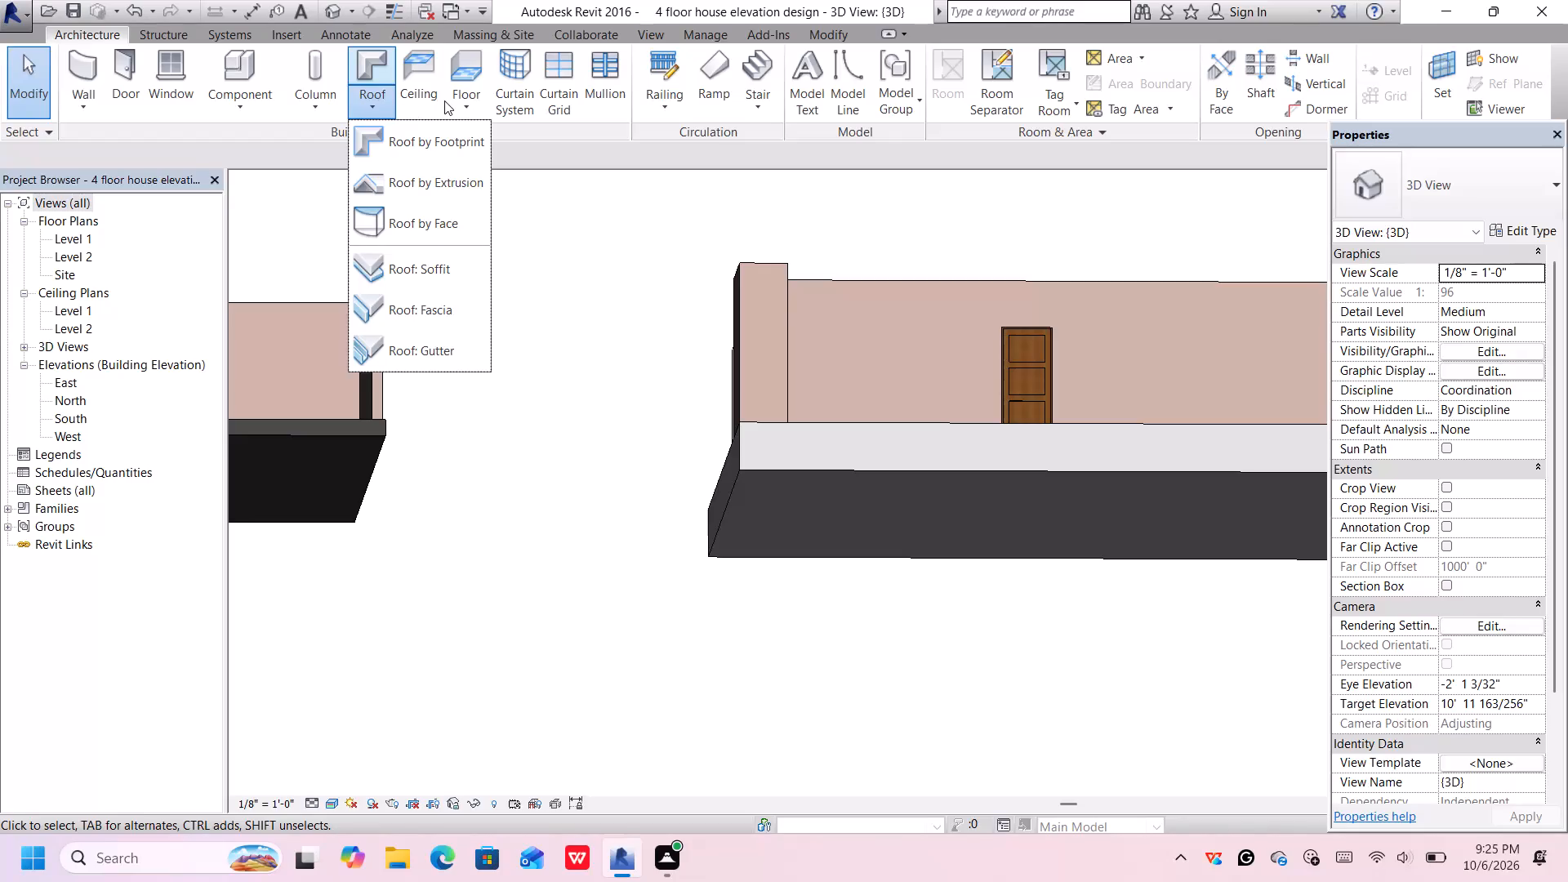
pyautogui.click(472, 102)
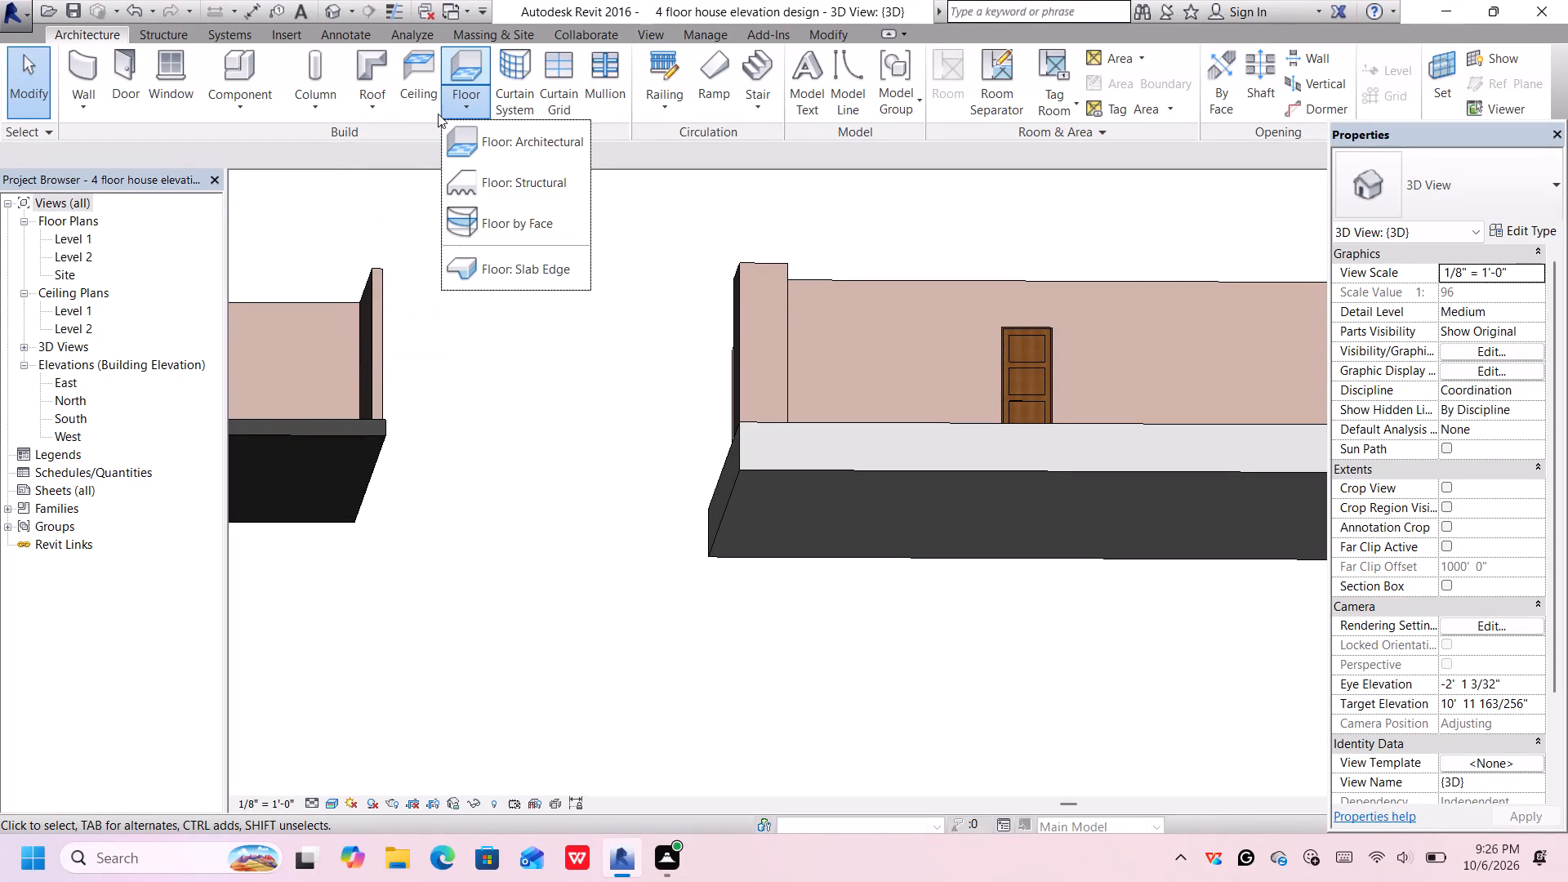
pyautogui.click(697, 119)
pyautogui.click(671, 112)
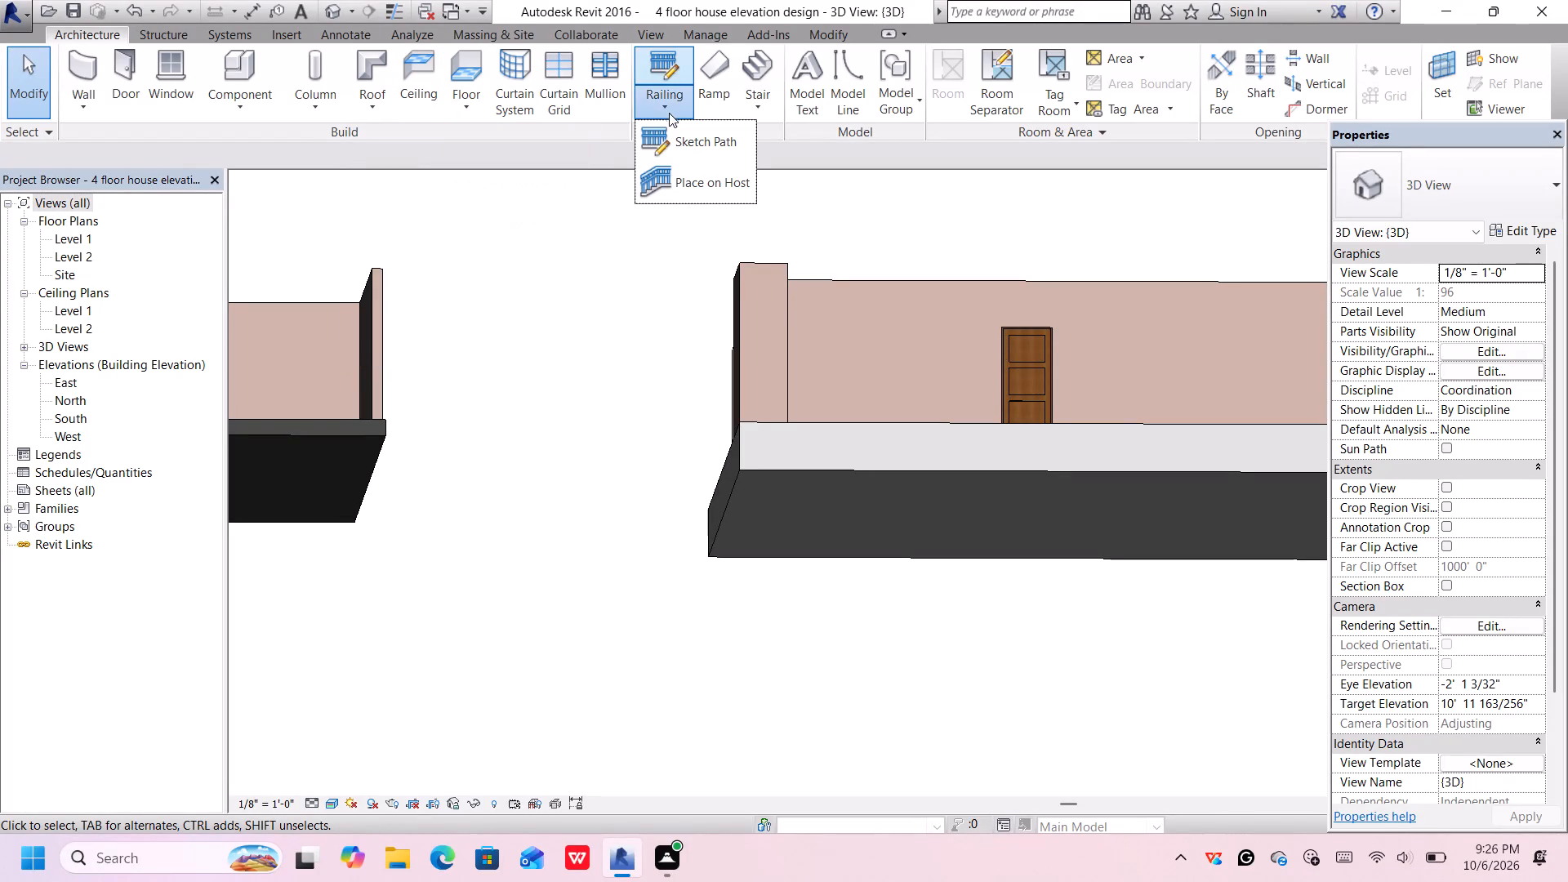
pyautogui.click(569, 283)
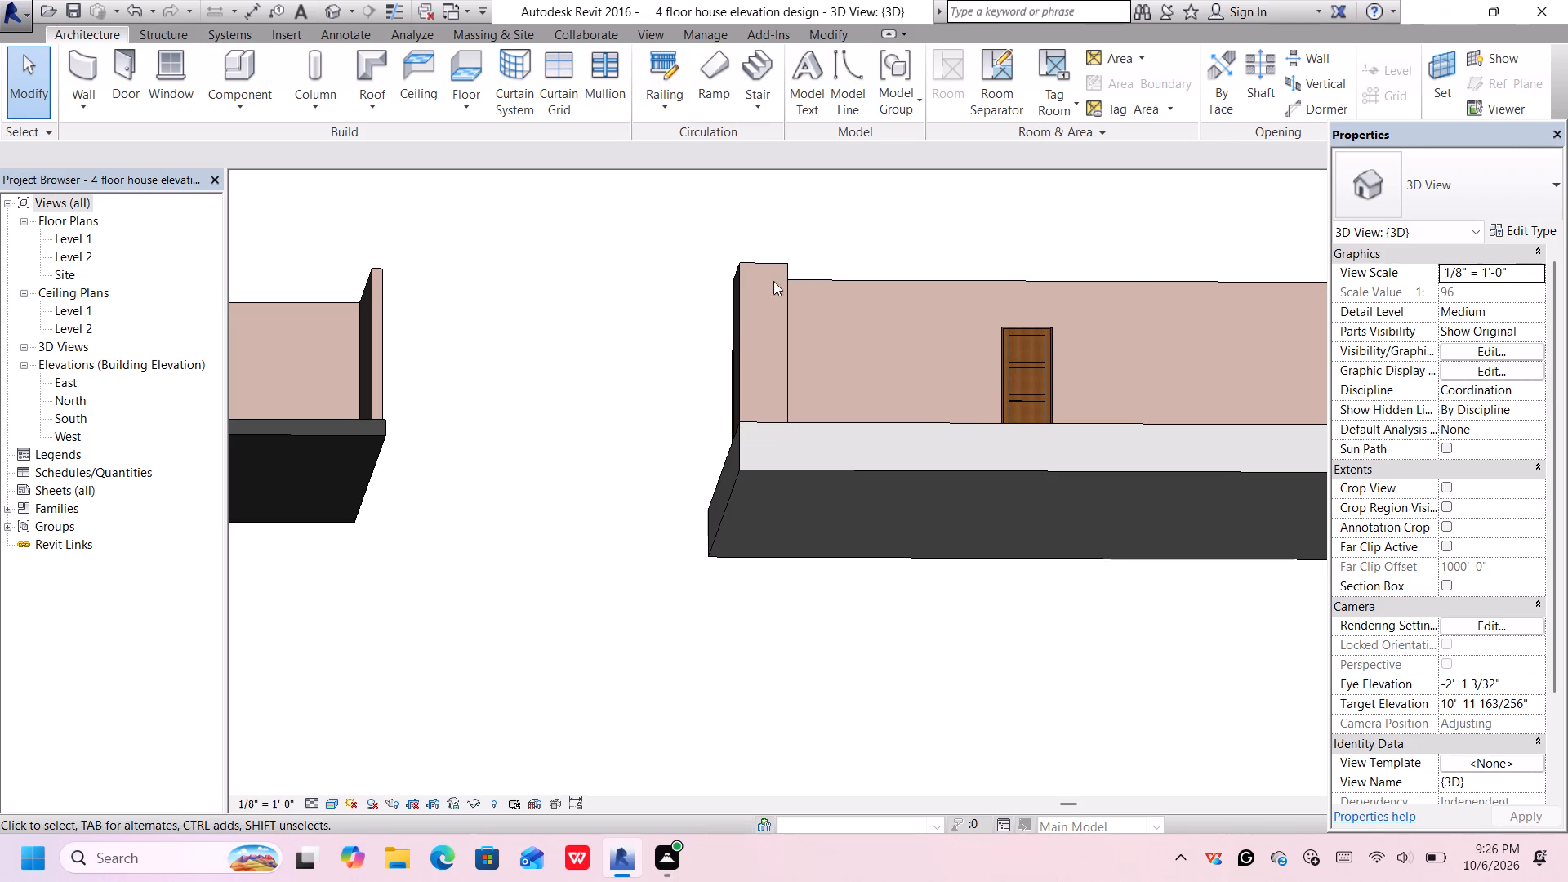
# Copy the neighbouring building's 48" x 48" 2 casement window onto the other building's front wall, 6'-0" from the door beside the pier.
pyautogui.scroll(-1, 911, 233)
pyautogui.moveTo(906, 231); pyautogui.dragTo(434, 277, button='middle')
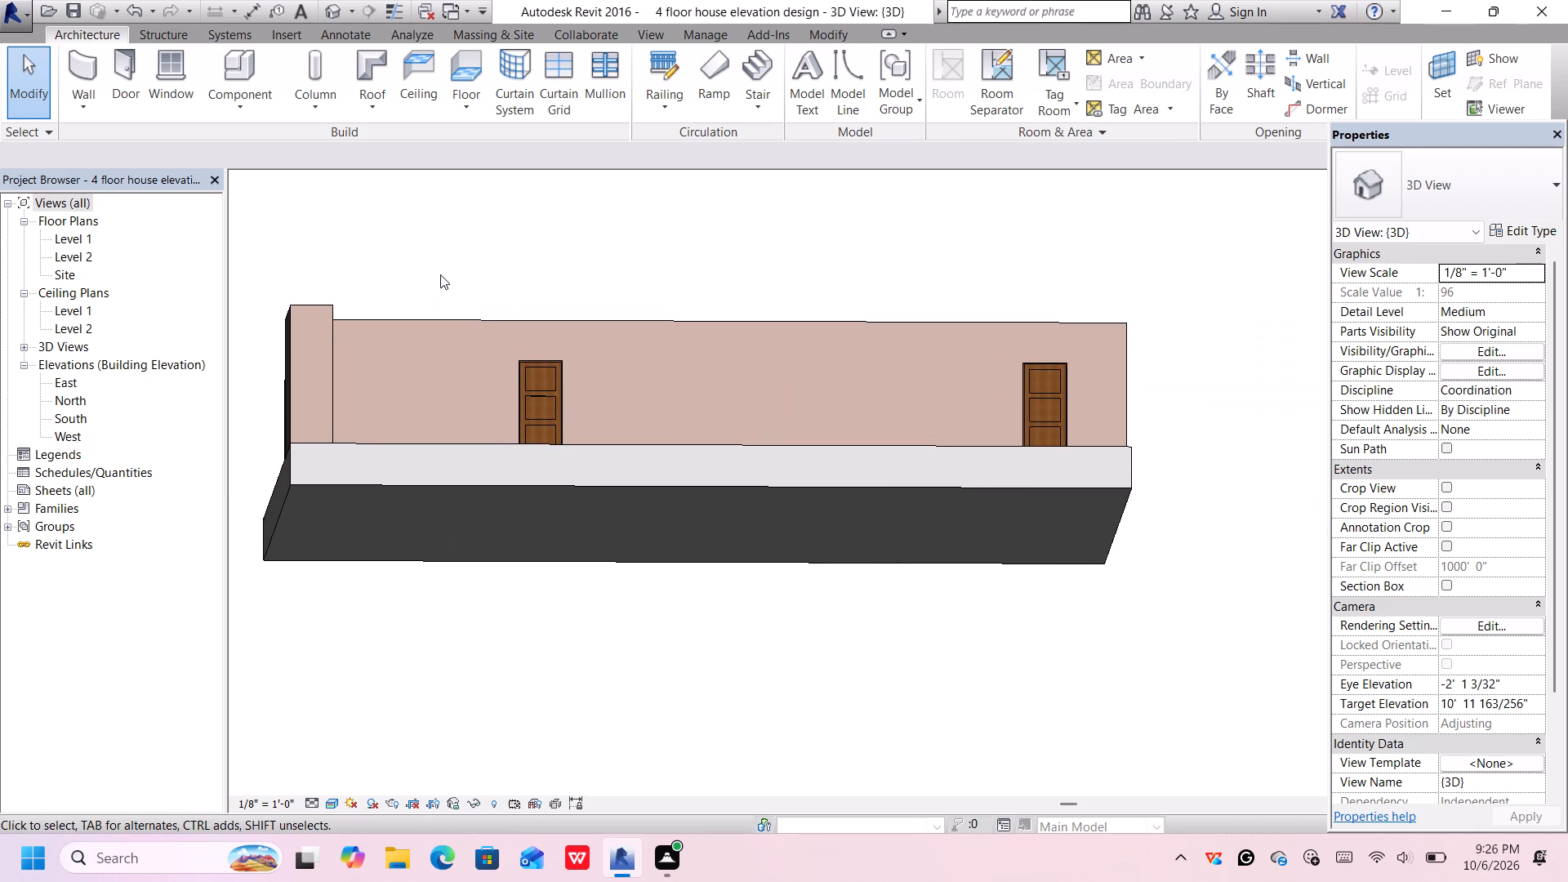
pyautogui.moveTo(440, 274); pyautogui.dragTo(449, 311, button='middle')
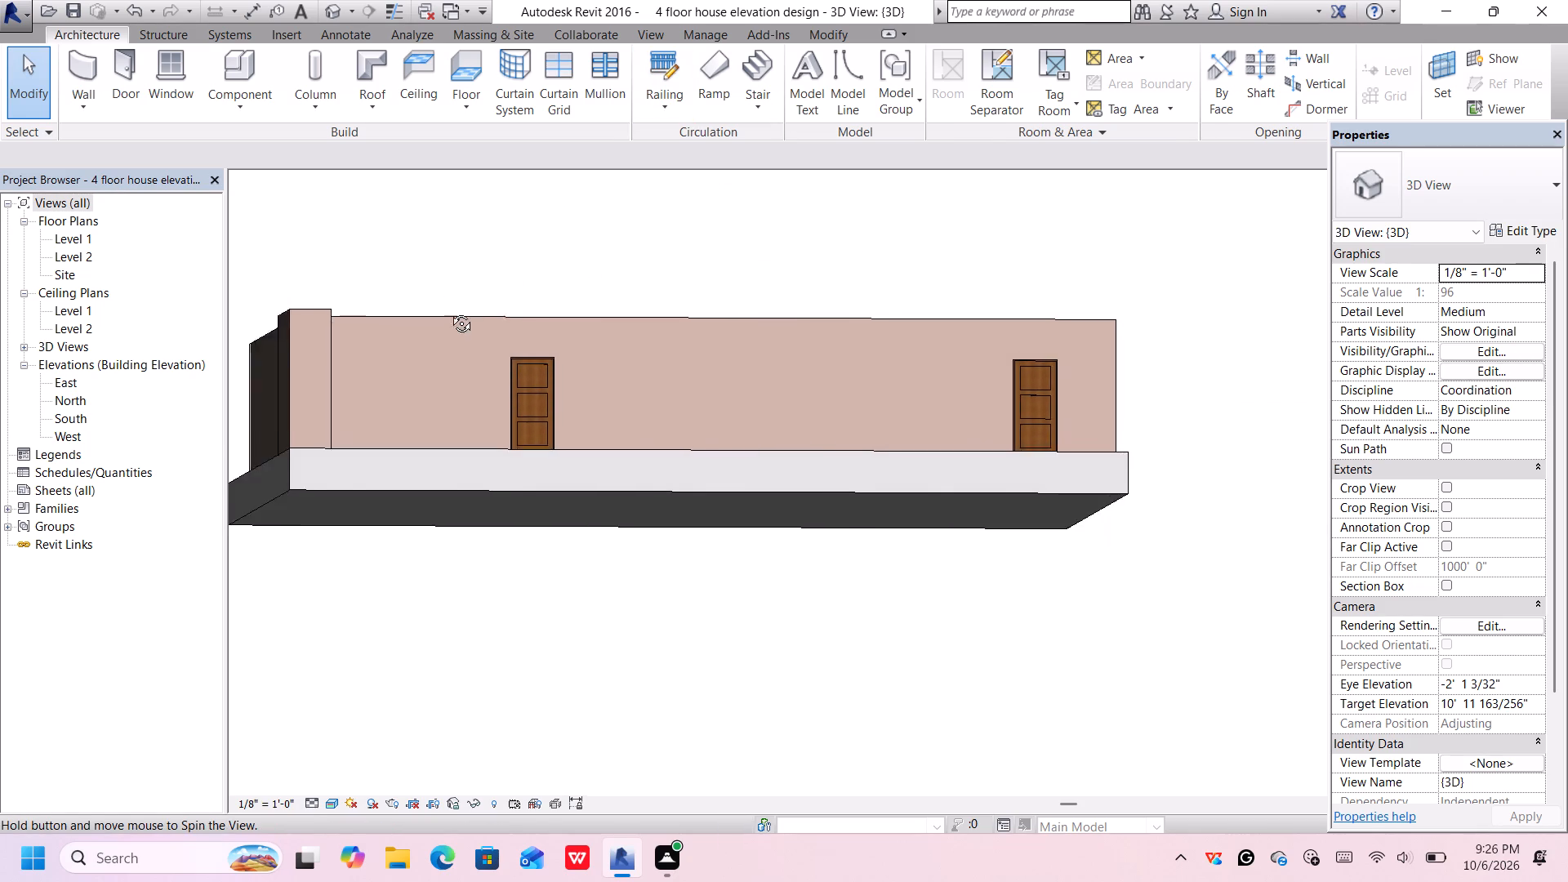
pyautogui.moveTo(449, 311); pyautogui.dragTo(408, 346, button='middle')
pyautogui.scroll(-2, 419, 341)
pyautogui.moveTo(440, 332); pyautogui.dragTo(446, 332, button='middle')
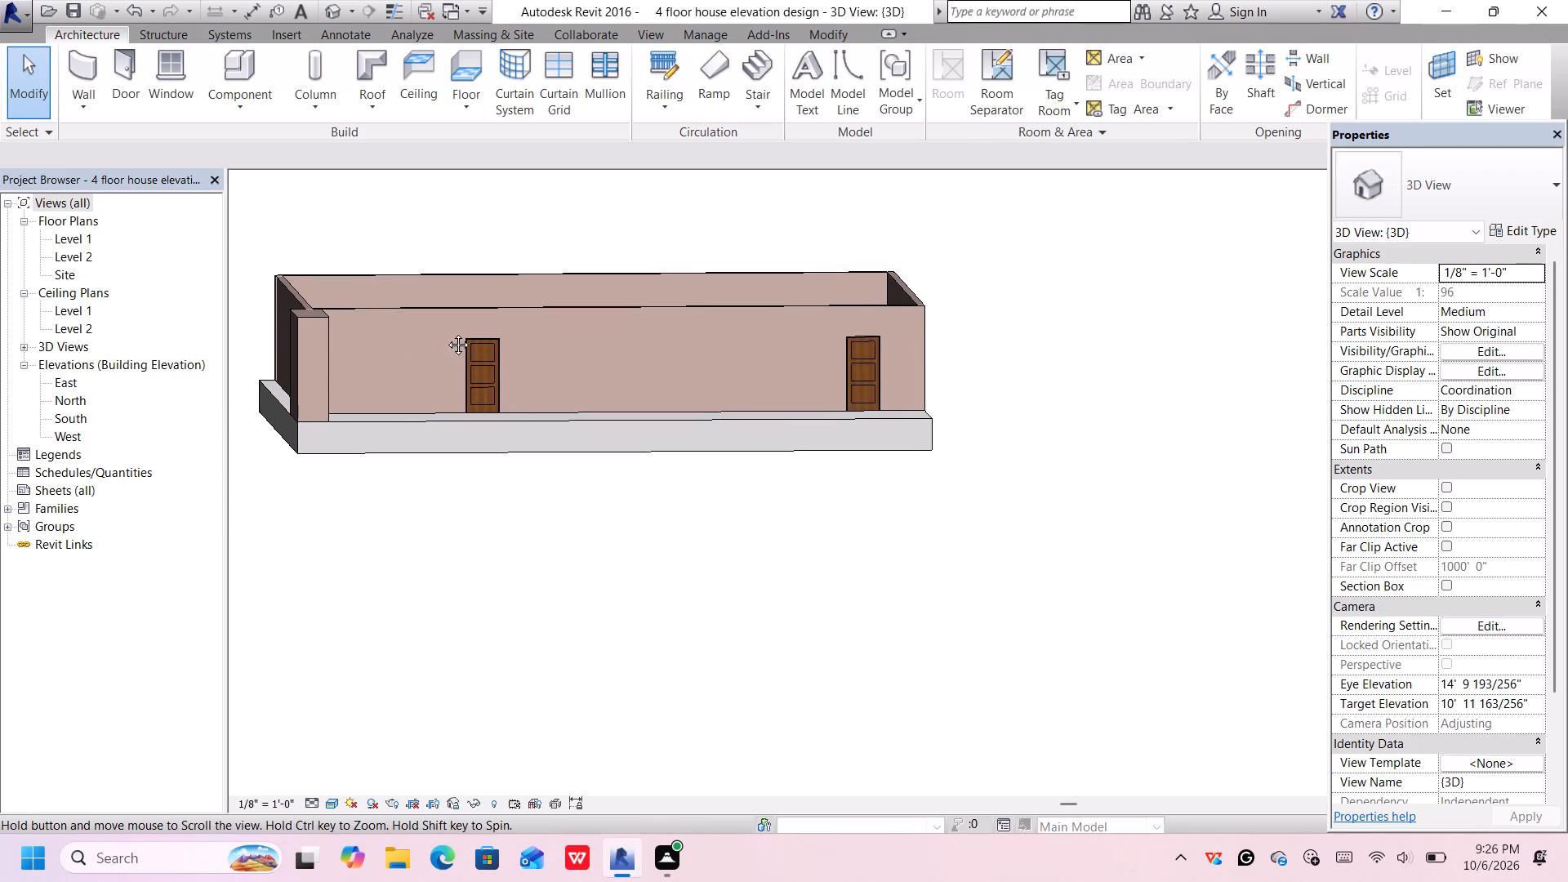
pyautogui.moveTo(446, 332); pyautogui.dragTo(661, 387, button='middle')
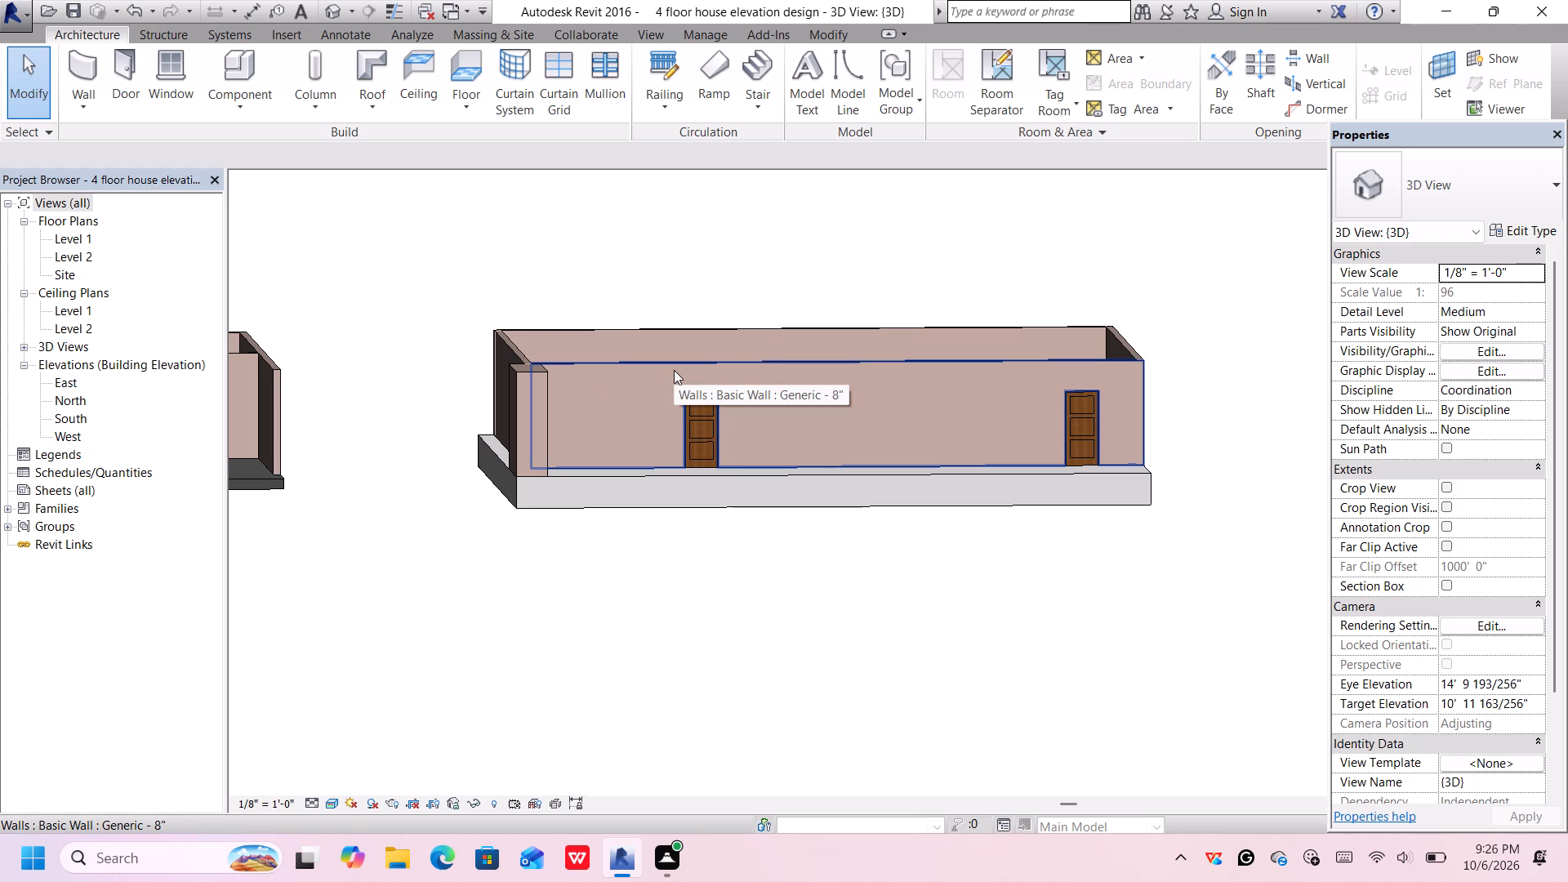
pyautogui.scroll(-2, 519, 439)
pyautogui.moveTo(425, 469); pyautogui.dragTo(738, 434, button='middle')
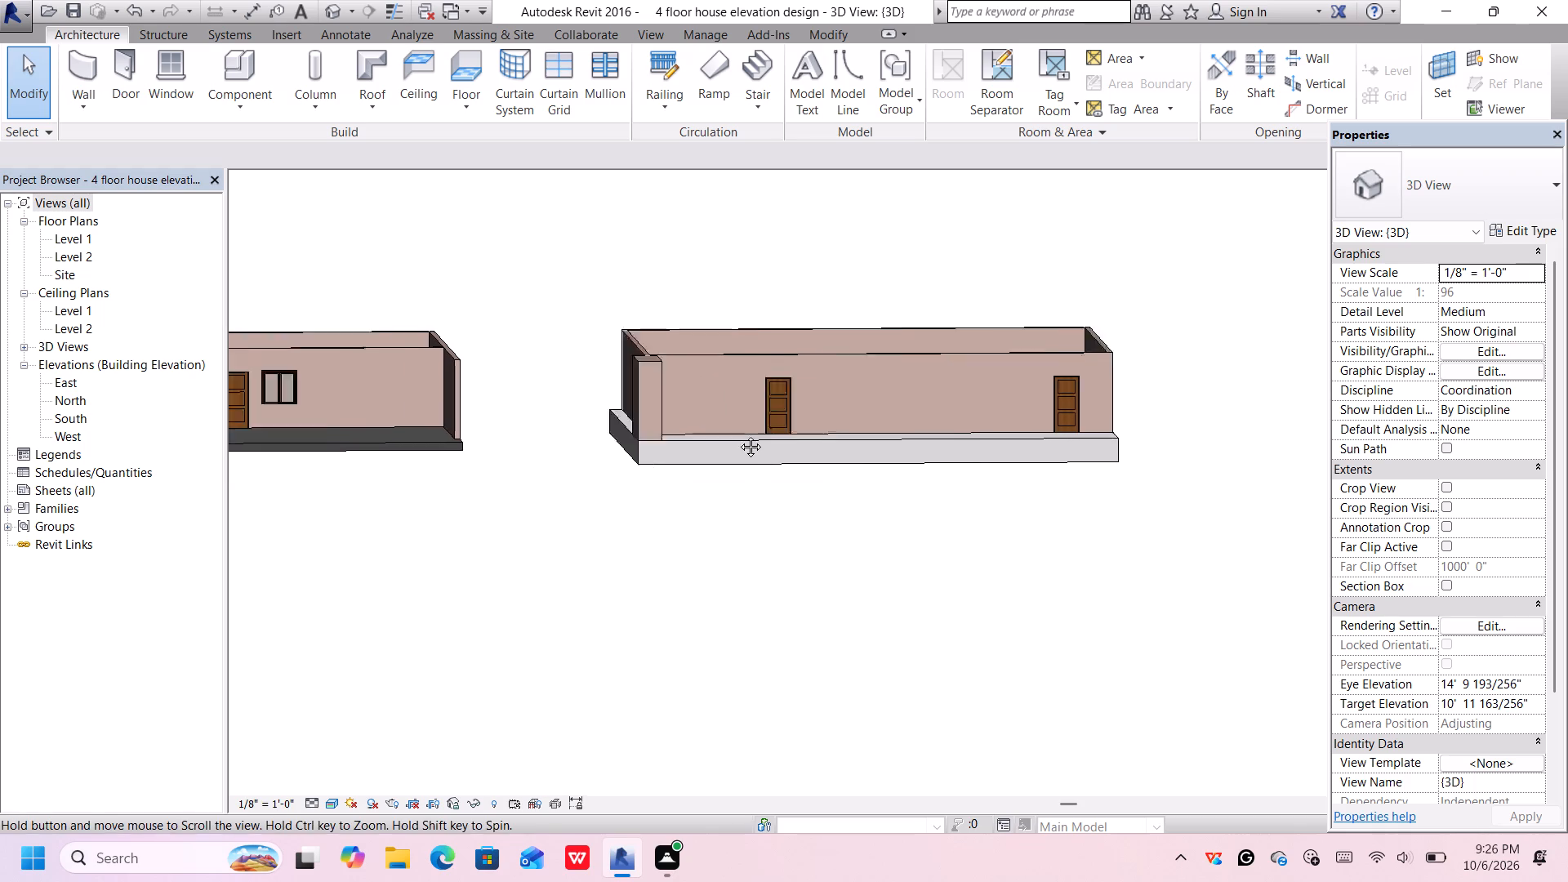
pyautogui.moveTo(738, 434); pyautogui.dragTo(754, 434, button='middle')
pyautogui.scroll(2, 483, 376)
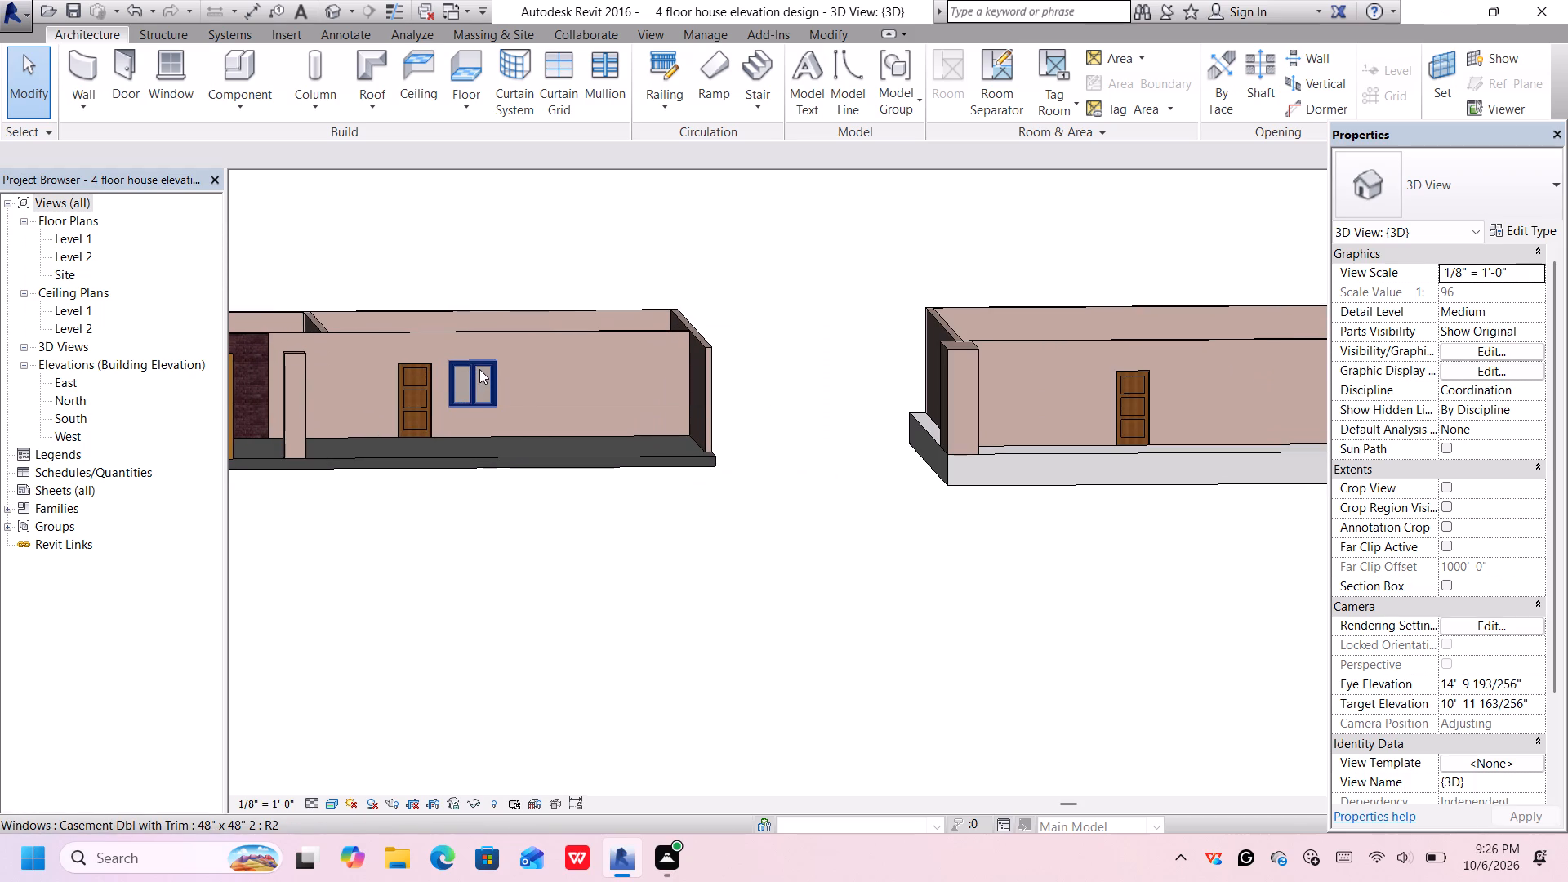
pyautogui.click(479, 369)
pyautogui.moveTo(852, 452); pyautogui.dragTo(831, 456, button='middle')
pyautogui.scroll(-1, 843, 452)
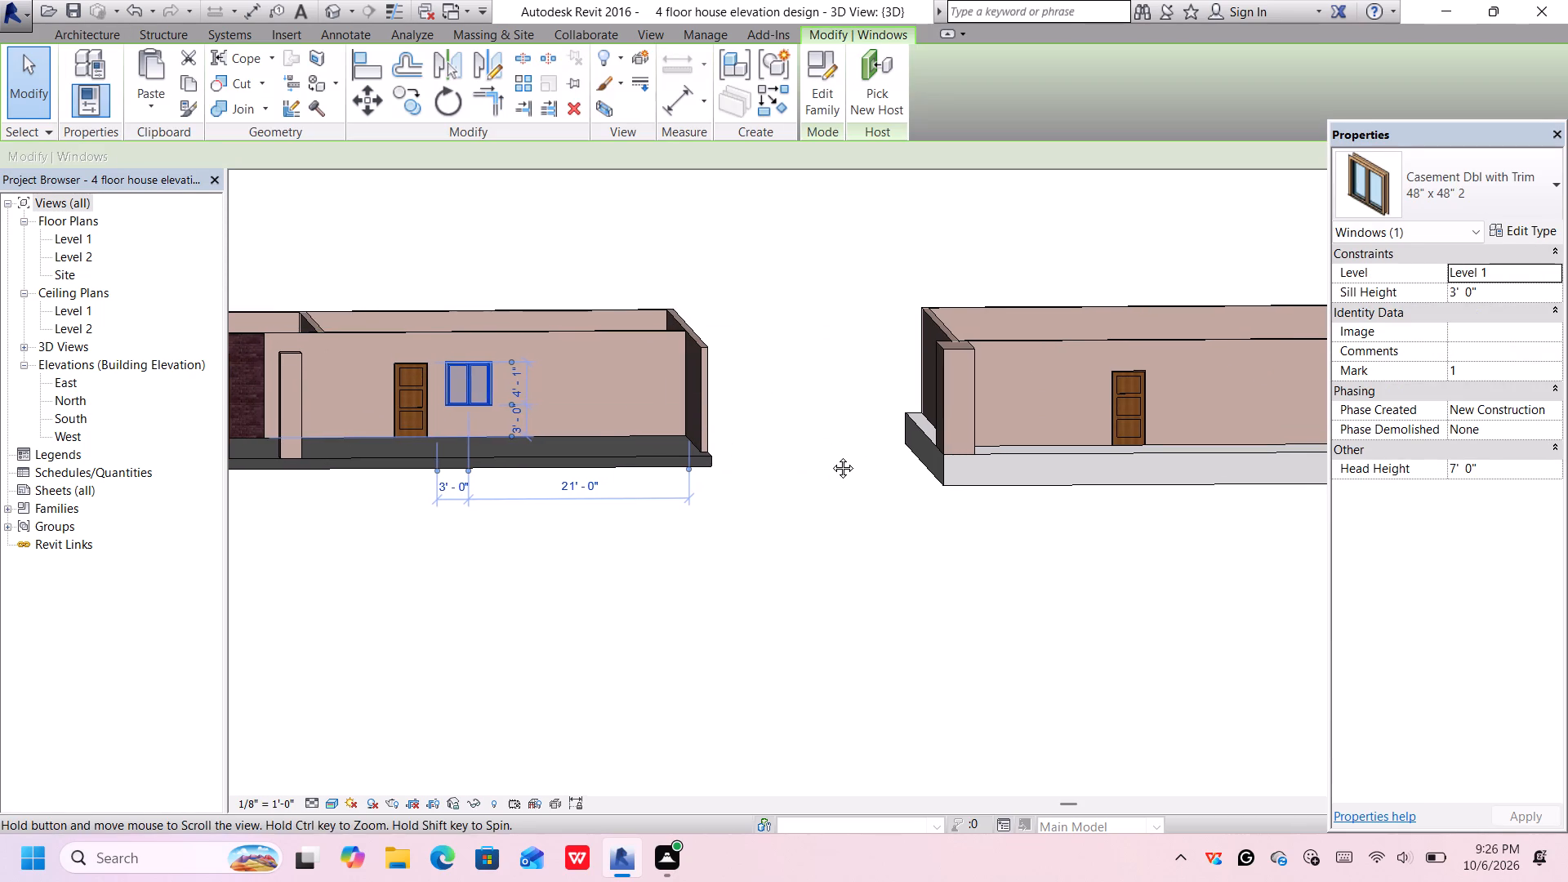
pyautogui.moveTo(831, 456); pyautogui.dragTo(754, 475, button='middle')
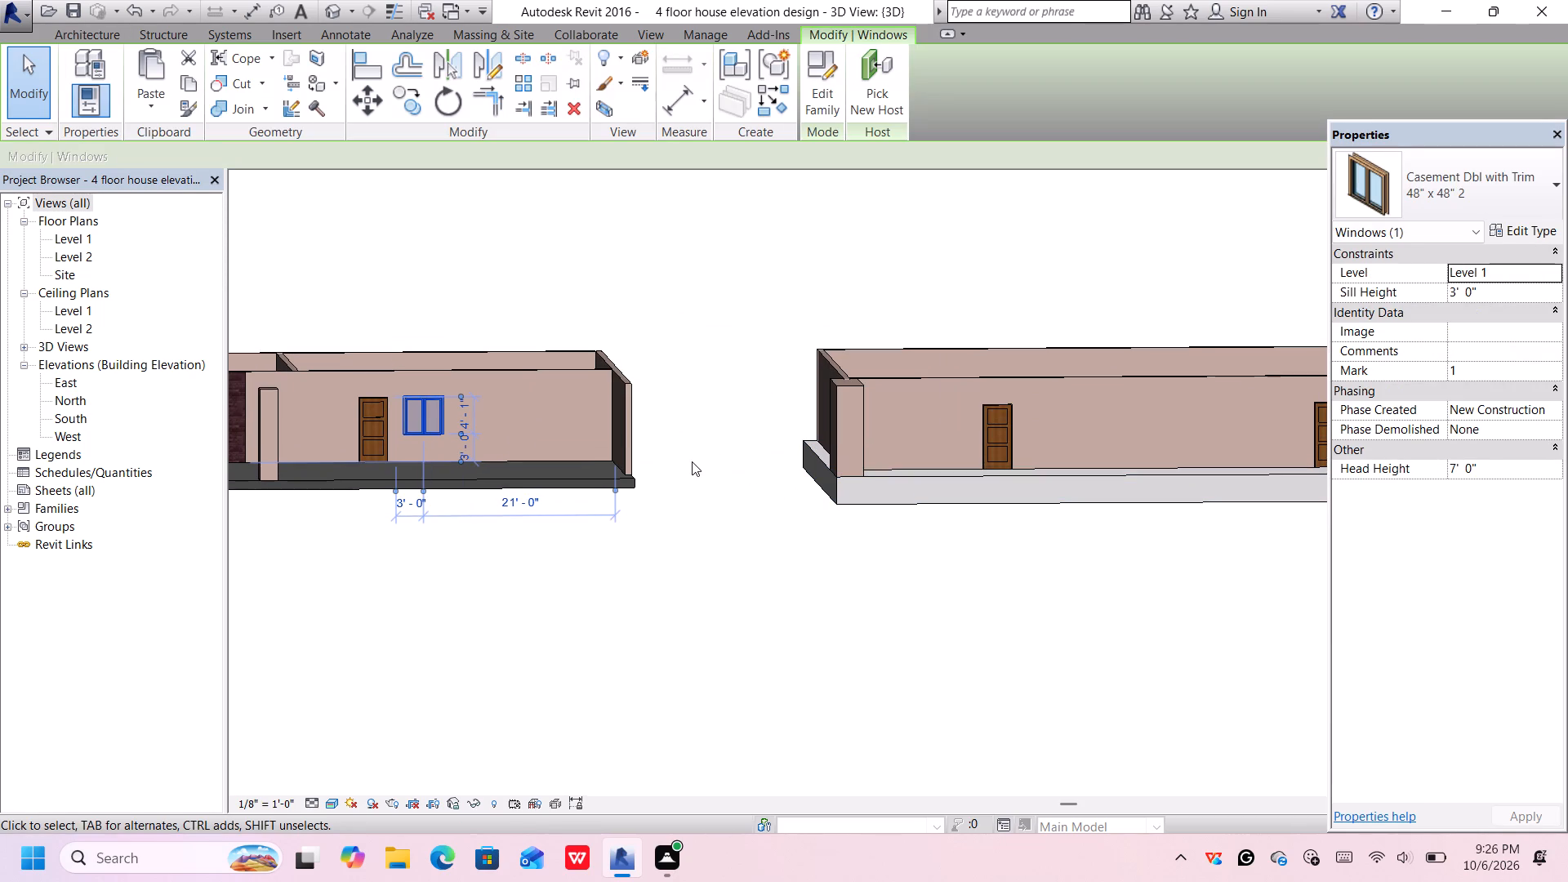
pyautogui.moveTo(791, 452); pyautogui.dragTo(666, 470, button='middle')
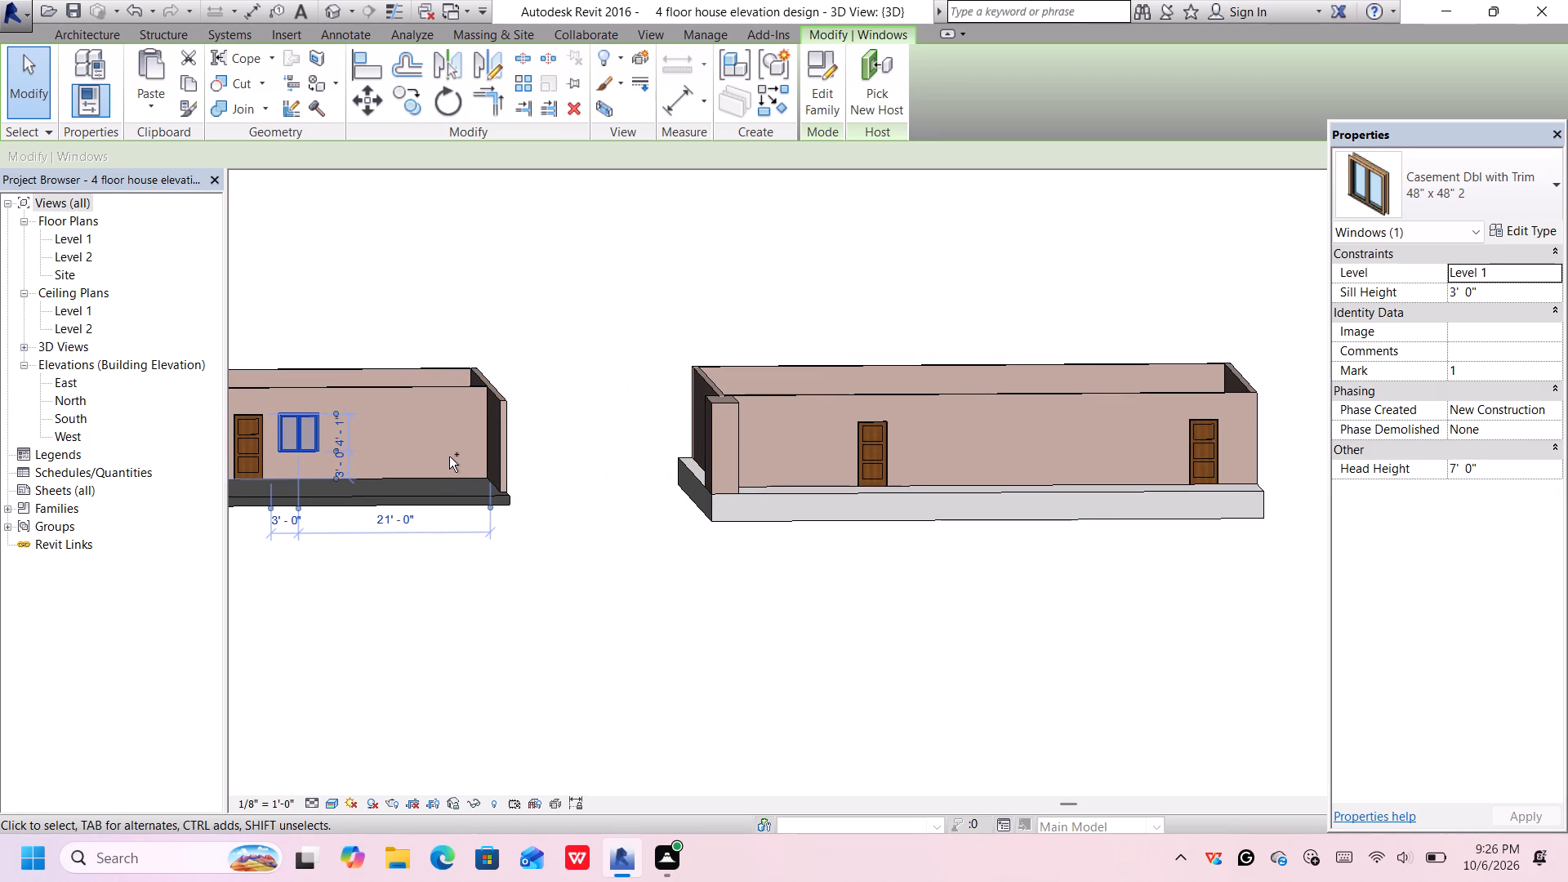
pyautogui.hotkey('ctrl', 'c')
pyautogui.hotkey('ctrl', 'v')
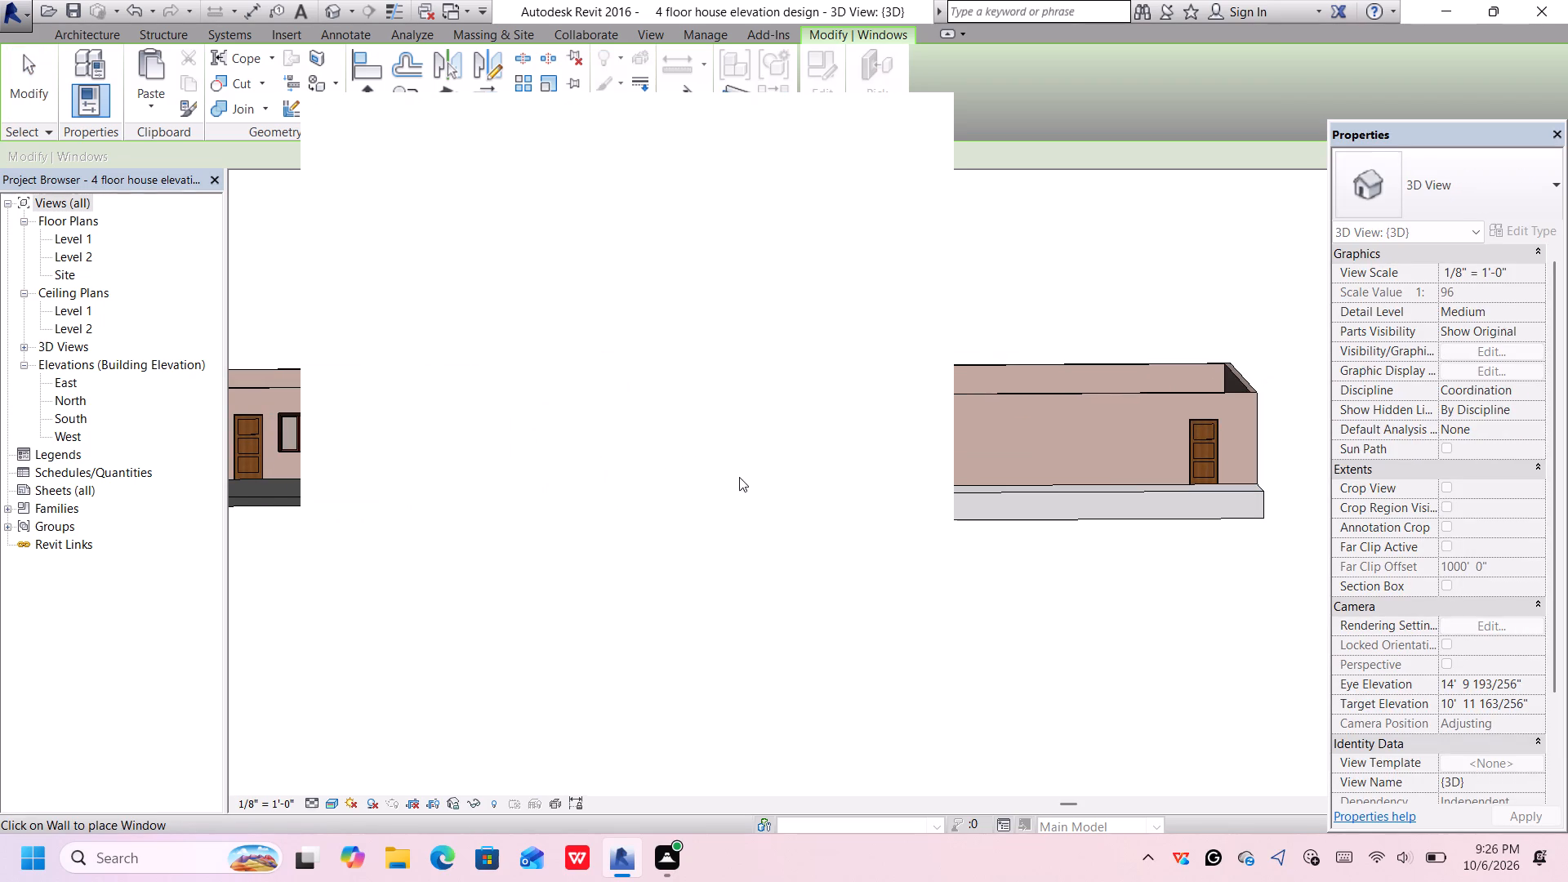
pyautogui.click(919, 120)
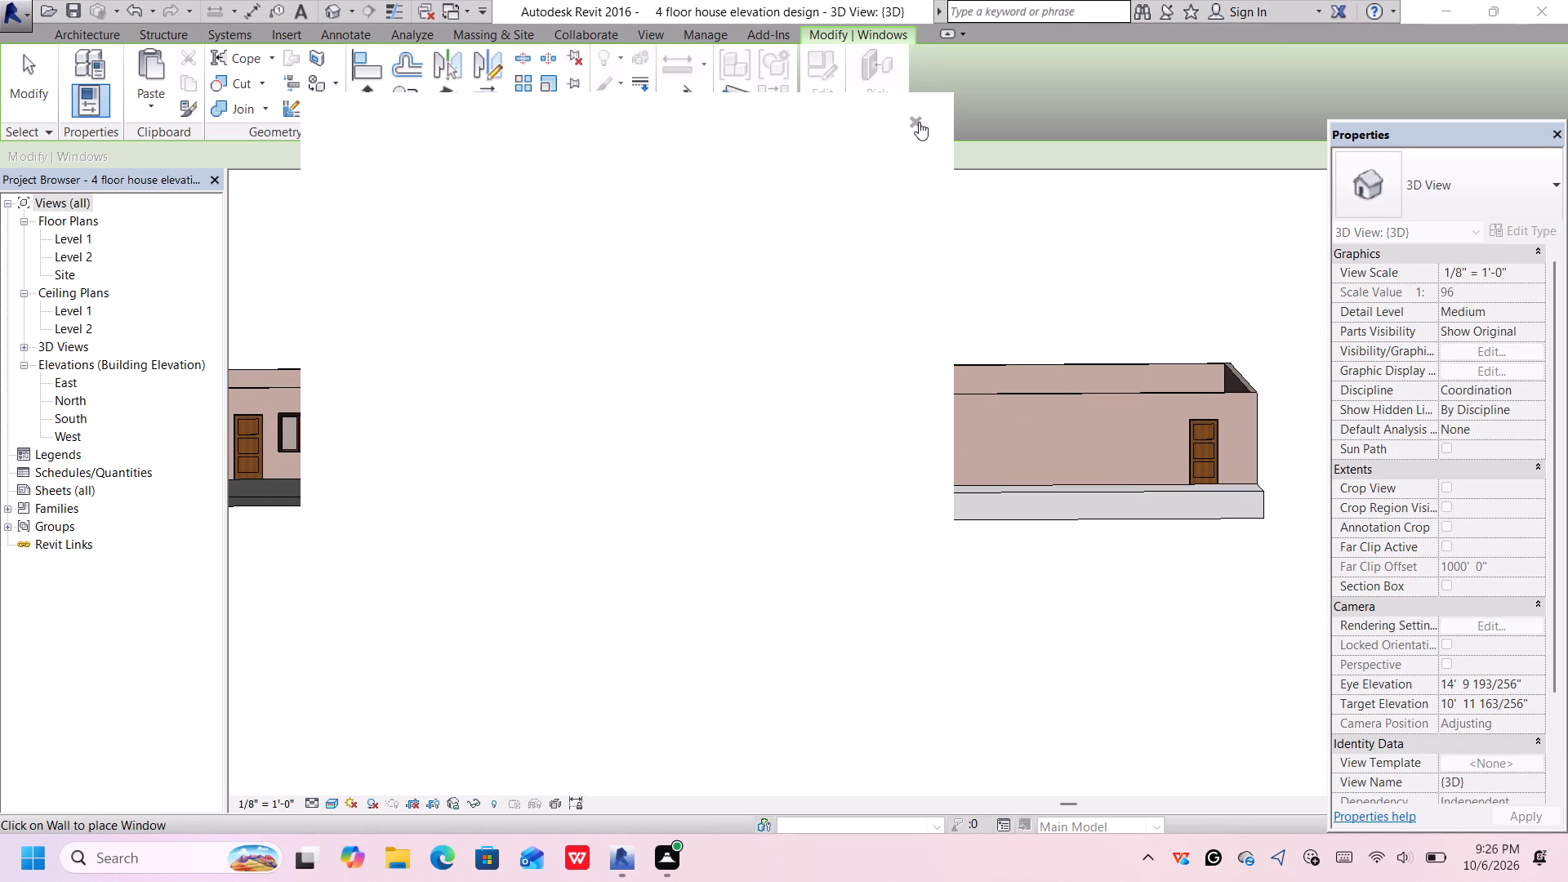
pyautogui.scroll(4, 813, 456)
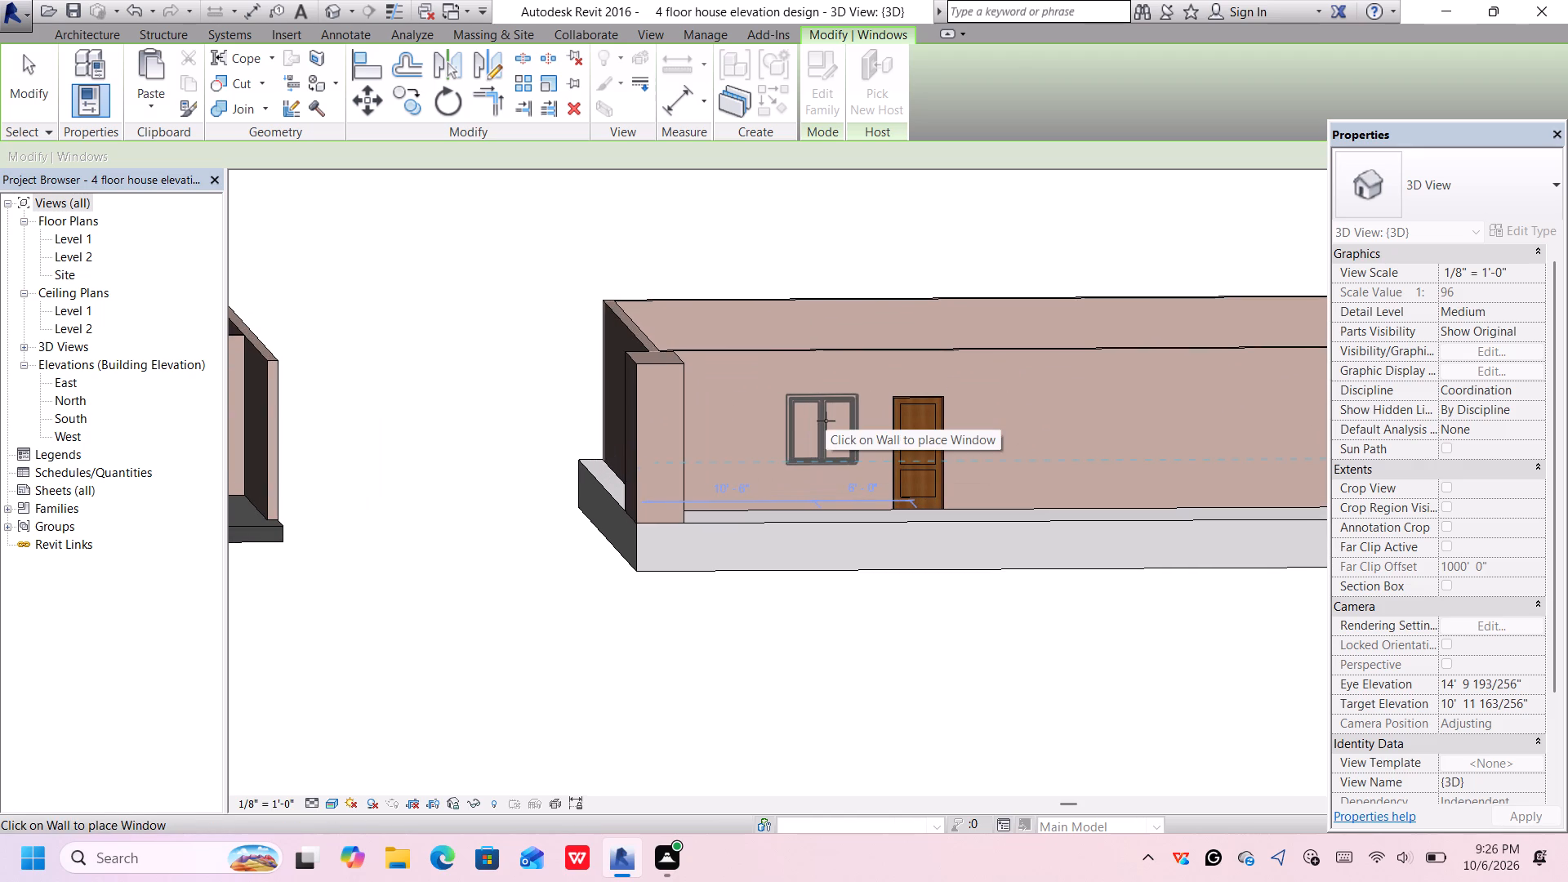
pyautogui.click(826, 421)
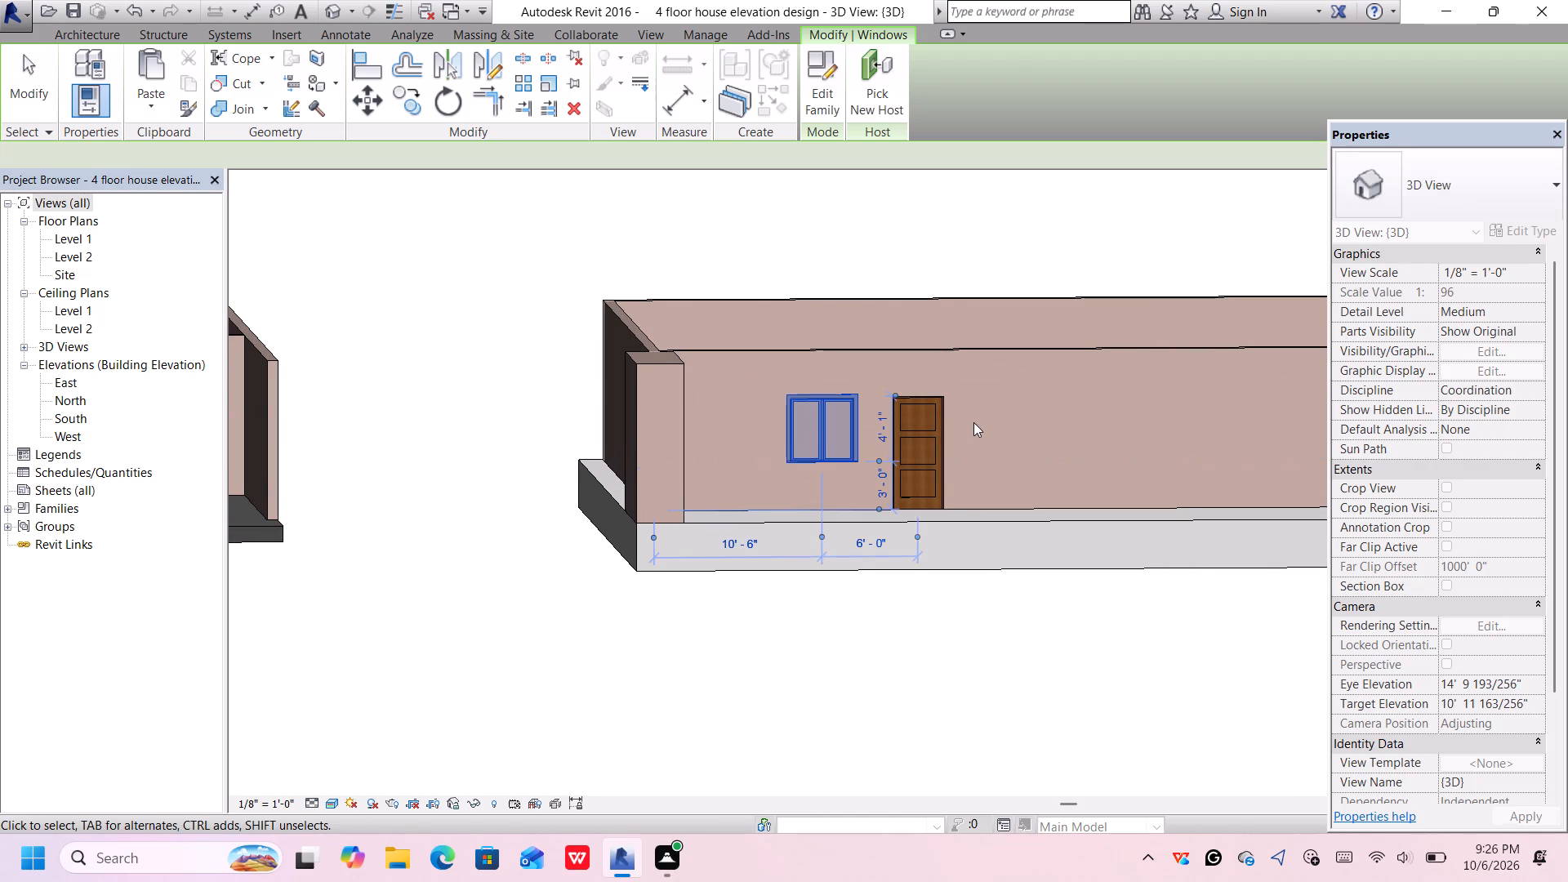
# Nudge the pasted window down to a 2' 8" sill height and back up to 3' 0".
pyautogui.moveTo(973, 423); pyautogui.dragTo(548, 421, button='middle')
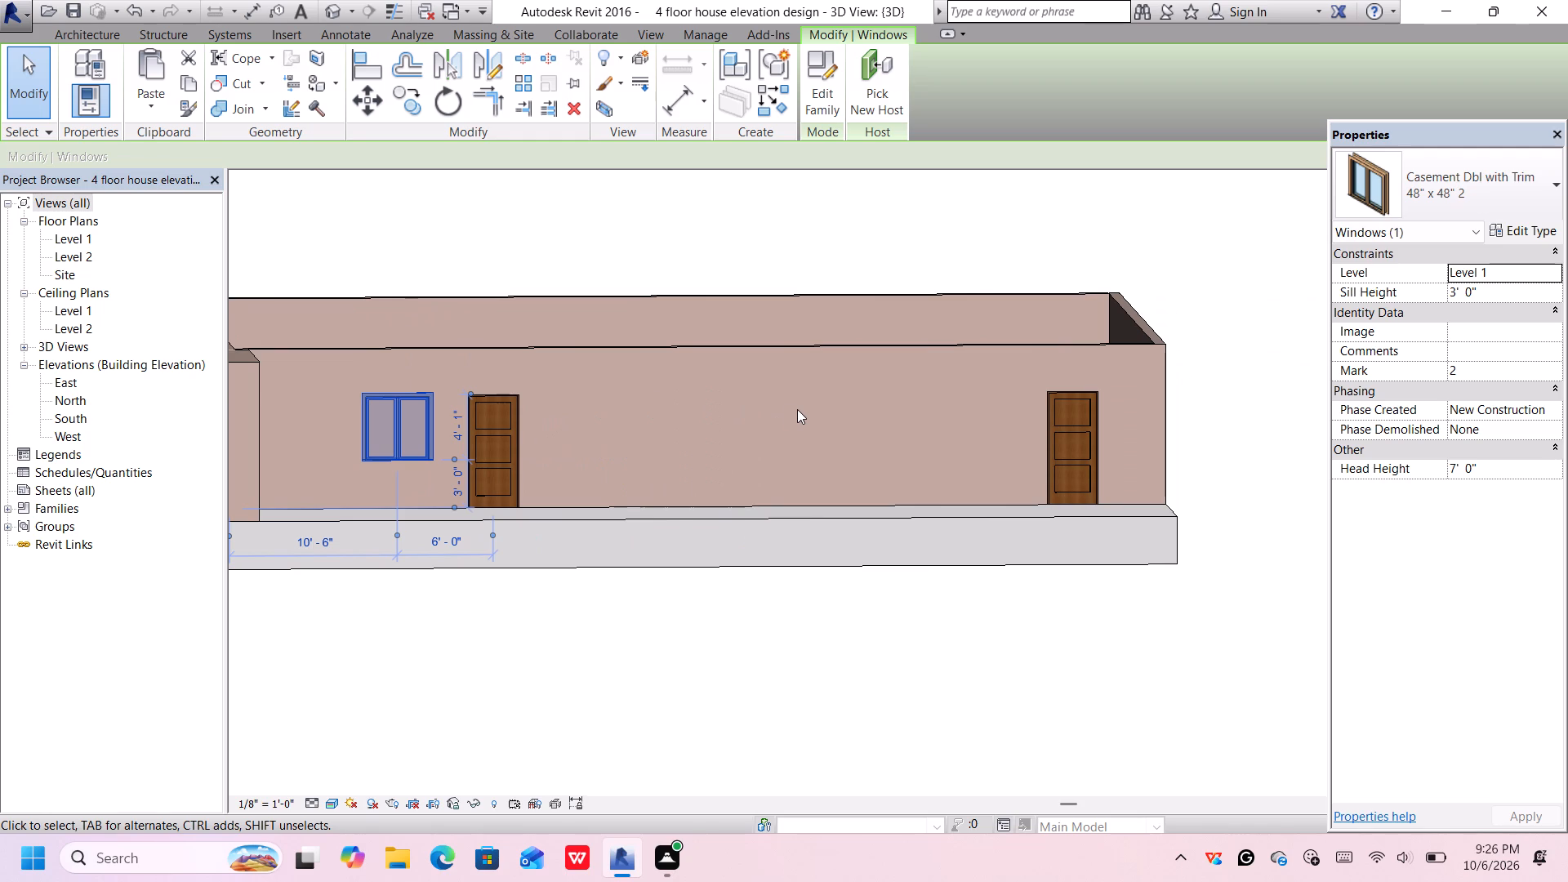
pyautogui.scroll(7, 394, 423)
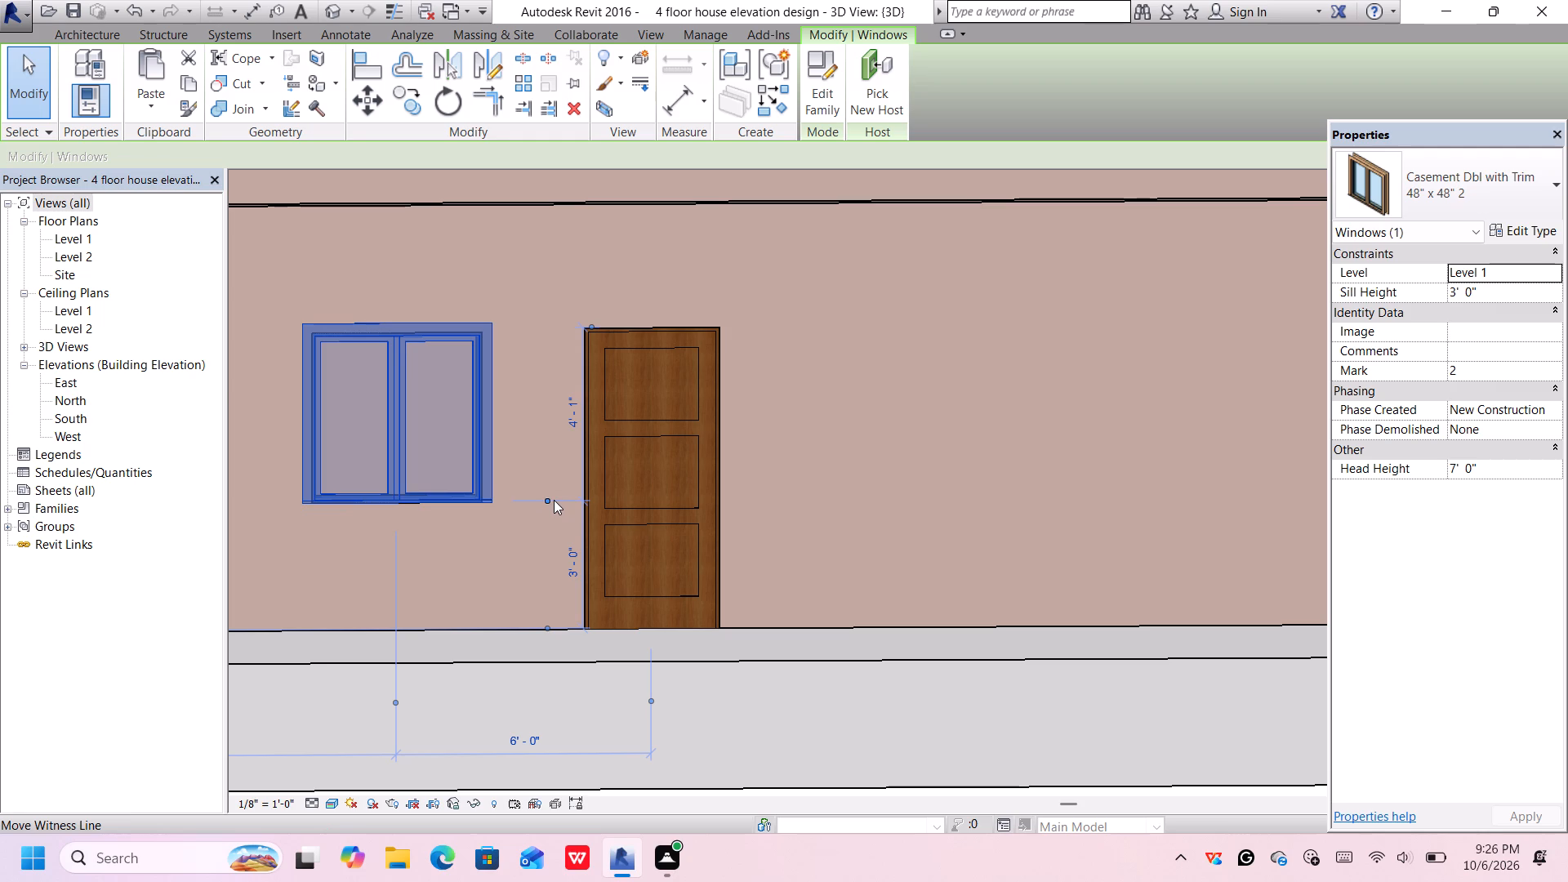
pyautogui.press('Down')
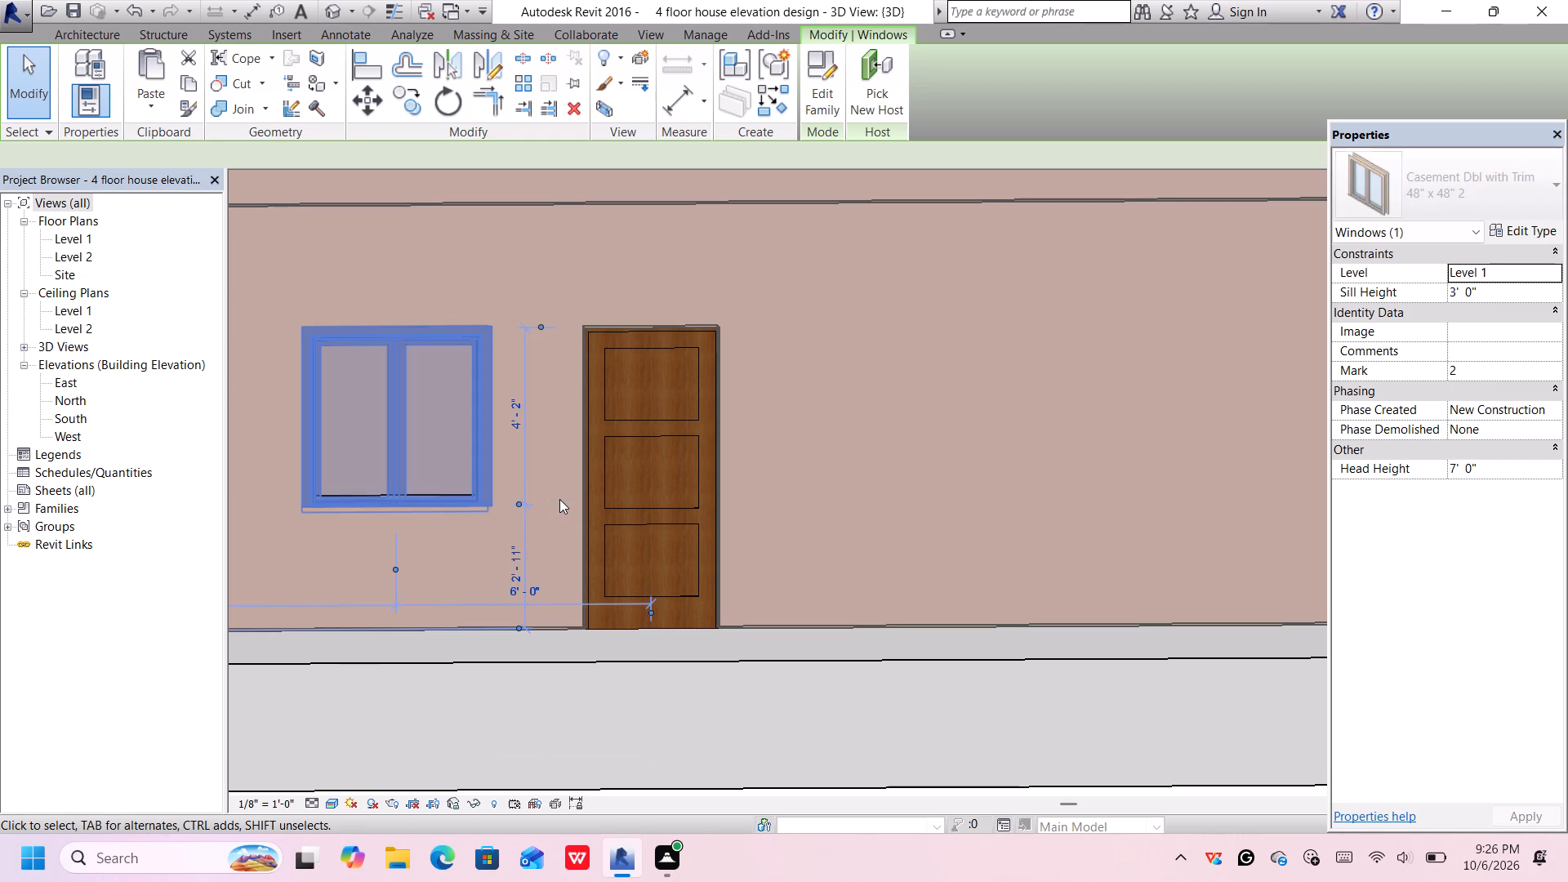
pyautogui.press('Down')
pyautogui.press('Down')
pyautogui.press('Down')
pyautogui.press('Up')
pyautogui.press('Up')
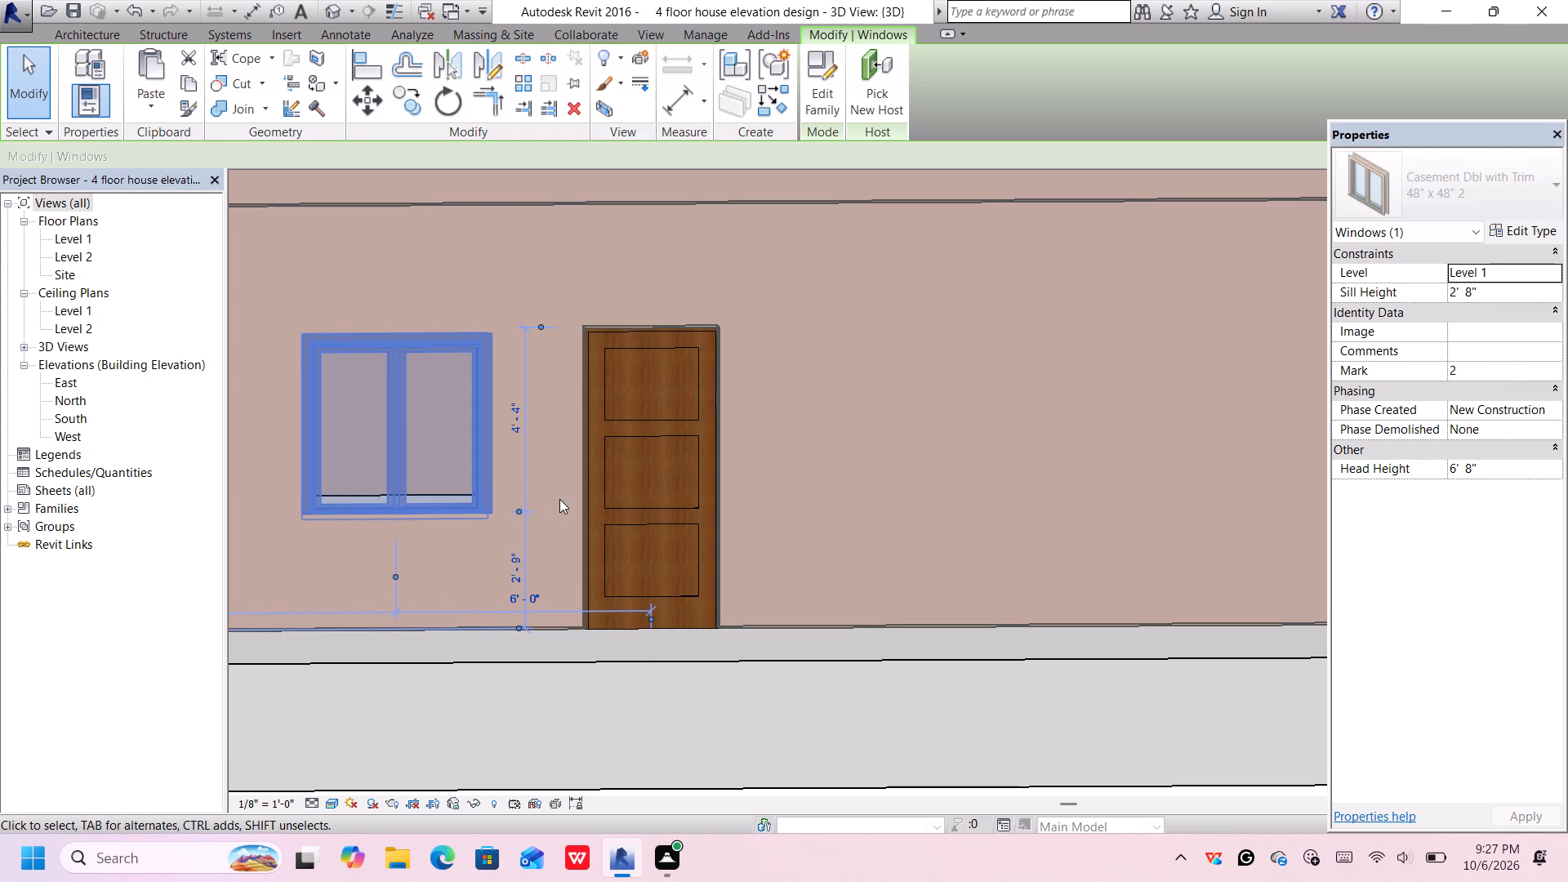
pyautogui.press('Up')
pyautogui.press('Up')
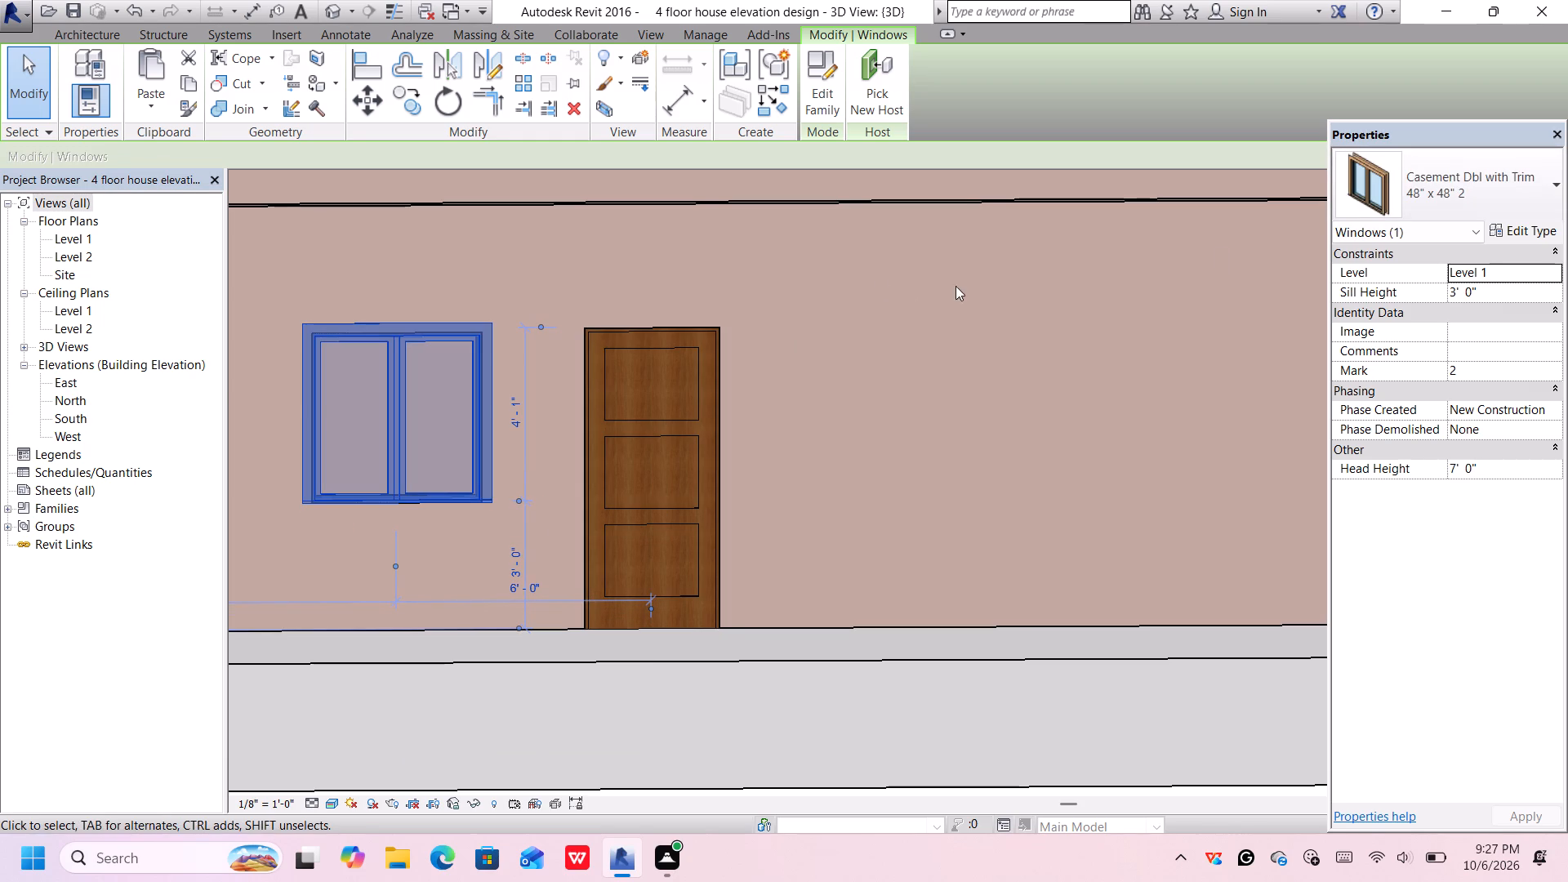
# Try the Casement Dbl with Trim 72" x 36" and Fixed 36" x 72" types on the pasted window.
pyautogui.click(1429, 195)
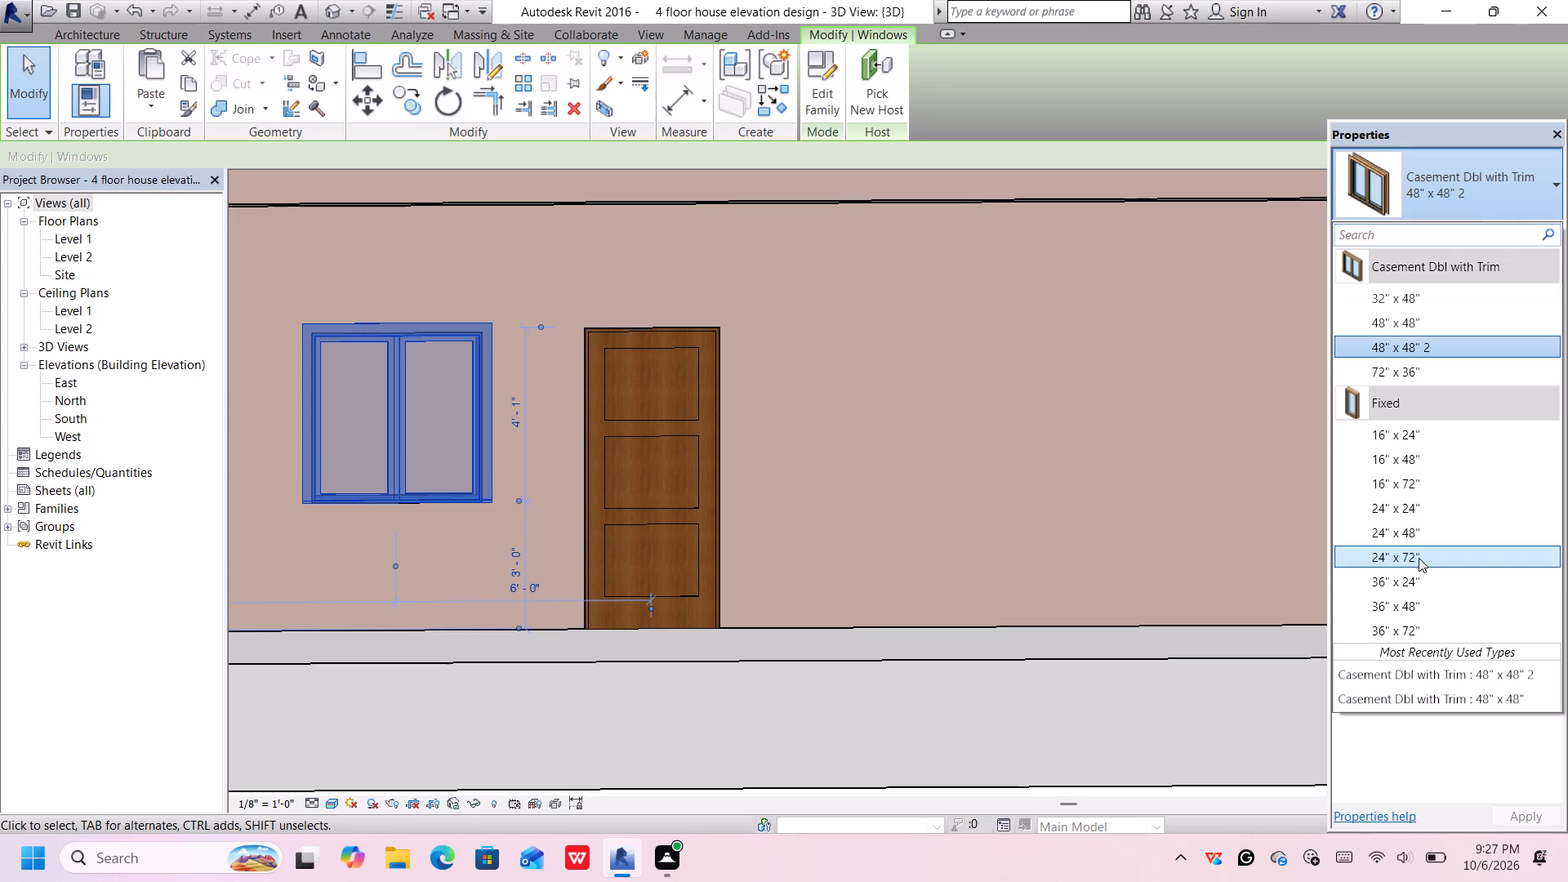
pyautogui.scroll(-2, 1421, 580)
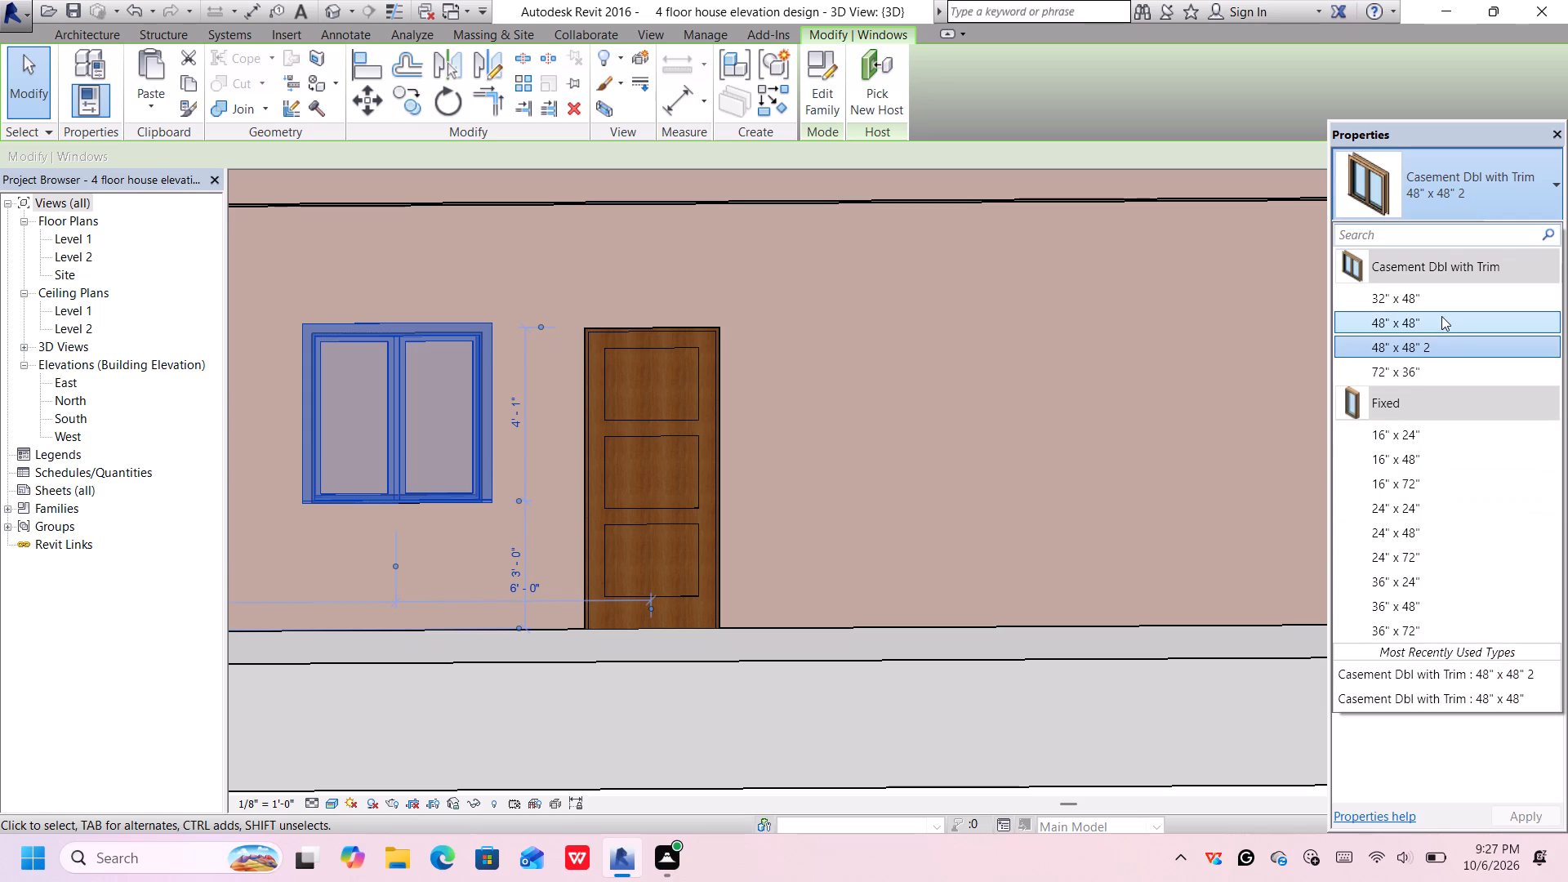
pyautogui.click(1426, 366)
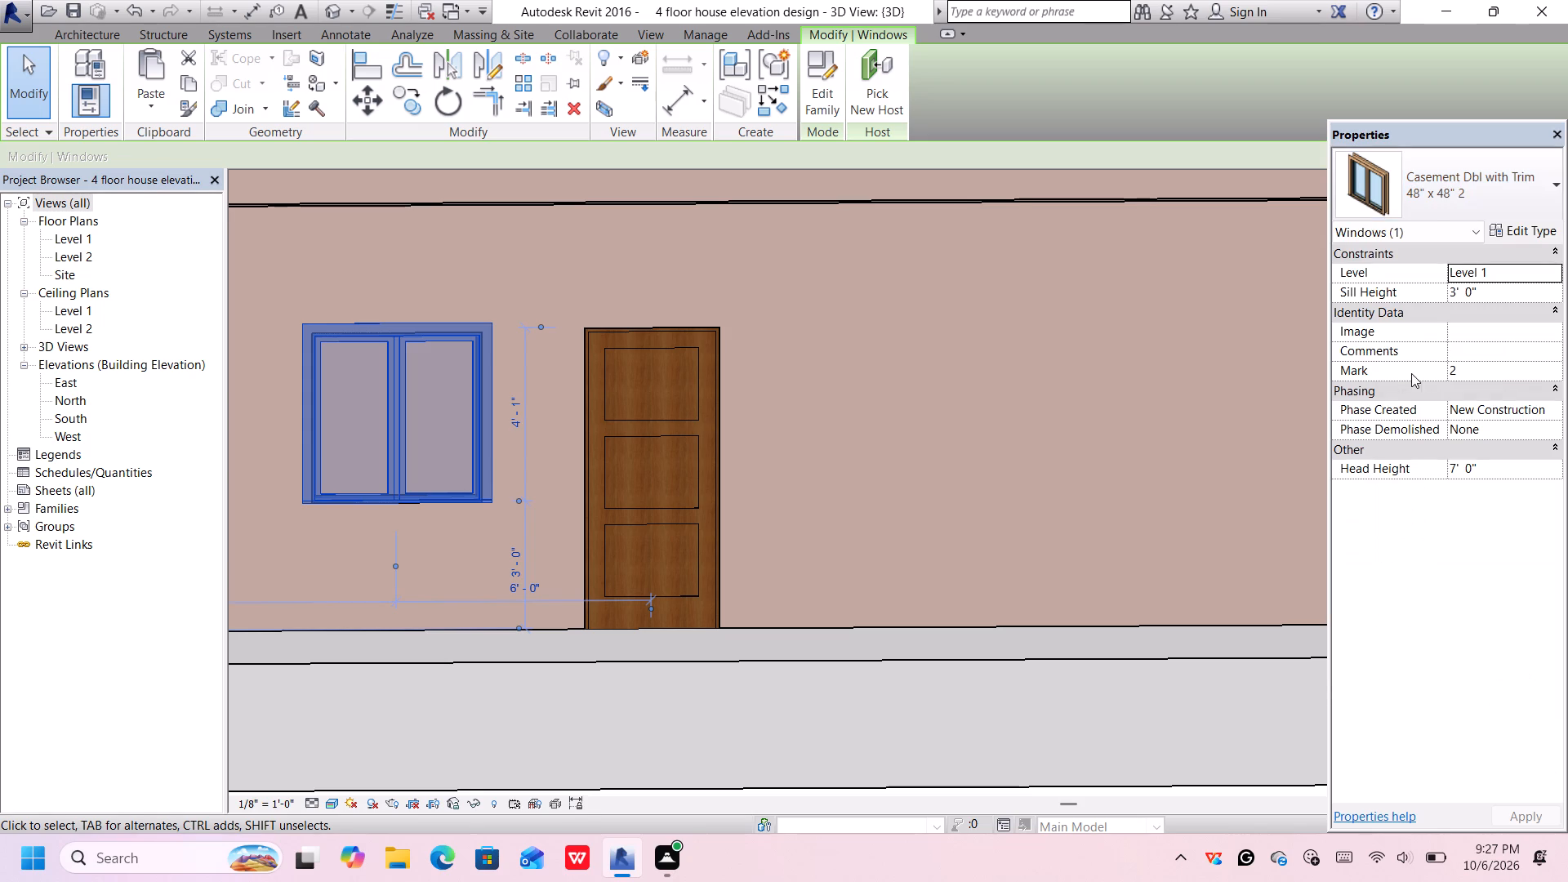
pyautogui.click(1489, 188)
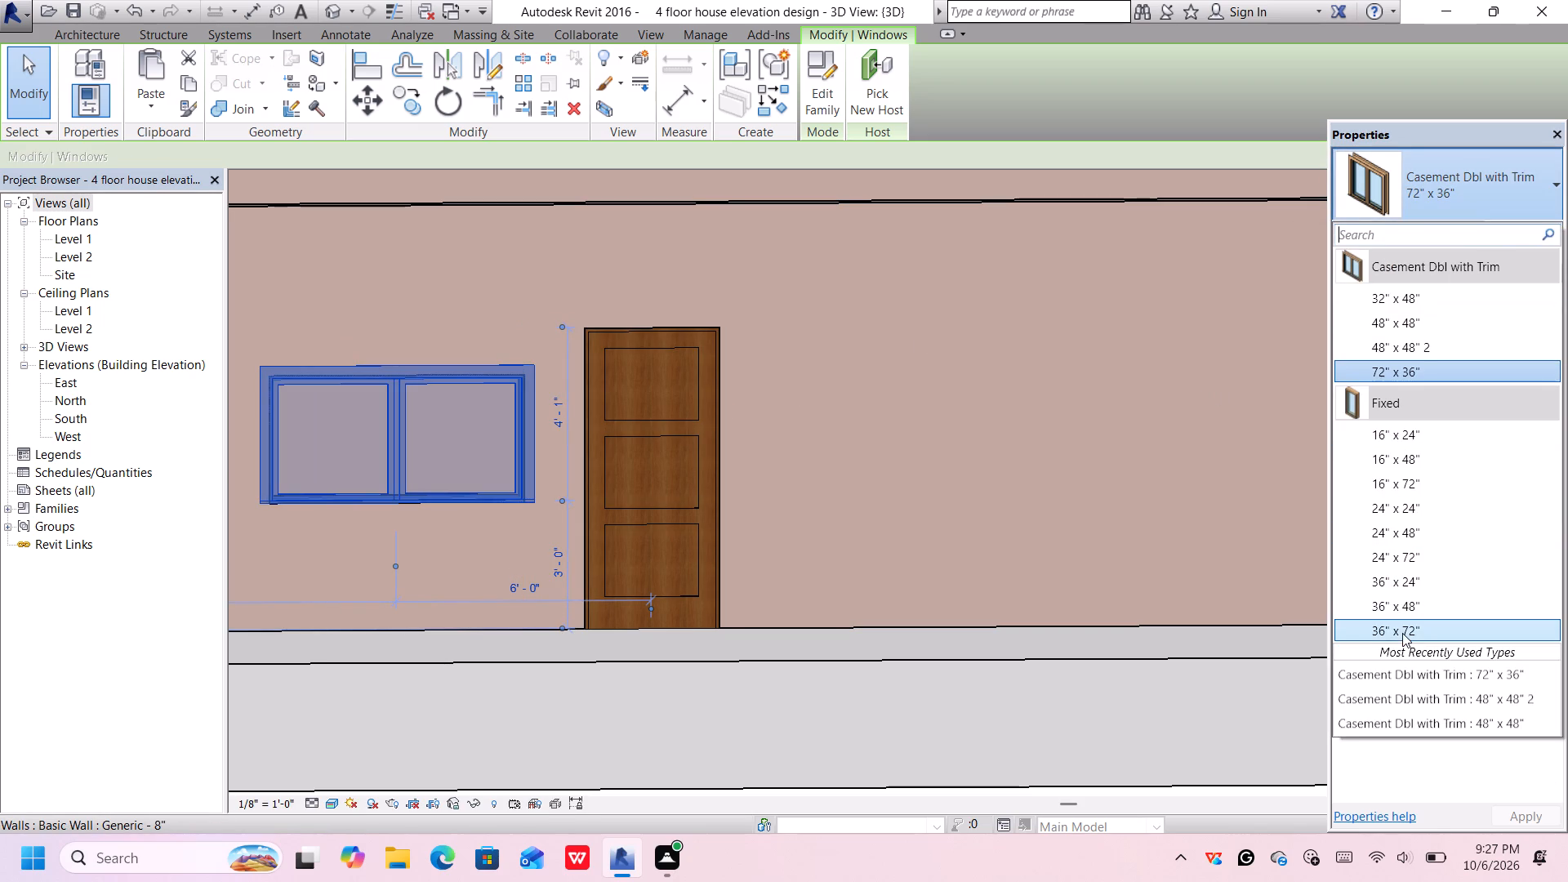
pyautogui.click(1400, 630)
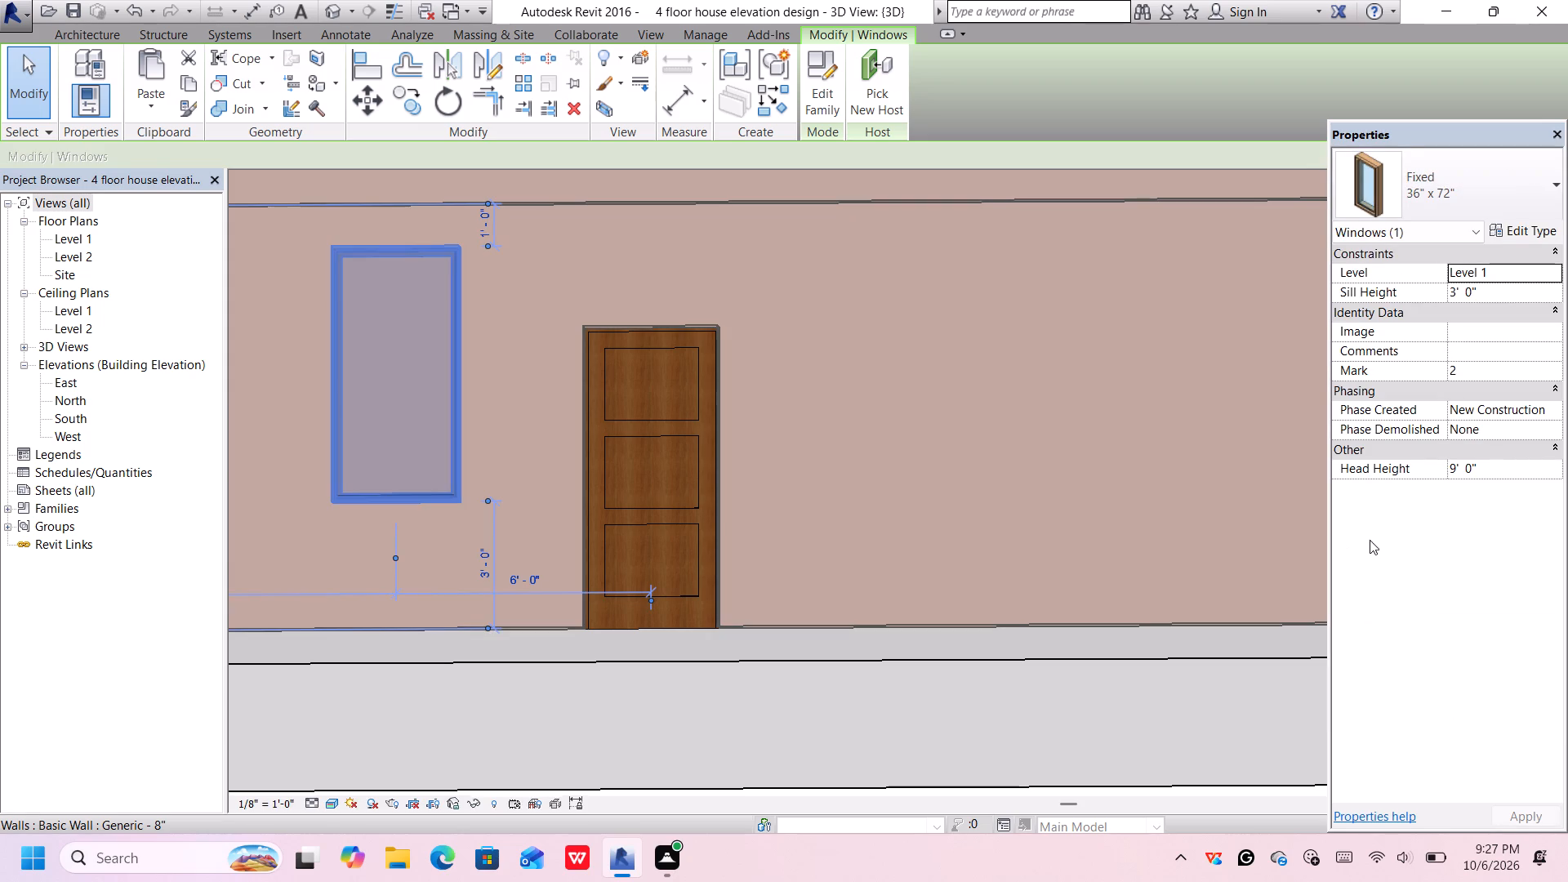
# Change the pasted window's type to Casement Dbl with Trim 48" x 48".
pyautogui.click(1481, 187)
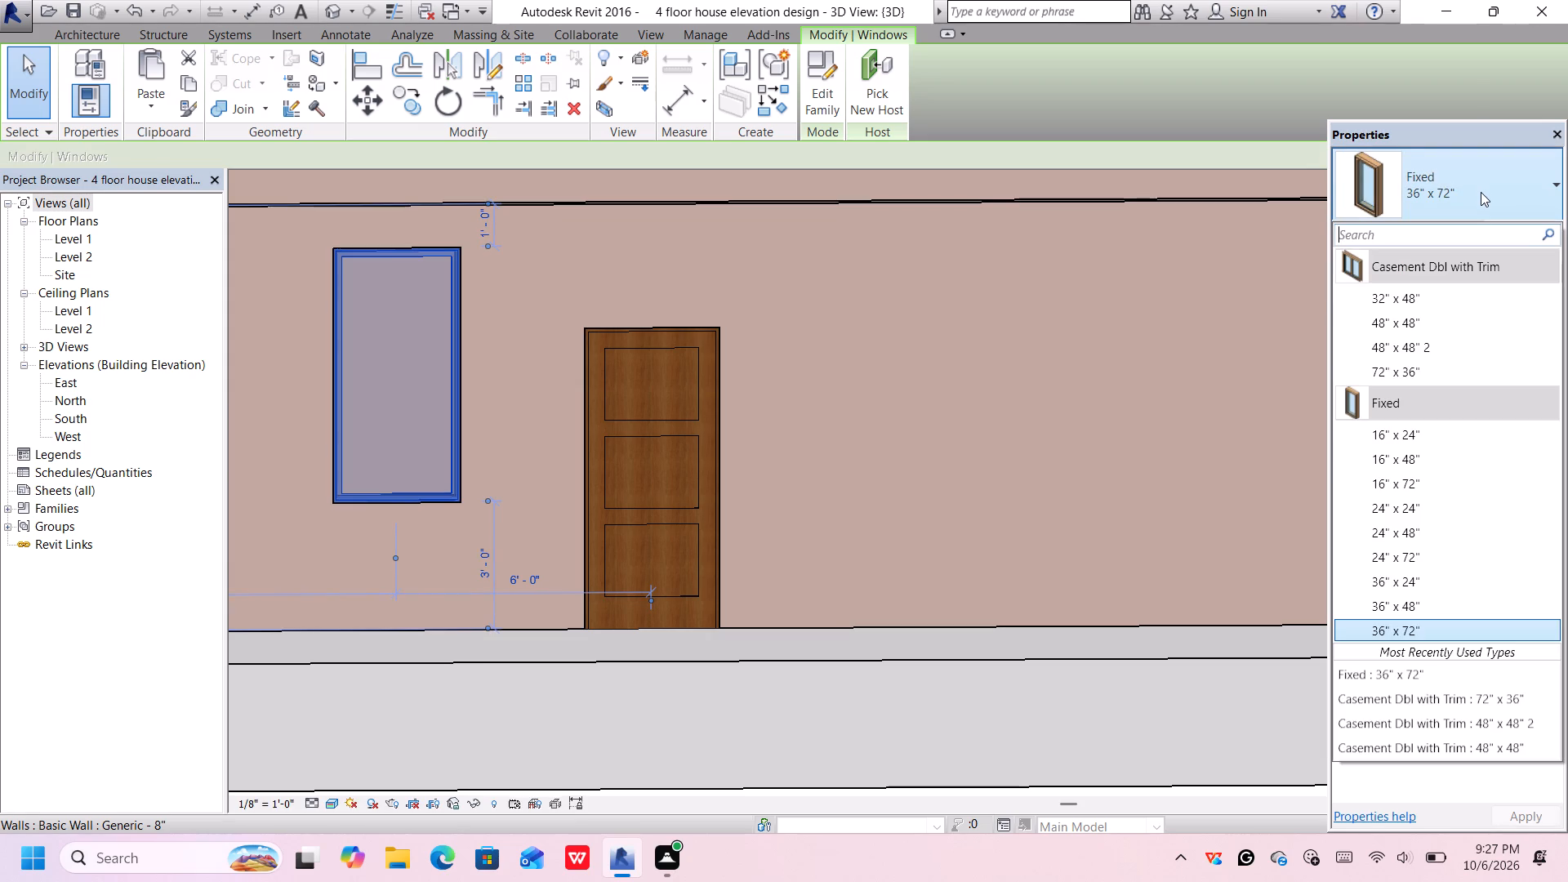
pyautogui.scroll(-5, 1401, 465)
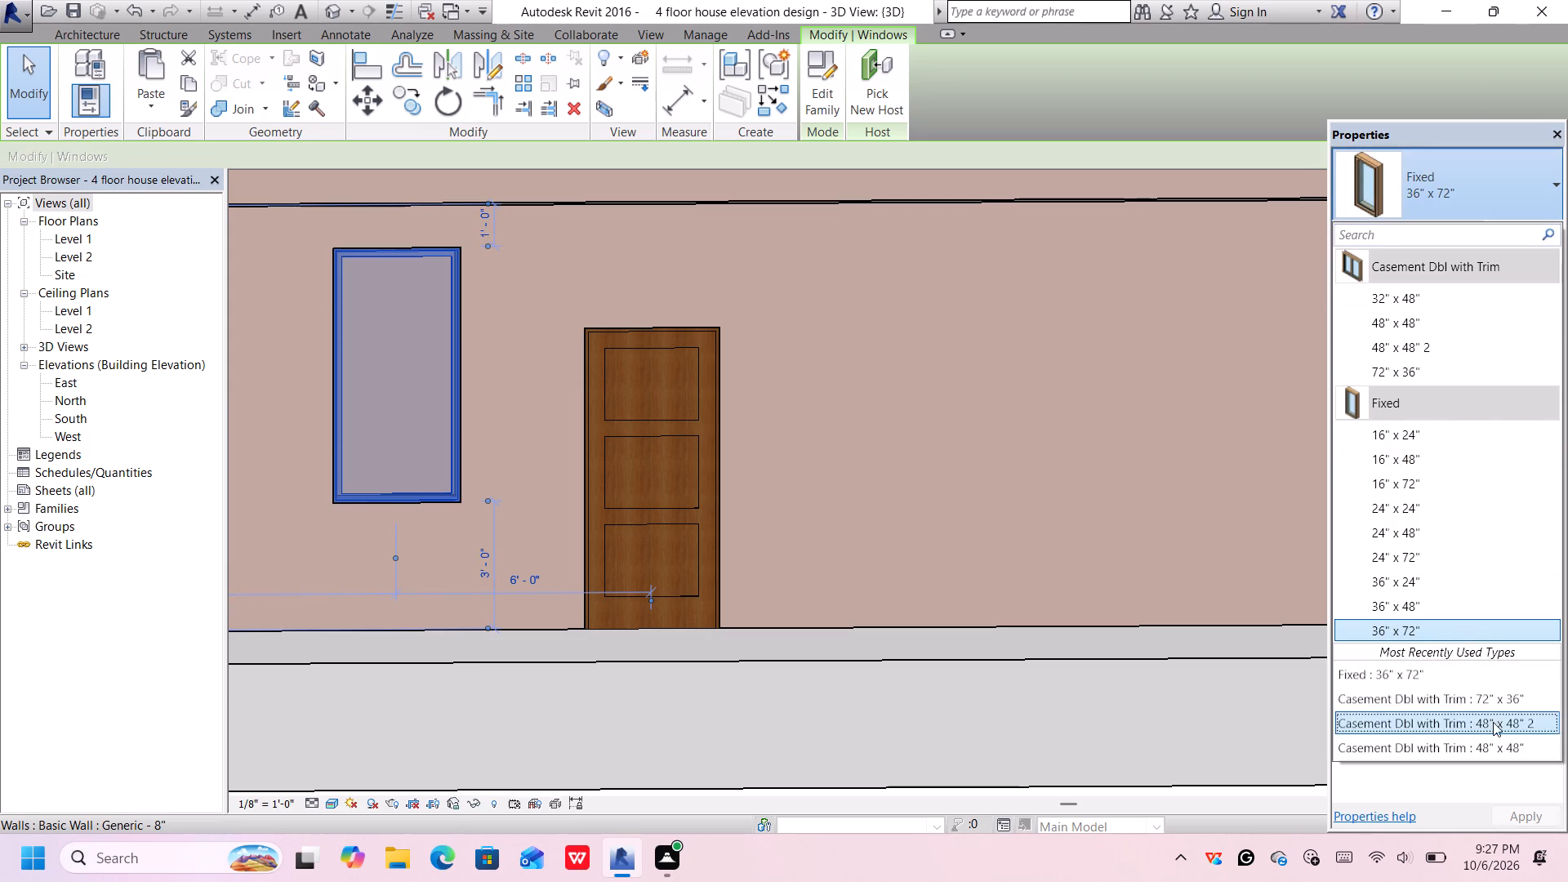
pyautogui.click(1497, 741)
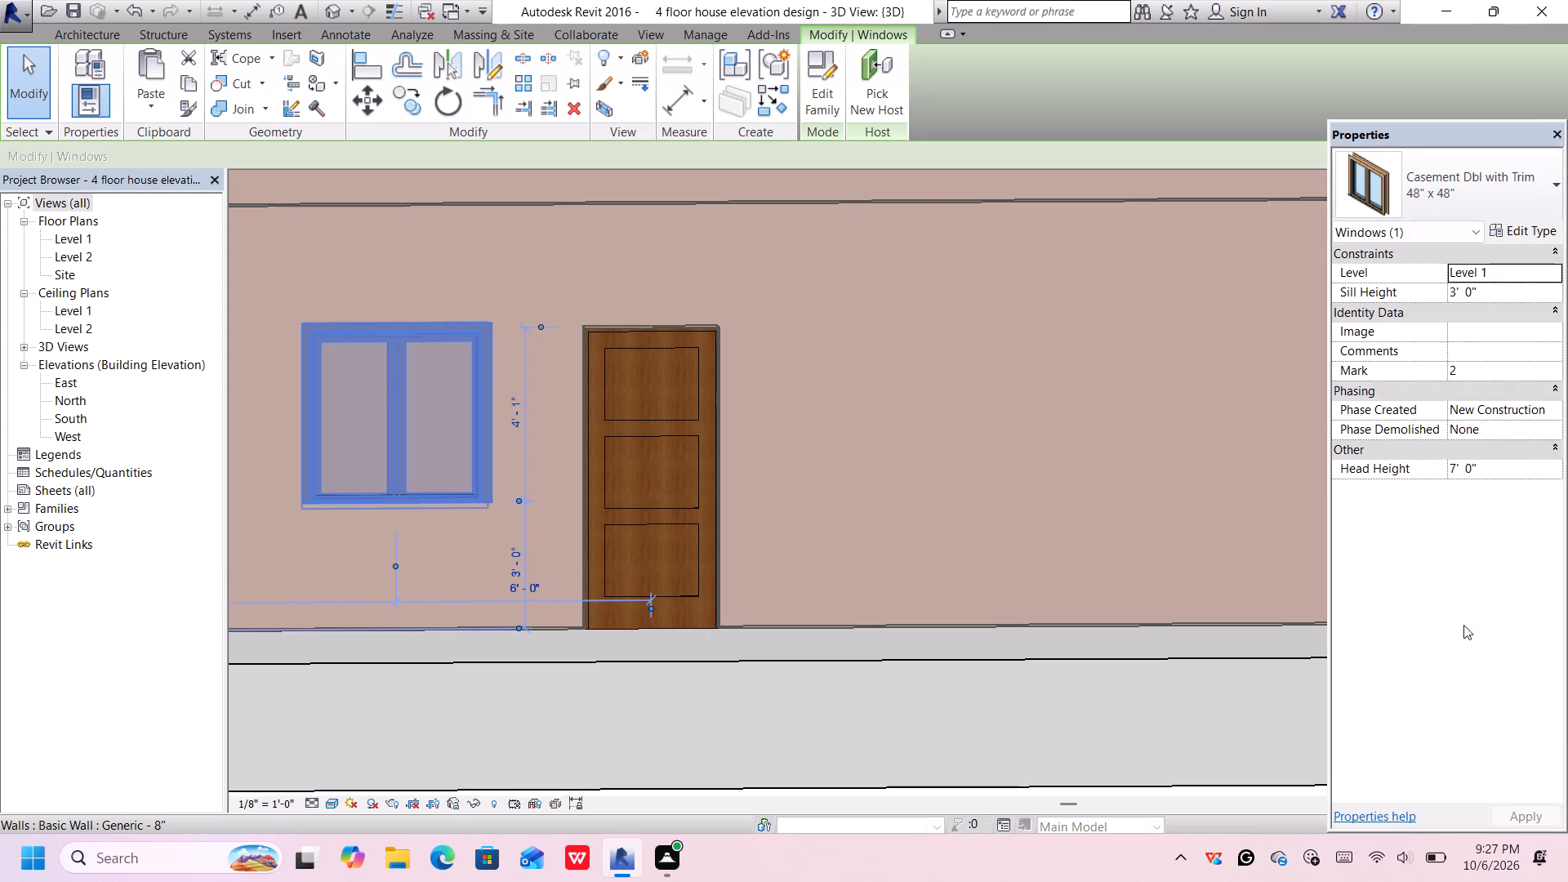
# Flip the orientation of the 48" x 48" casement window in the wall.
pyautogui.scroll(-4, 960, 576)
pyautogui.moveTo(990, 677); pyautogui.dragTo(772, 583, button='middle')
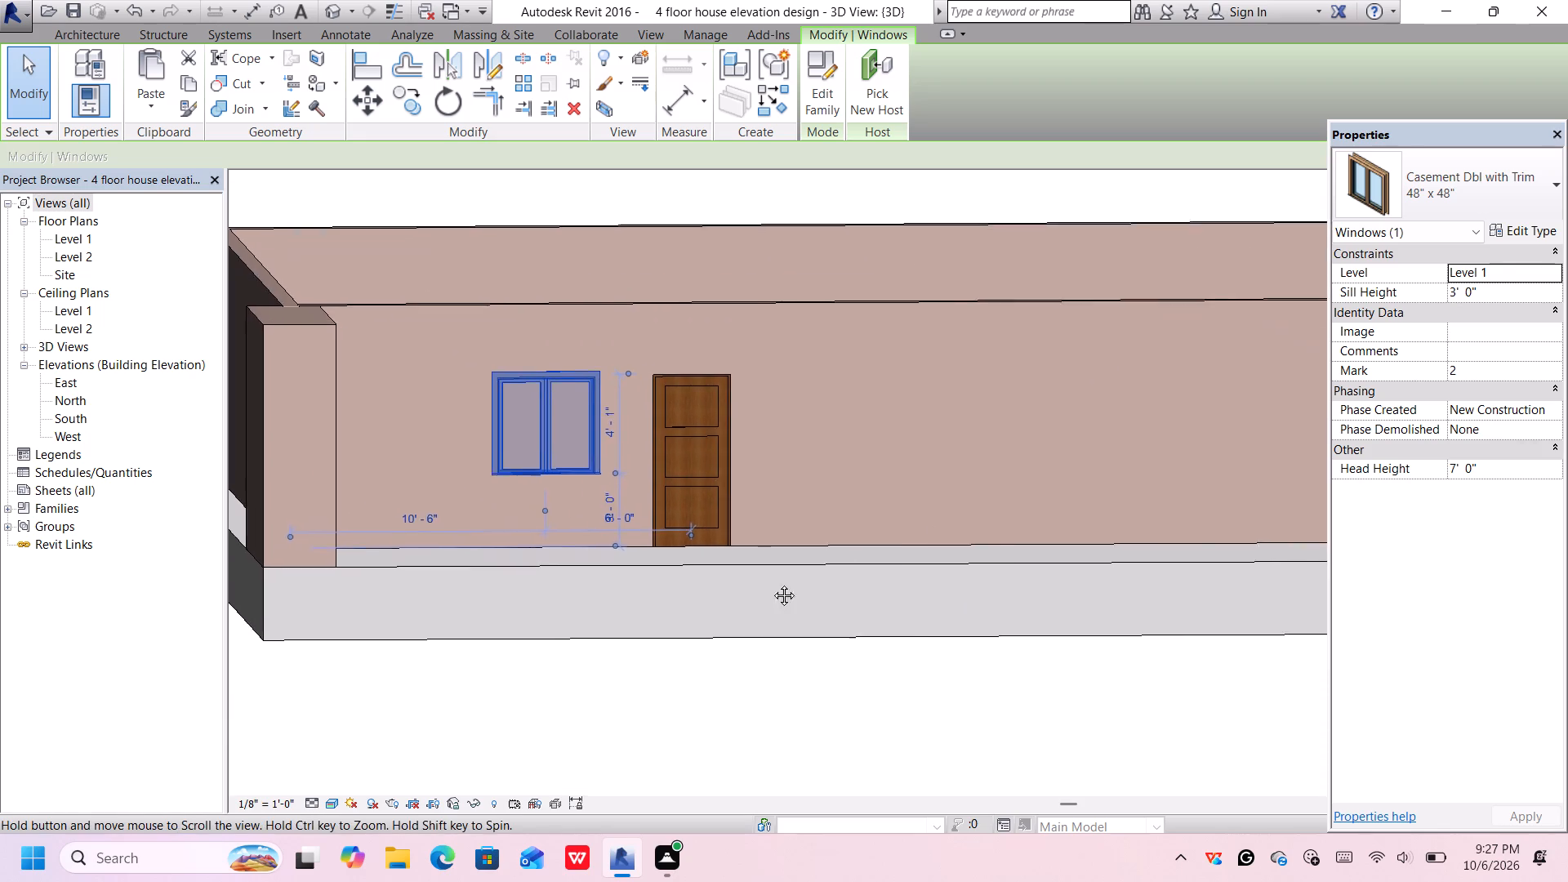
pyautogui.moveTo(772, 583); pyautogui.dragTo(682, 568, button='middle')
pyautogui.press('space')
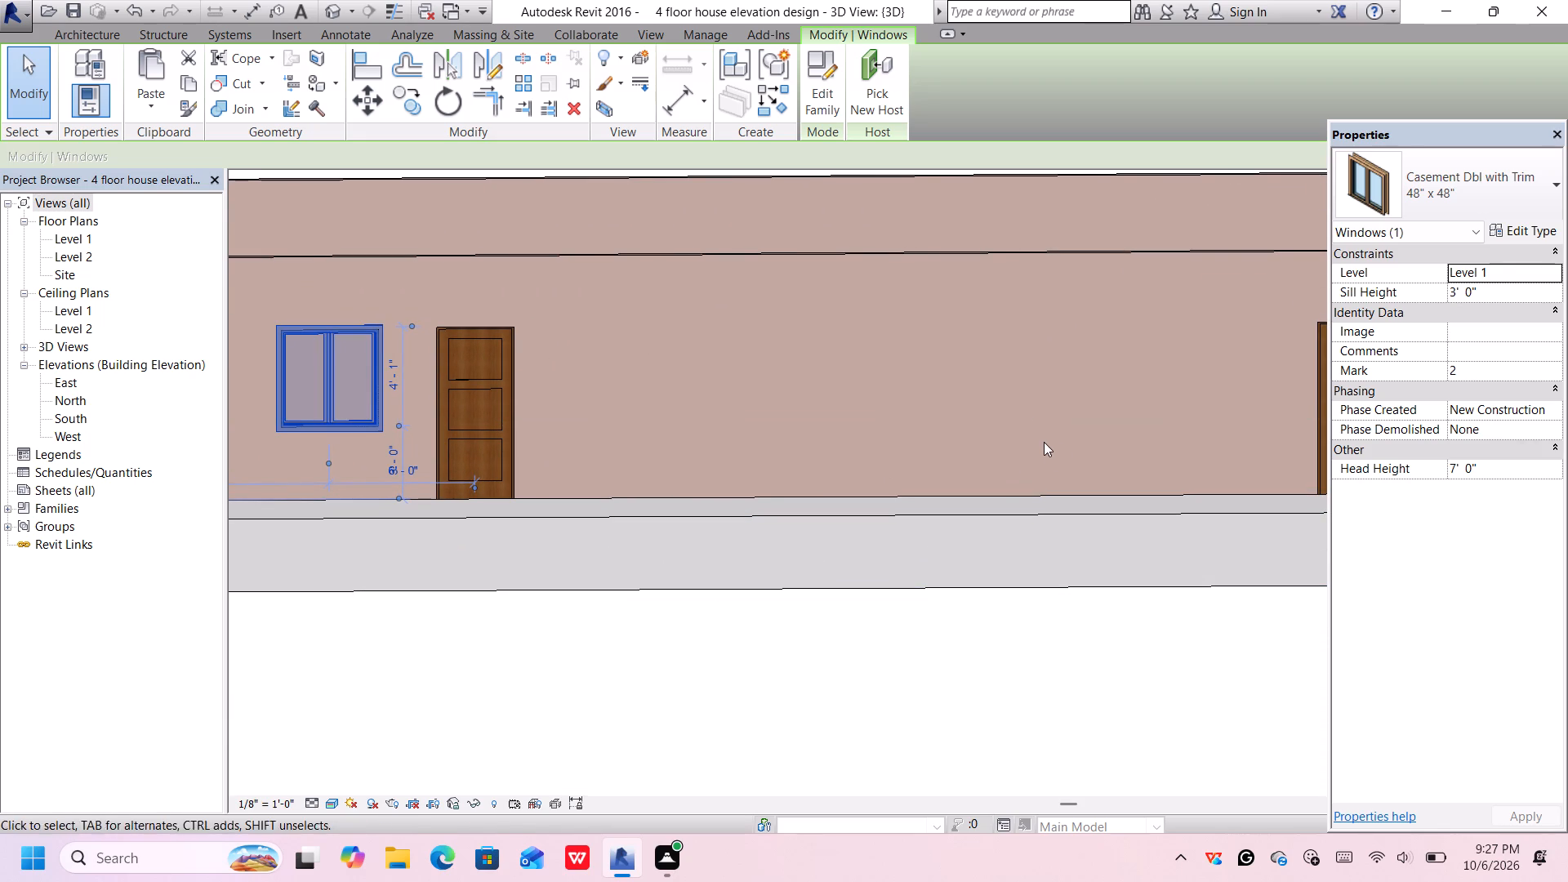
# Paste another copied 48" x 48" 2 casement window on the same wall, 6'-0" from the far door.
pyautogui.moveTo(1044, 442); pyautogui.dragTo(948, 473, button='middle')
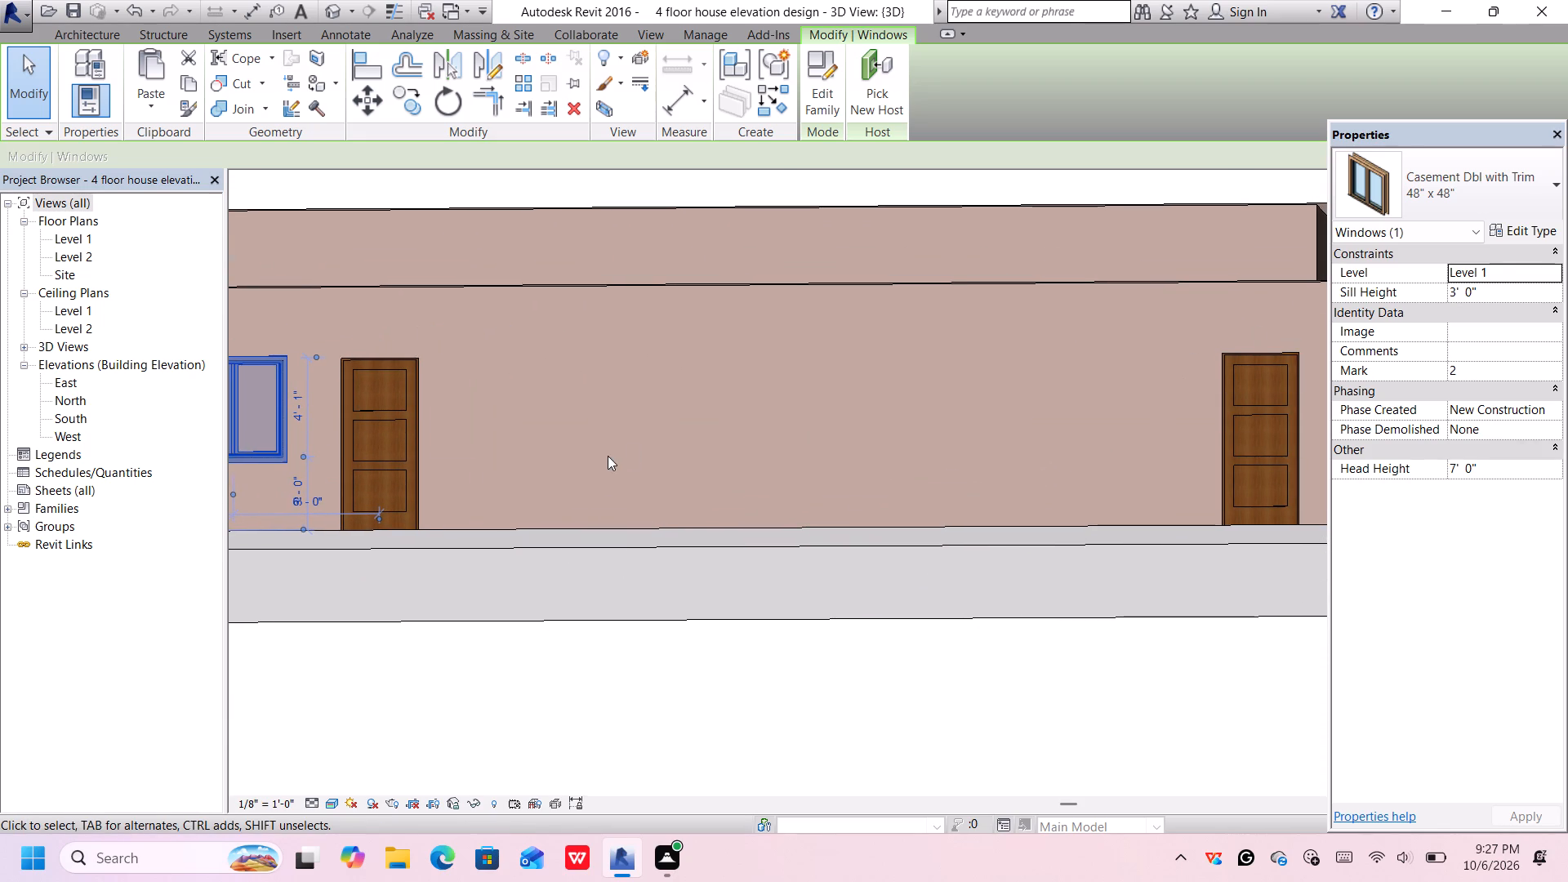
pyautogui.hotkey('ctrl', 'v')
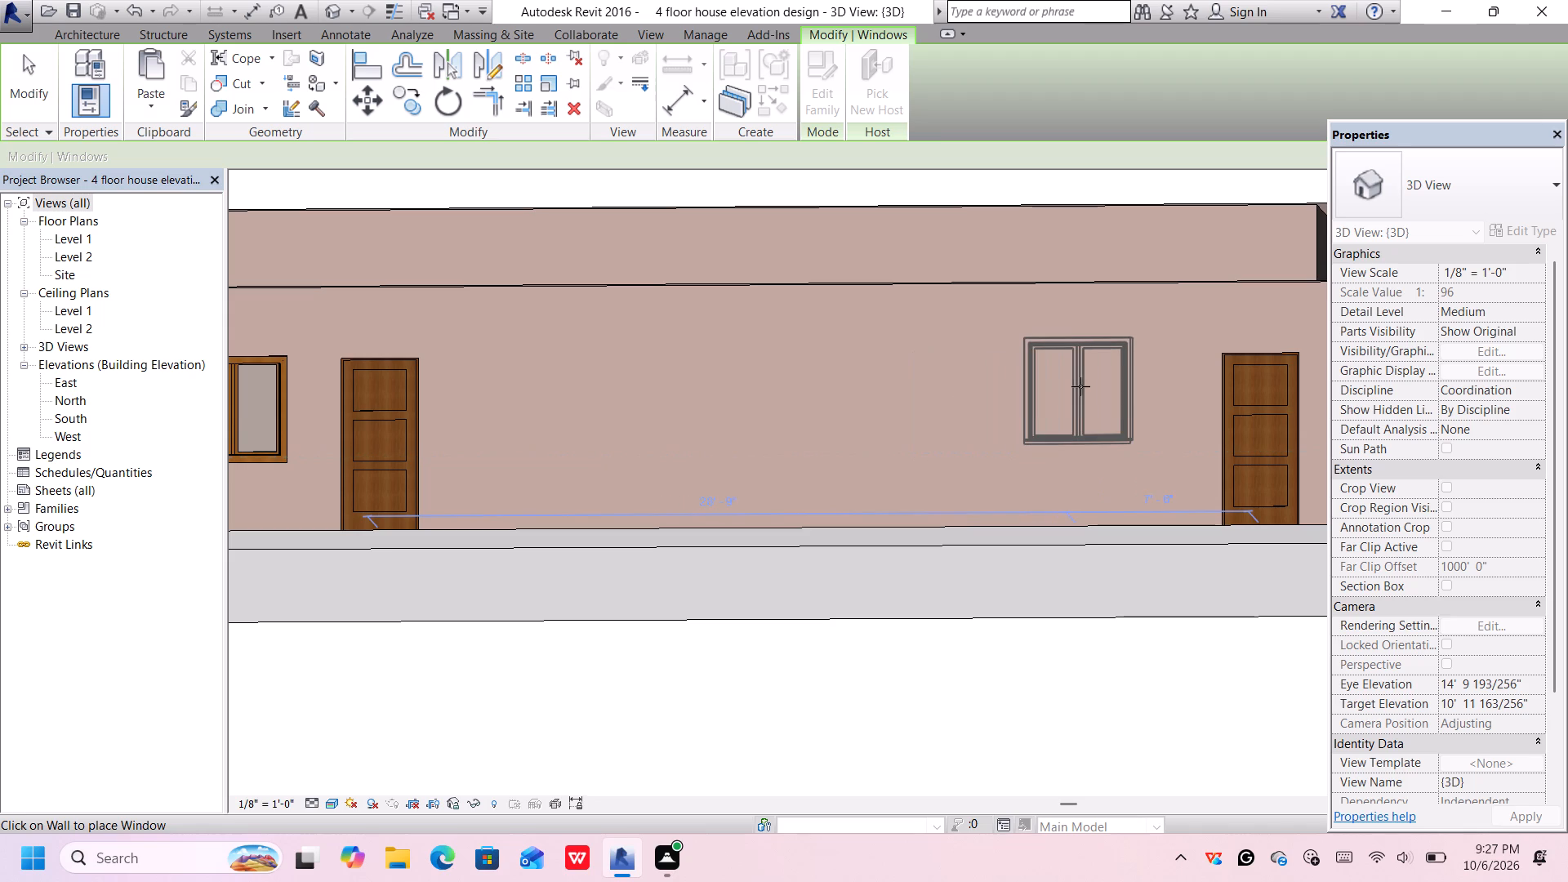
pyautogui.click(1116, 408)
pyautogui.scroll(-1, 1108, 569)
pyautogui.scroll(1, 1107, 569)
pyautogui.scroll(-1, 1106, 570)
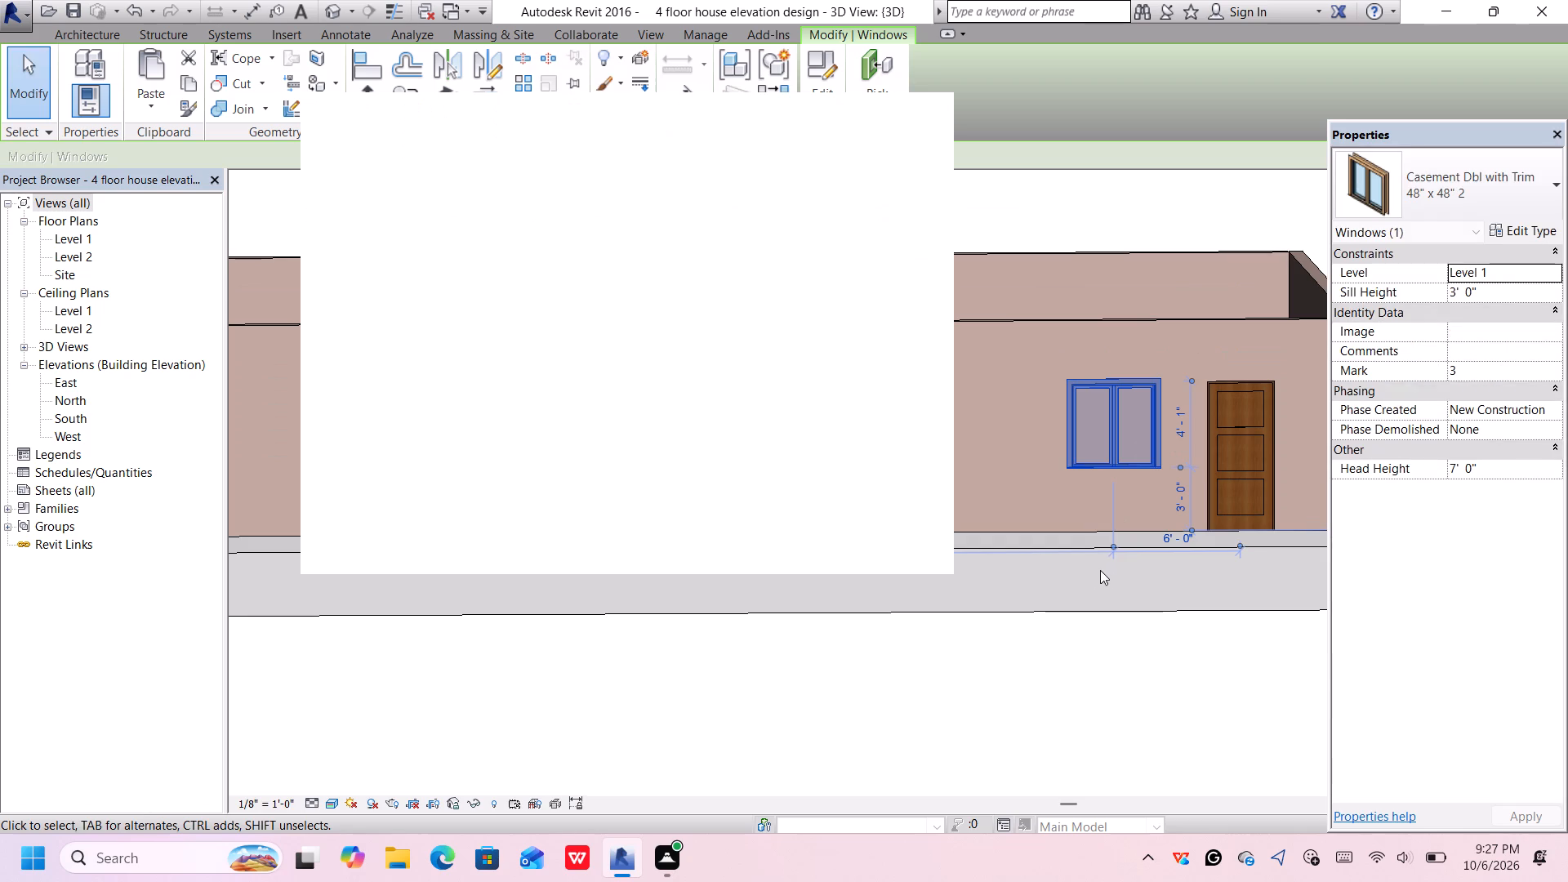
pyautogui.click(915, 119)
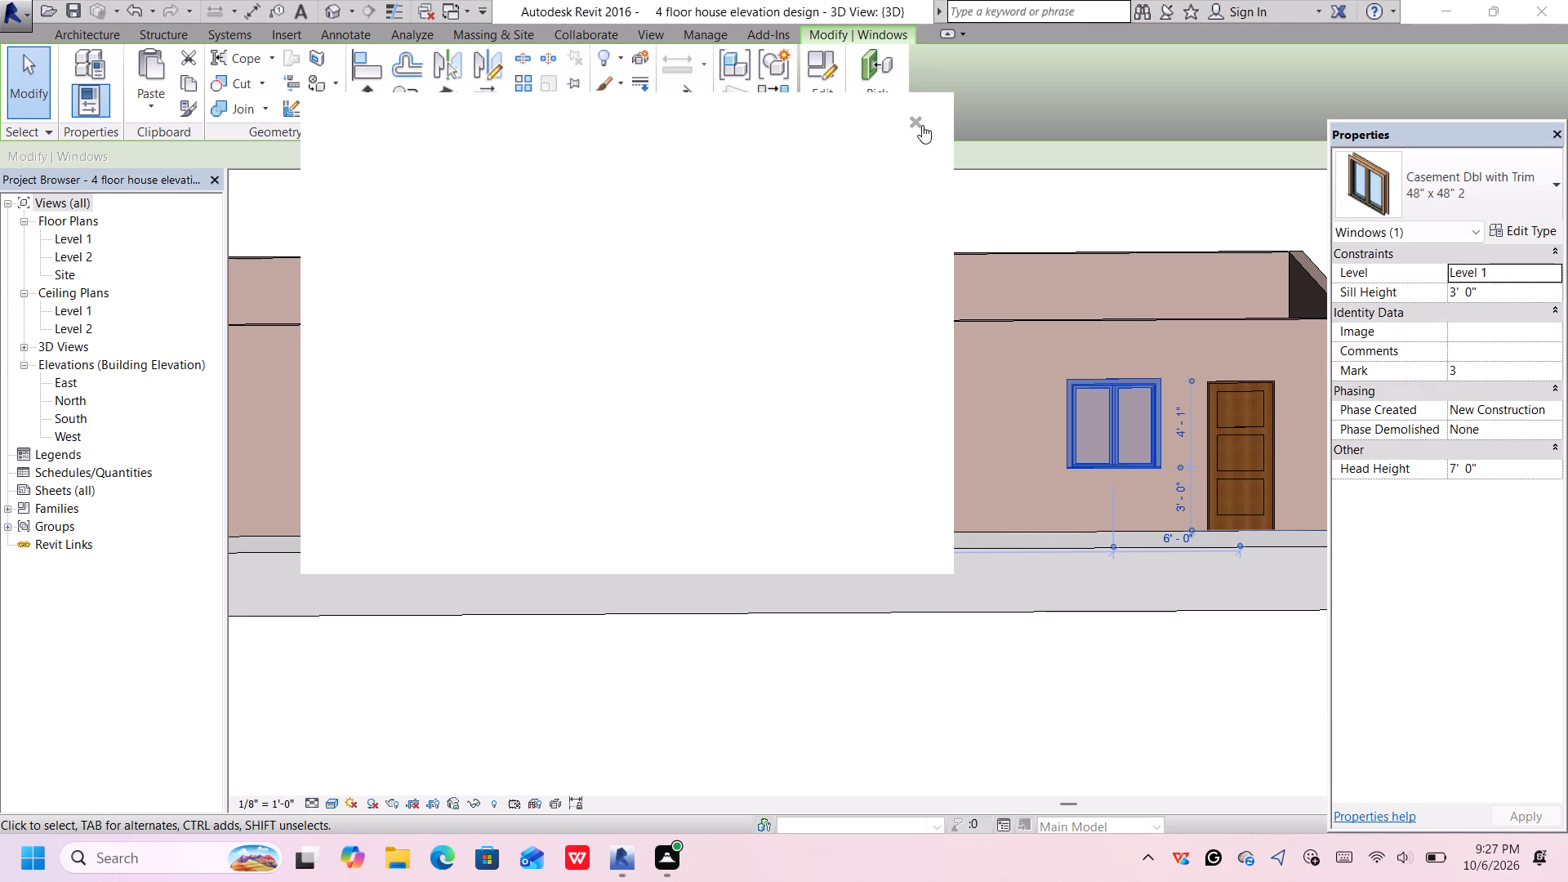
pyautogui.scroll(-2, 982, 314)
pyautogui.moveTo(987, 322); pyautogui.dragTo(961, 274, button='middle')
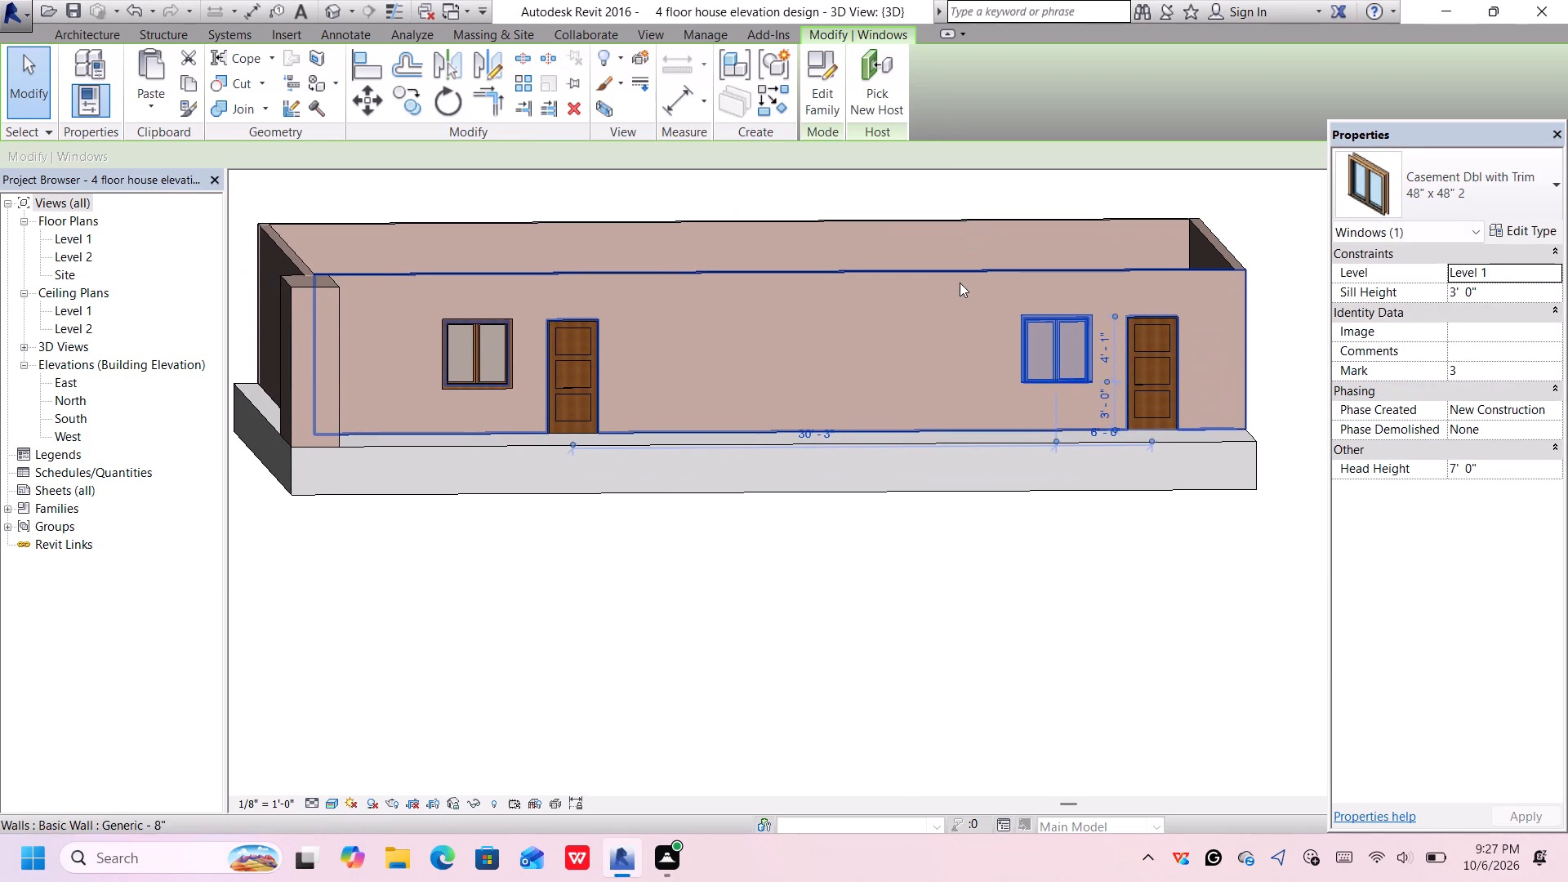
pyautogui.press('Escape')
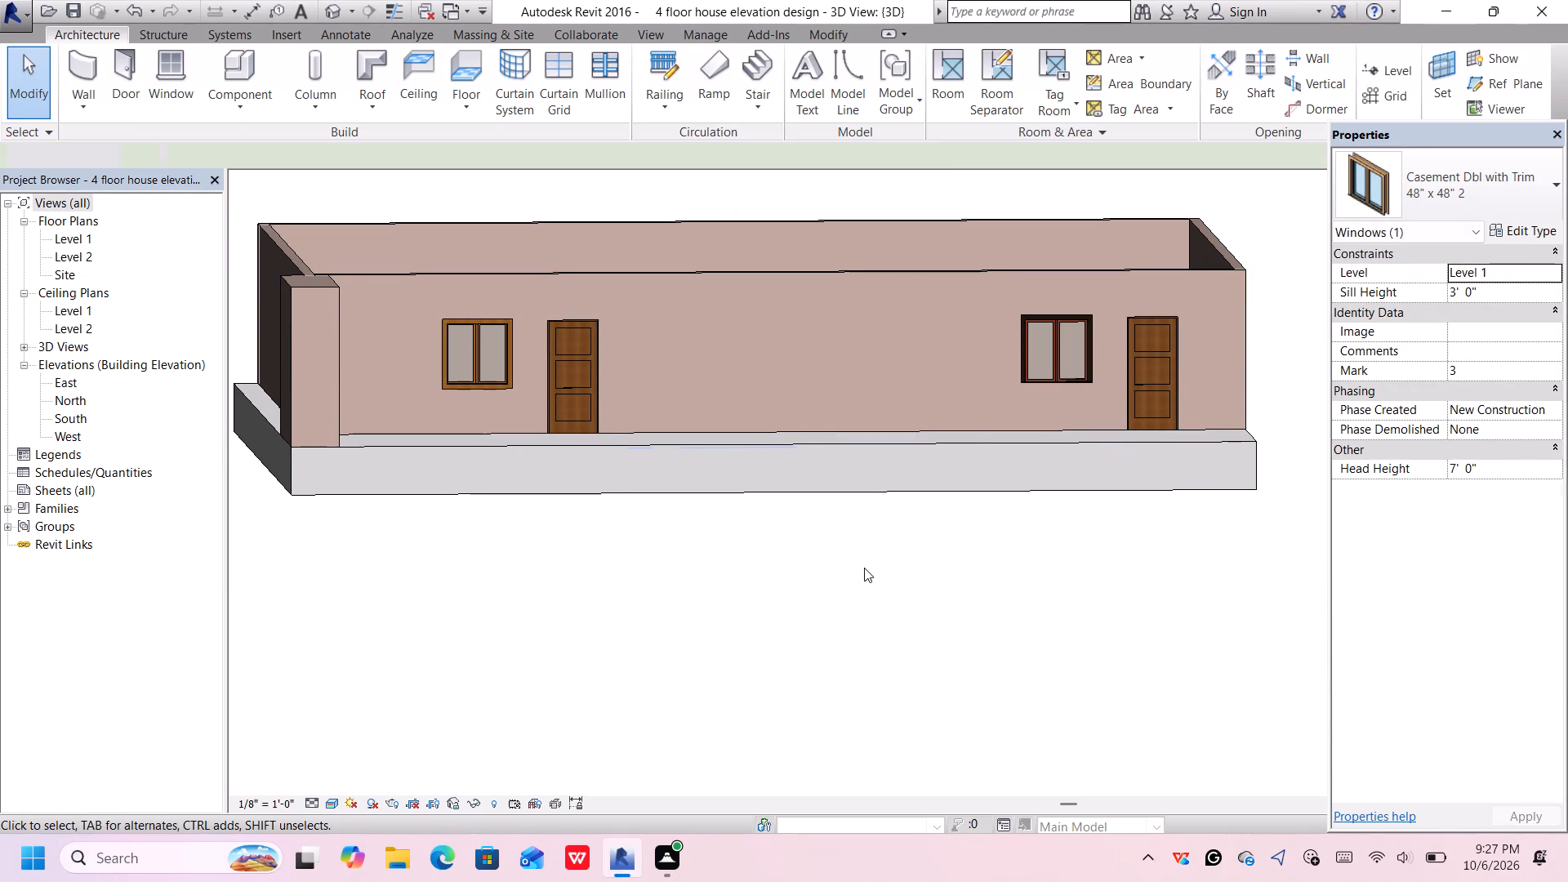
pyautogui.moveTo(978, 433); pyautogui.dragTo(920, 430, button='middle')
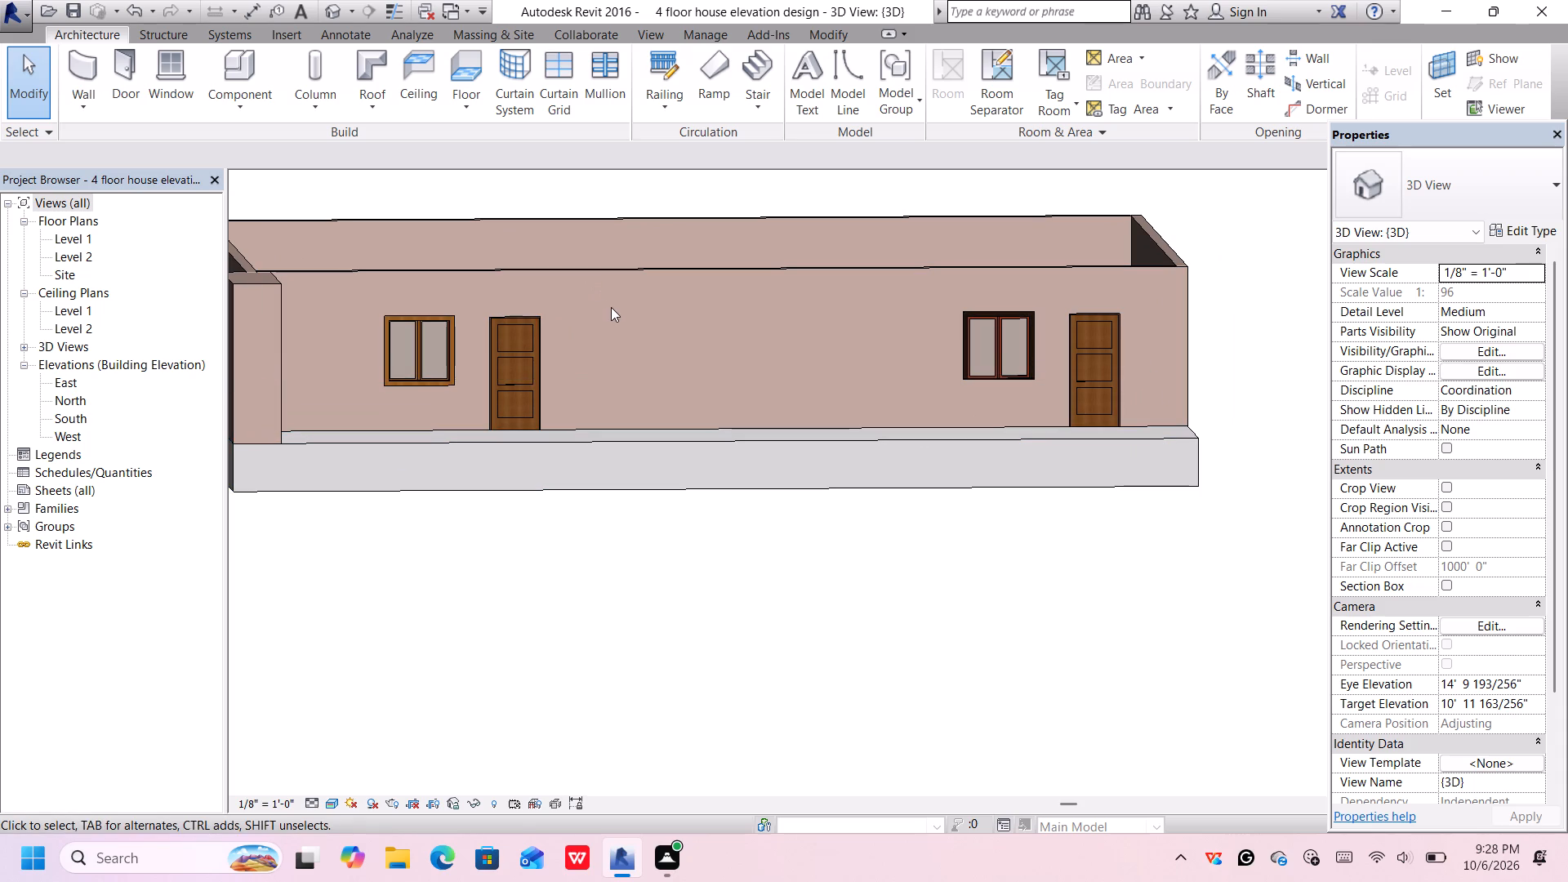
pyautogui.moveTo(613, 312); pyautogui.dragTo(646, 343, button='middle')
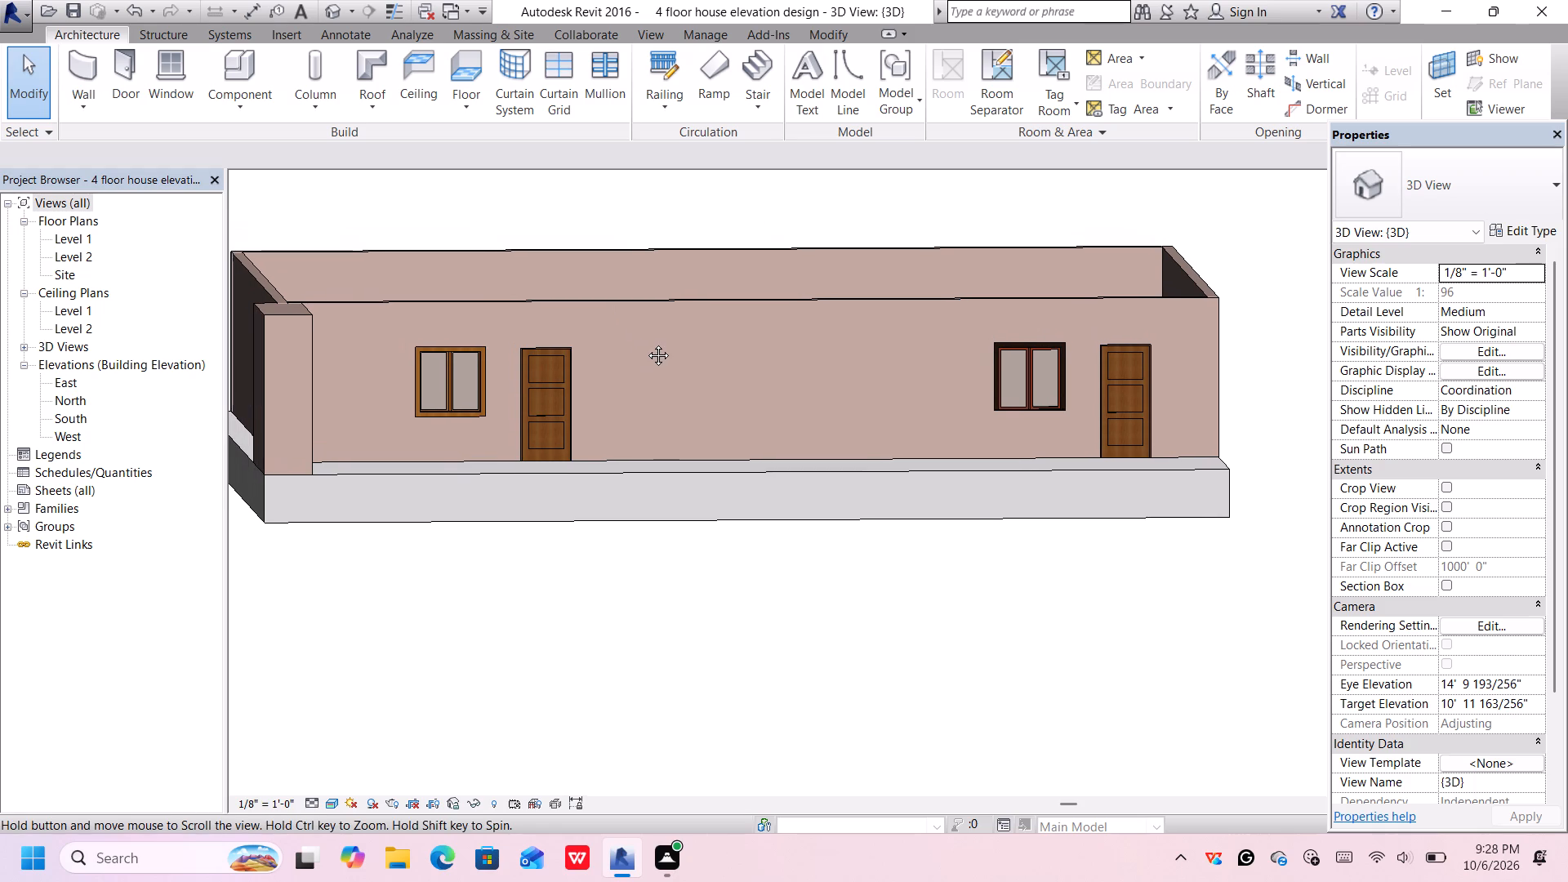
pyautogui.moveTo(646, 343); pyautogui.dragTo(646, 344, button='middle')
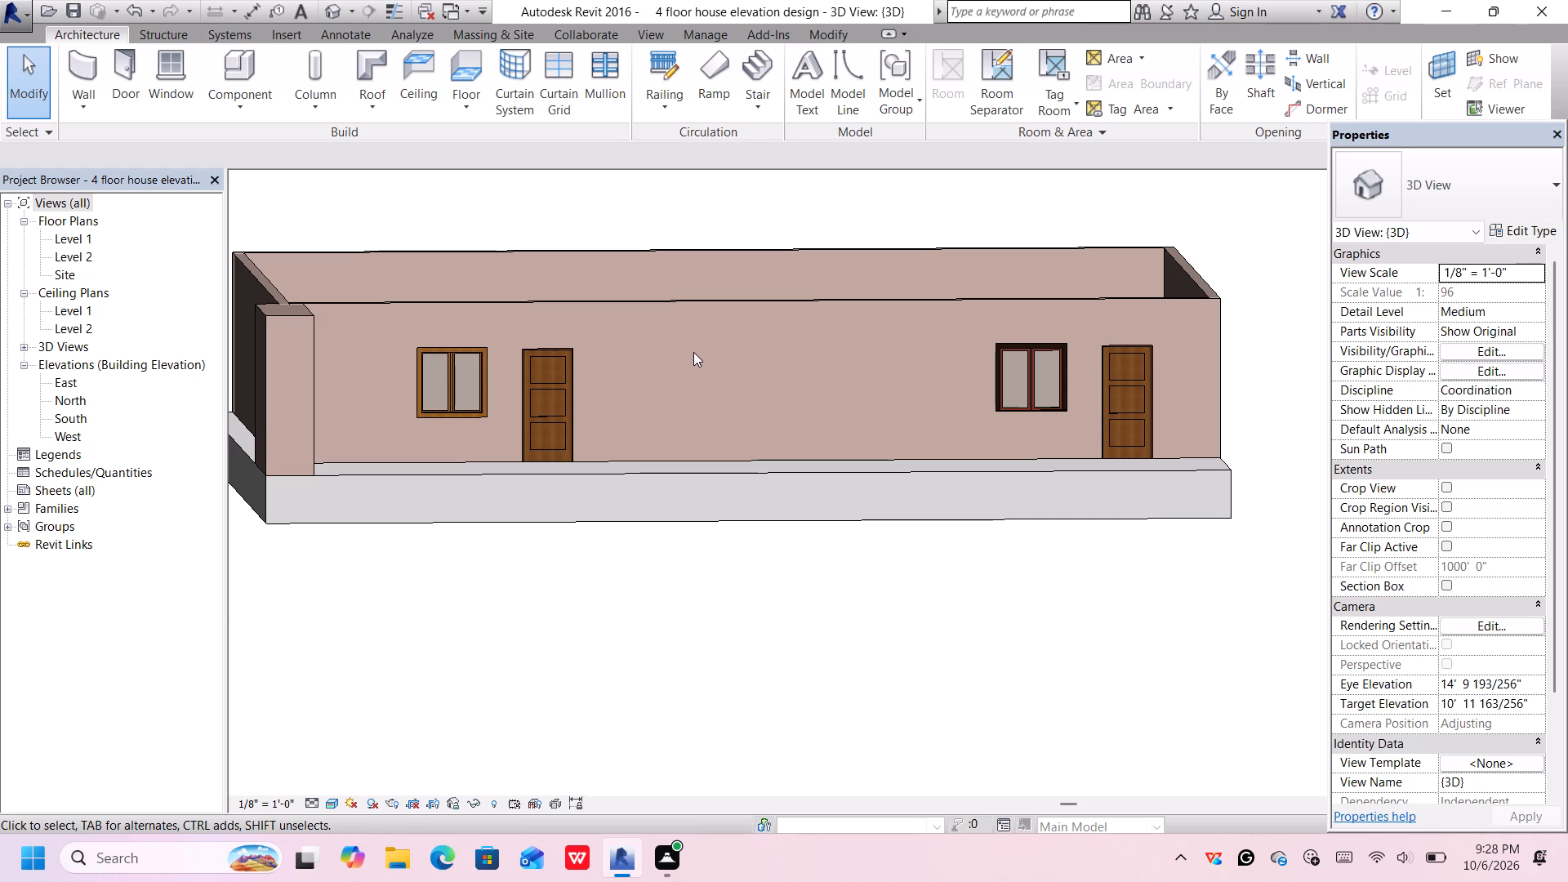
# Start placing a component and preview the loadable Empty, Glazed and Solid Panel families in the Curtain Wall Panels library folder.
pyautogui.click(257, 114)
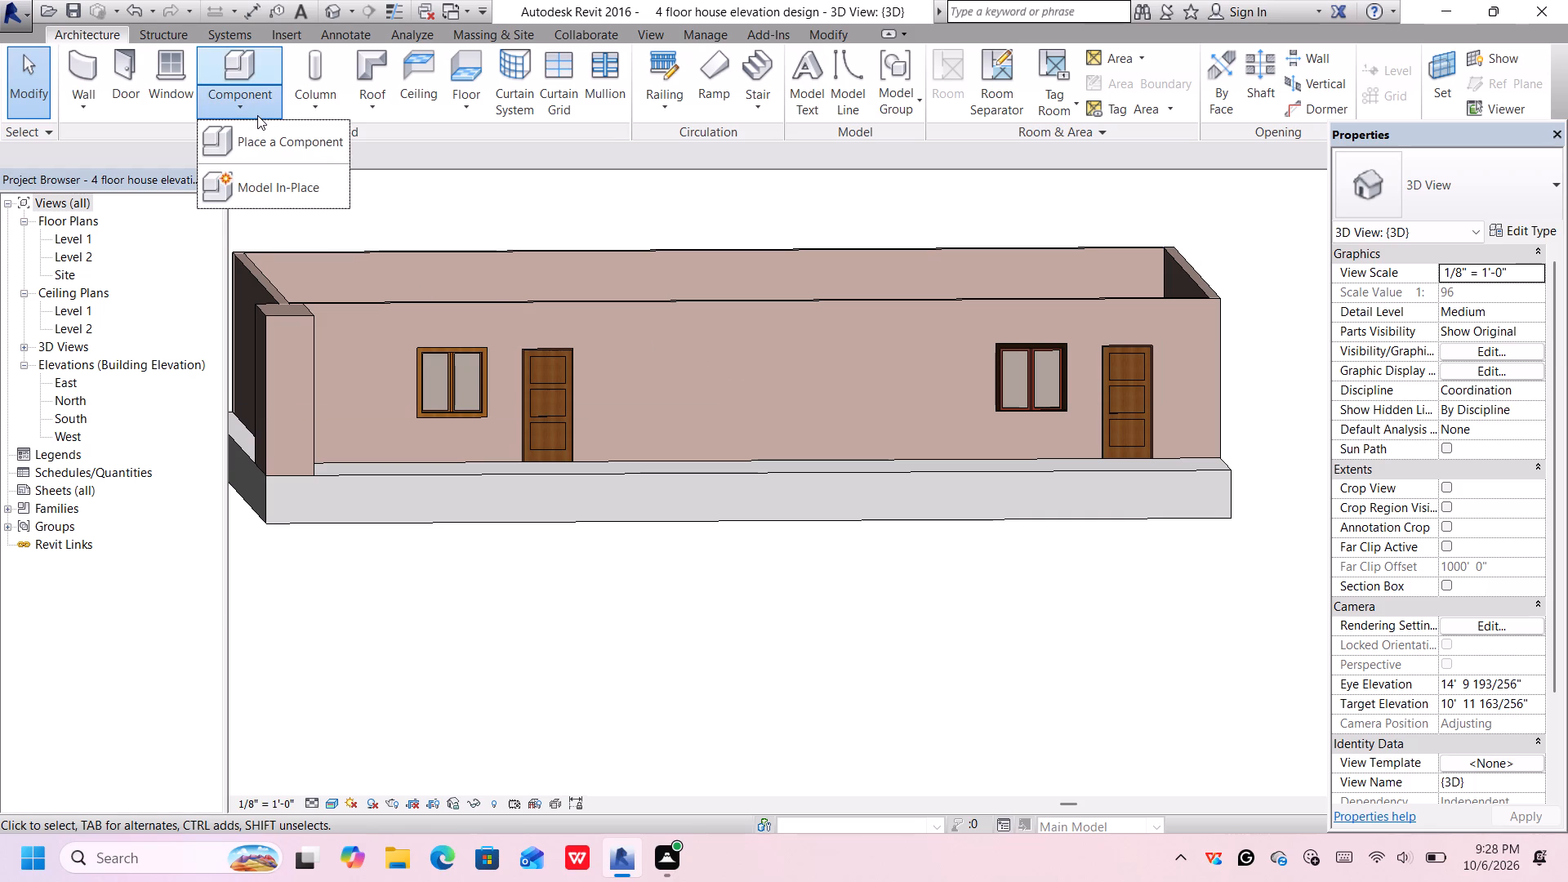
pyautogui.click(262, 136)
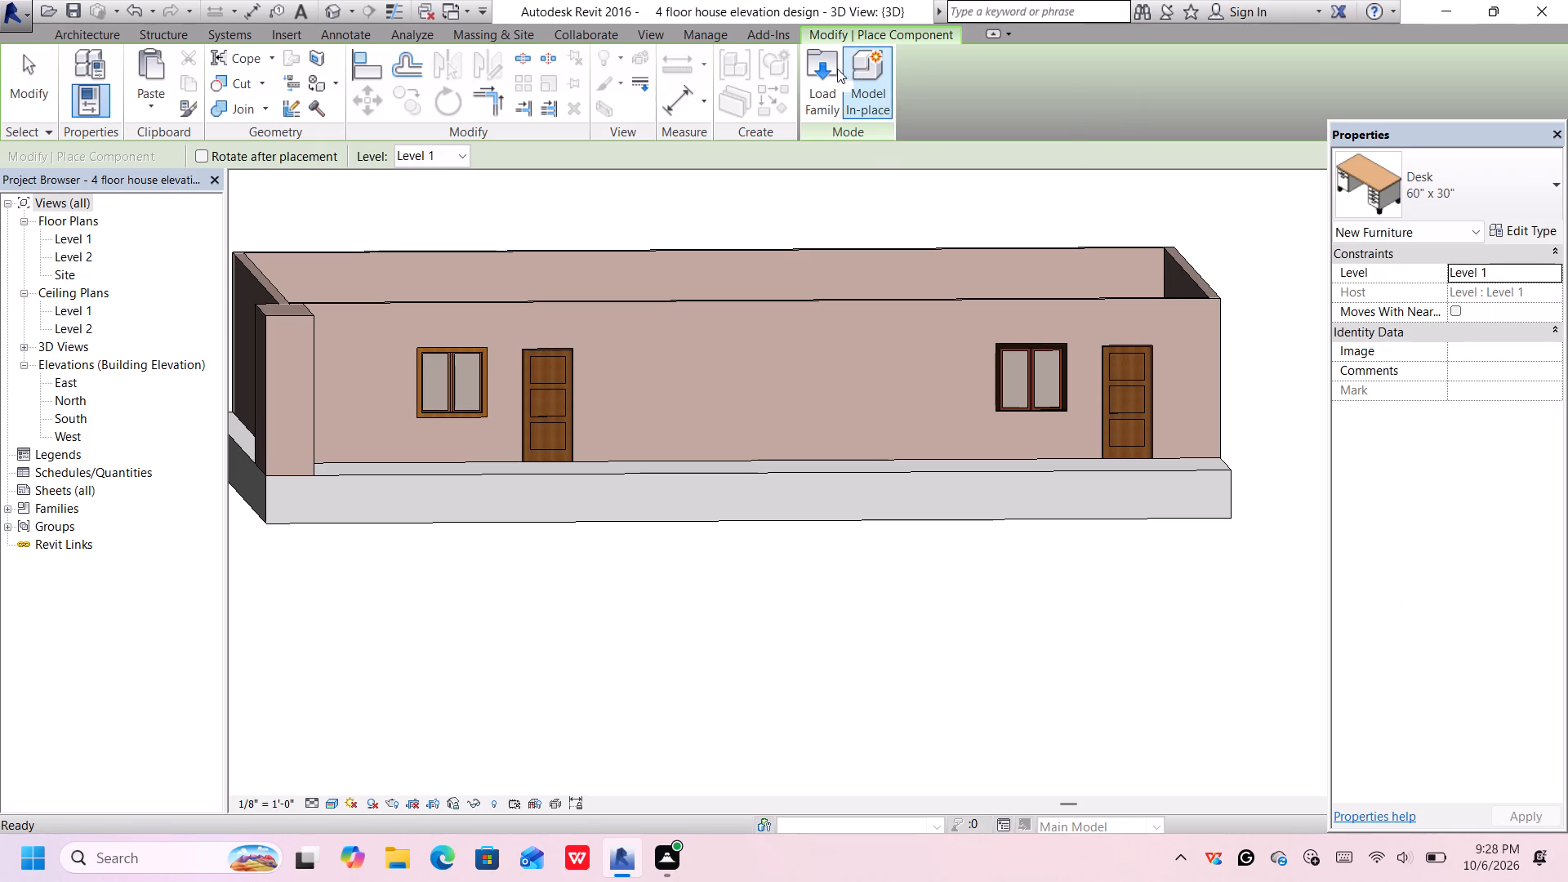
pyautogui.click(831, 69)
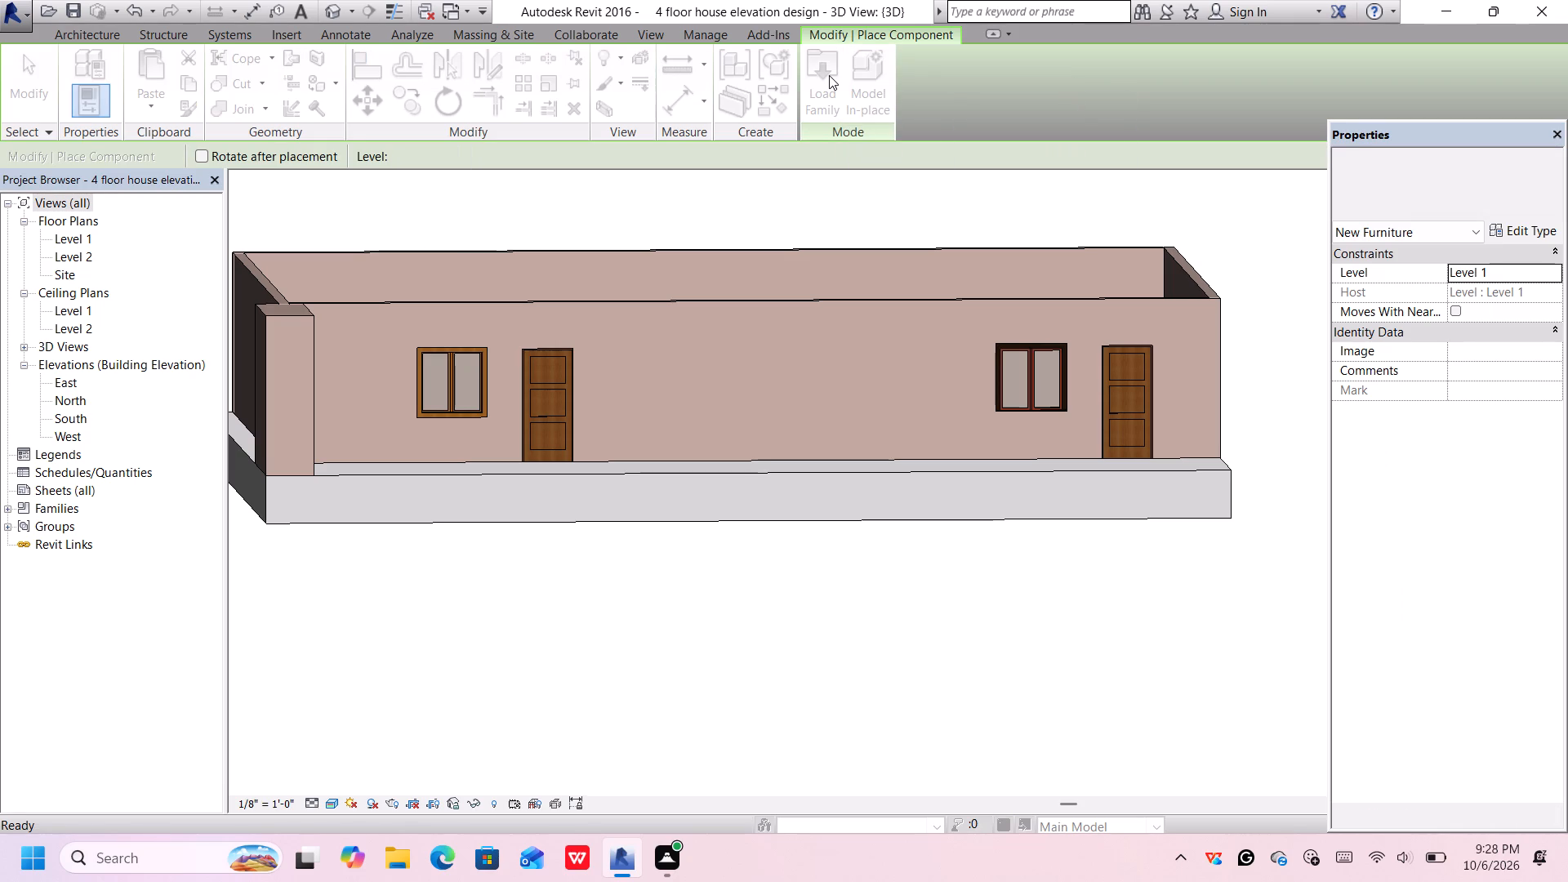
pyautogui.click(617, 274)
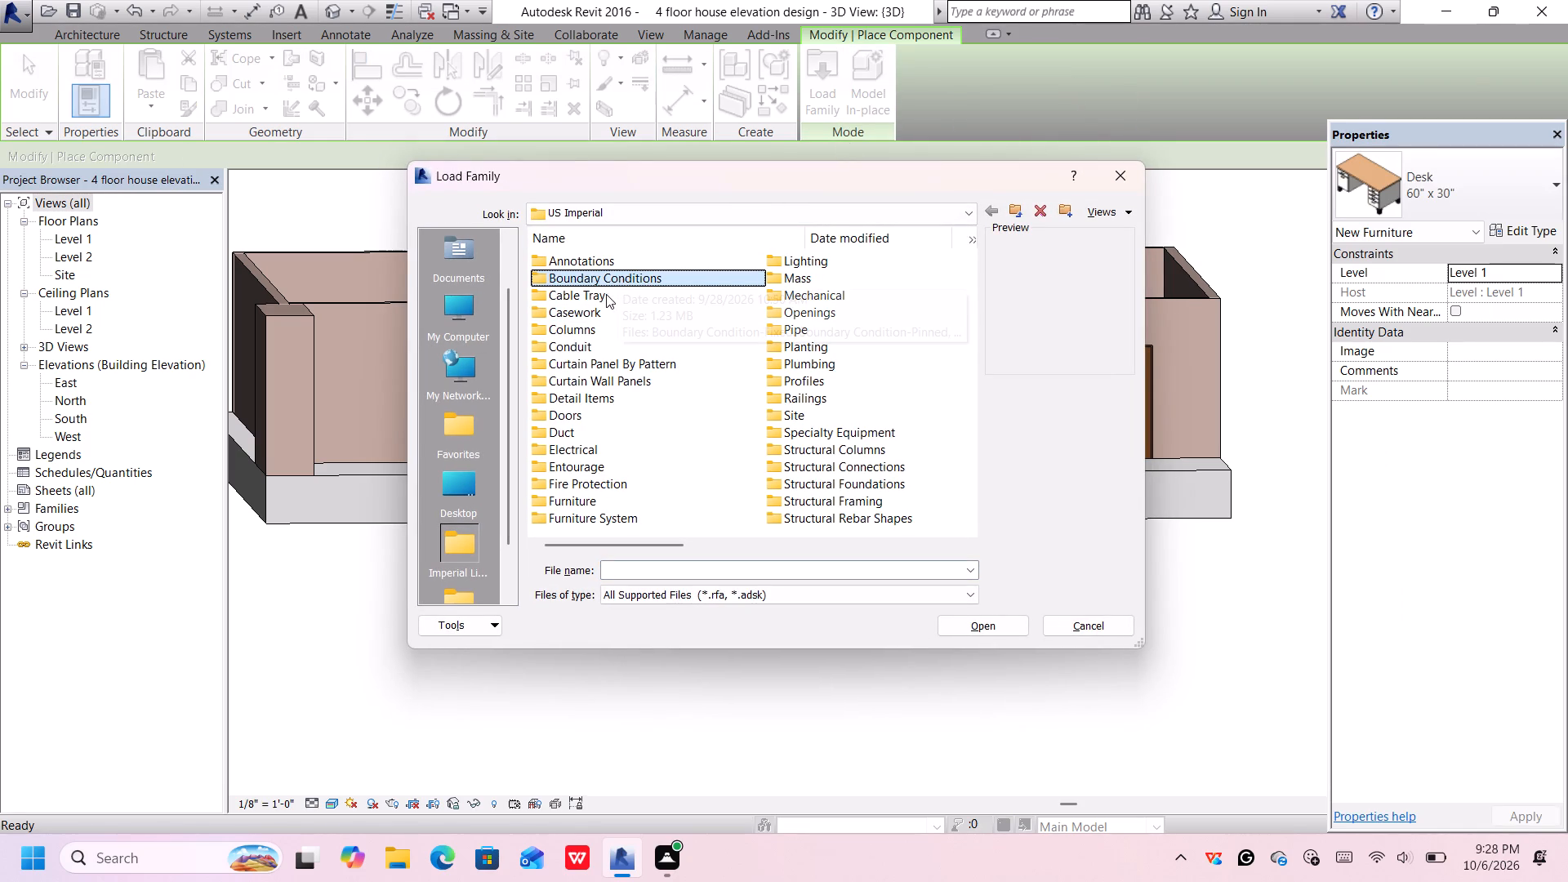
pyautogui.scroll(-1, 595, 364)
pyautogui.scroll(1, 595, 357)
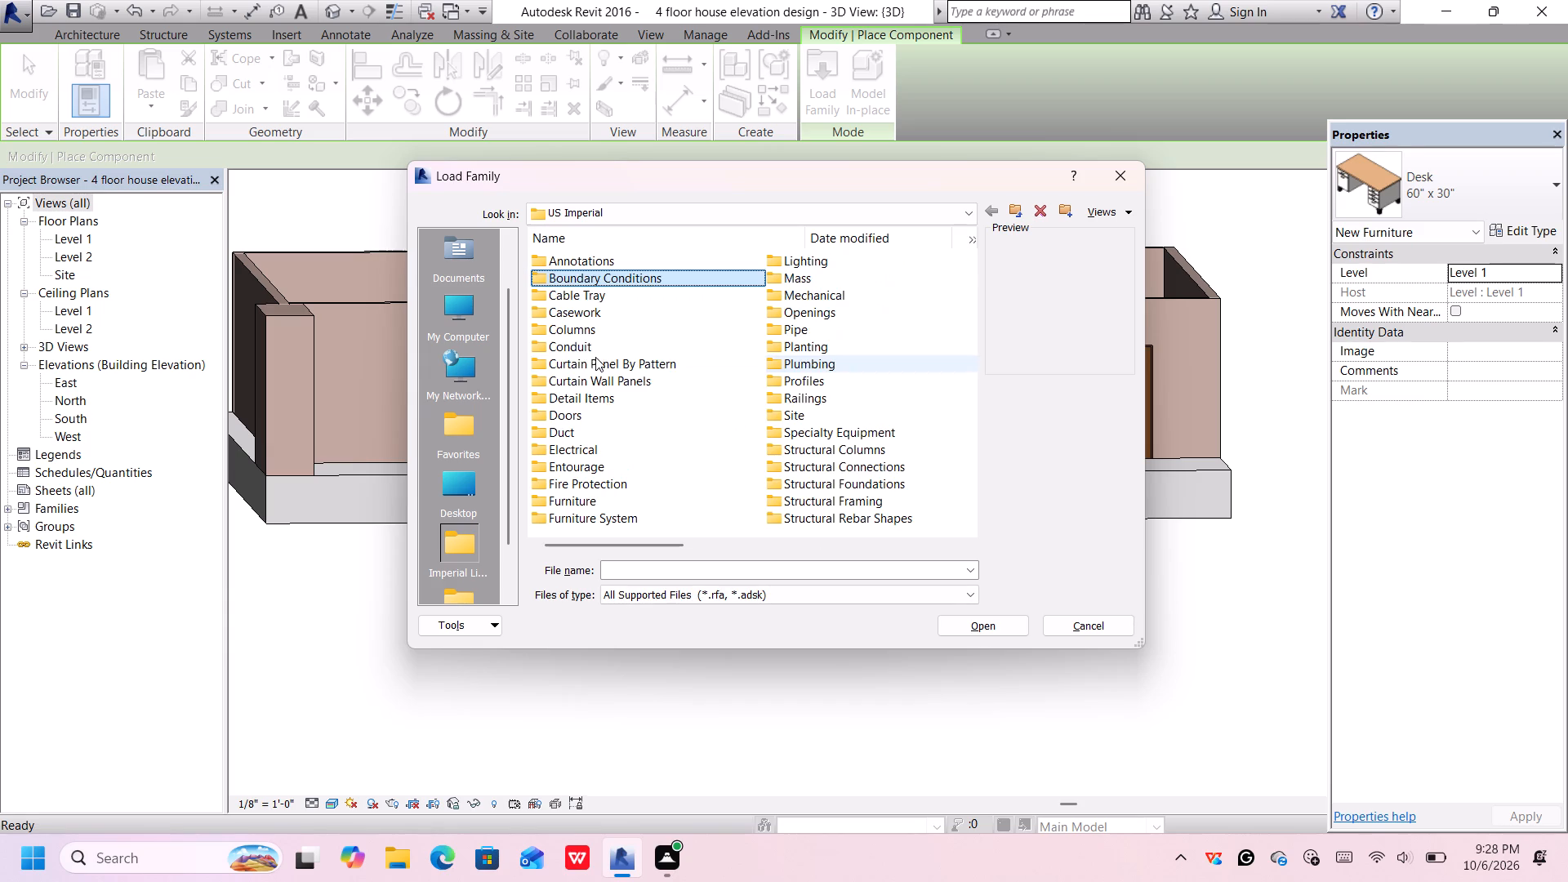
pyautogui.scroll(1, 595, 357)
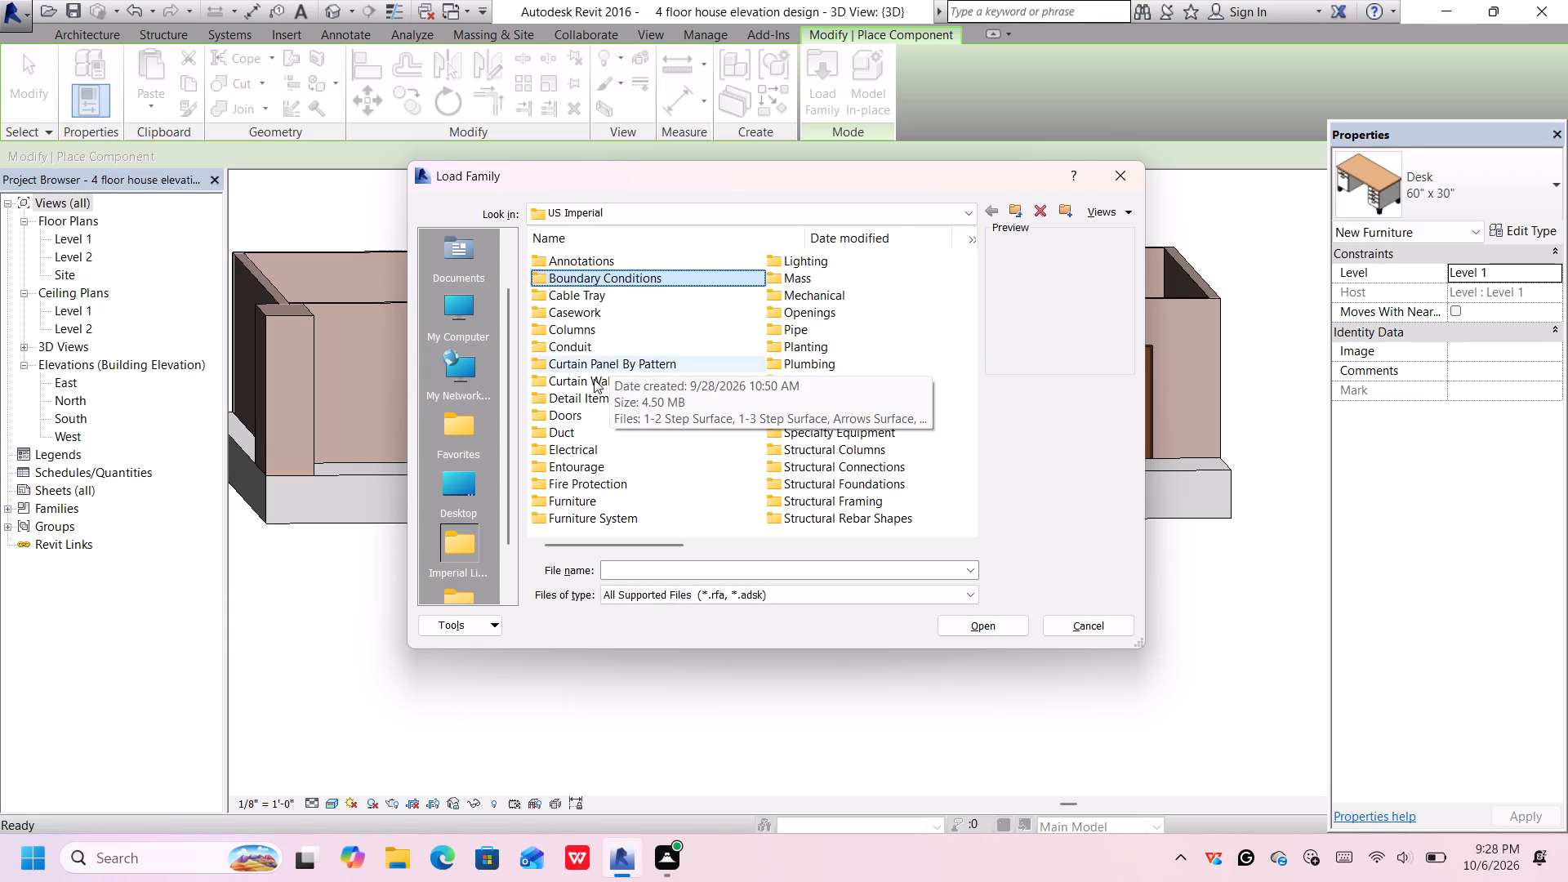
pyautogui.click(594, 379)
pyautogui.doubleClick(594, 378)
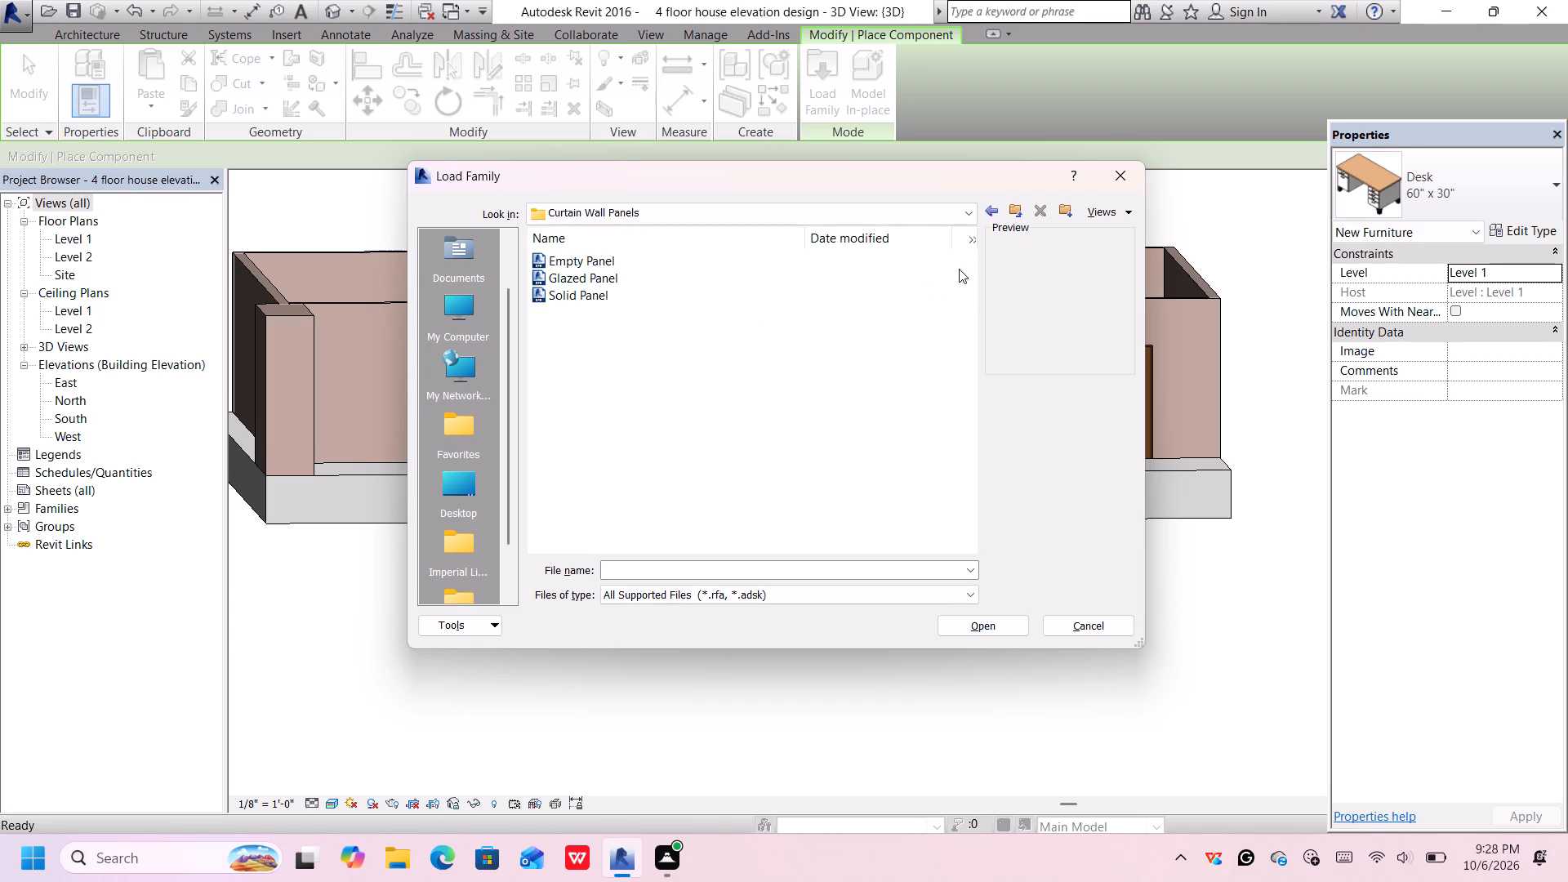
pyautogui.click(836, 259)
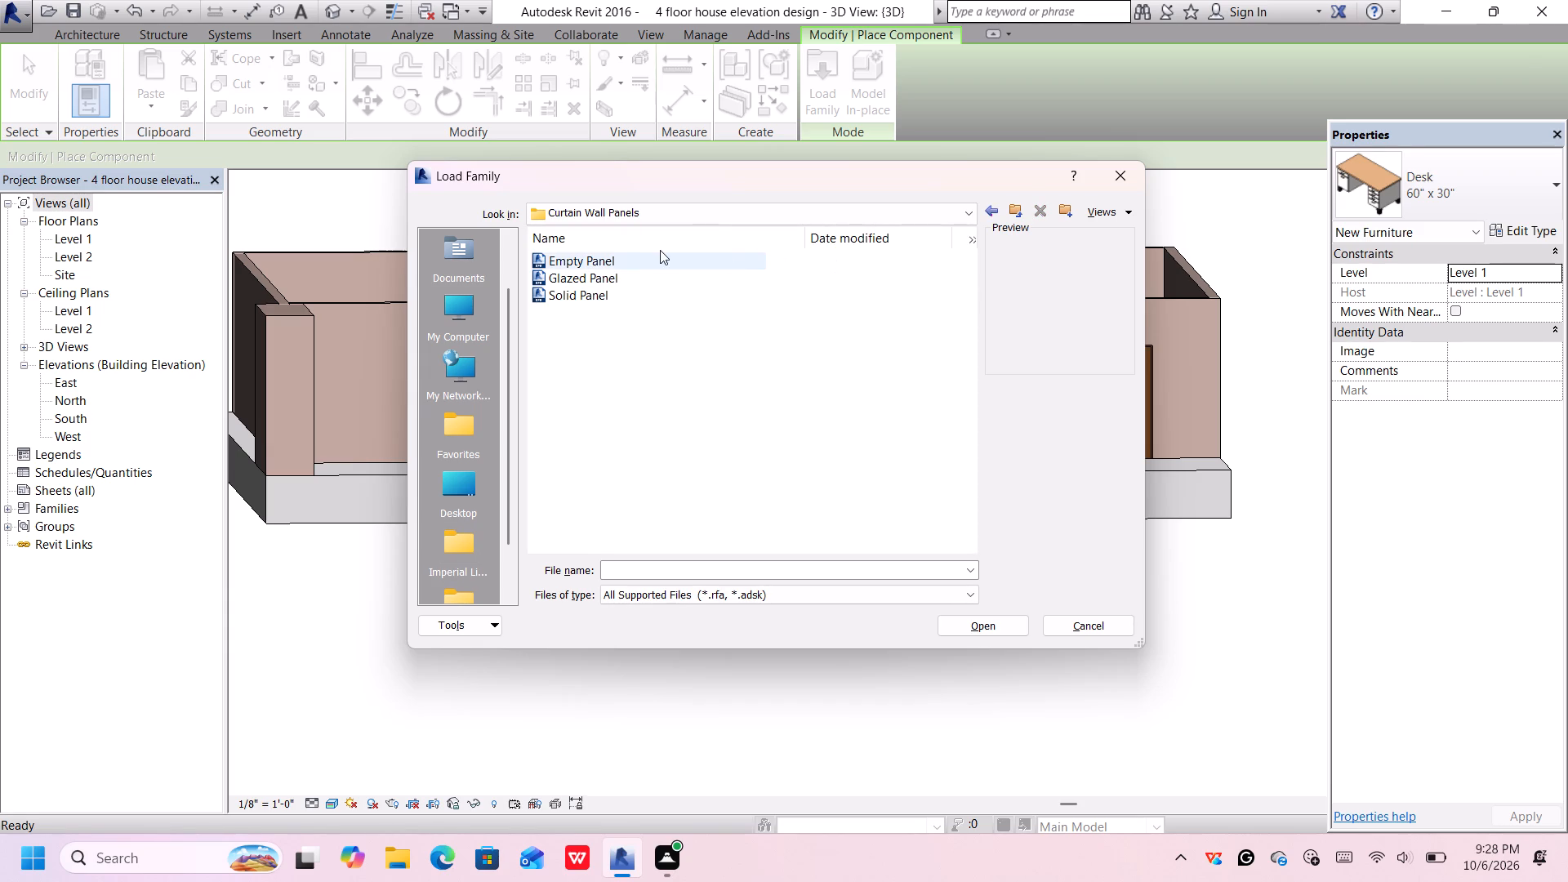
pyautogui.click(661, 255)
pyautogui.click(661, 274)
pyautogui.click(664, 287)
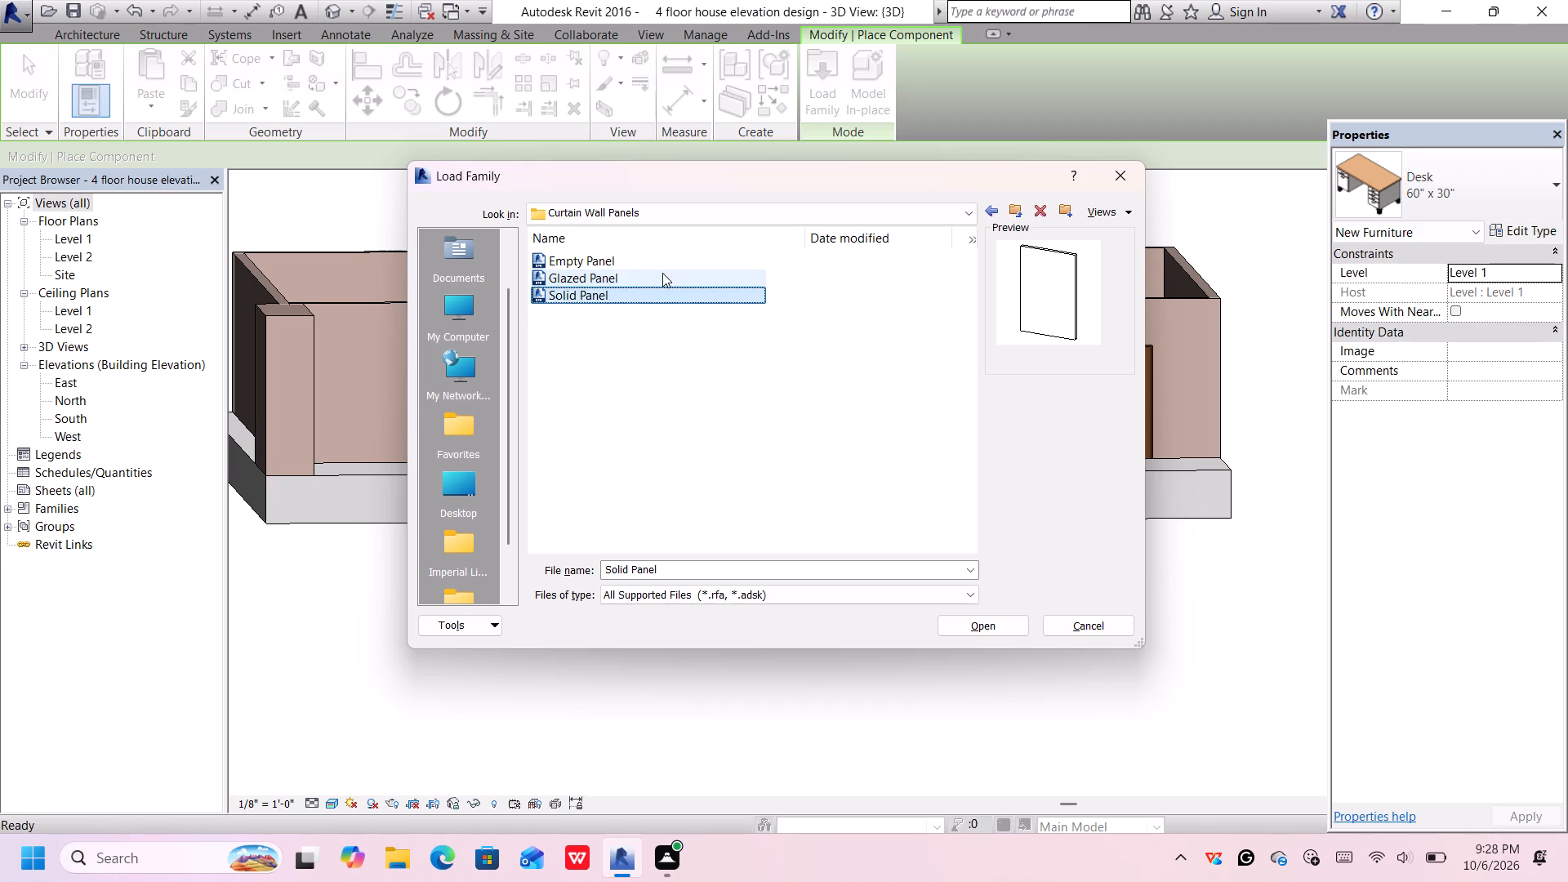
pyautogui.click(992, 214)
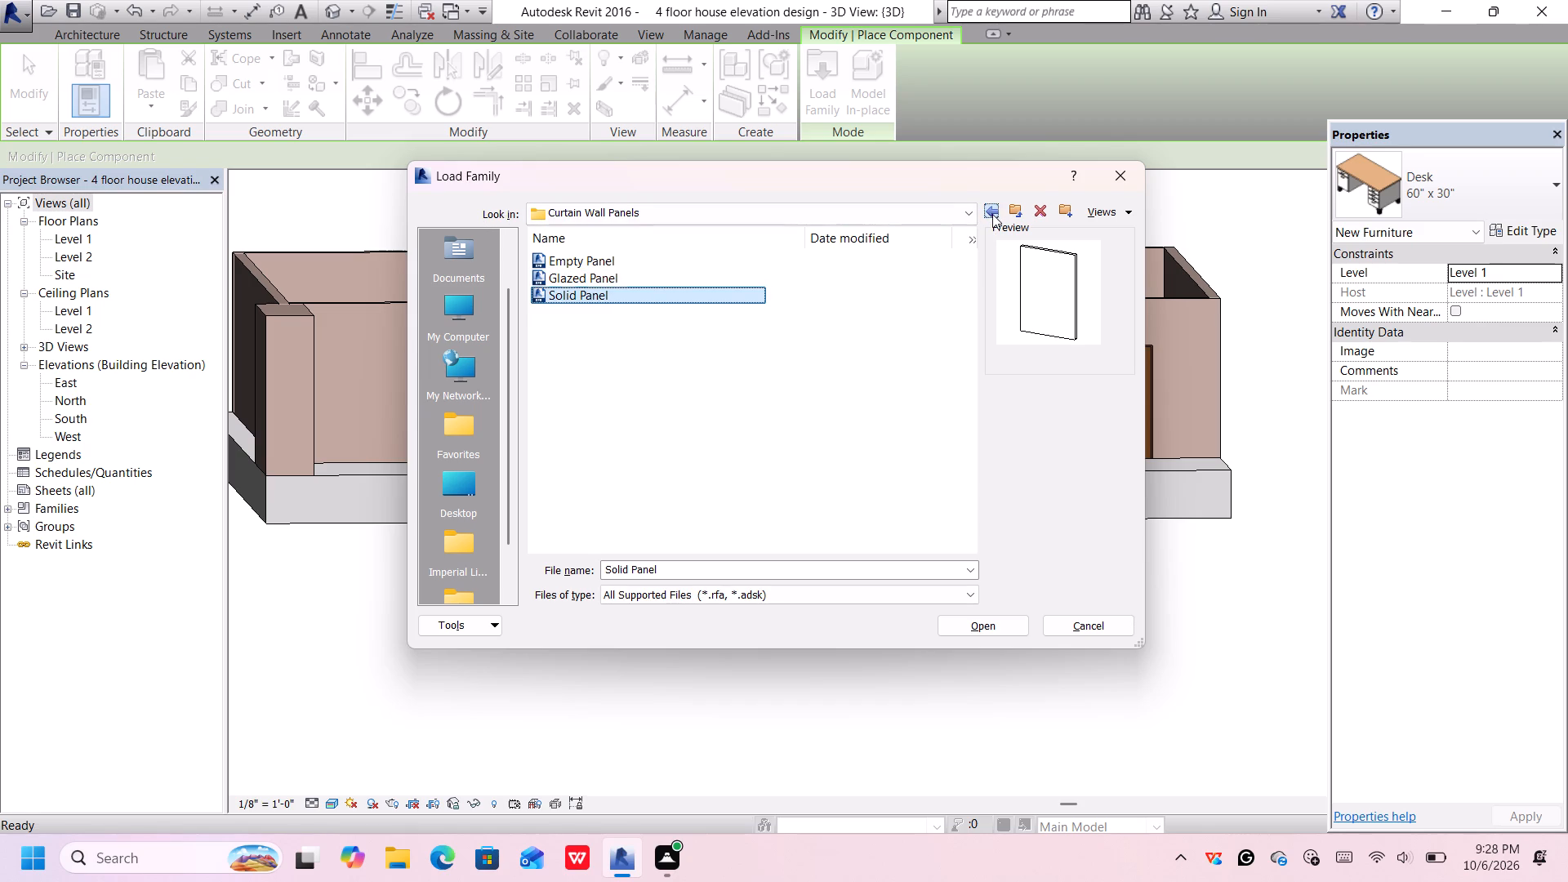
# Preview the families in the Furniture System library folder, from Cube Panel through the storage modules to Work Station Desktops.
pyautogui.scroll(-4, 593, 413)
pyautogui.scroll(2, 596, 408)
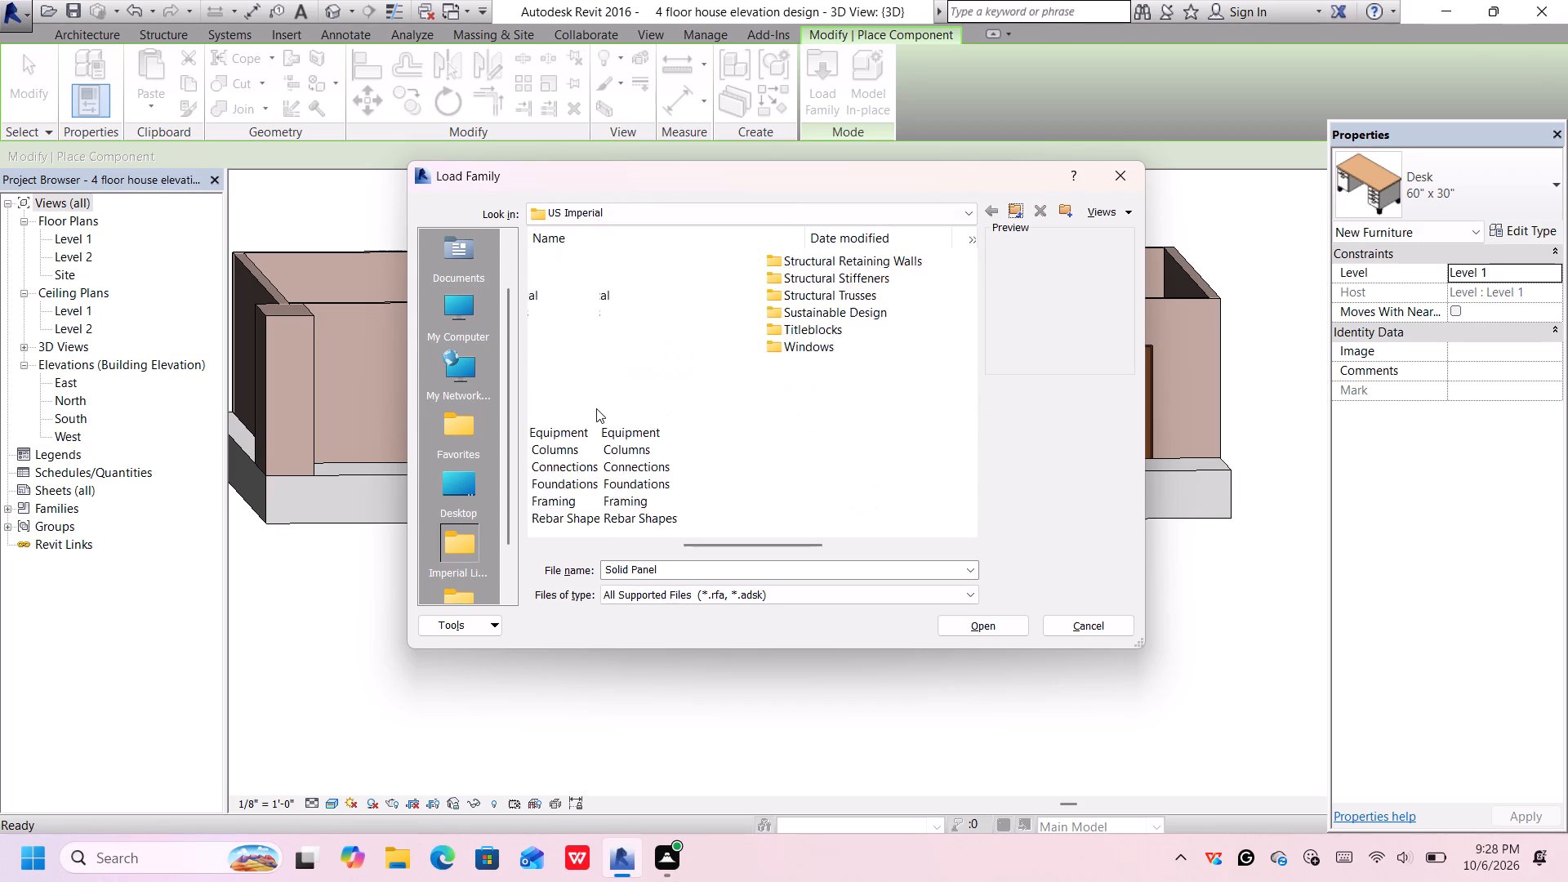
pyautogui.scroll(1, 596, 408)
pyautogui.scroll(-2, 597, 408)
pyautogui.scroll(2, 597, 408)
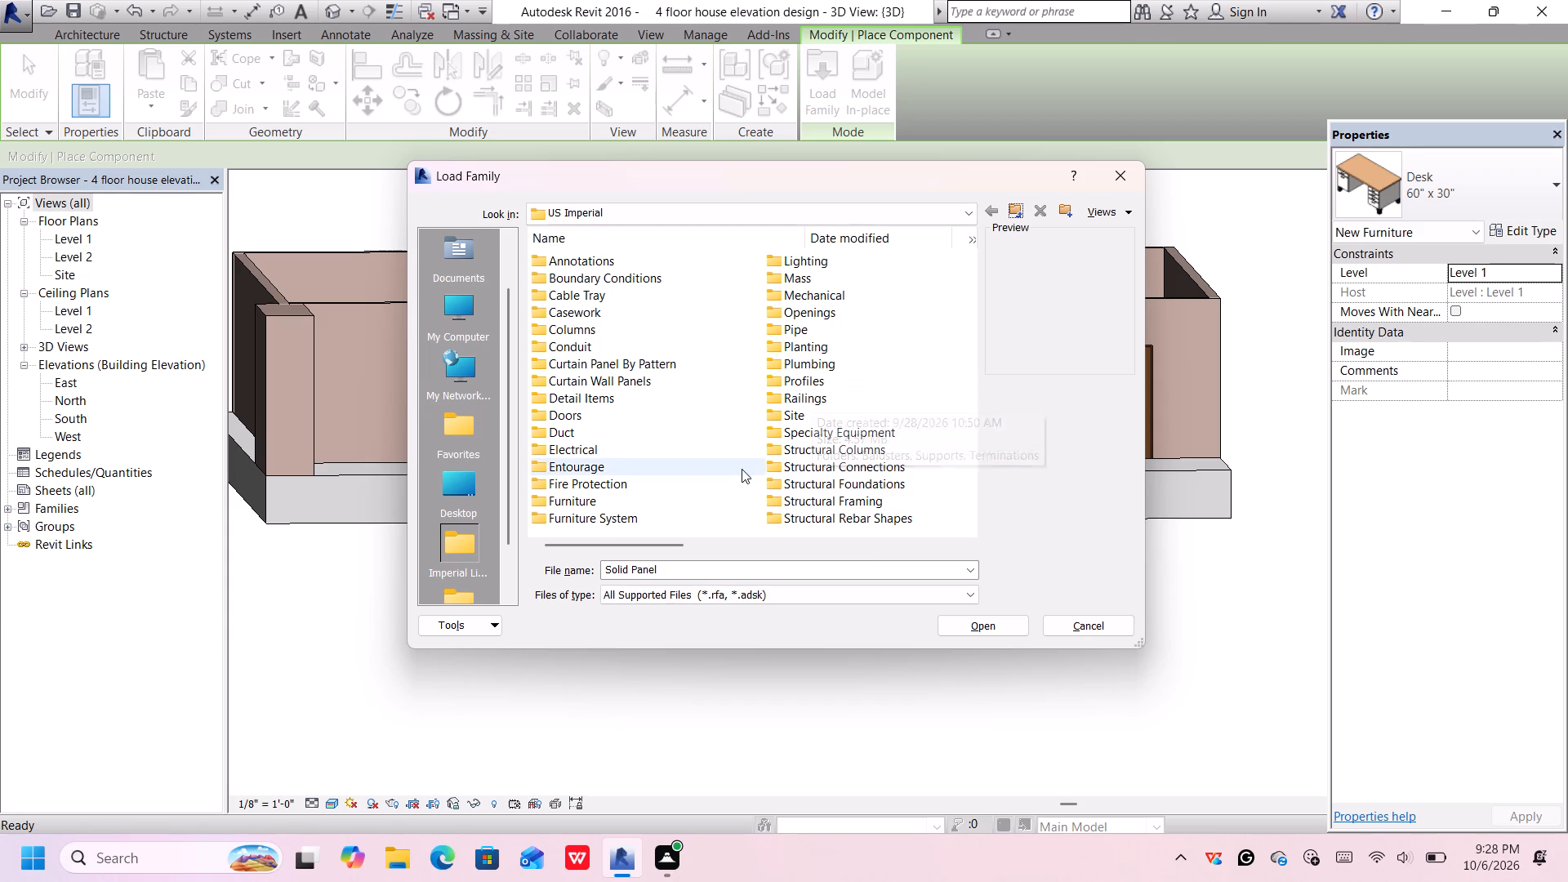
pyautogui.click(614, 522)
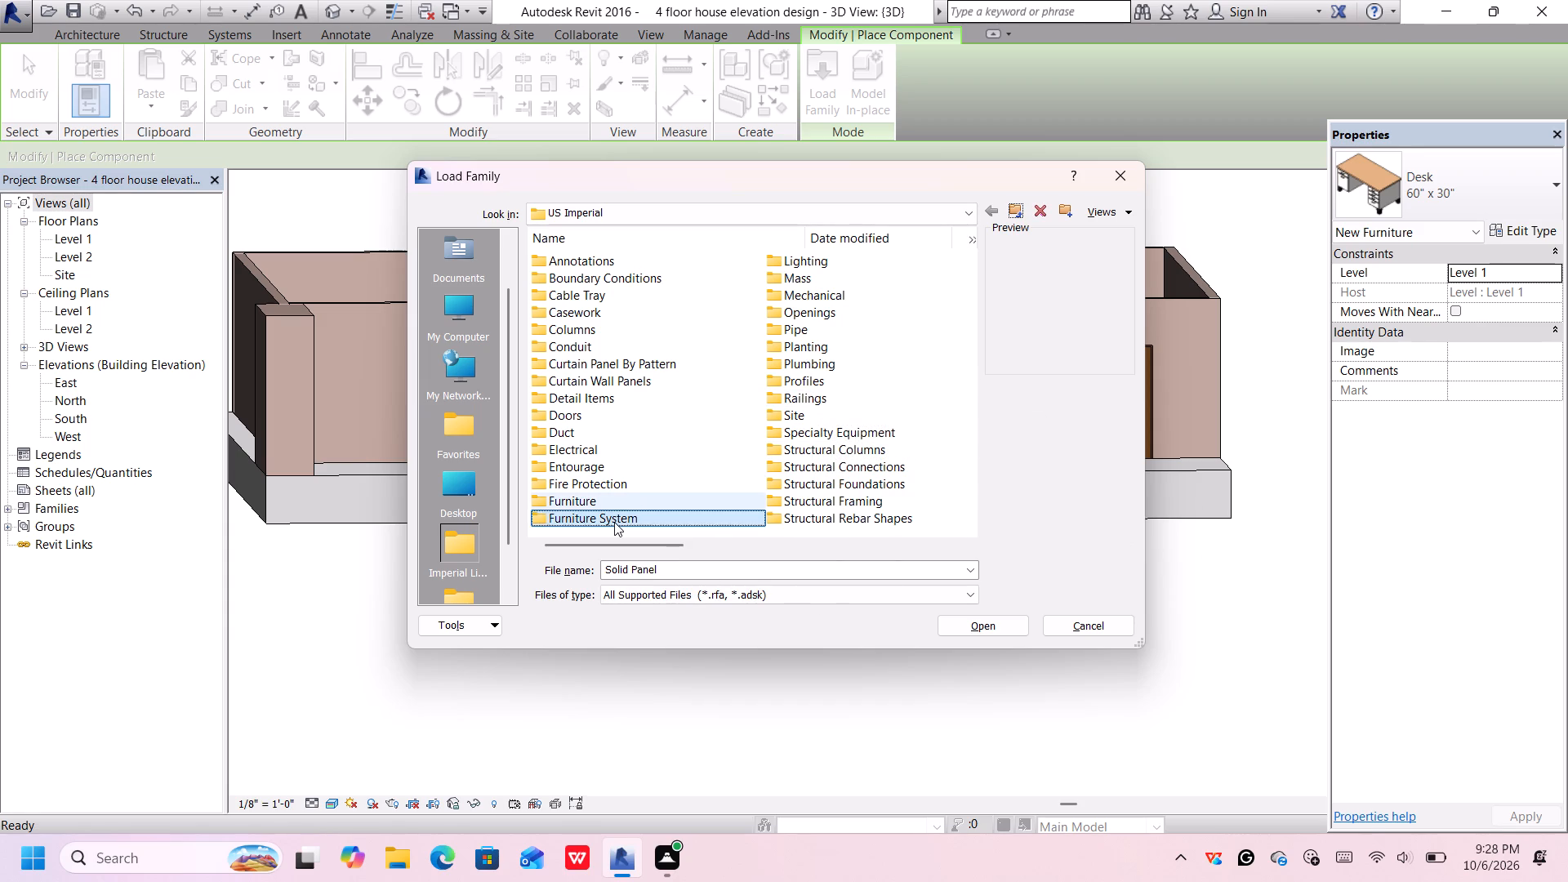
pyautogui.doubleClick(639, 514)
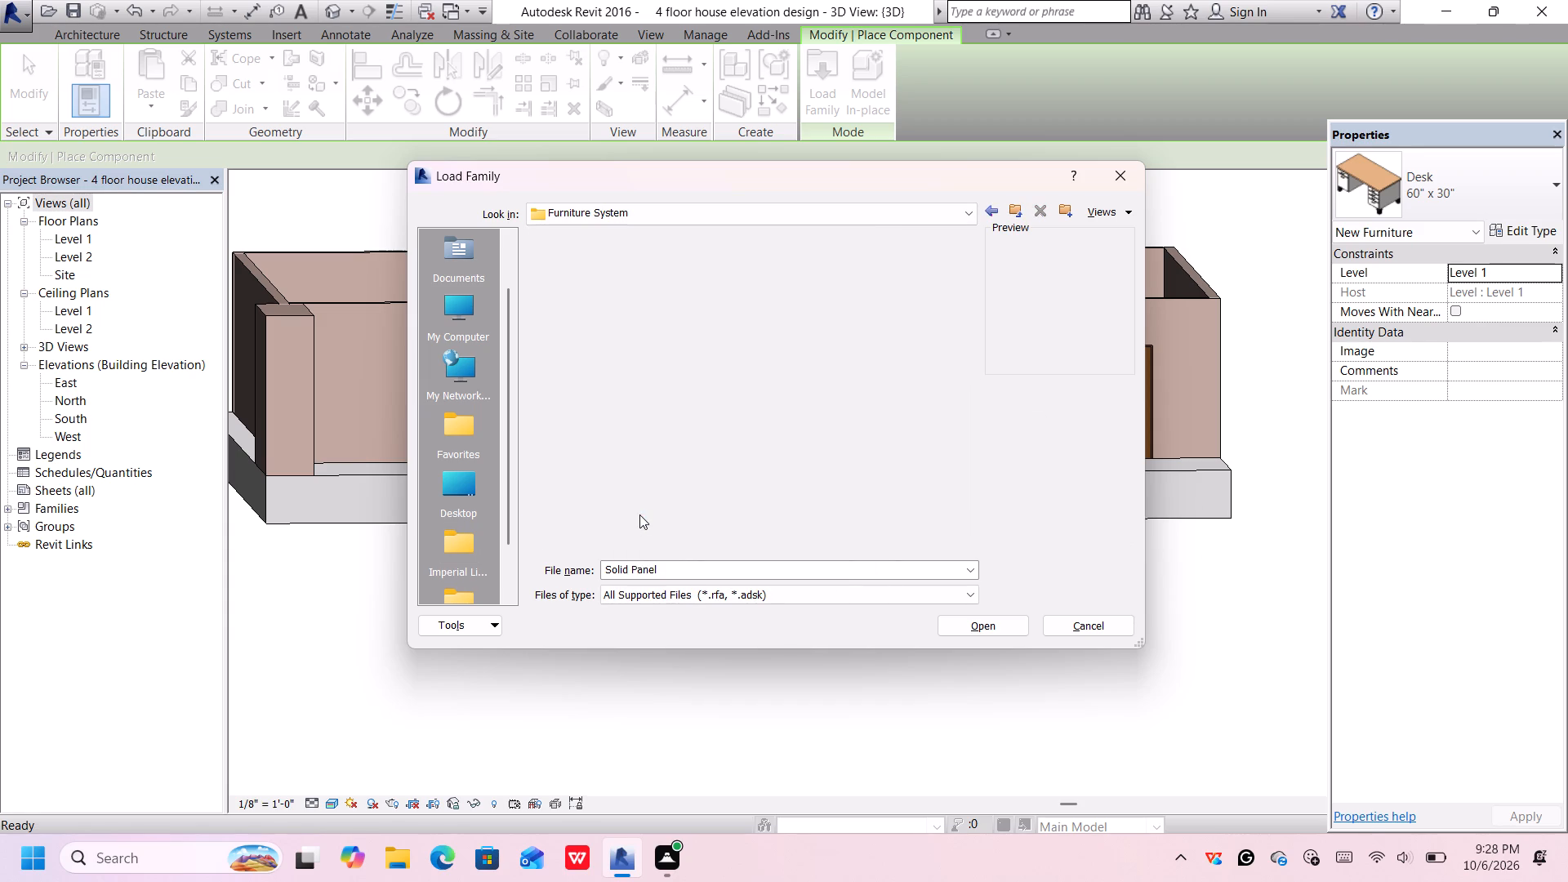
pyautogui.click(644, 265)
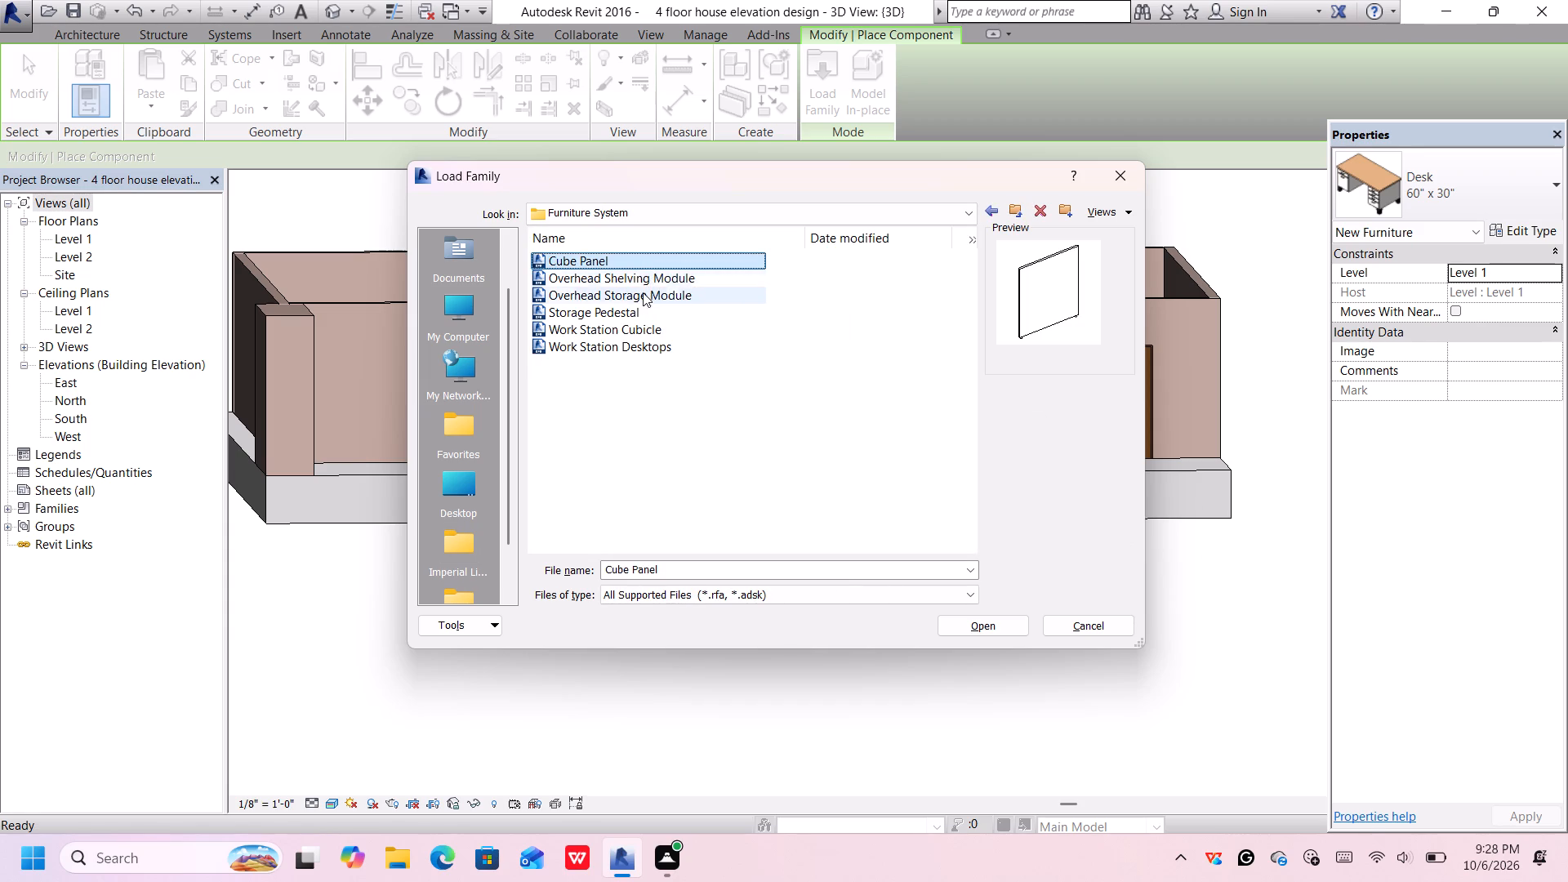
pyautogui.click(647, 272)
pyautogui.click(644, 292)
pyautogui.click(644, 308)
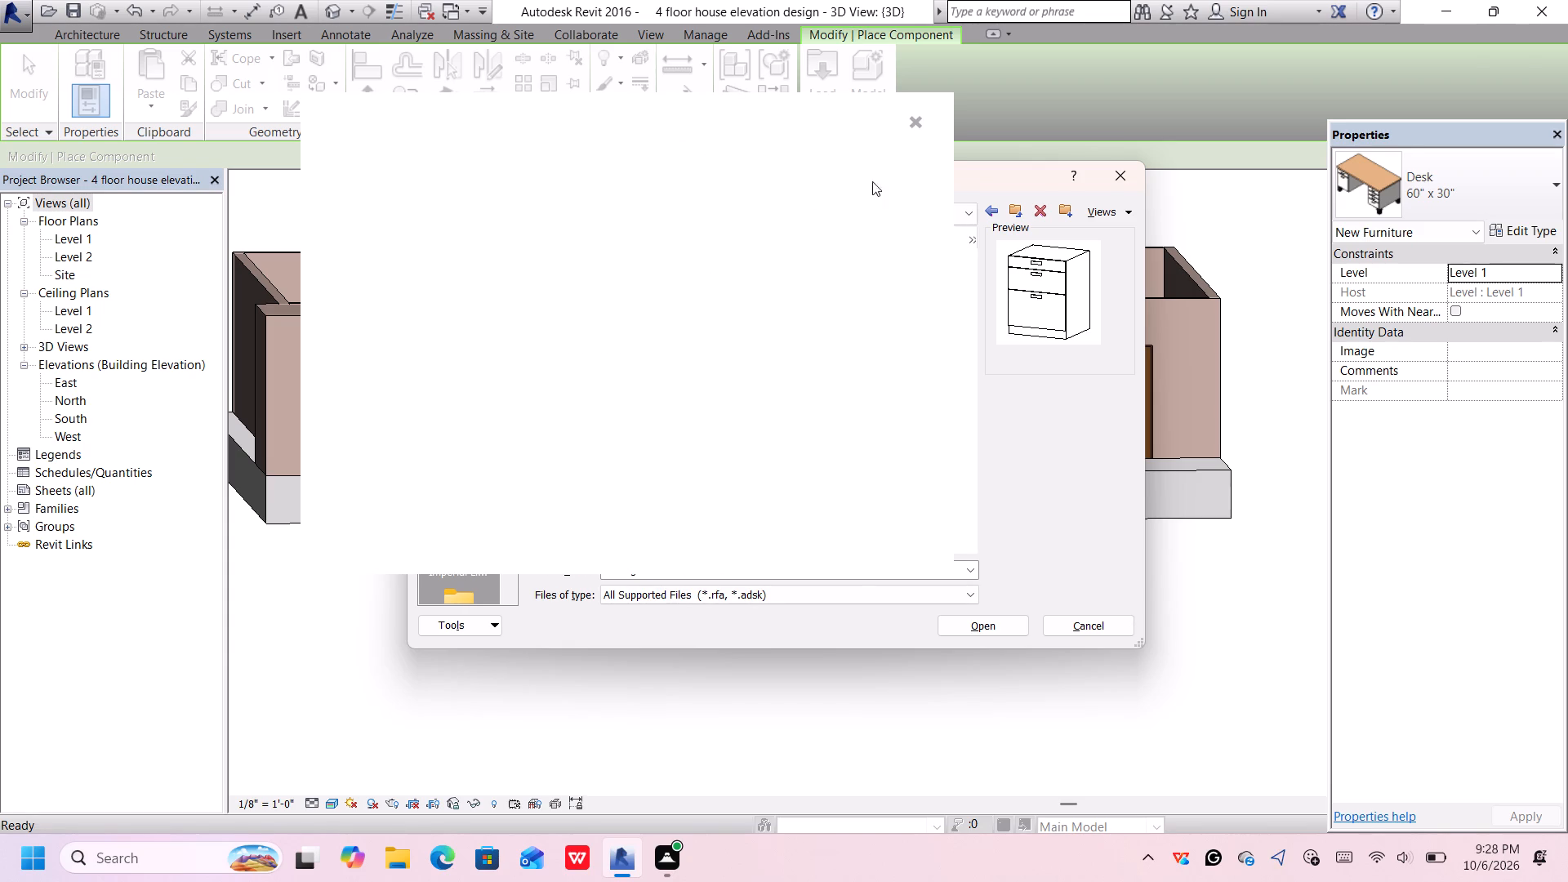
pyautogui.click(915, 126)
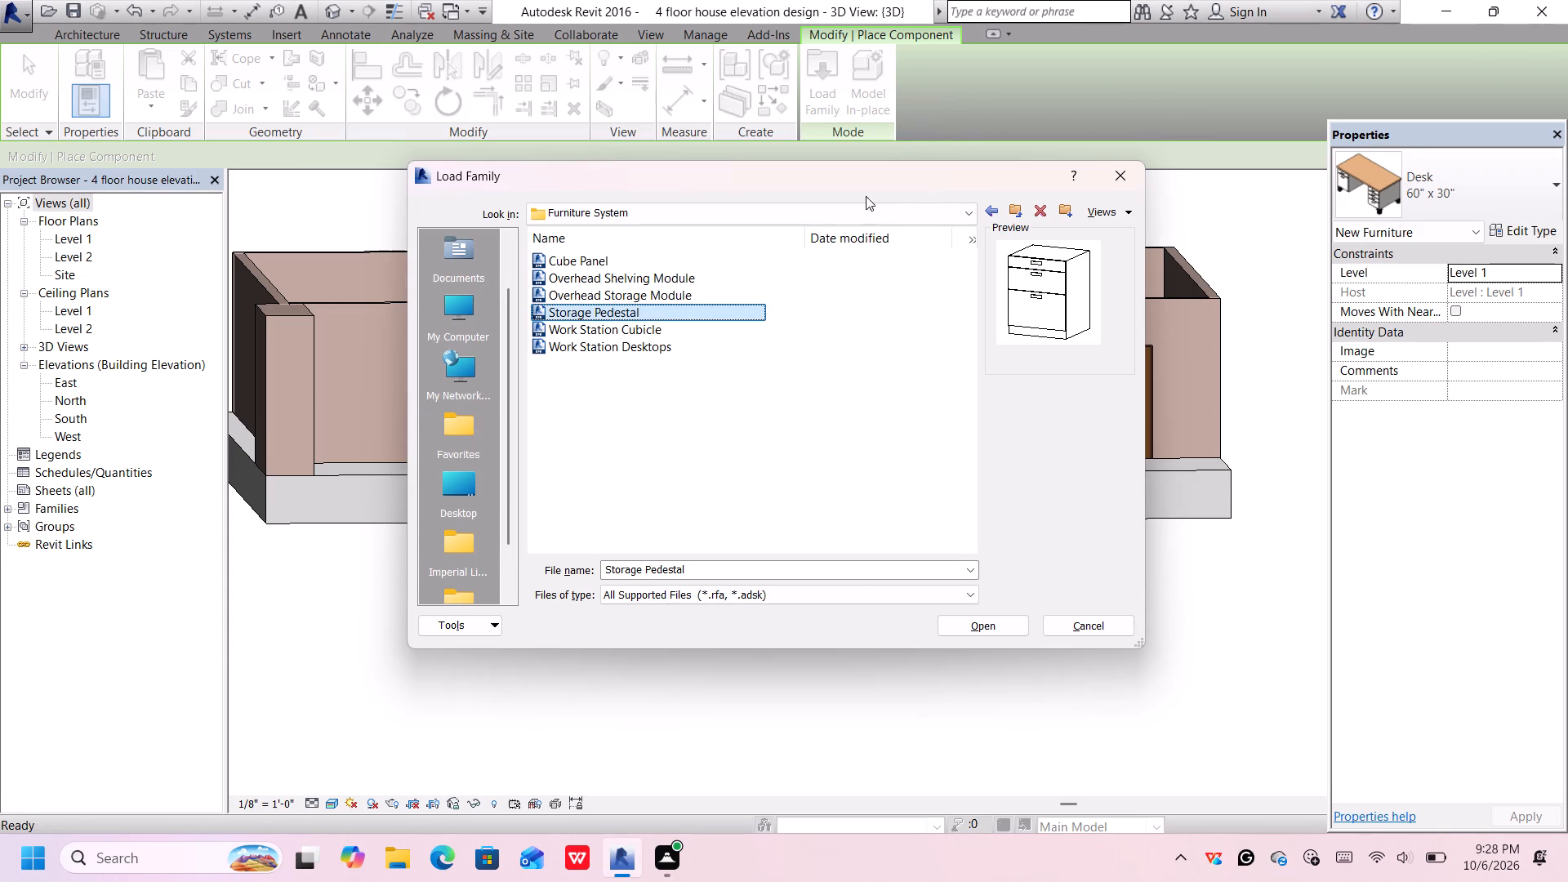
pyautogui.click(707, 296)
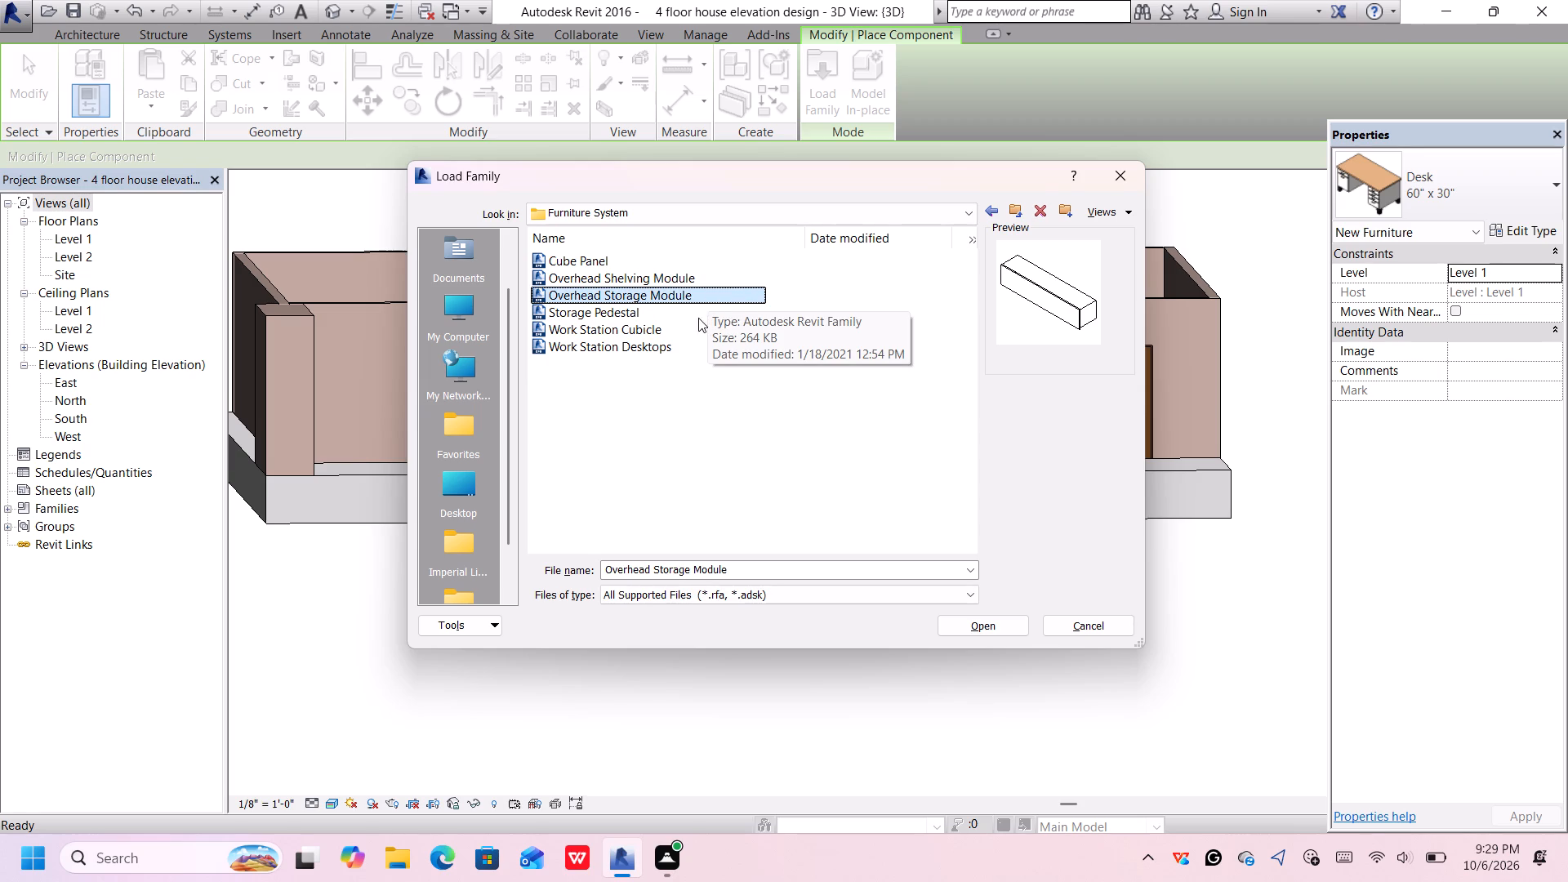
pyautogui.click(687, 315)
pyautogui.click(670, 328)
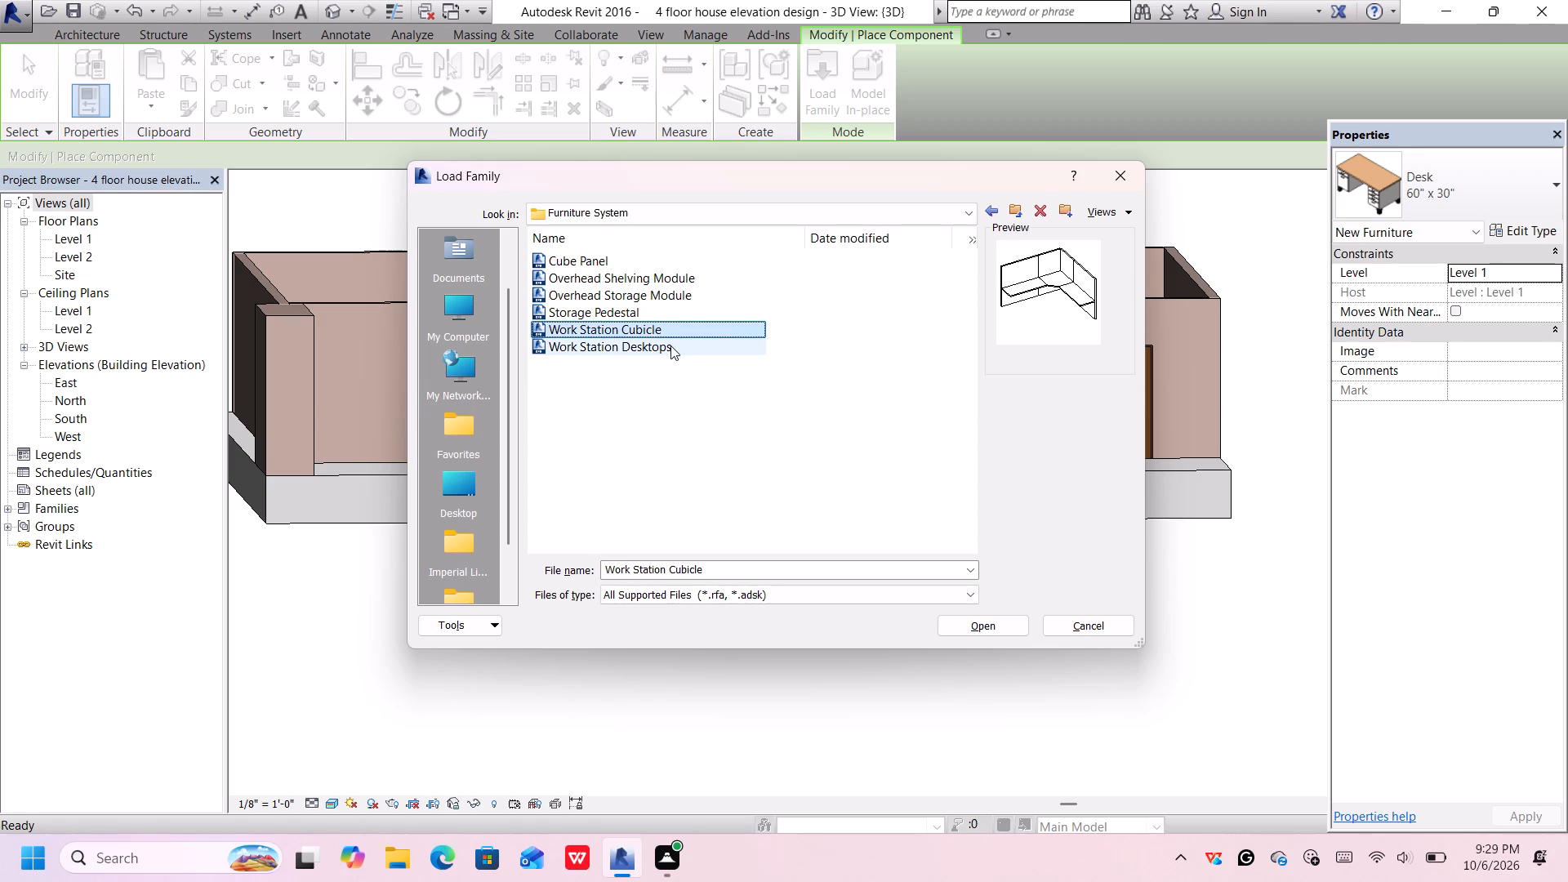
pyautogui.click(670, 345)
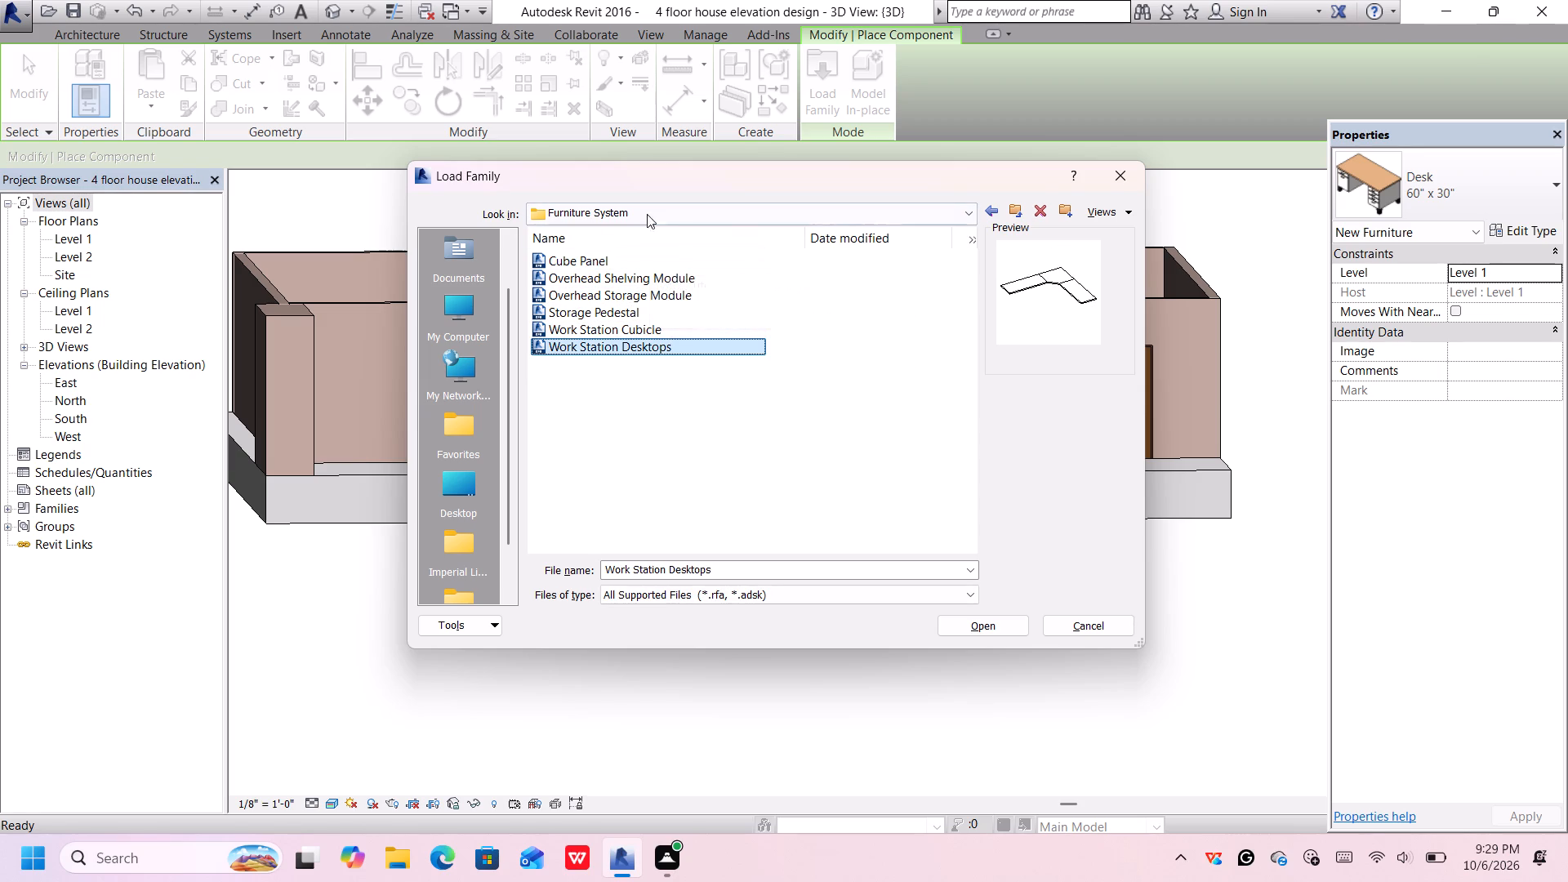
pyautogui.click(982, 207)
pyautogui.click(989, 210)
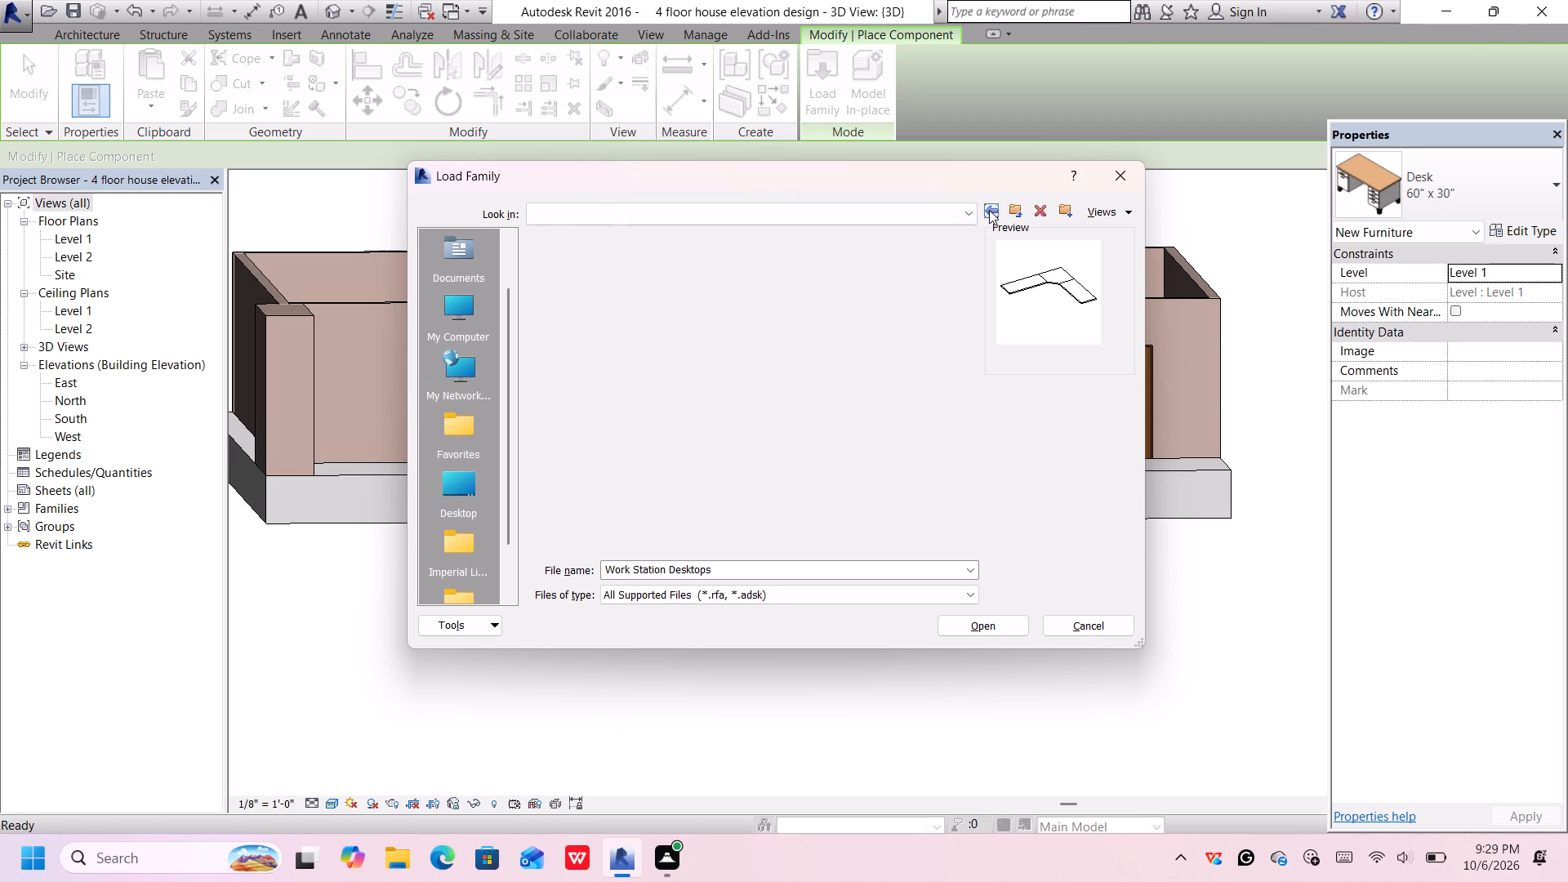
# Preview Alarm Pressure Switch, Duct Smoke Detector and Gas Detector in the Accessories folder of the Fire Protection library.
pyautogui.doubleClick(598, 502)
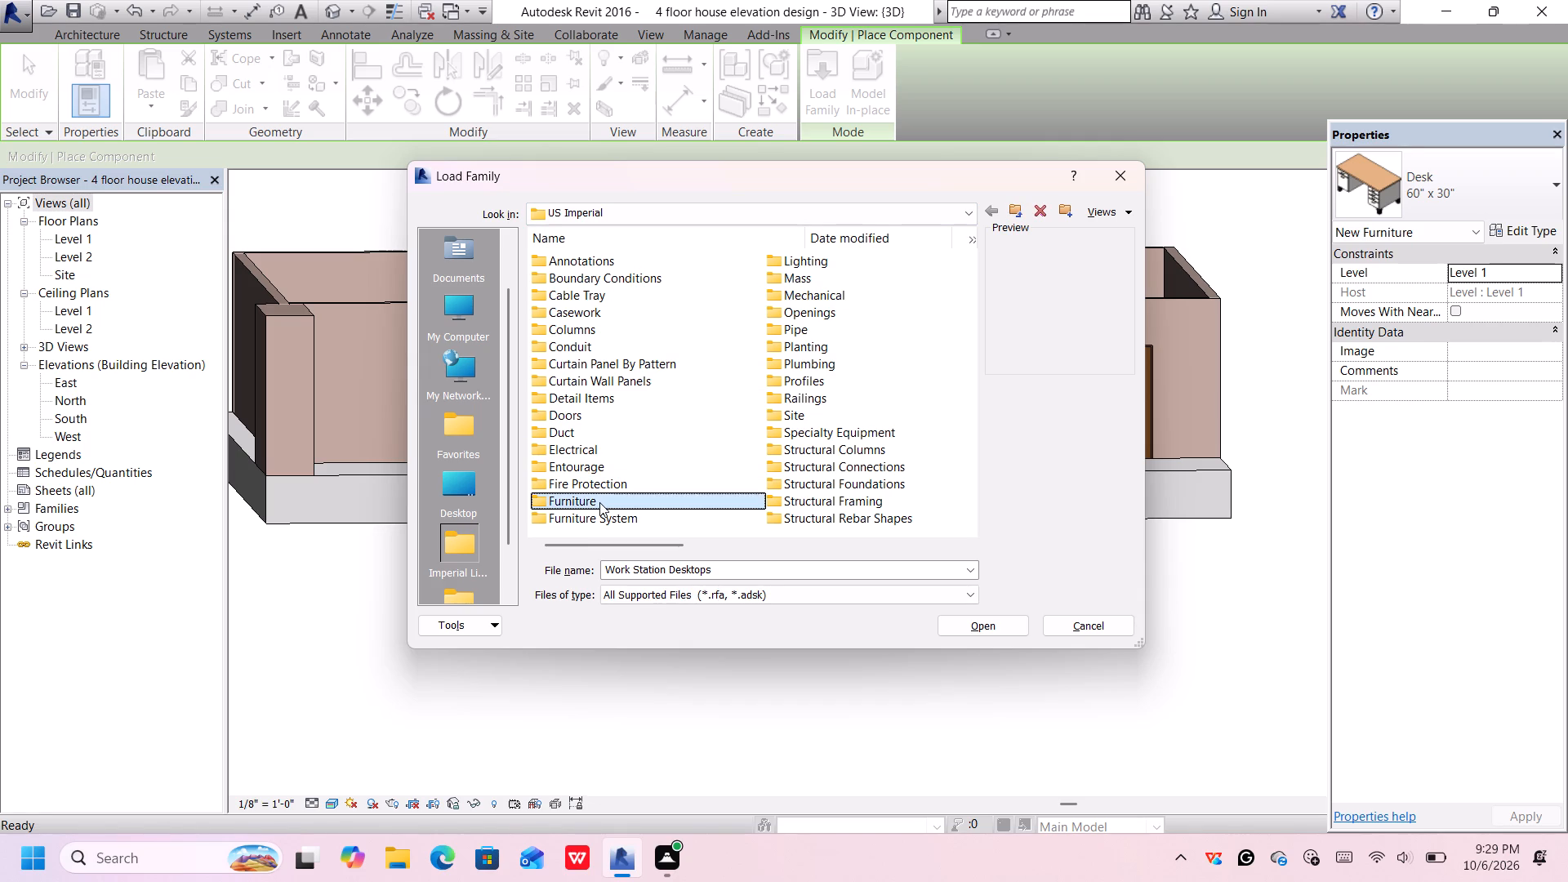
pyautogui.click(657, 479)
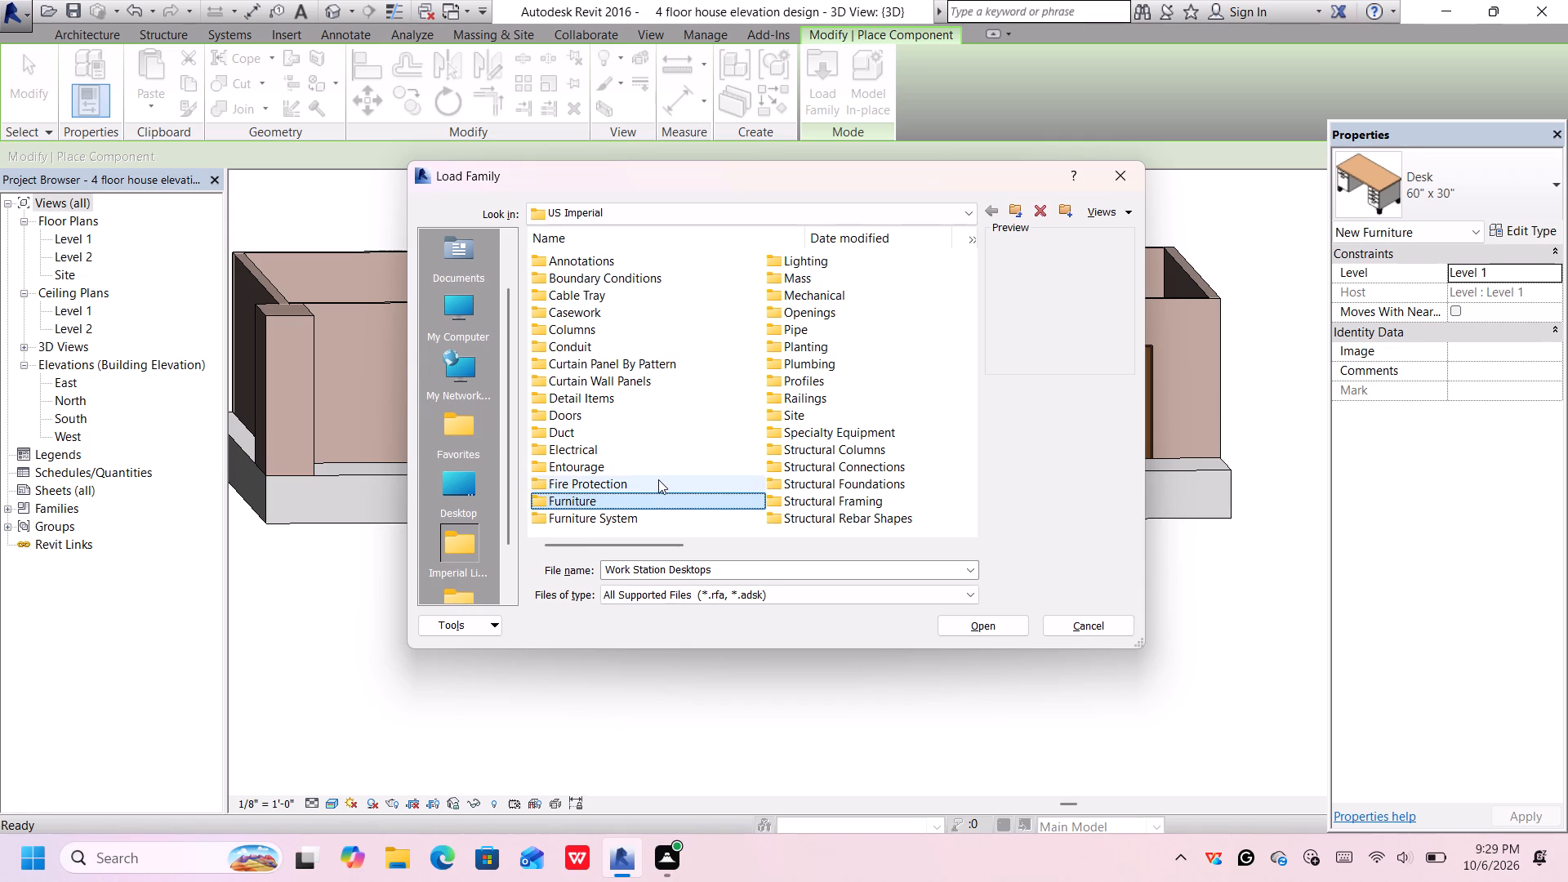
pyautogui.doubleClick(658, 479)
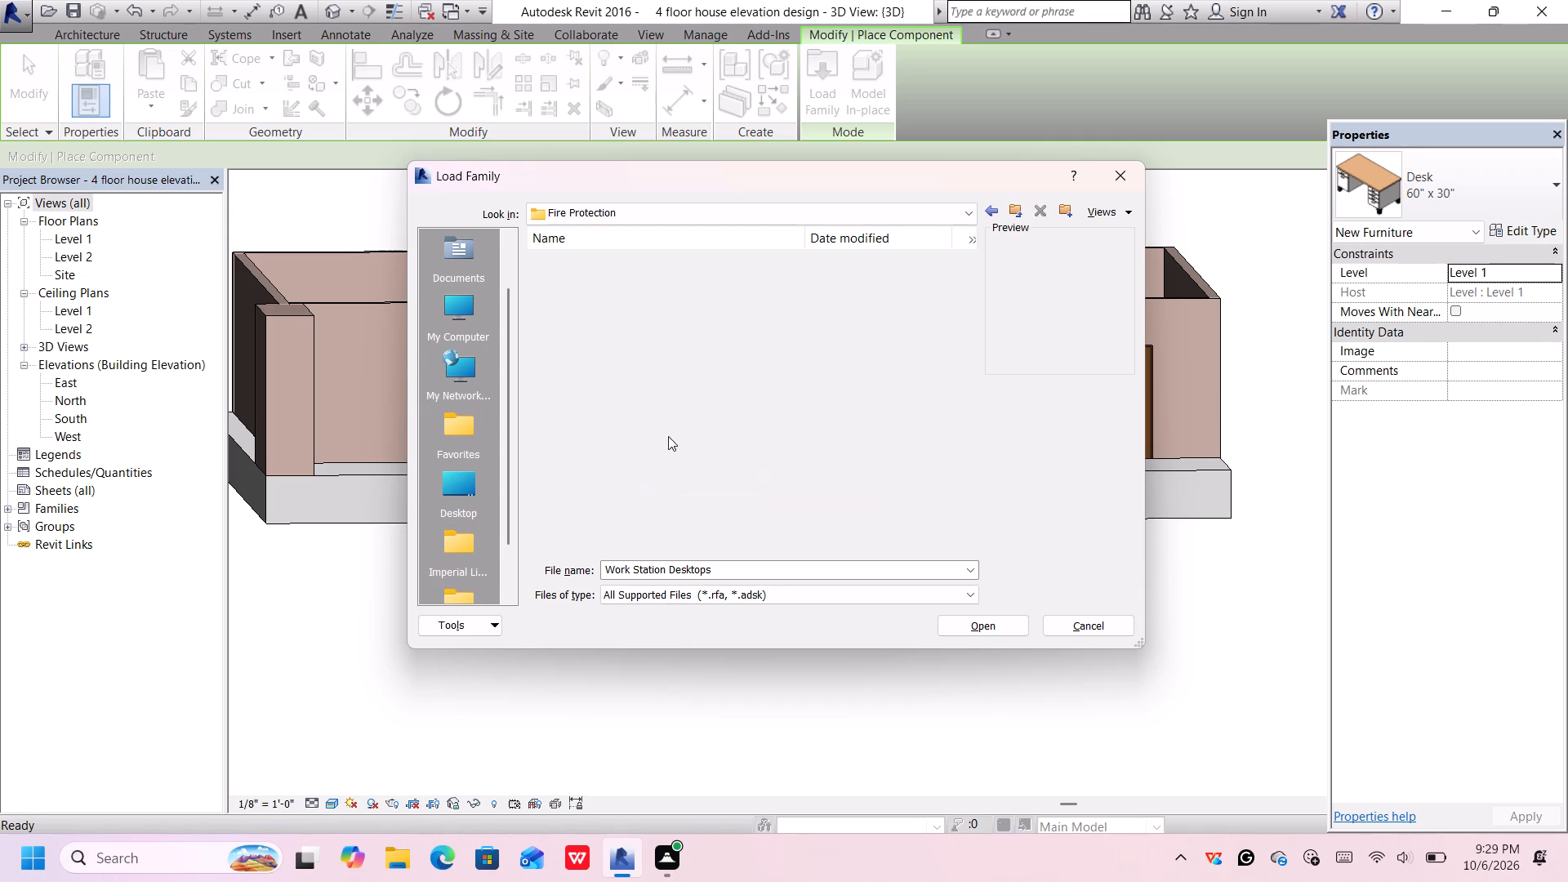
pyautogui.doubleClick(678, 257)
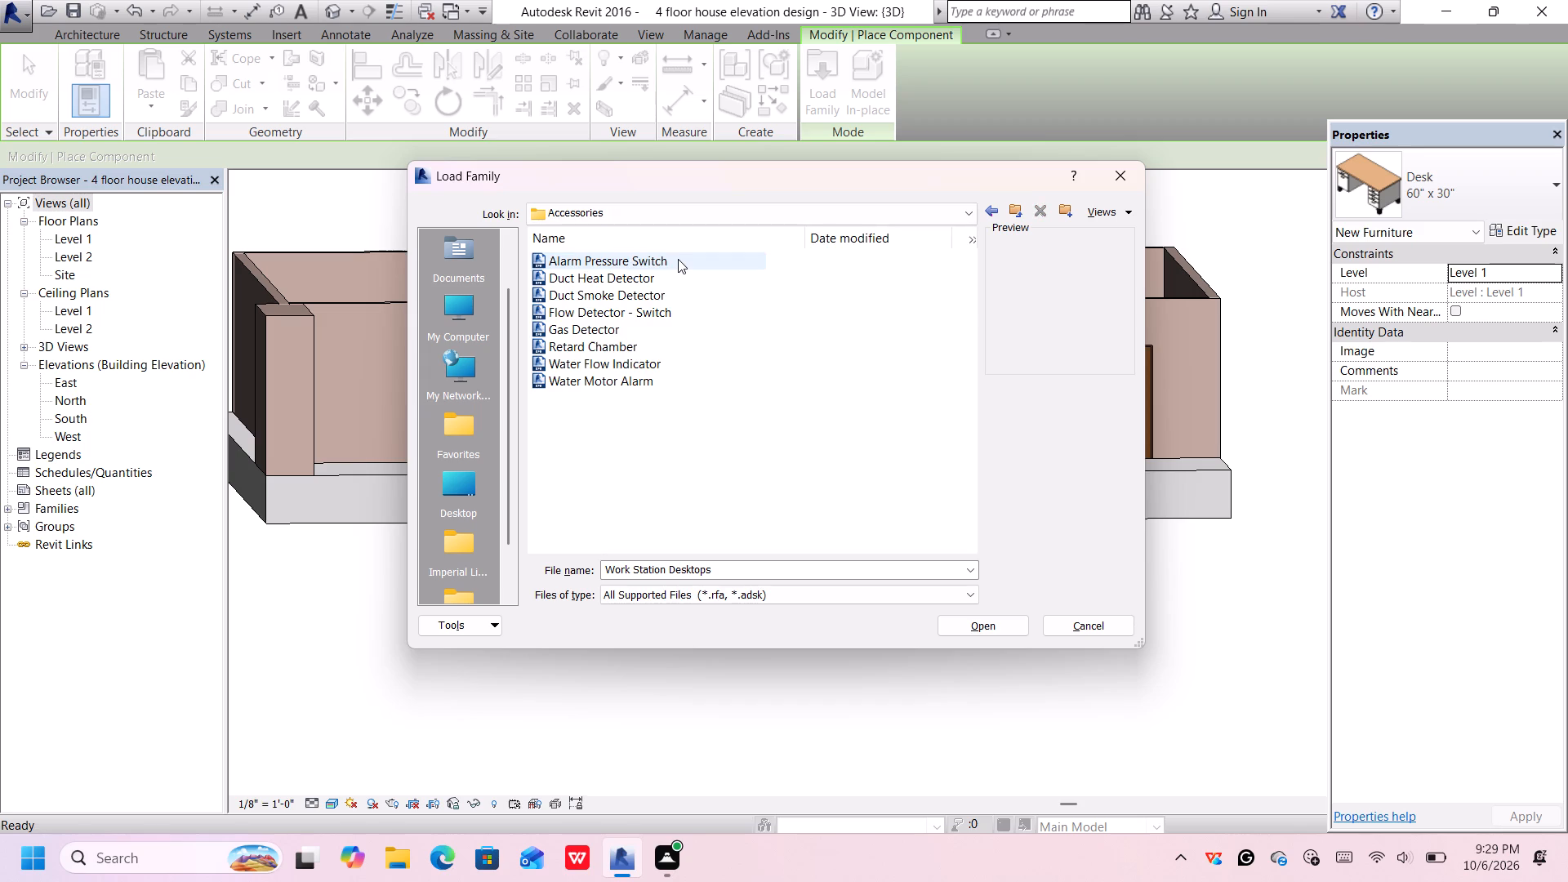
pyautogui.click(678, 259)
pyautogui.click(684, 287)
pyautogui.click(693, 327)
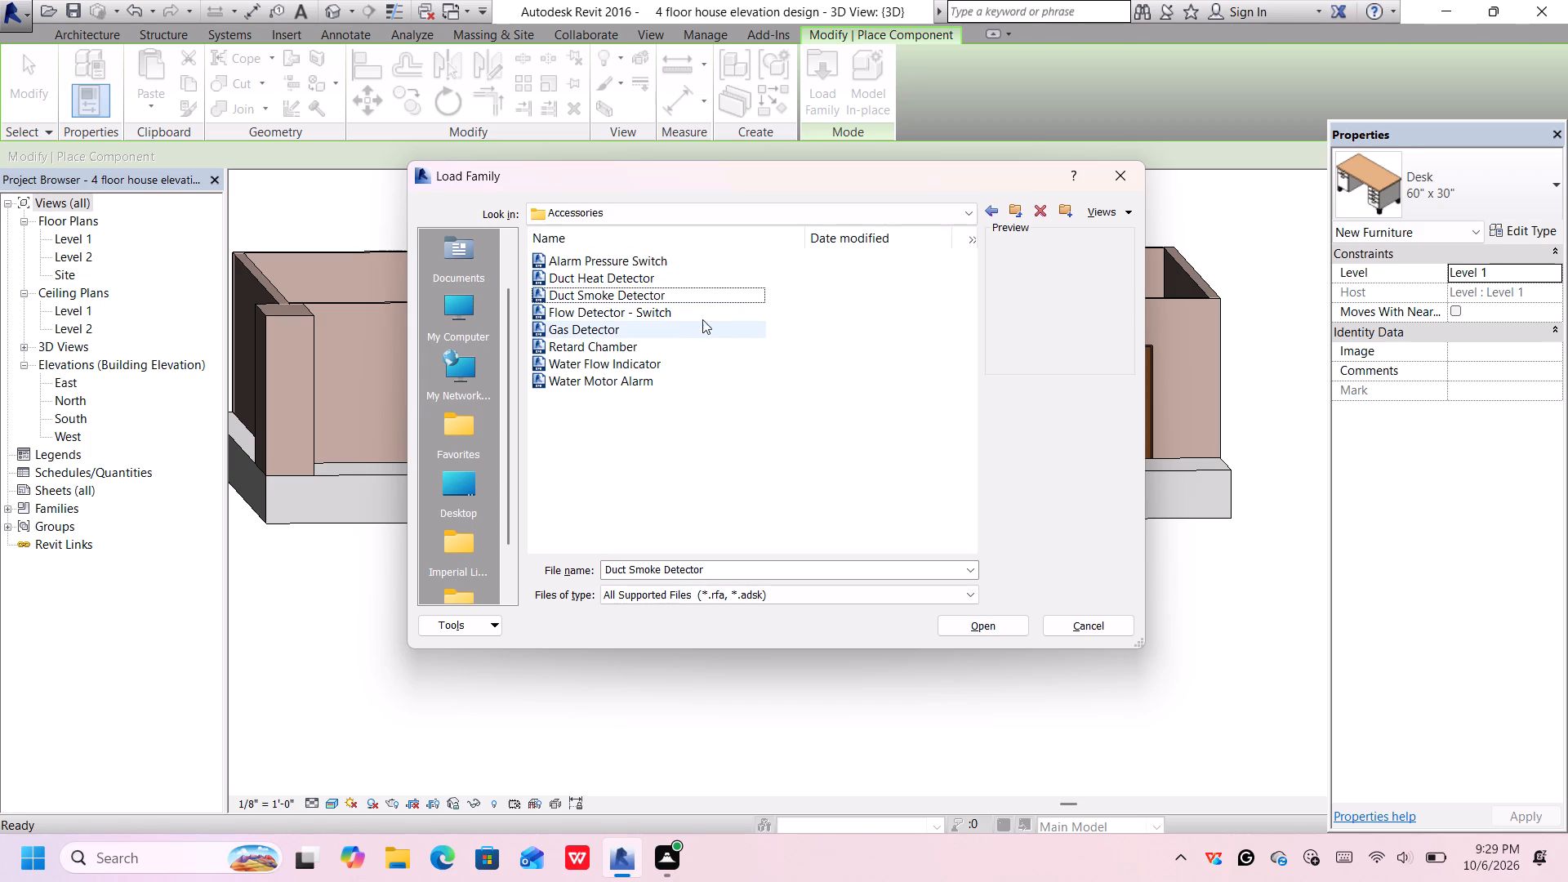
pyautogui.click(987, 211)
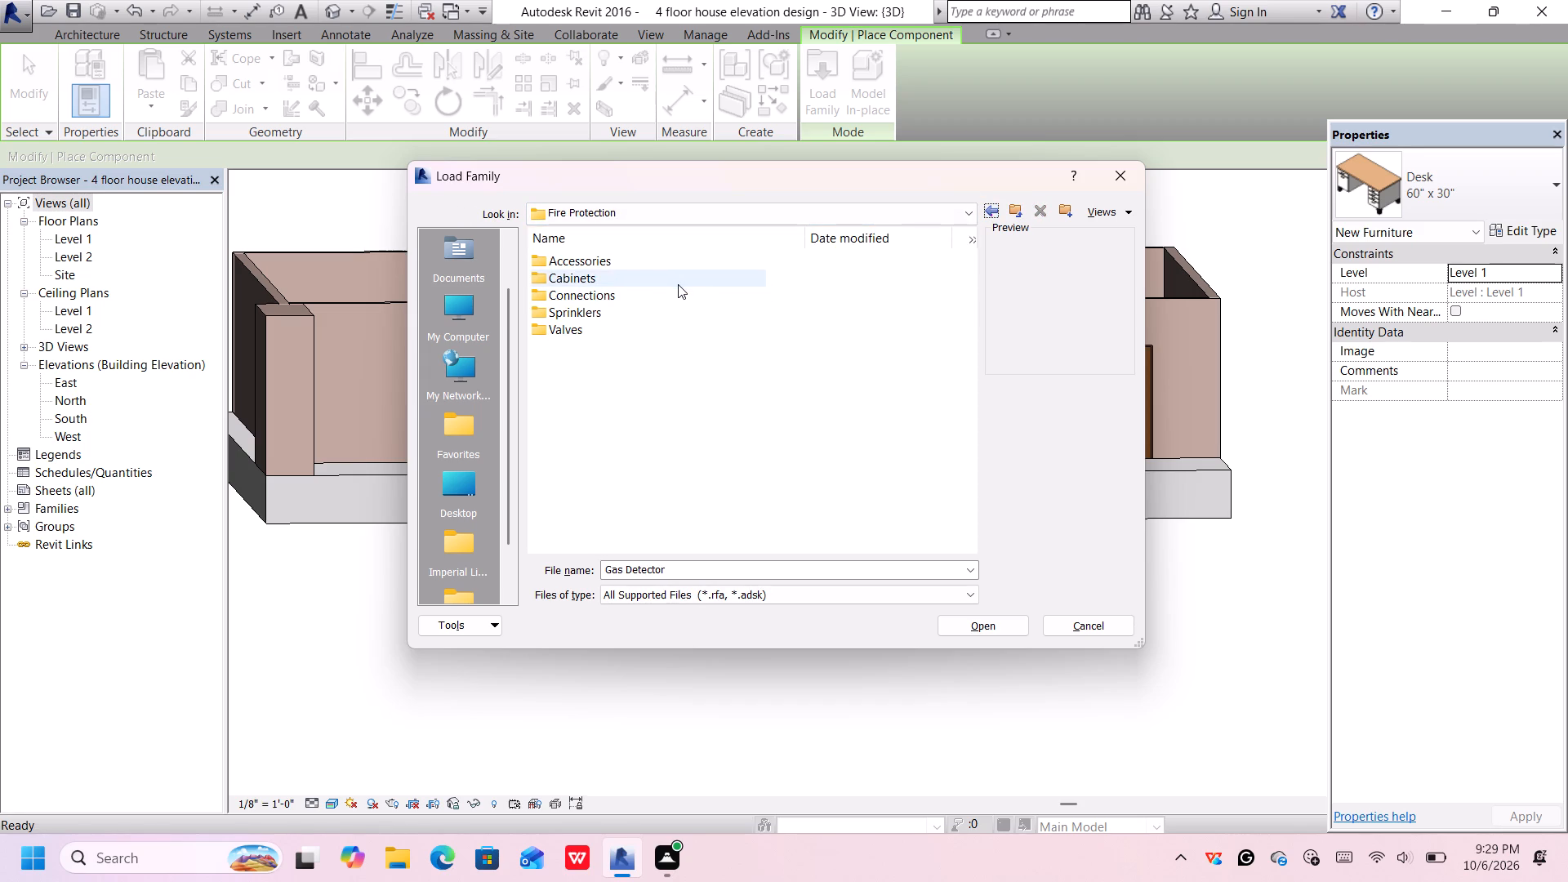
# Preview the Hose Rack and Hose Reel Cabinet families in the Cabinets folder of the Fire Protection library.
pyautogui.click(678, 284)
pyautogui.doubleClick(678, 284)
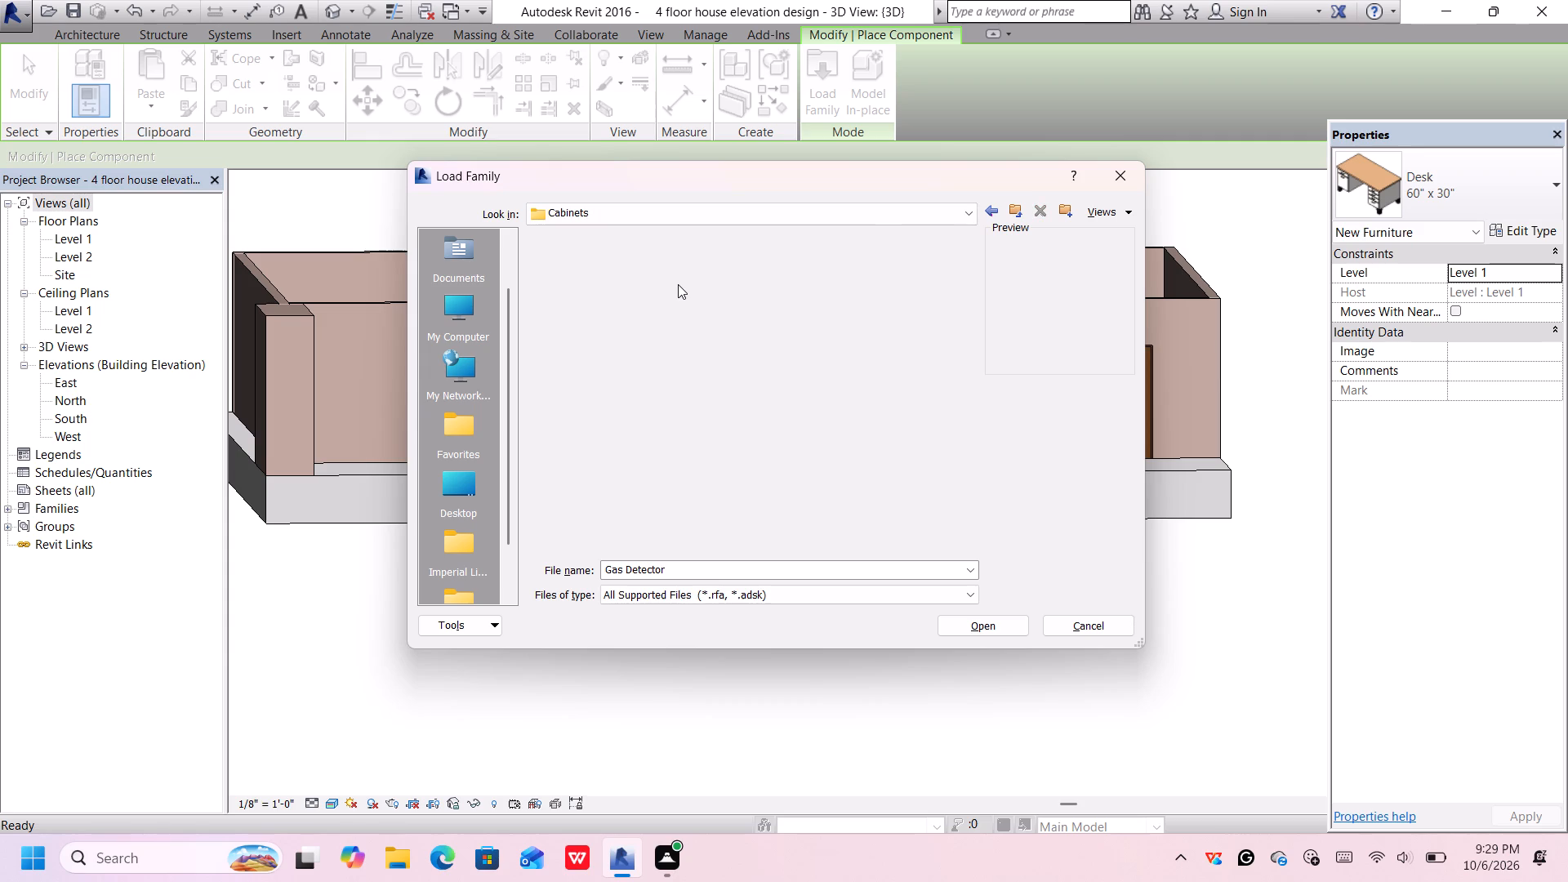
pyautogui.click(678, 261)
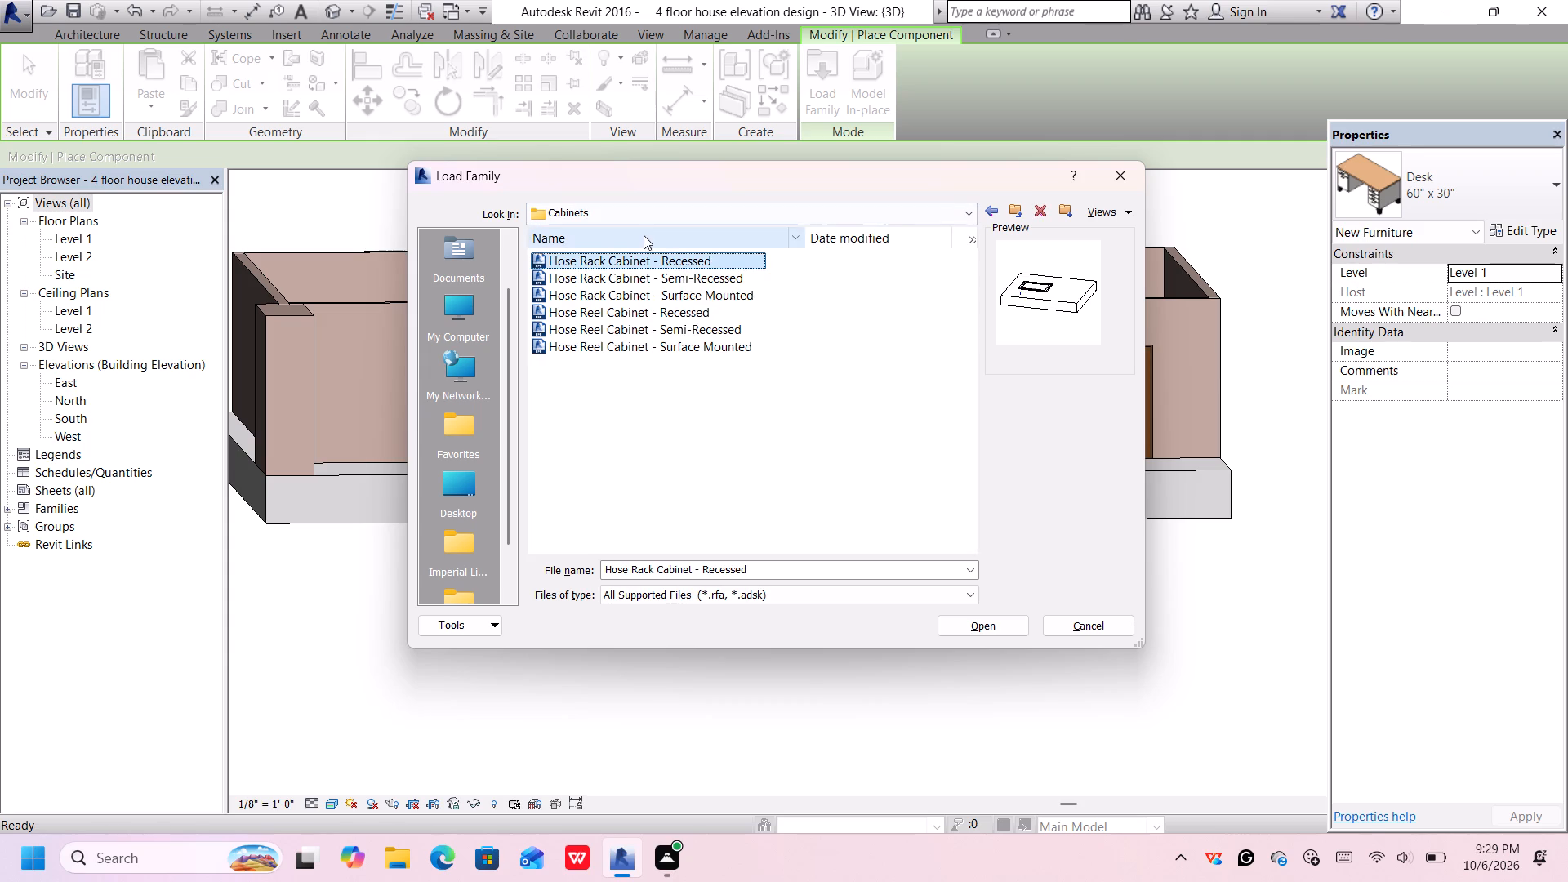
pyautogui.click(639, 257)
pyautogui.click(645, 289)
pyautogui.click(650, 323)
pyautogui.click(657, 350)
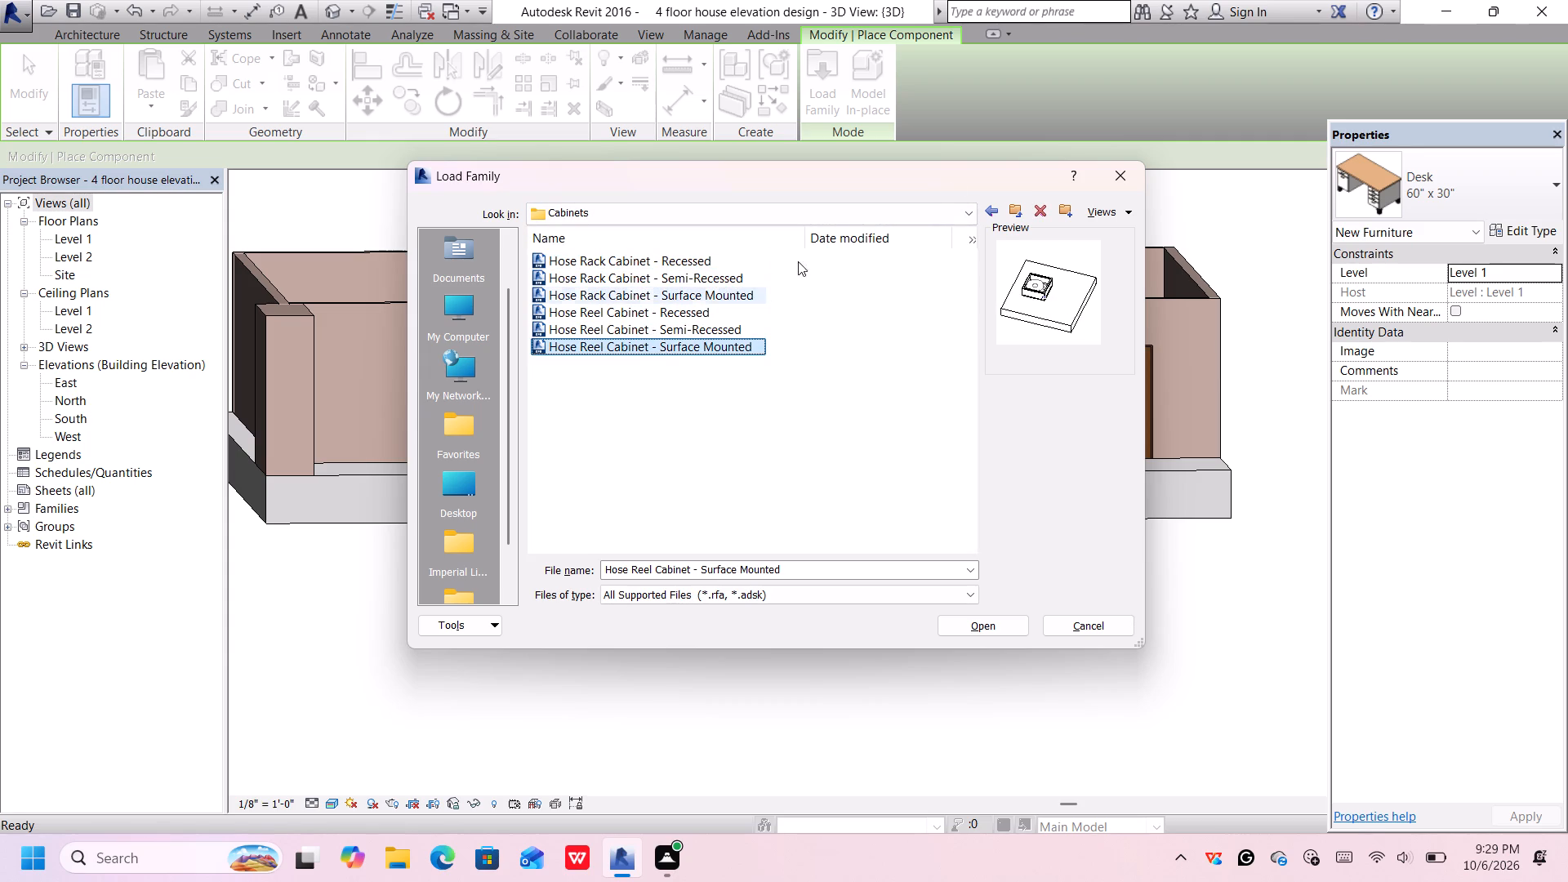
# Preview fire department connection families, including Inlet Connection - 2 Way - Body and 3 Way - Body, in the Fire Protection library's Connections folder.
pyautogui.click(998, 208)
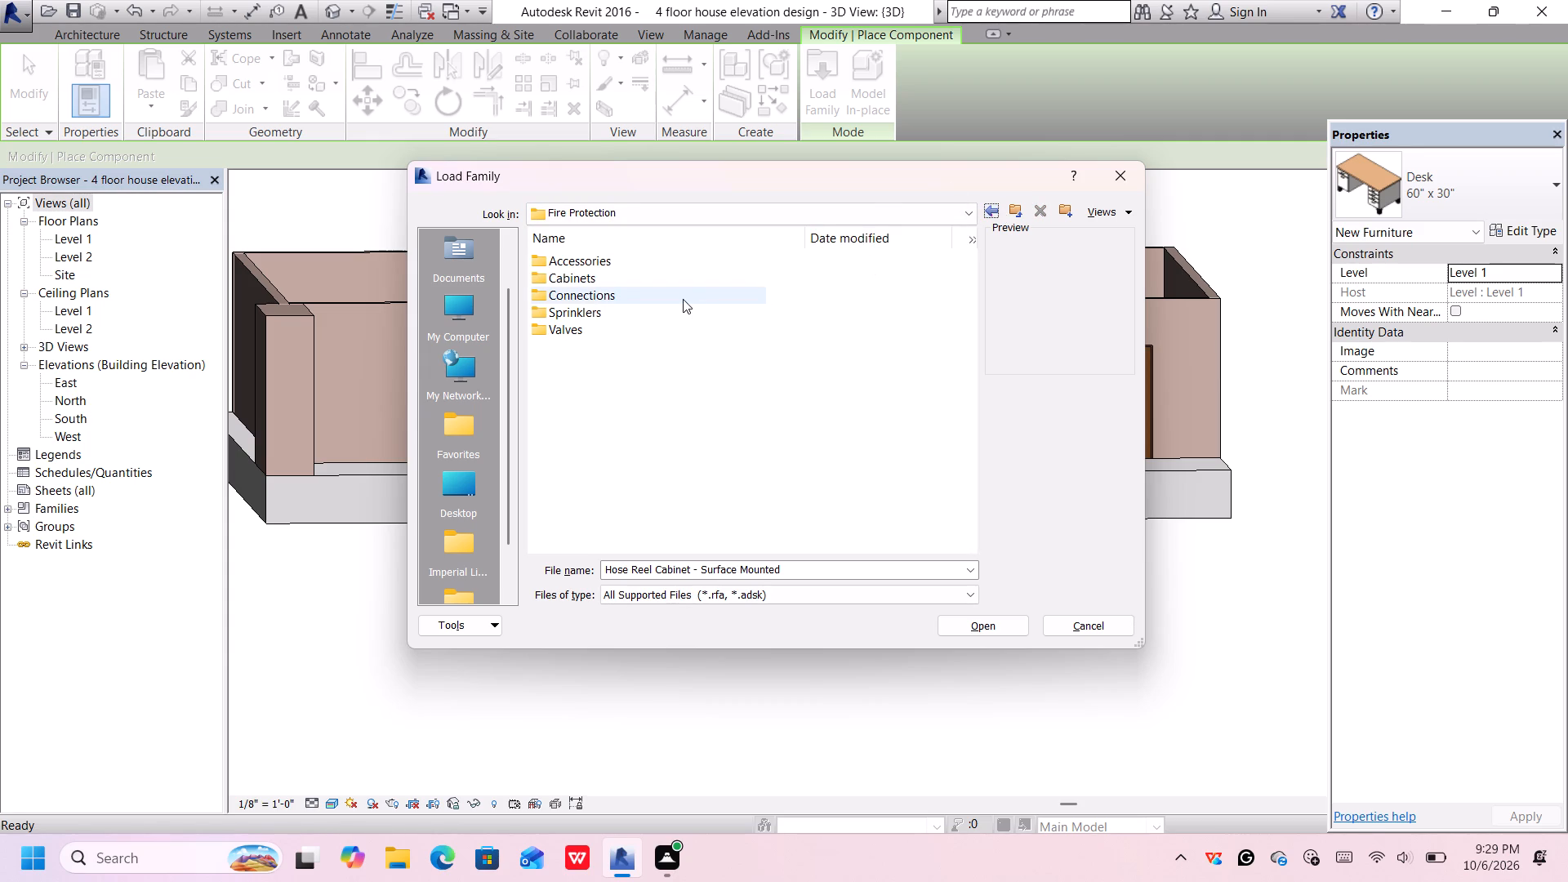
pyautogui.doubleClick(683, 293)
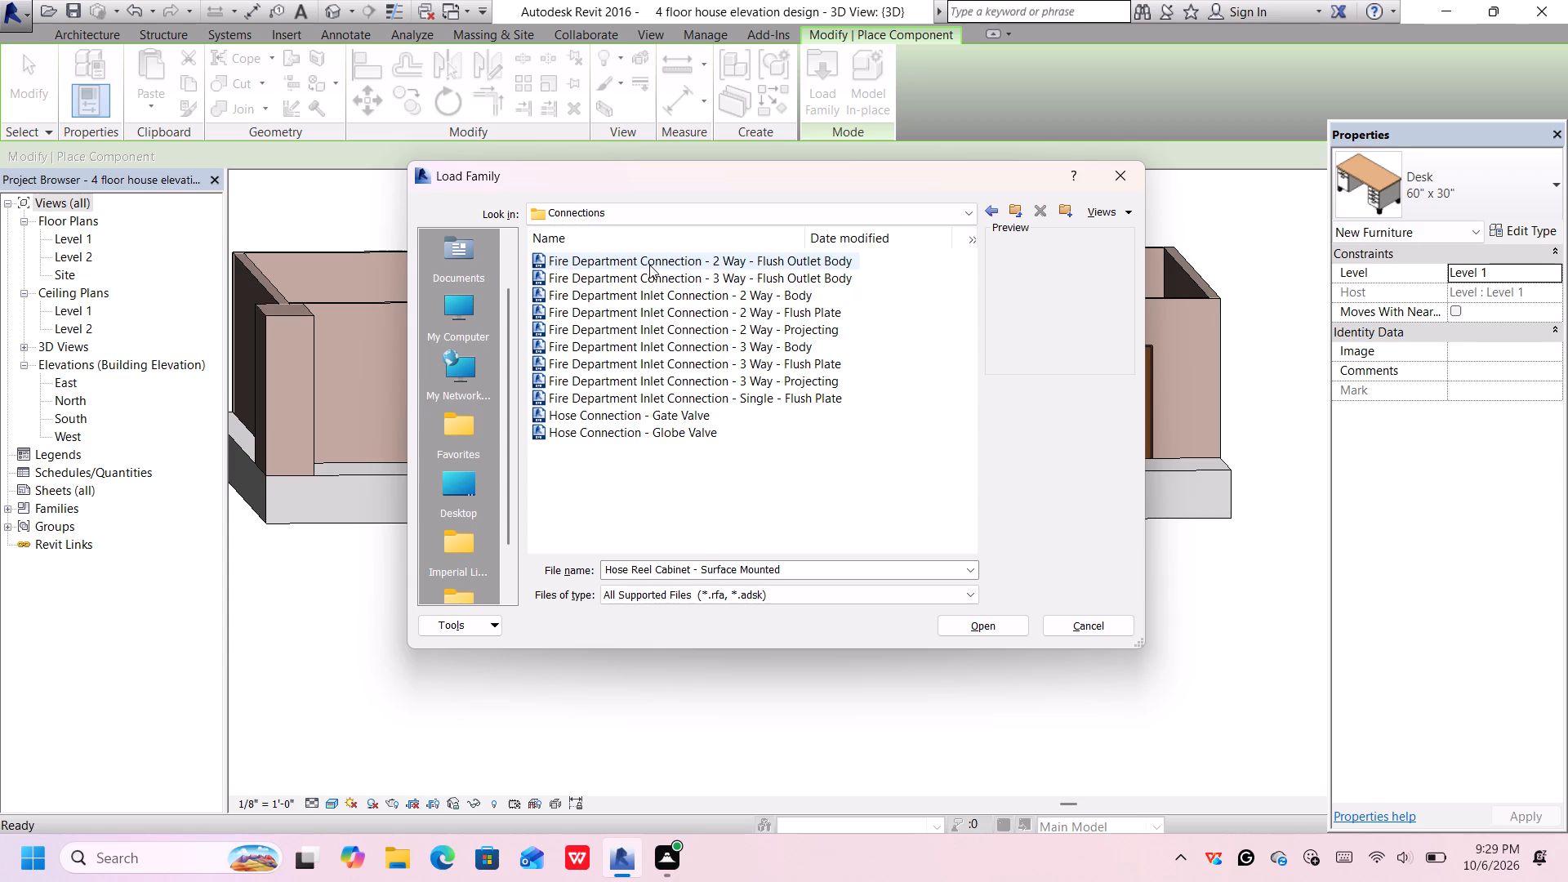
pyautogui.click(649, 265)
pyautogui.click(659, 298)
pyautogui.click(669, 342)
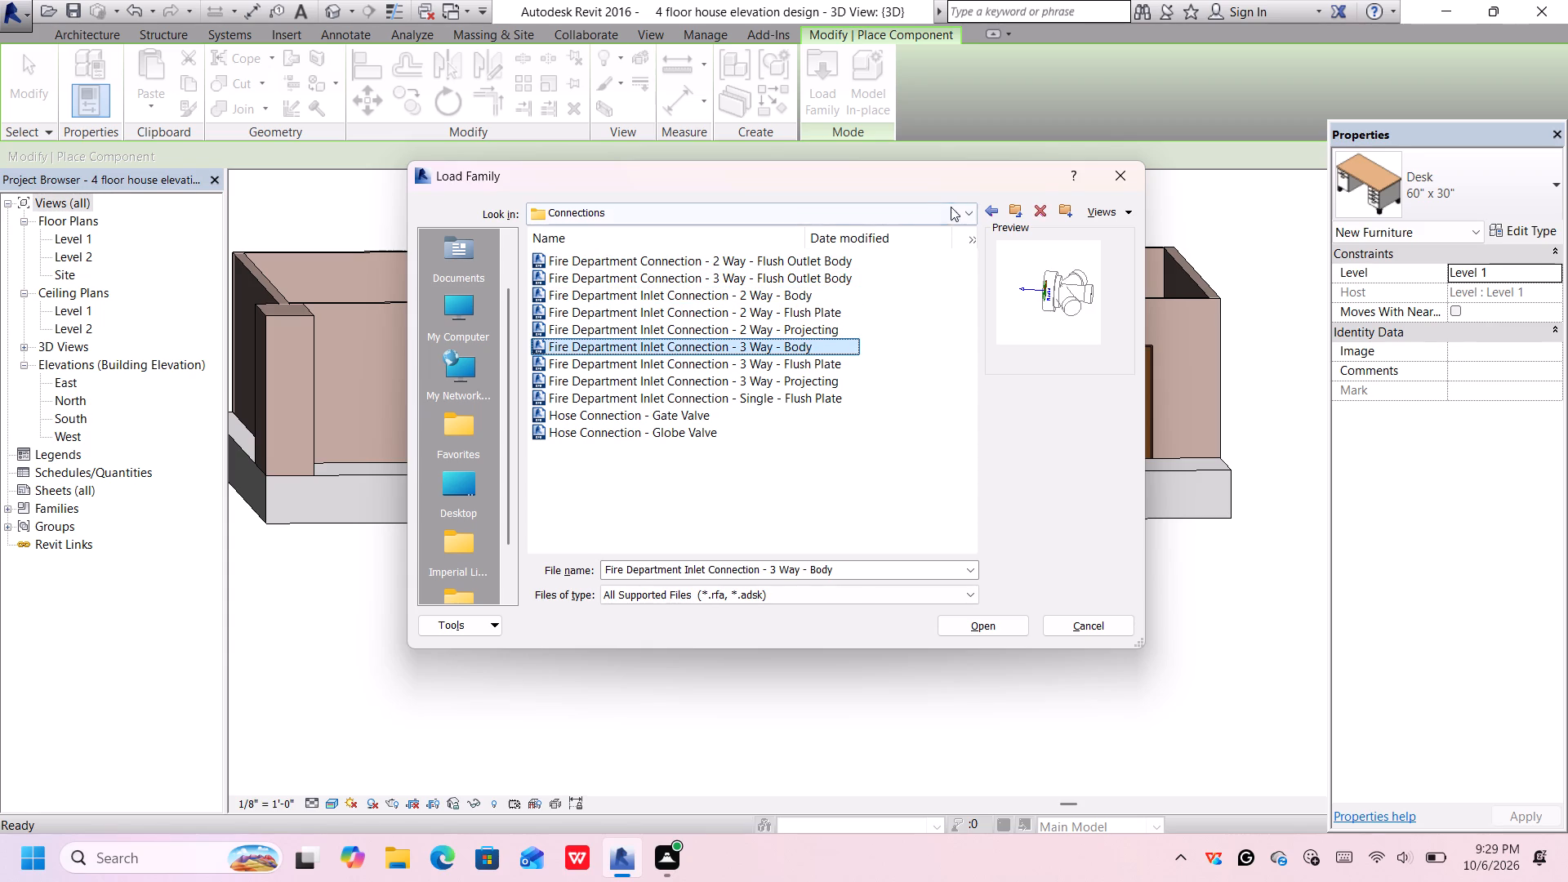
# Preview the dry horizontal sidewall and dry pendent sprinkler families in the Sprinklers folder of the Fire Protection library.
pyautogui.click(986, 206)
pyautogui.doubleClick(604, 318)
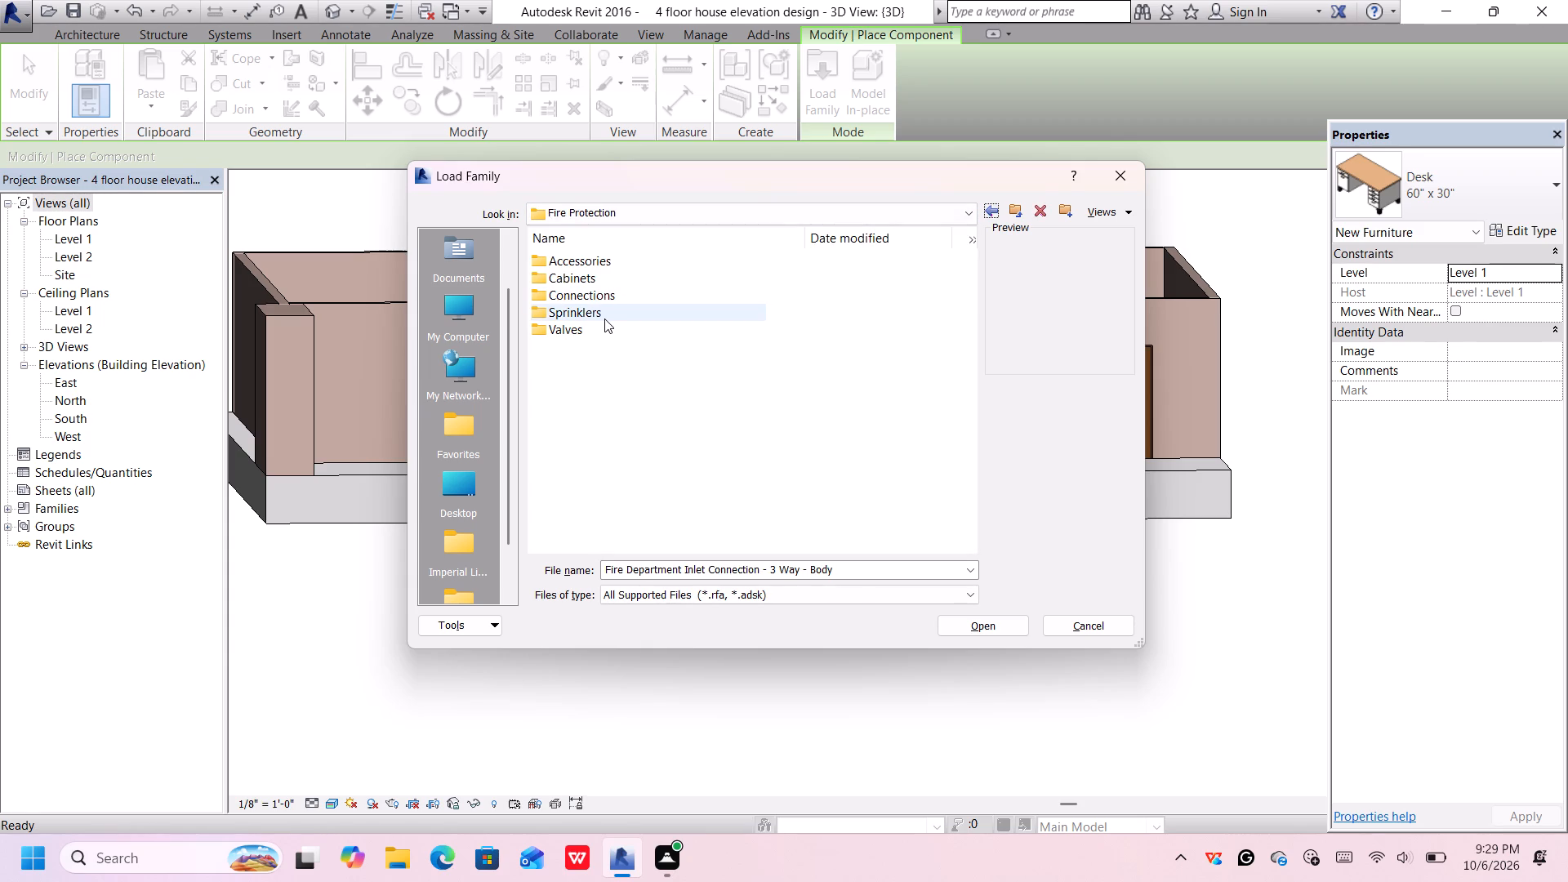
pyautogui.click(633, 273)
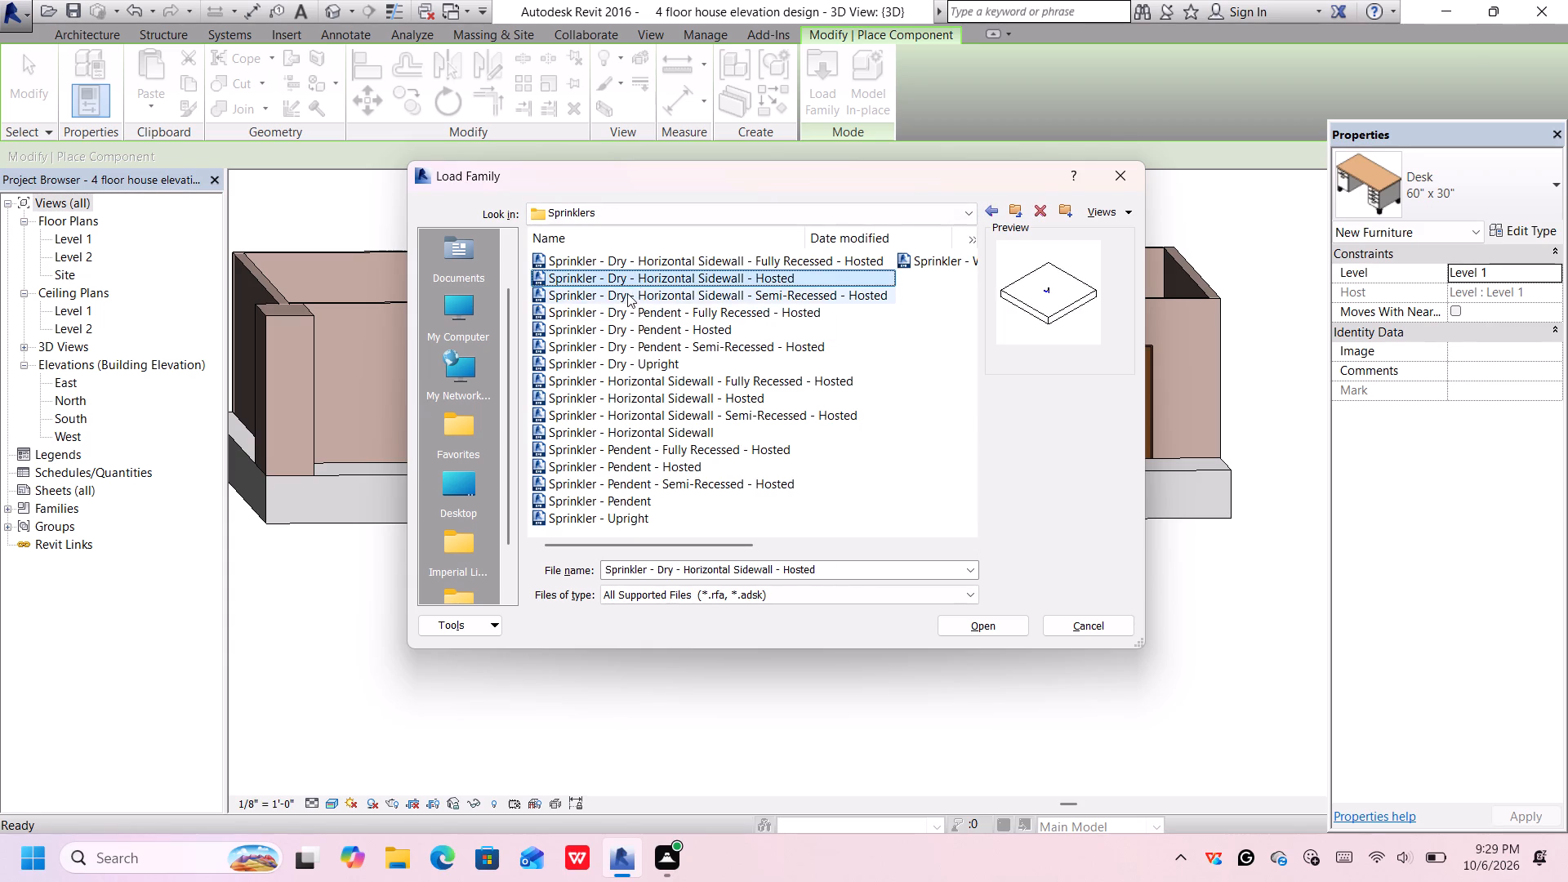
pyautogui.click(627, 300)
pyautogui.click(632, 352)
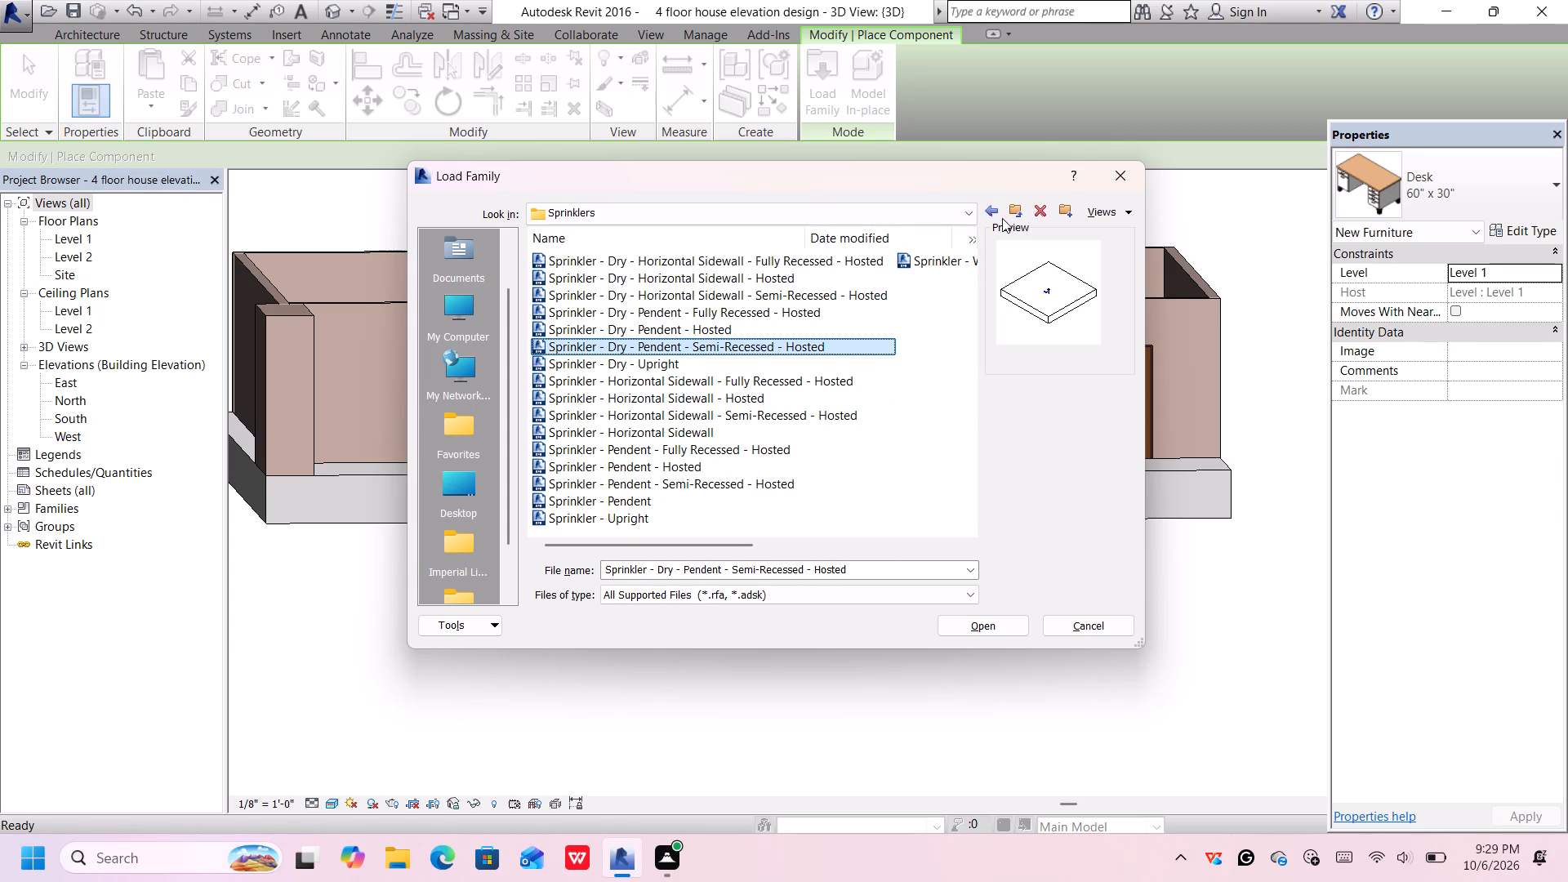
# Preview the Calibrated Pressure Relief Valve family in the Valves folder of the Fire Protection library.
pyautogui.click(1001, 214)
pyautogui.click(992, 212)
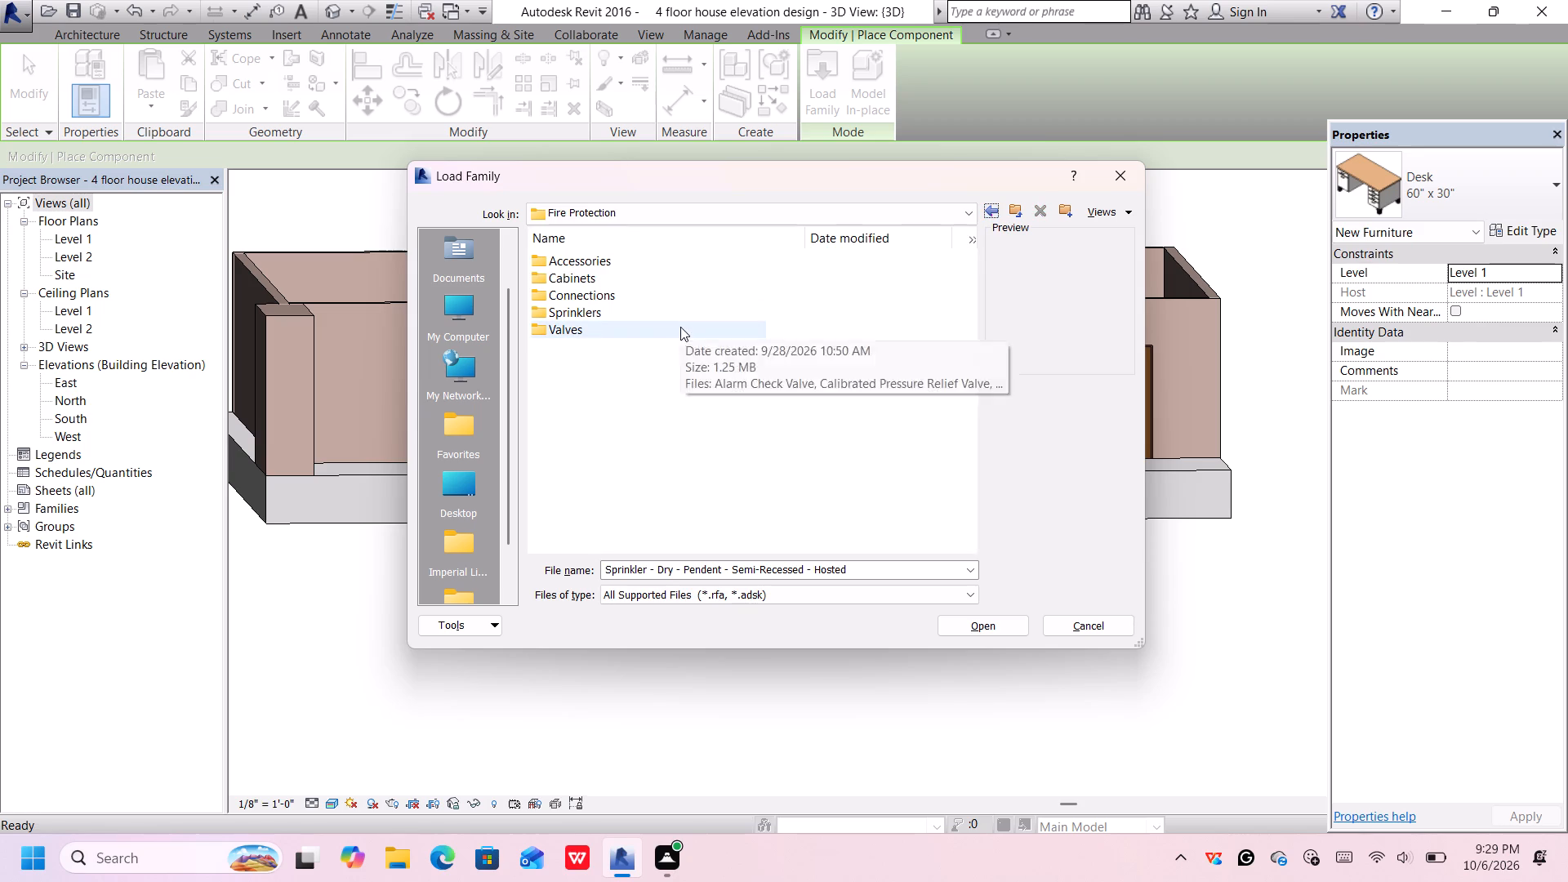
pyautogui.doubleClick(681, 327)
pyautogui.click(705, 271)
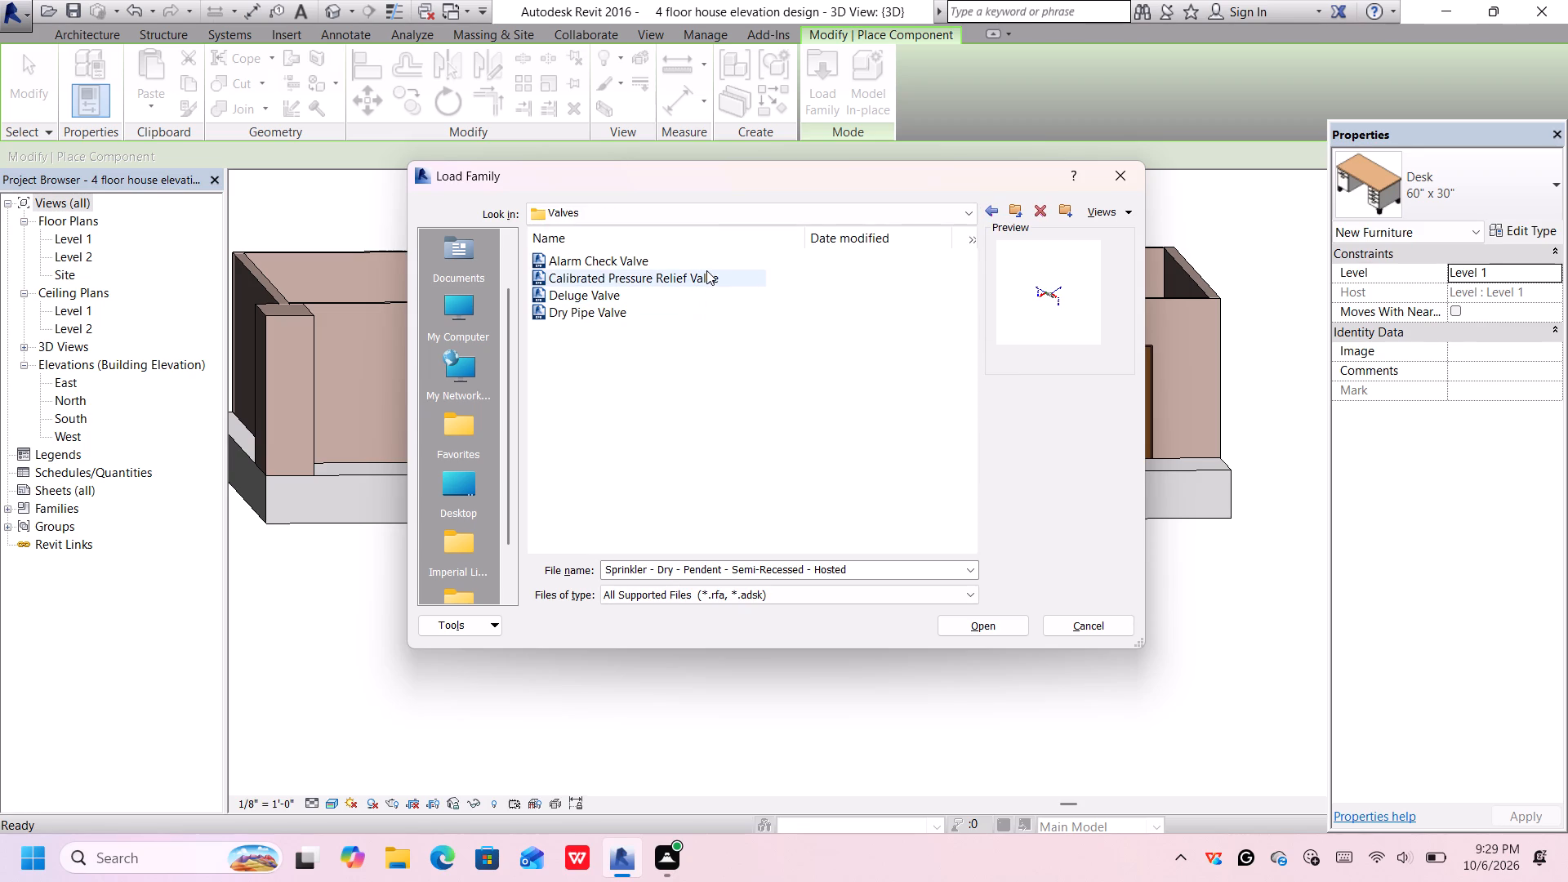
pyautogui.click(991, 210)
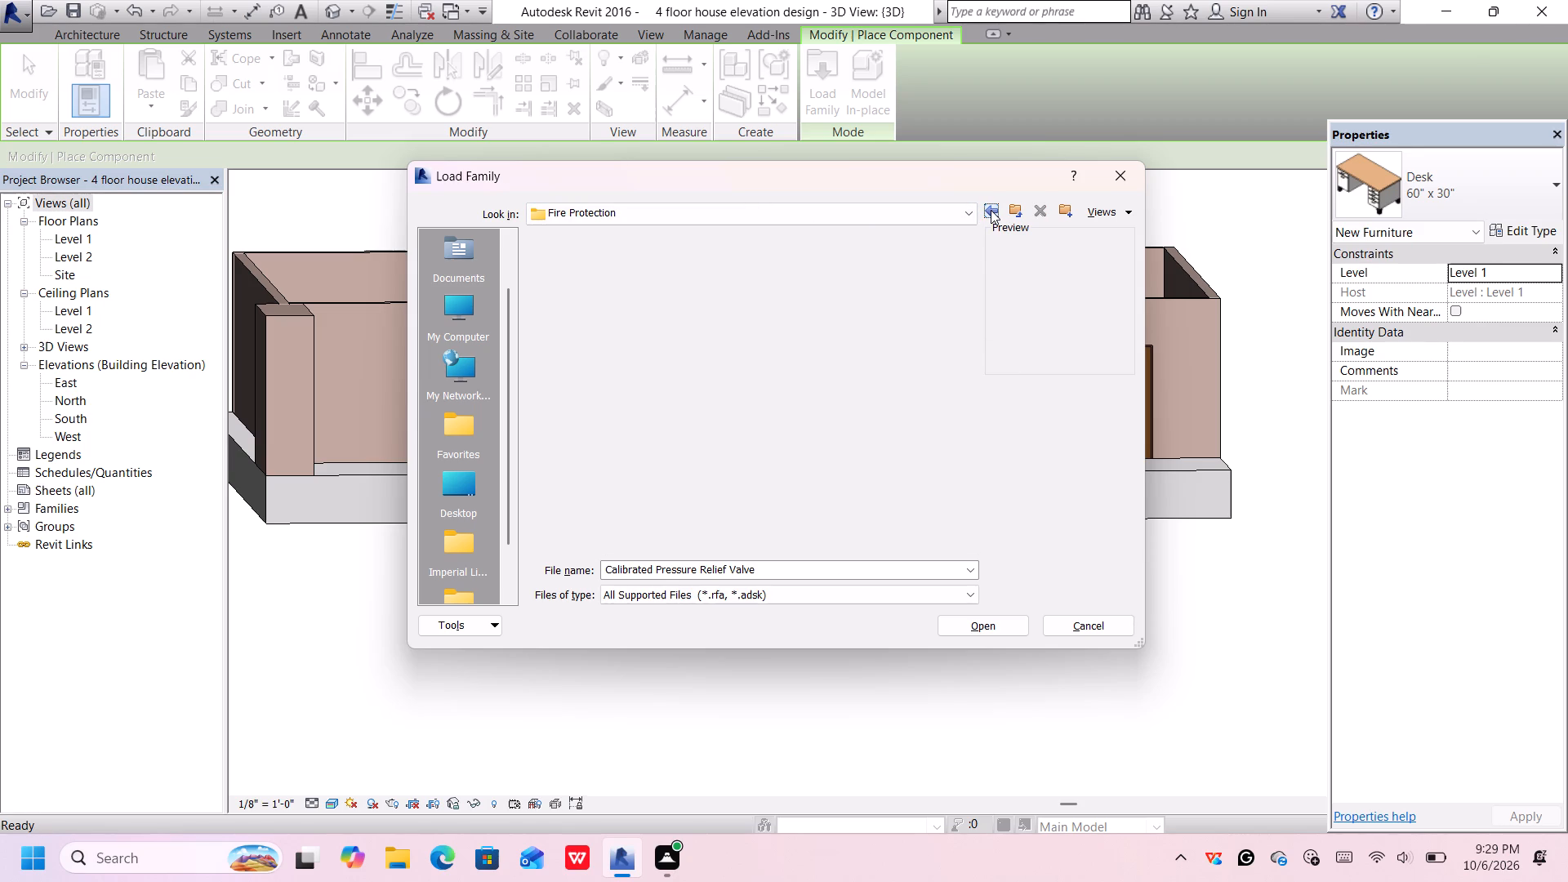
# Preview the plant families in the US Imperial library's Planting folder, from RPC Plant - Tropical through RPC Tree - Tropical.
pyautogui.click(991, 210)
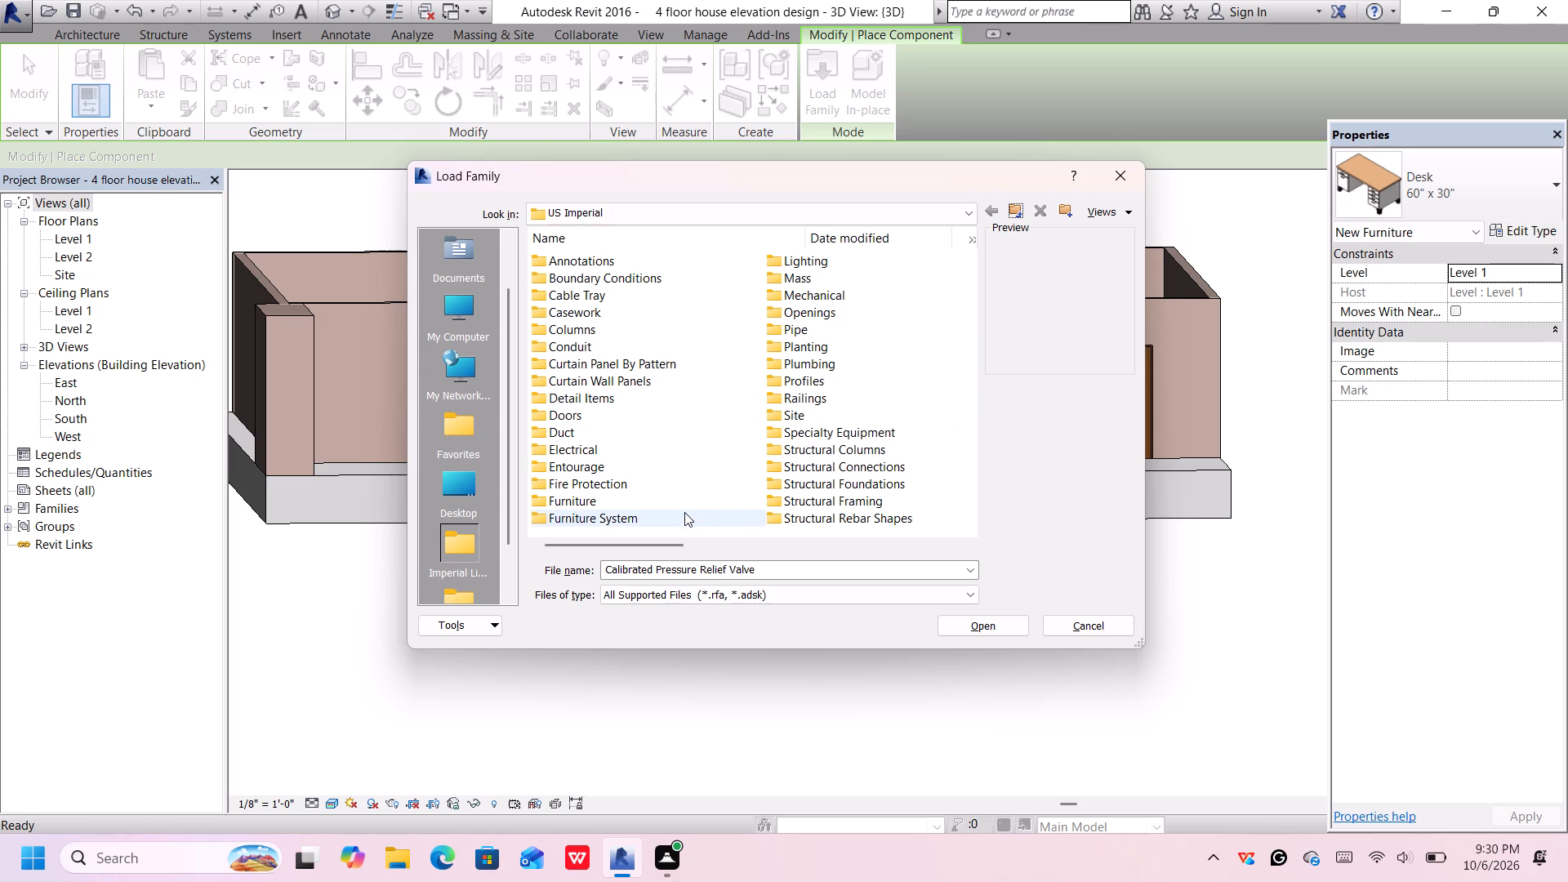
pyautogui.scroll(-1, 643, 479)
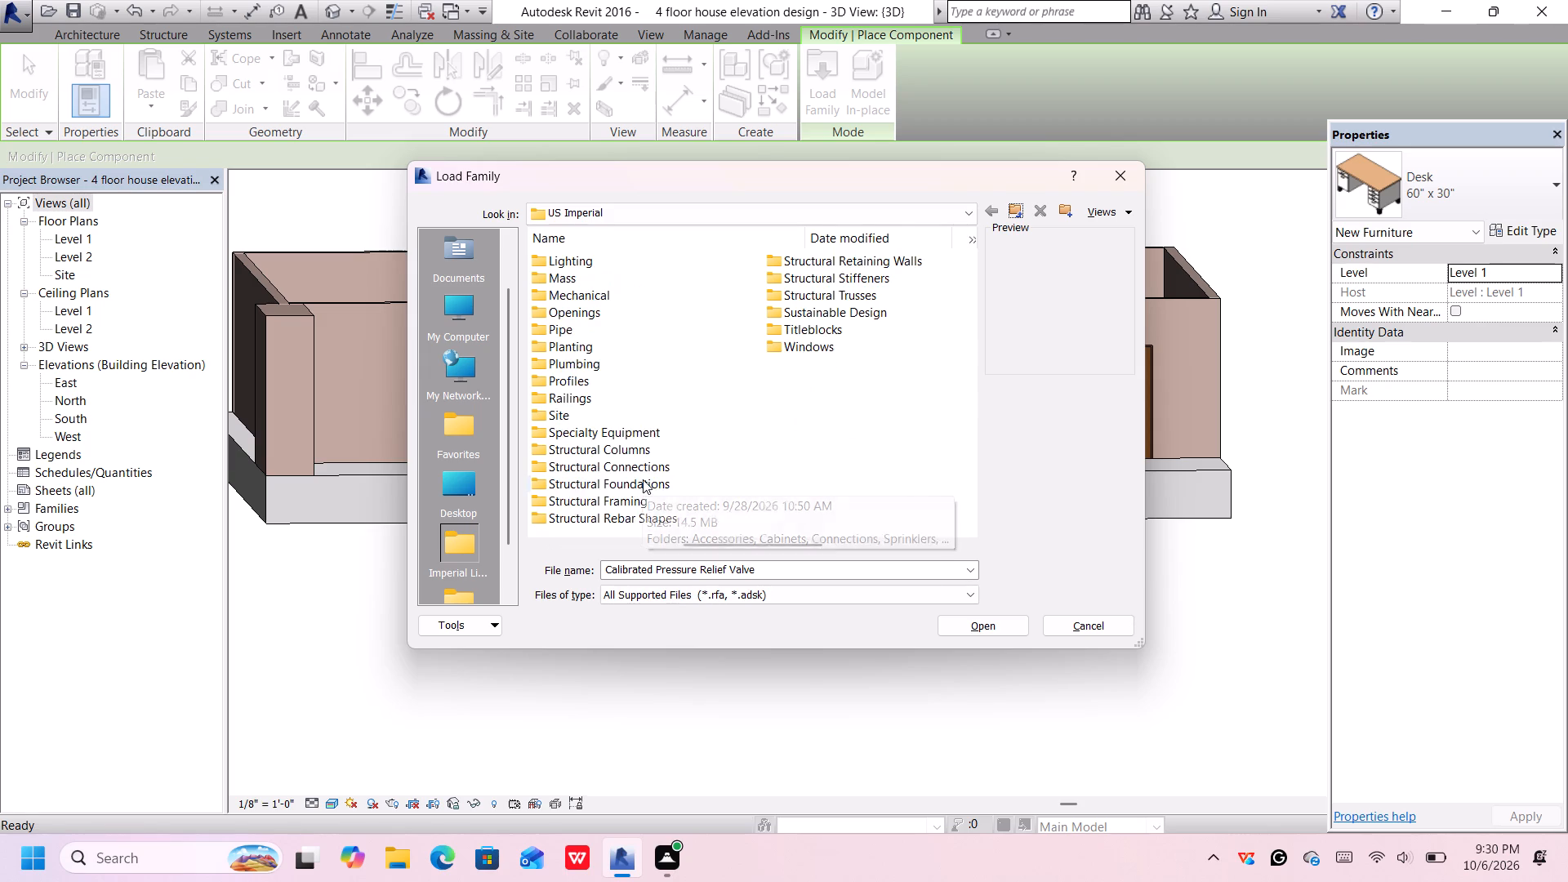
pyautogui.scroll(1, 643, 479)
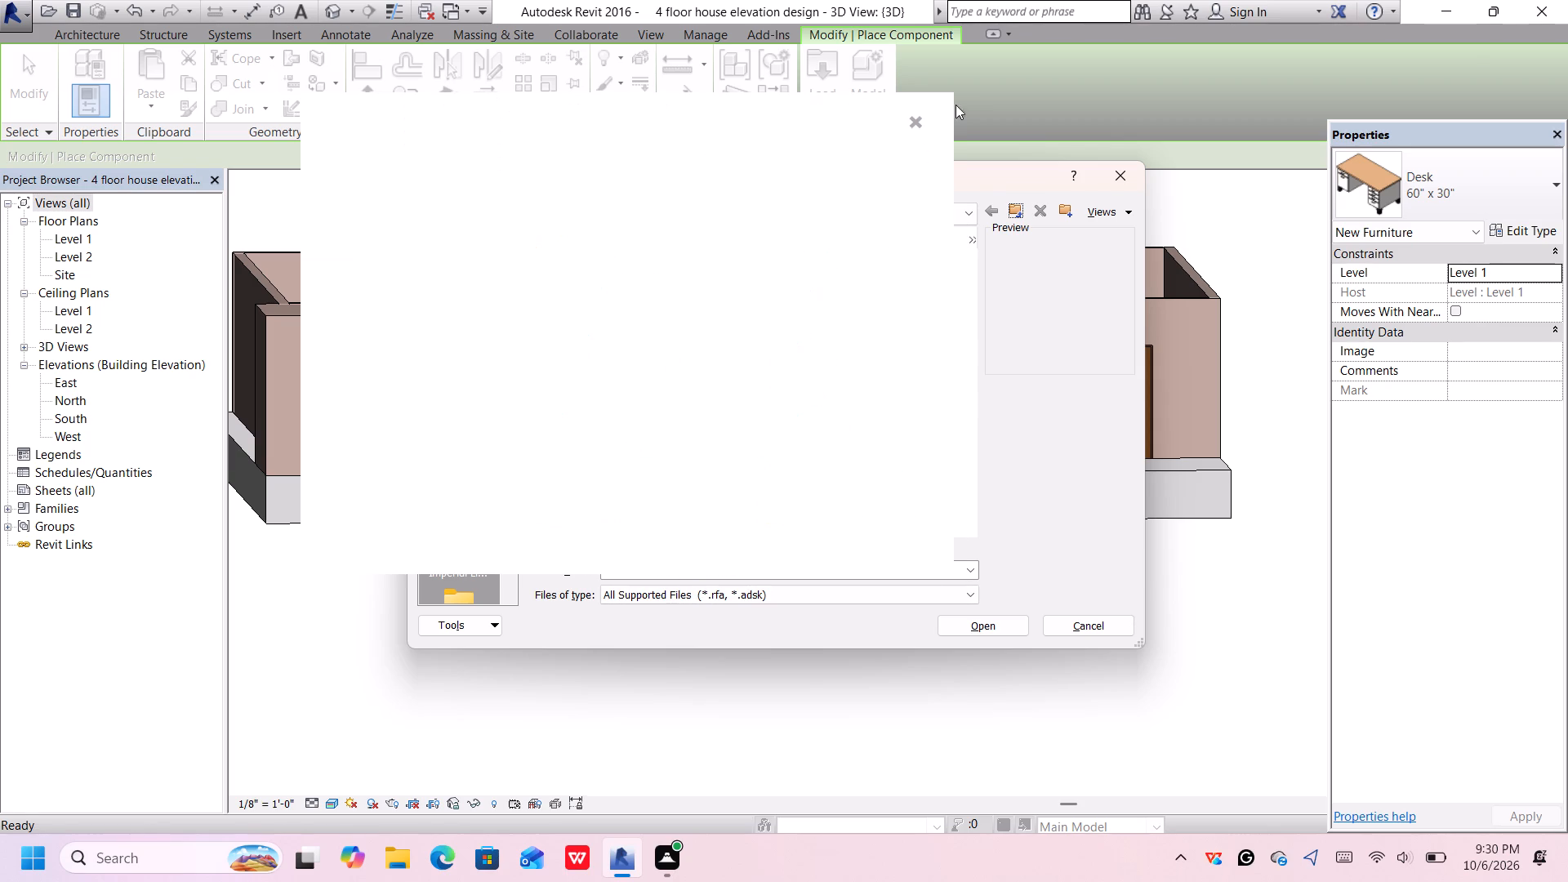
pyautogui.click(919, 122)
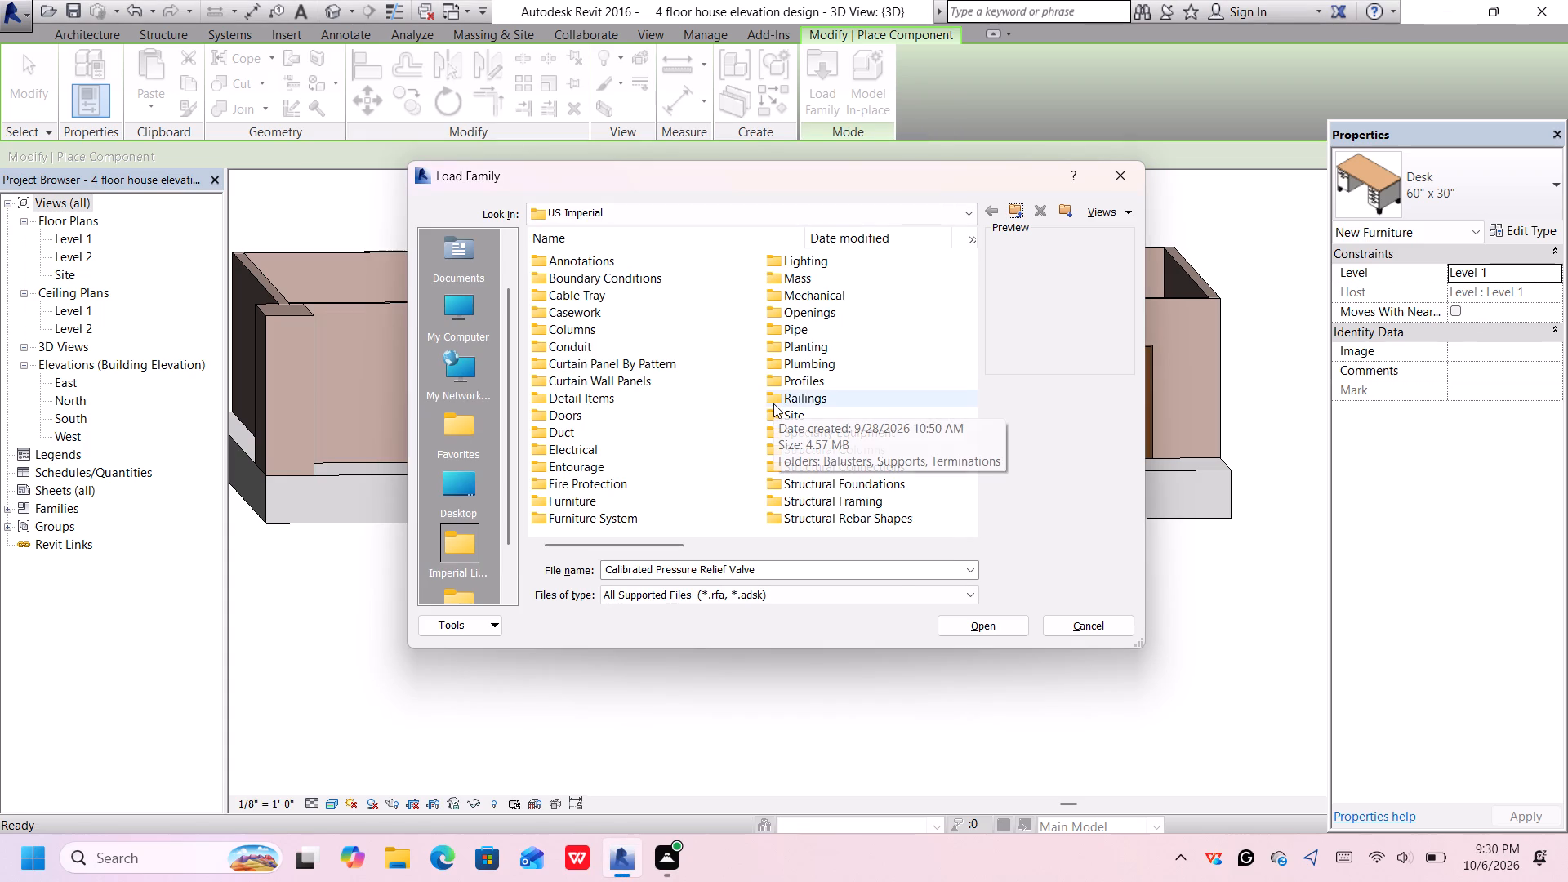
pyautogui.scroll(1, 774, 413)
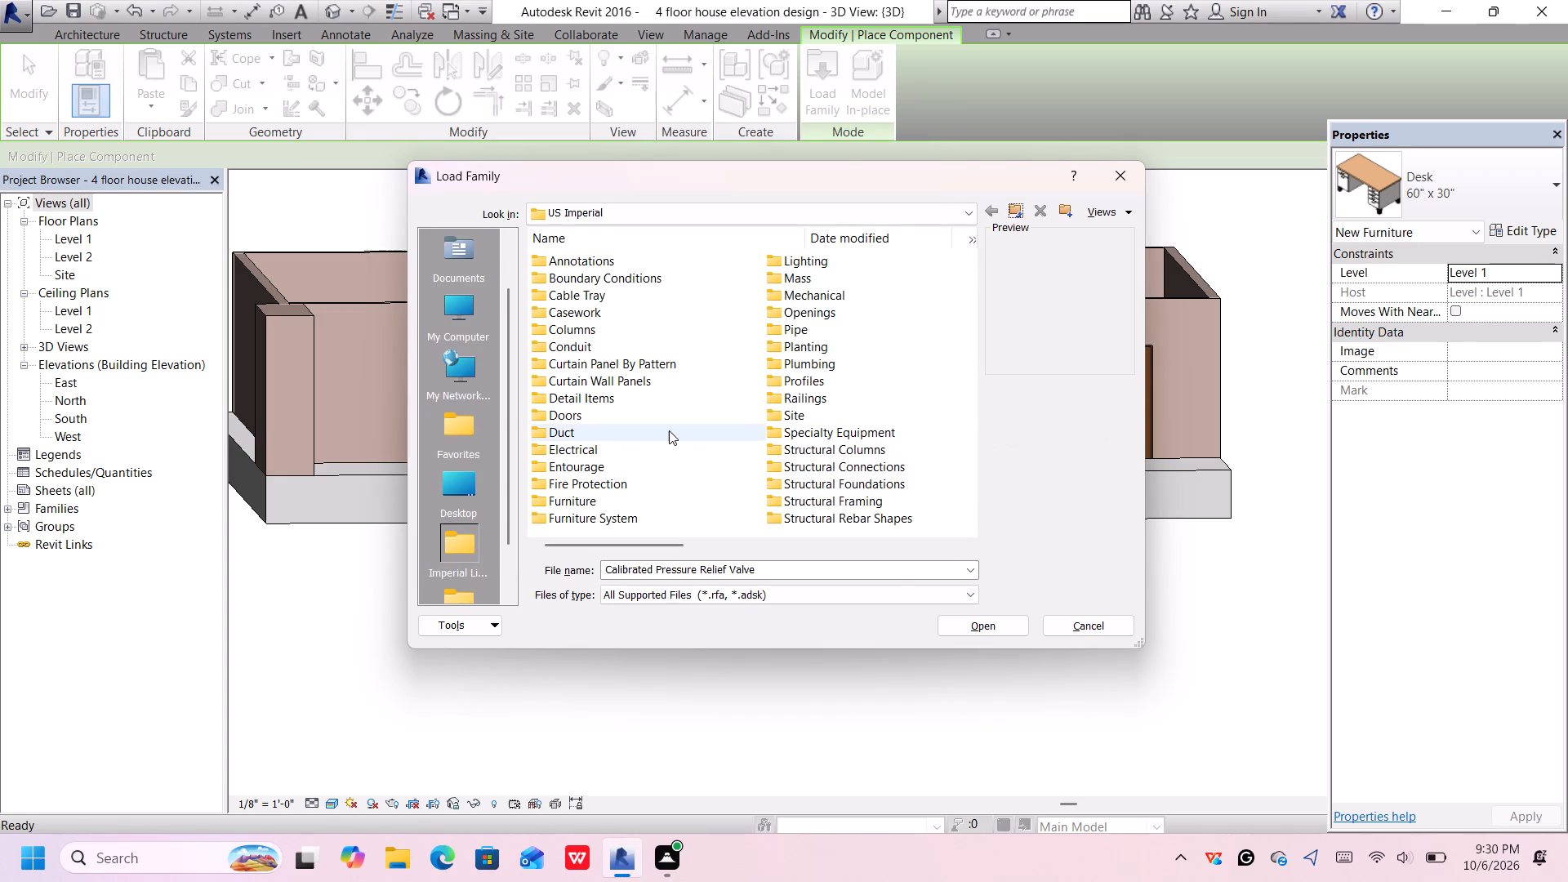
pyautogui.click(906, 349)
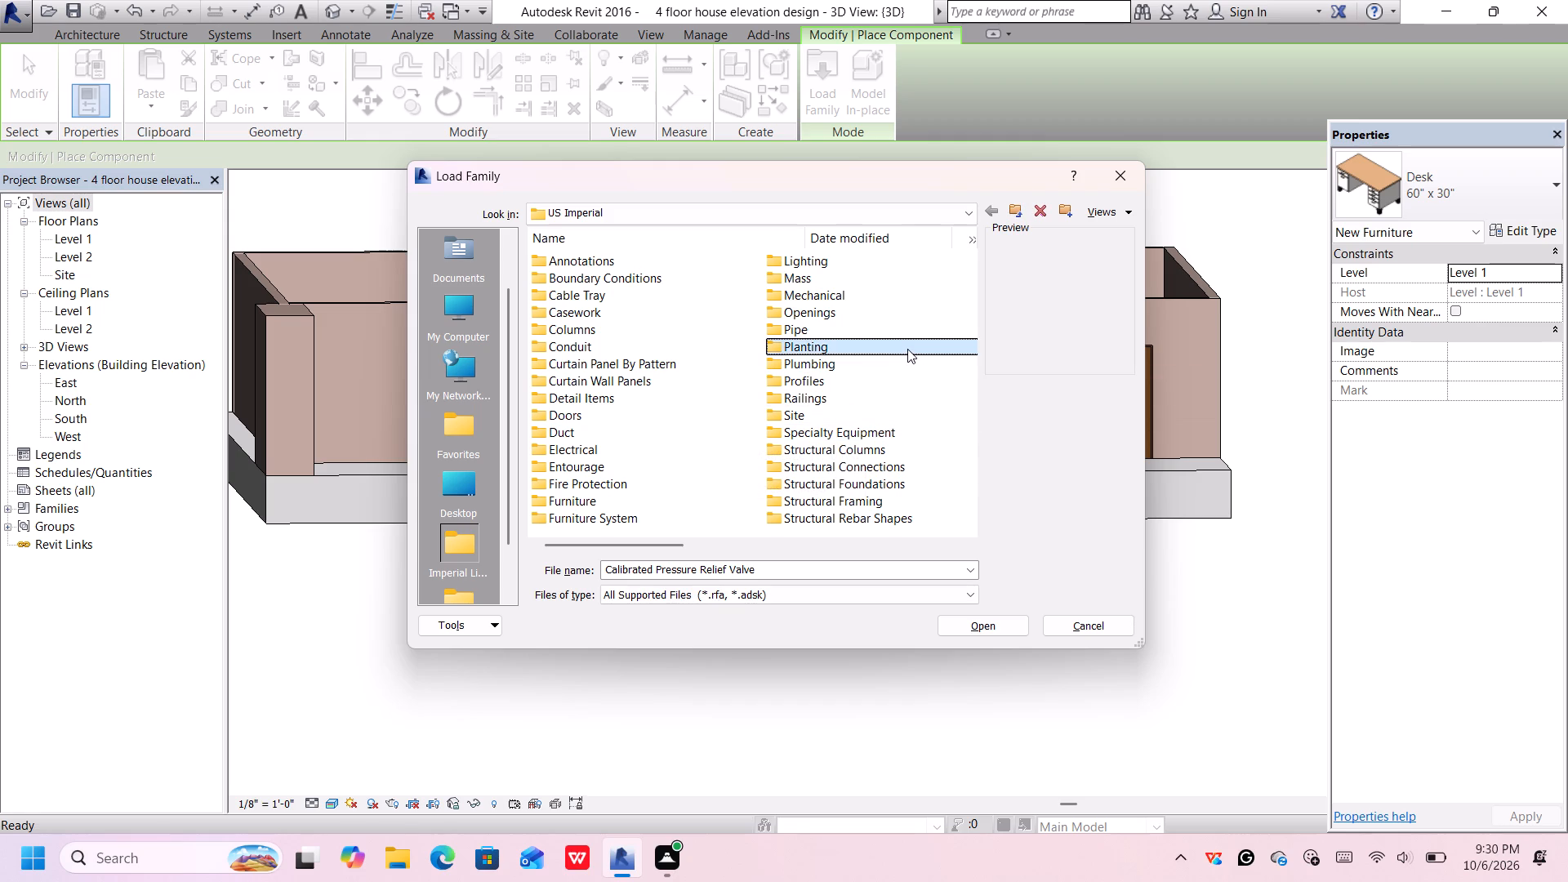
pyautogui.doubleClick(907, 349)
pyautogui.click(587, 259)
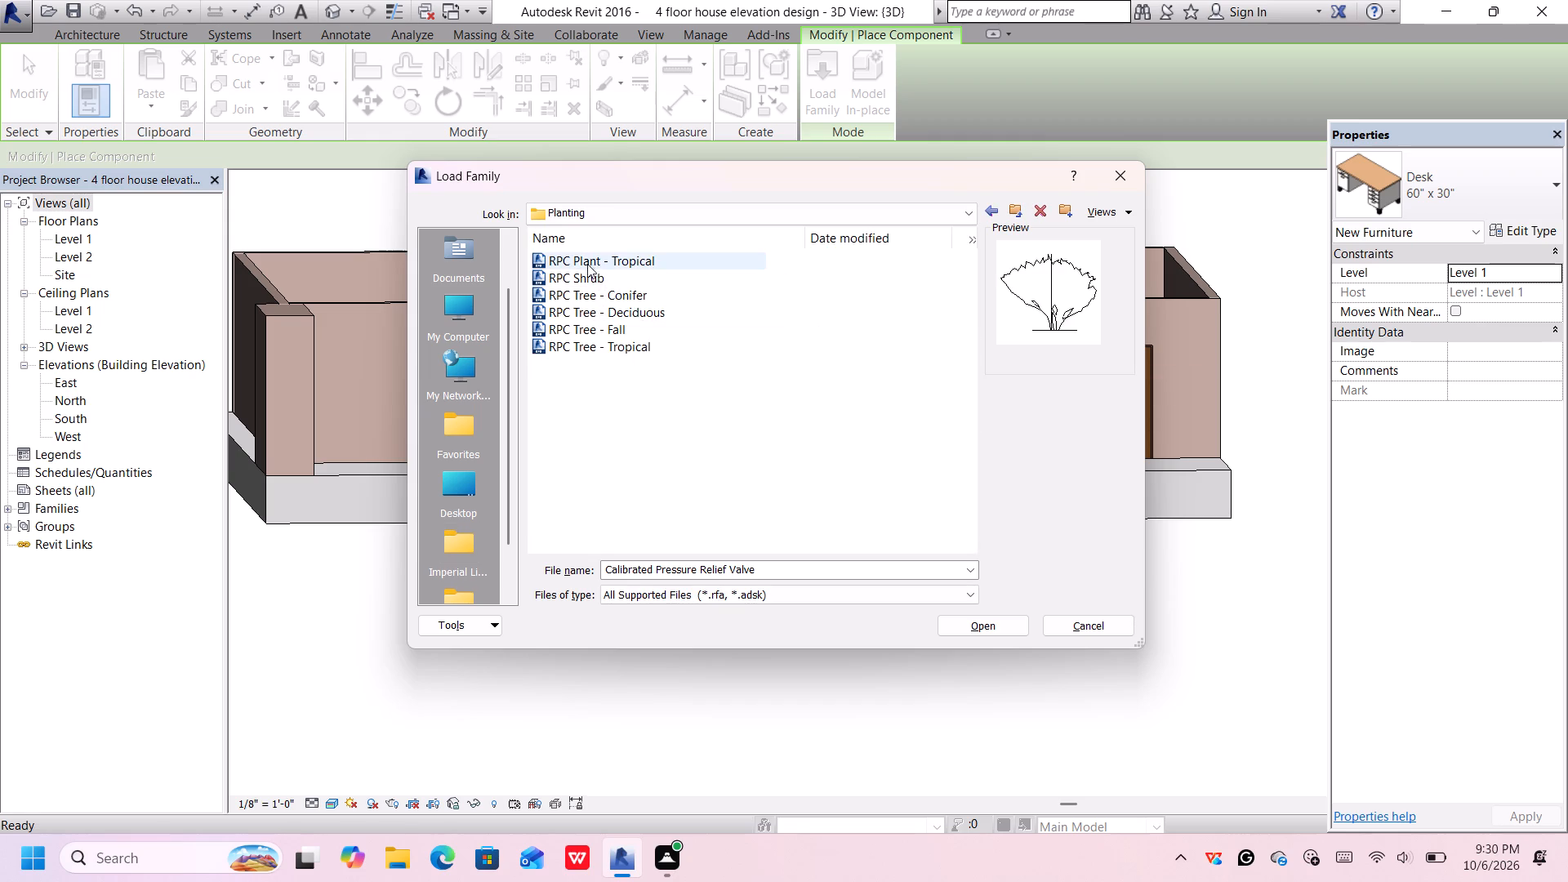
pyautogui.click(587, 279)
pyautogui.click(587, 296)
pyautogui.click(588, 311)
pyautogui.click(589, 322)
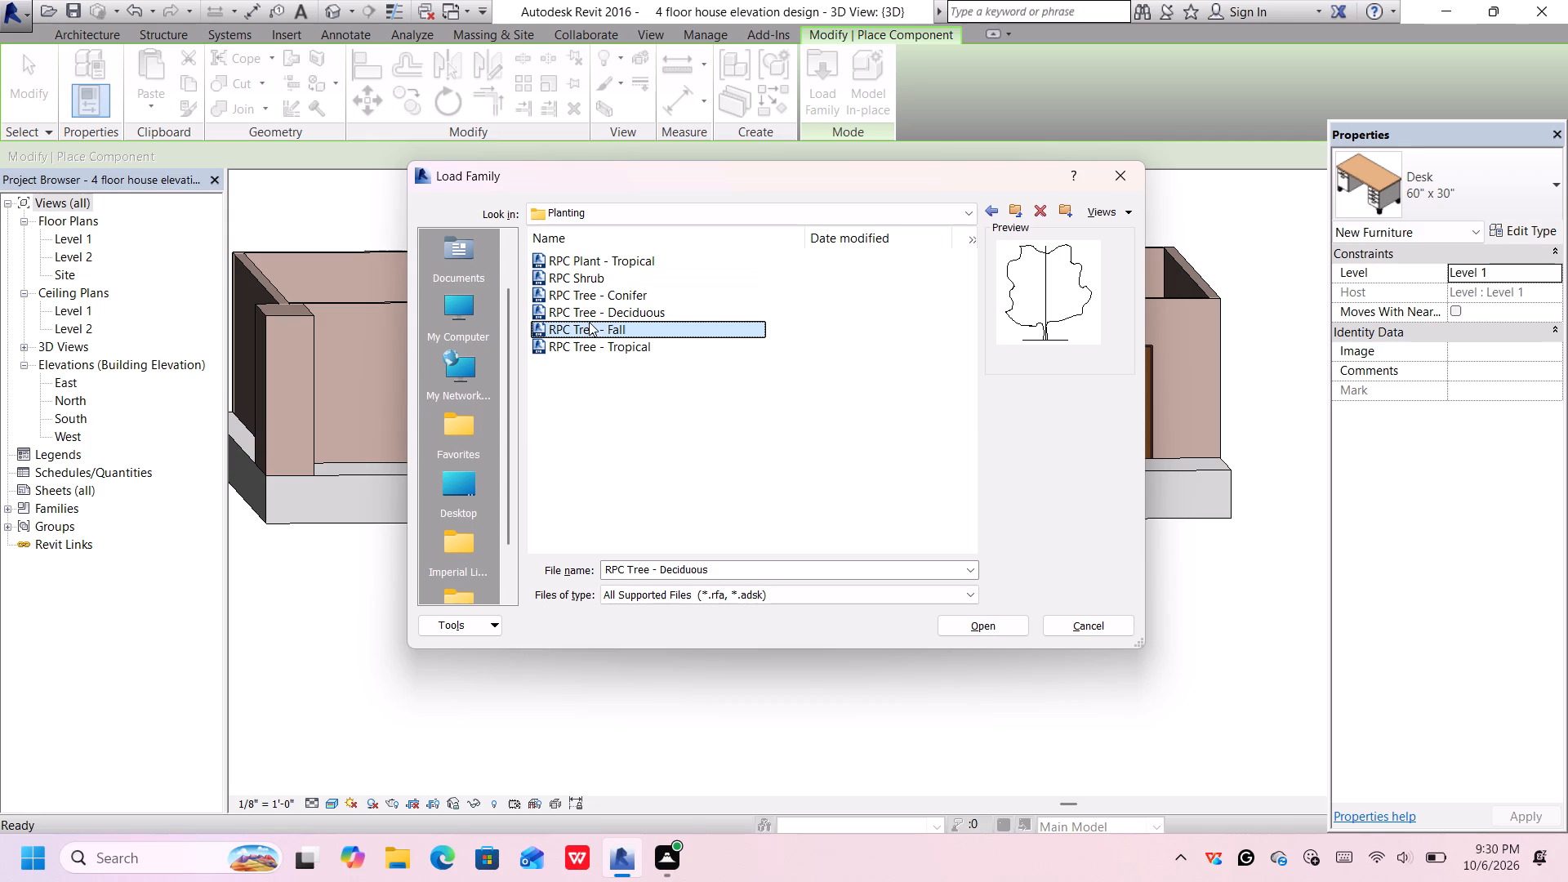
pyautogui.click(595, 344)
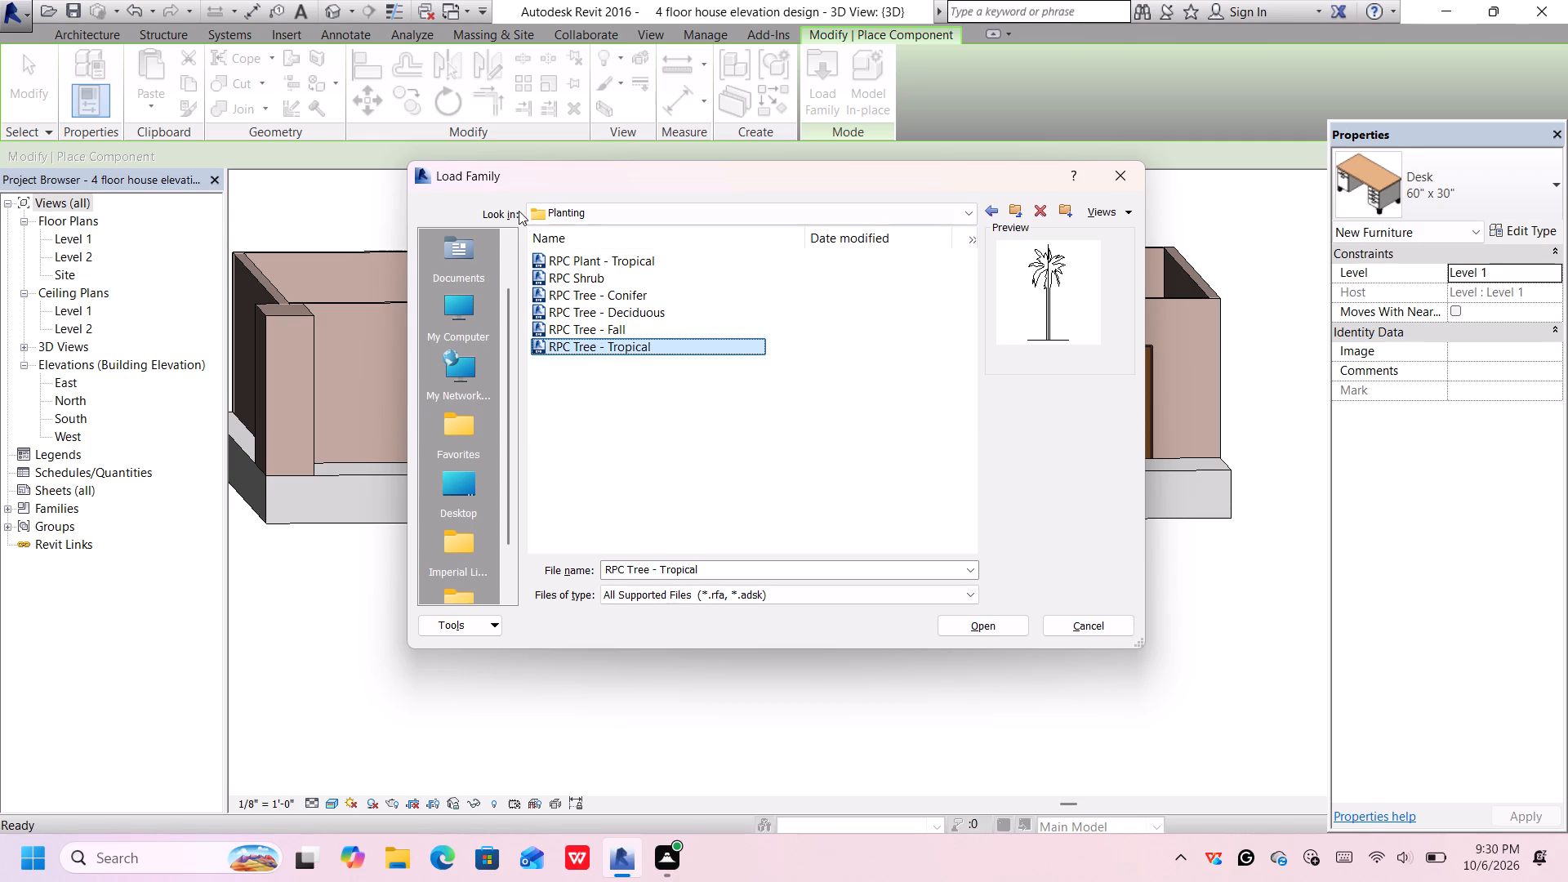
# Look inside the Mechanical folder of the US Imperial library at its Architectural and MEP subfolders.
pyautogui.click(989, 203)
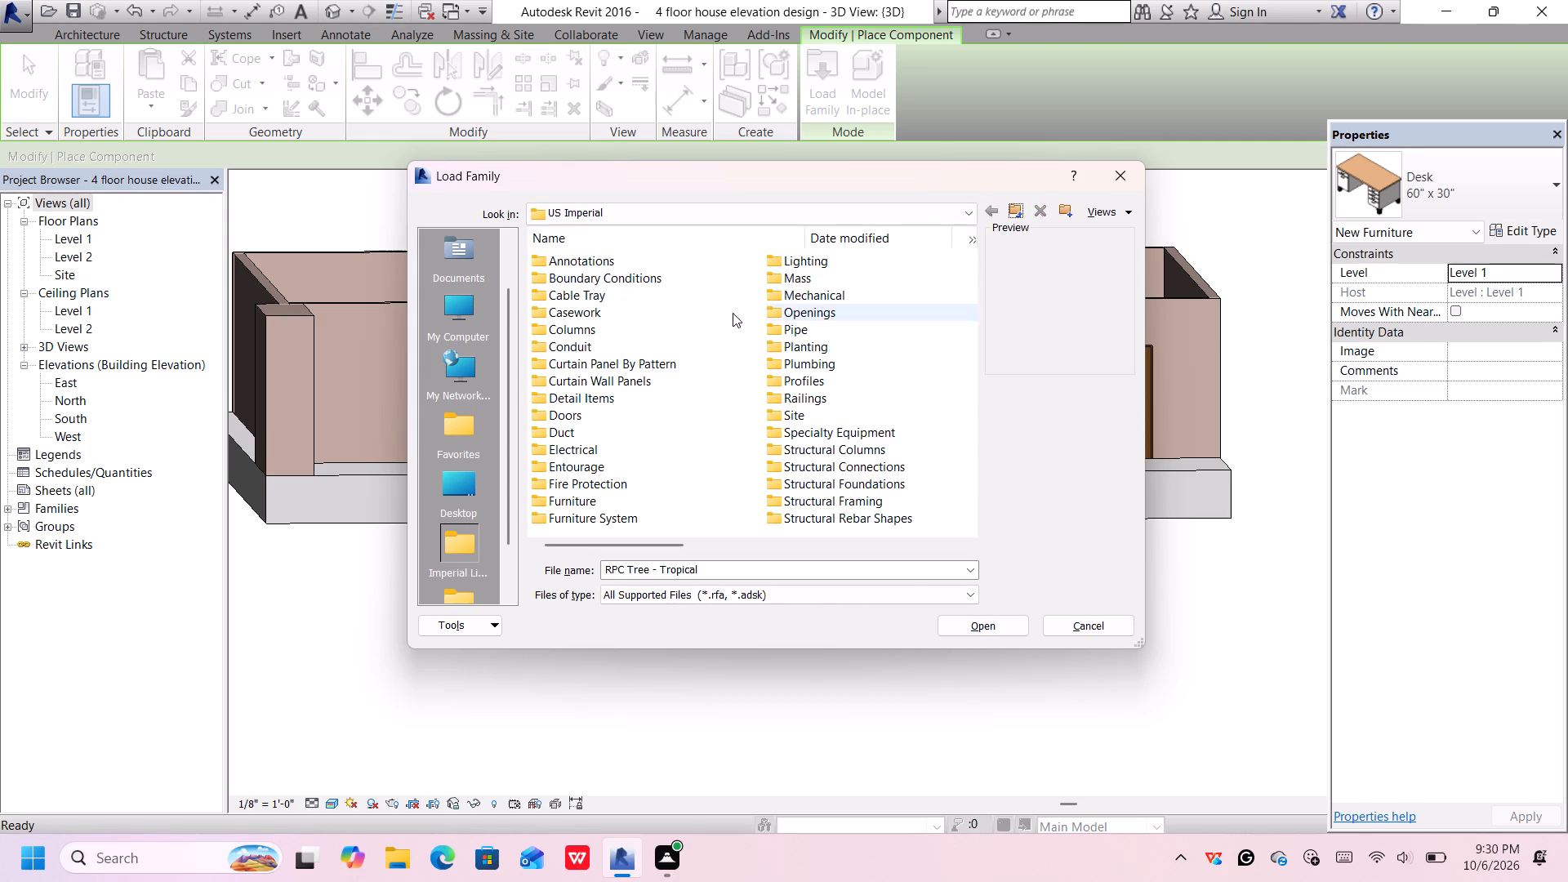
pyautogui.click(817, 394)
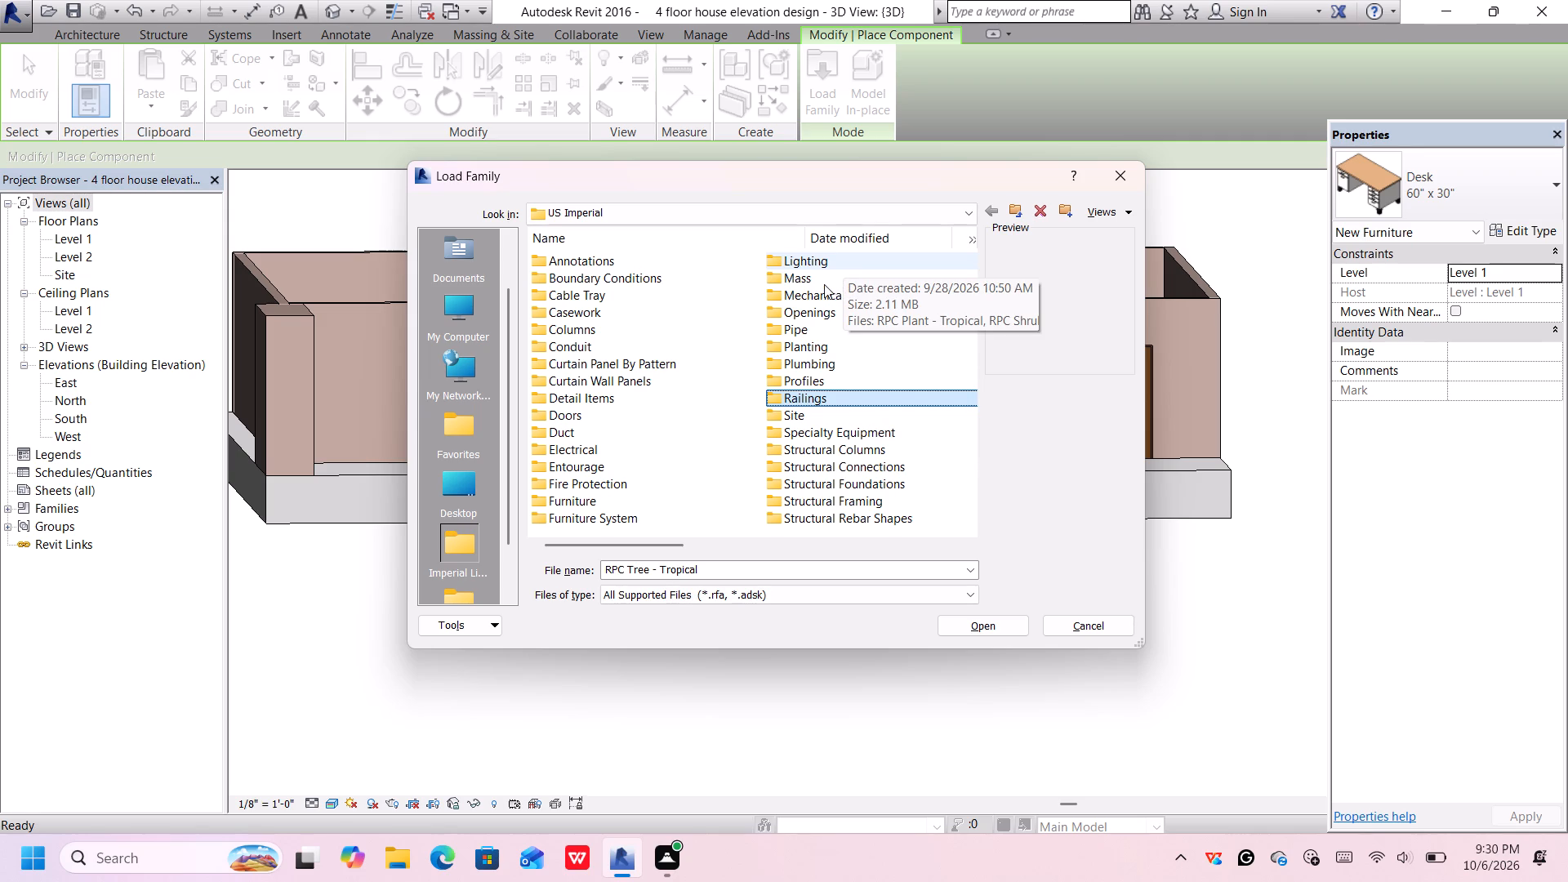
pyautogui.click(824, 283)
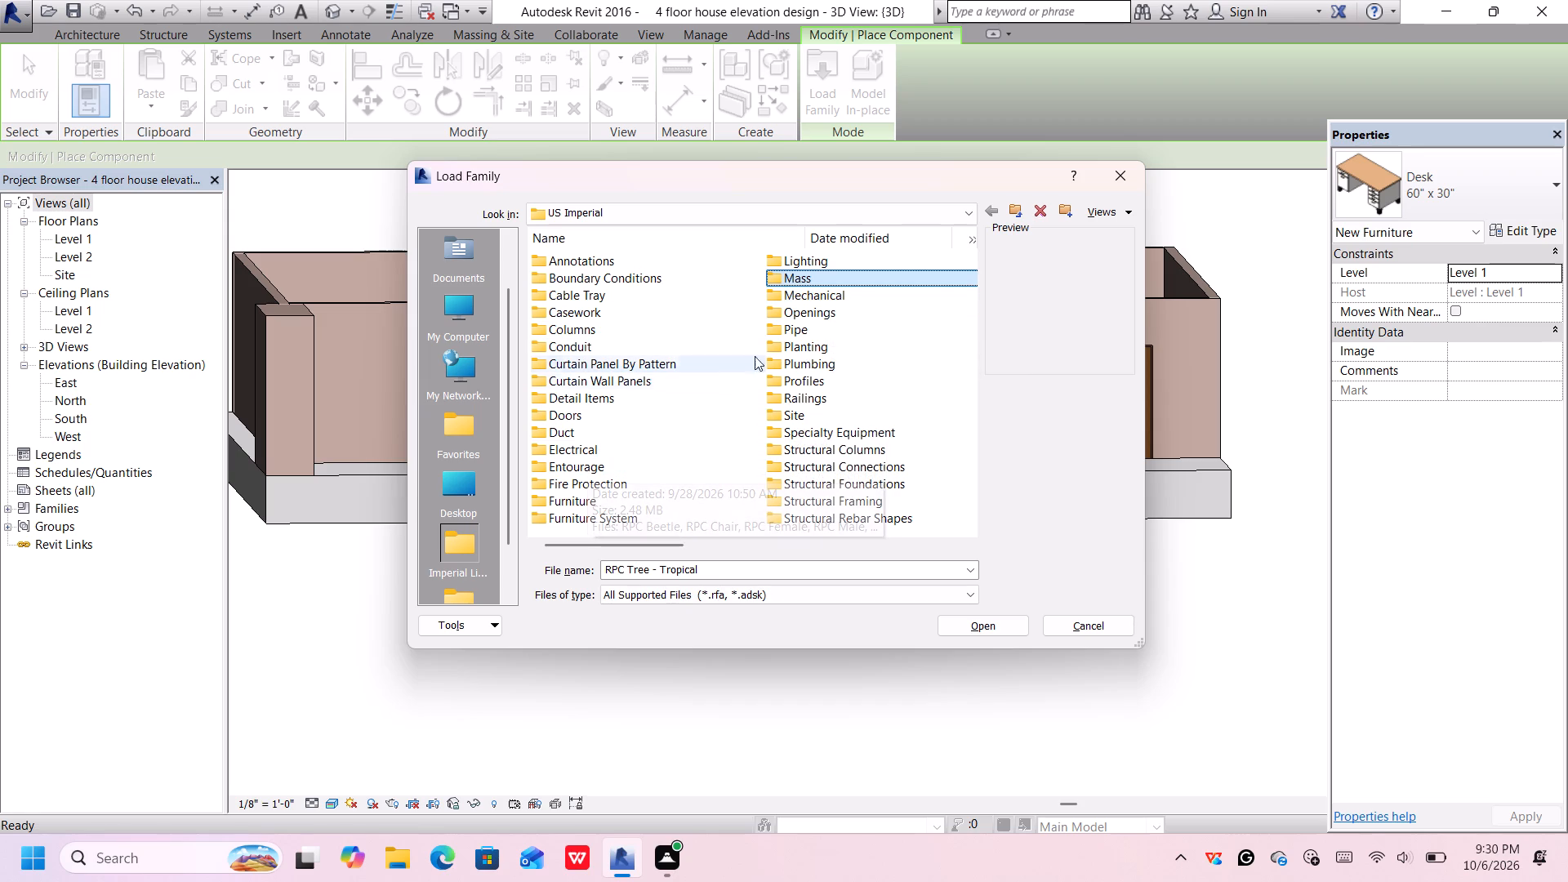
pyautogui.click(823, 290)
pyautogui.doubleClick(825, 290)
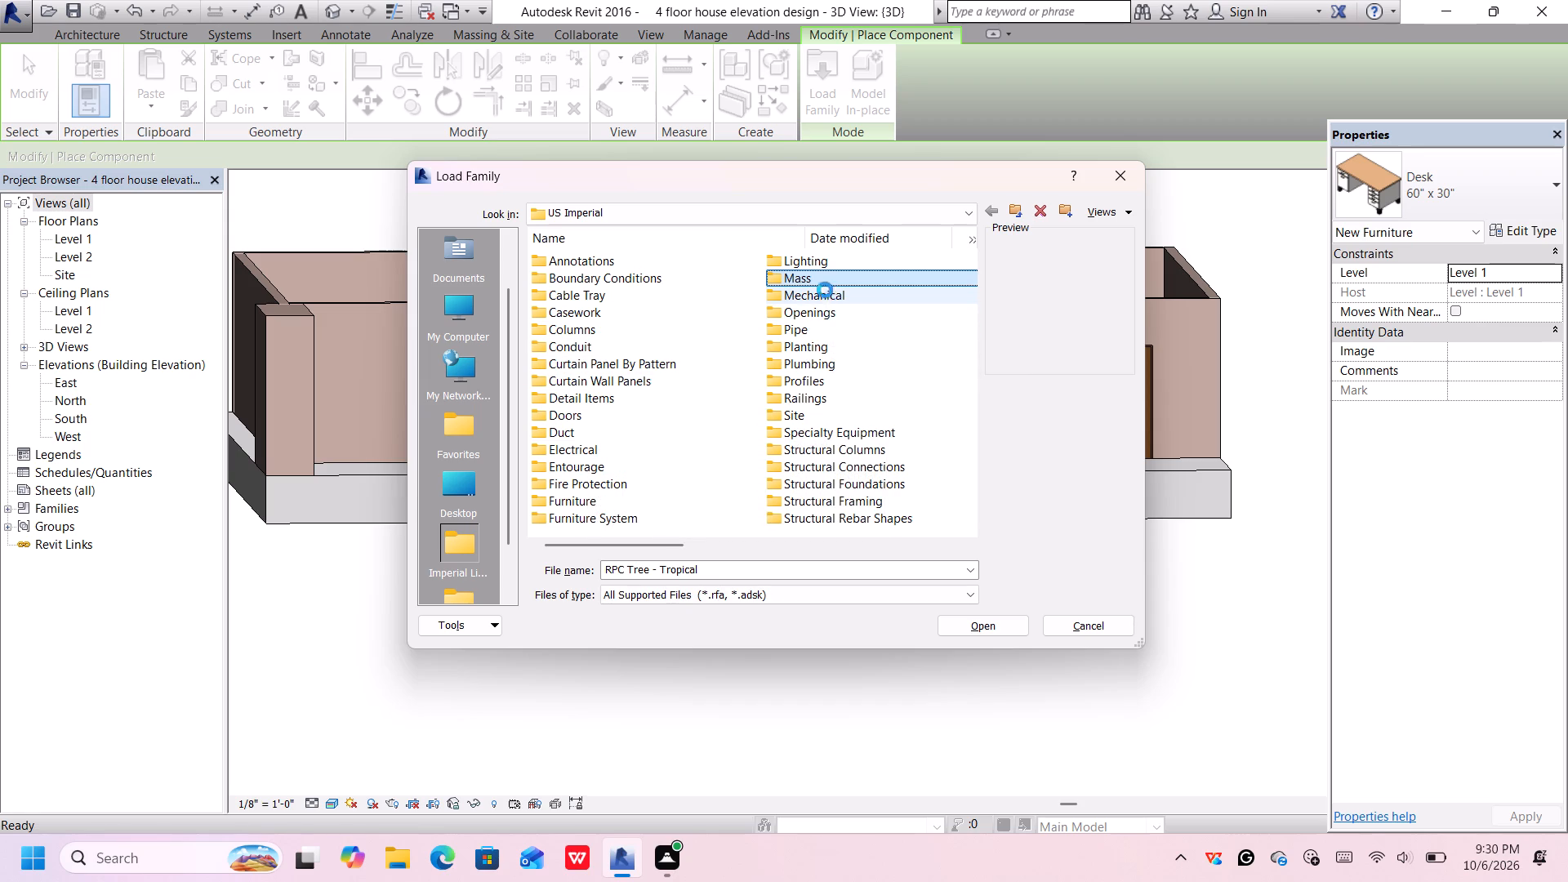
pyautogui.click(750, 269)
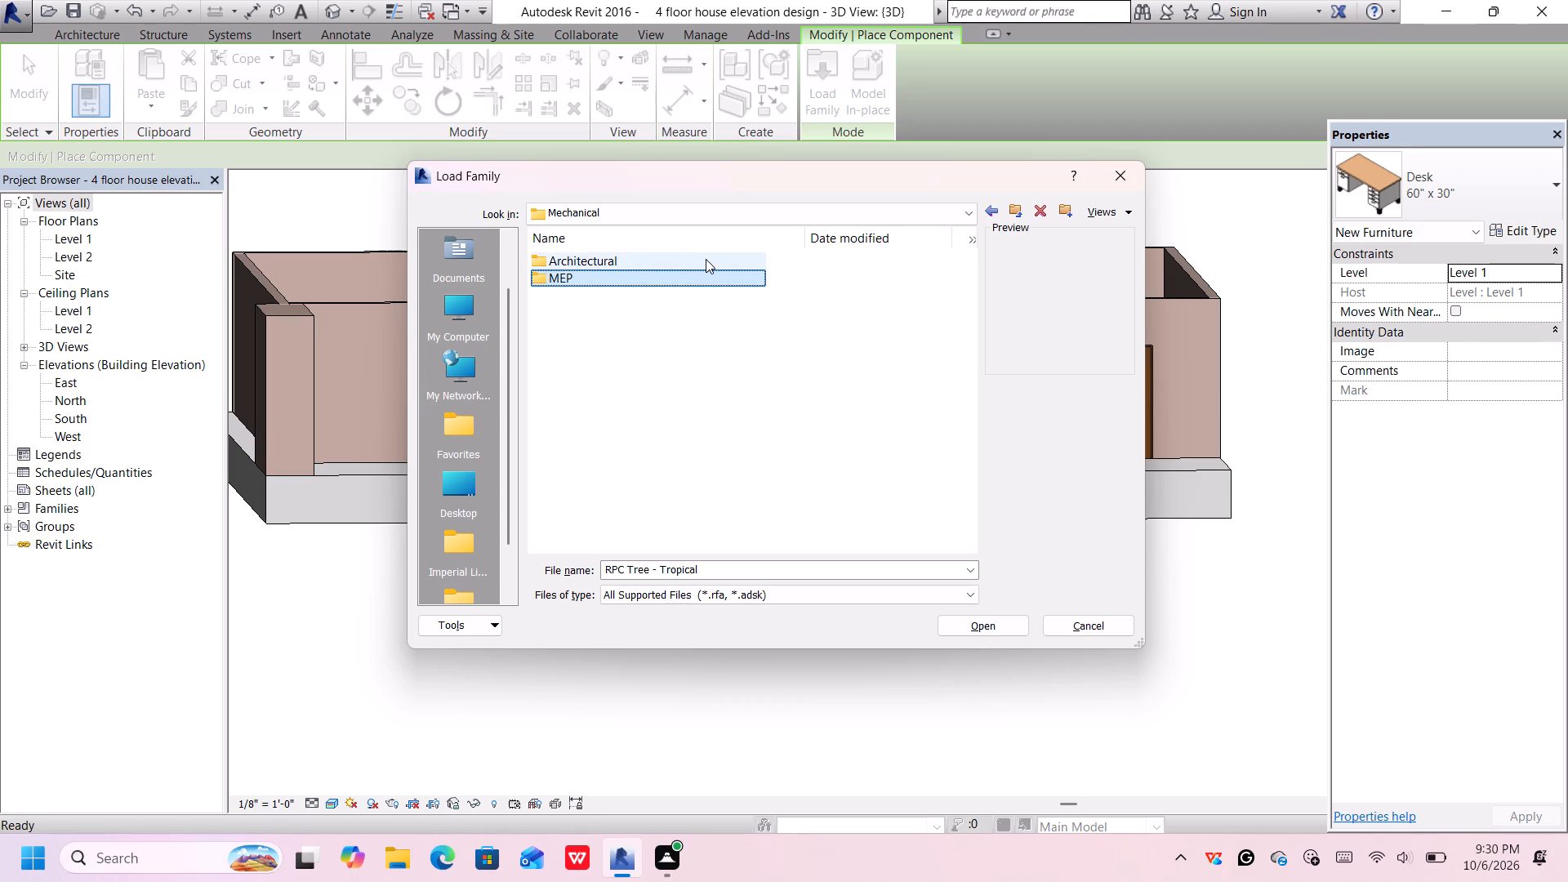
# Look through all the category folders of the US Imperial library, from Annotations to Windows.
pyautogui.click(987, 207)
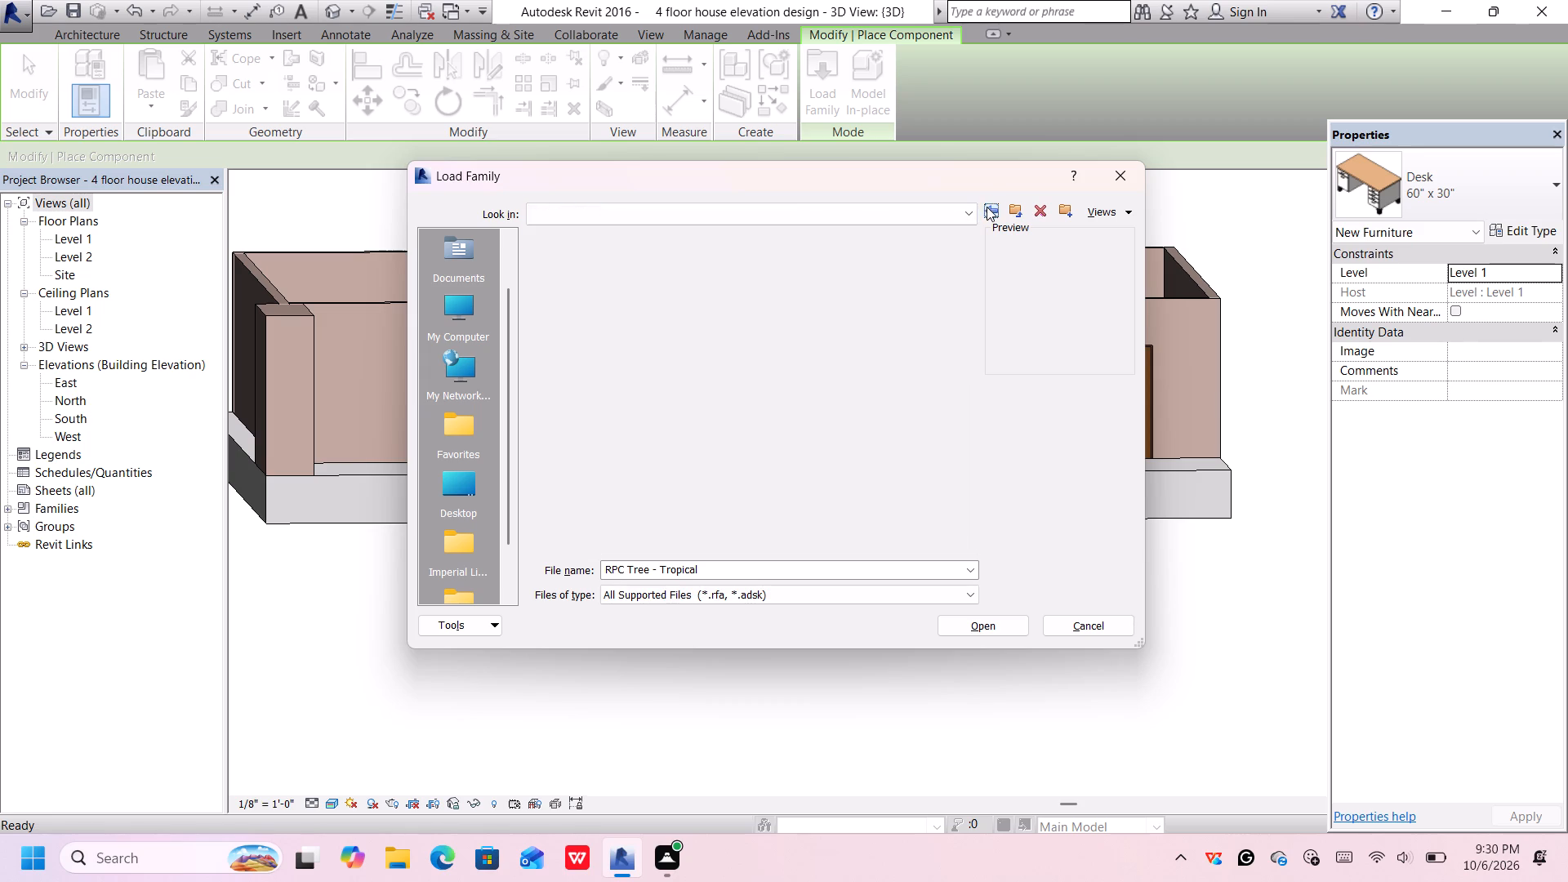
pyautogui.scroll(-1, 866, 354)
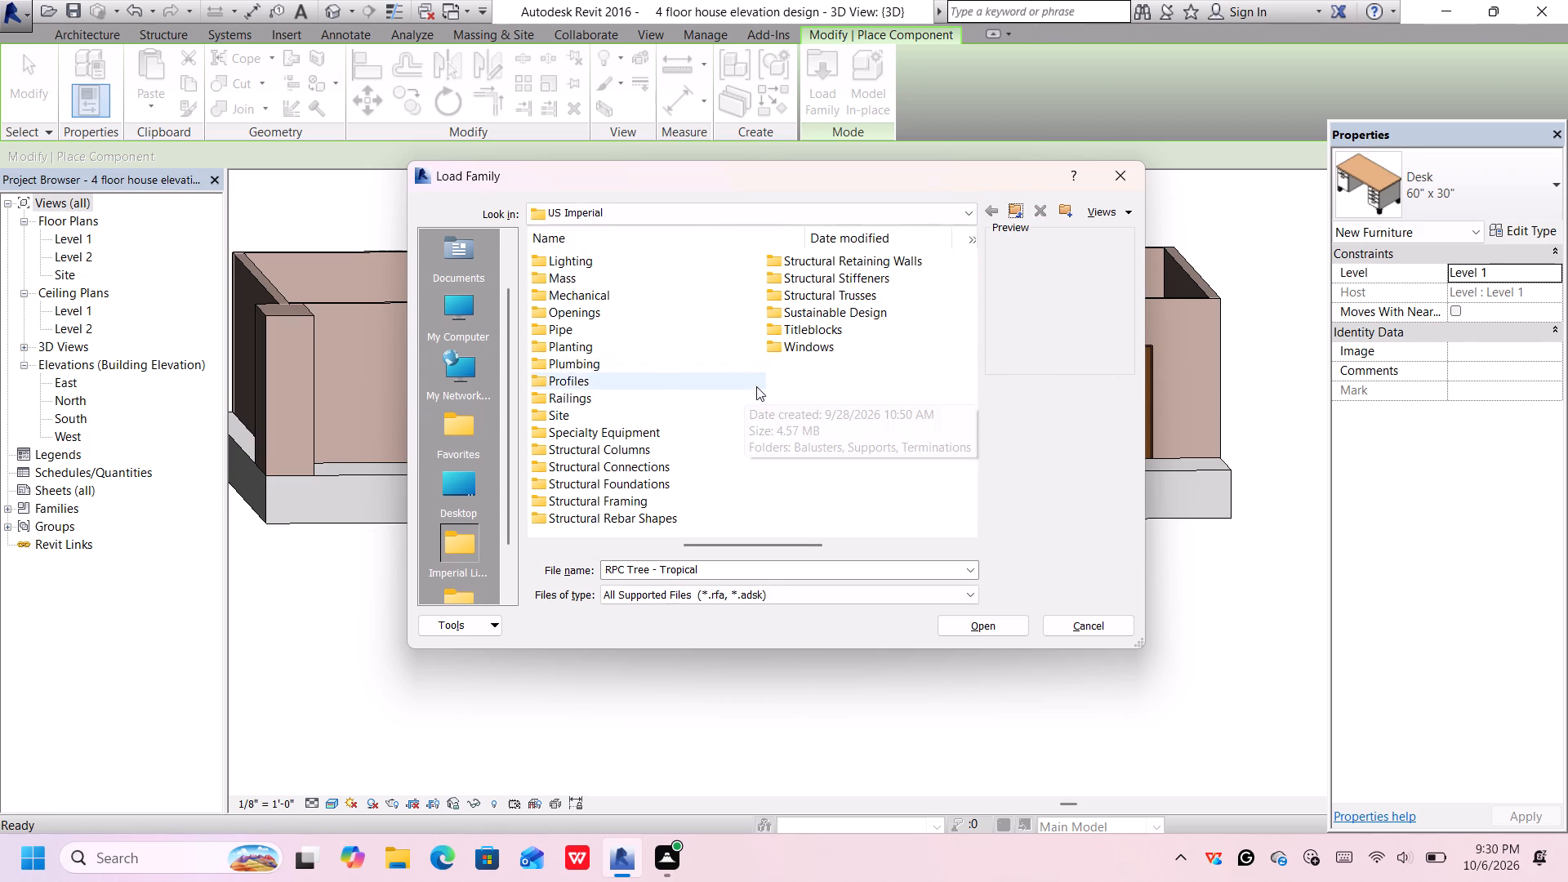
pyautogui.scroll(1, 756, 385)
pyautogui.scroll(-1, 756, 384)
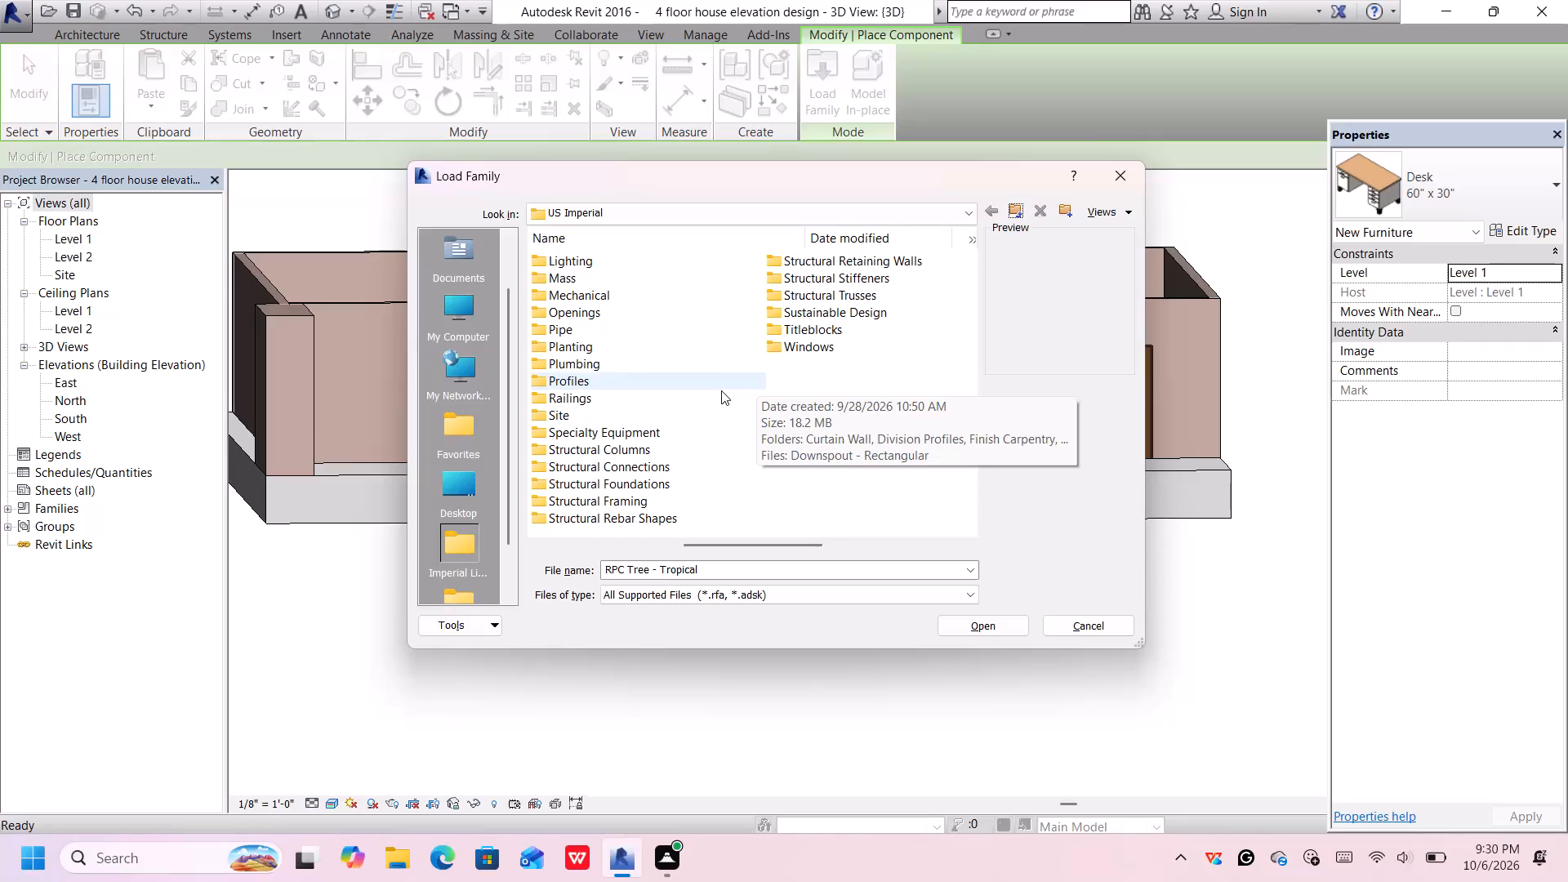
pyautogui.scroll(1, 721, 390)
pyautogui.scroll(-2, 721, 390)
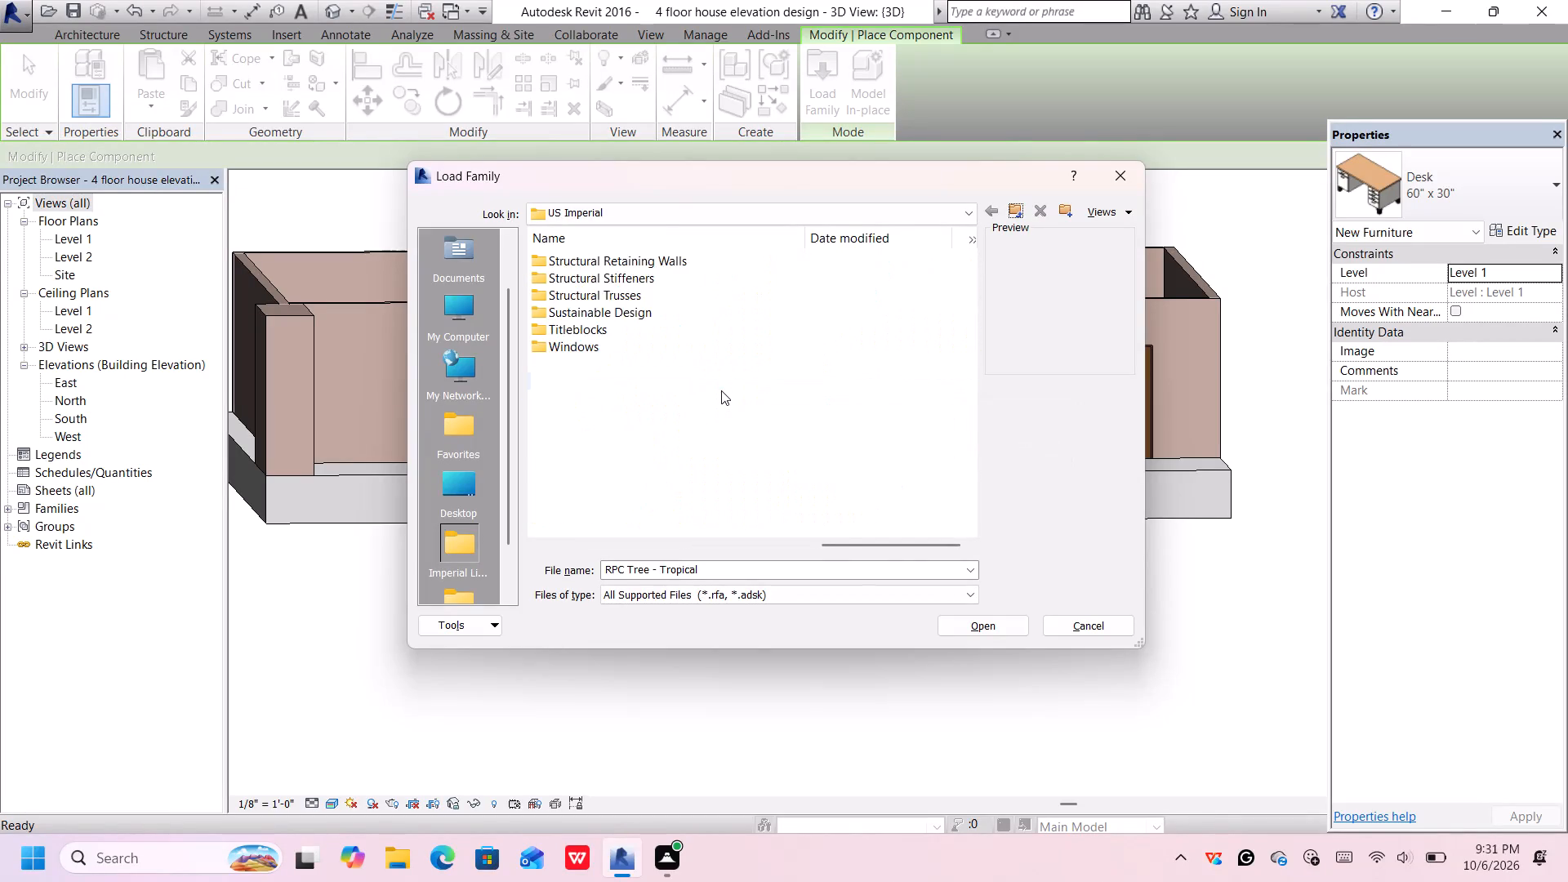
pyautogui.scroll(3, 721, 390)
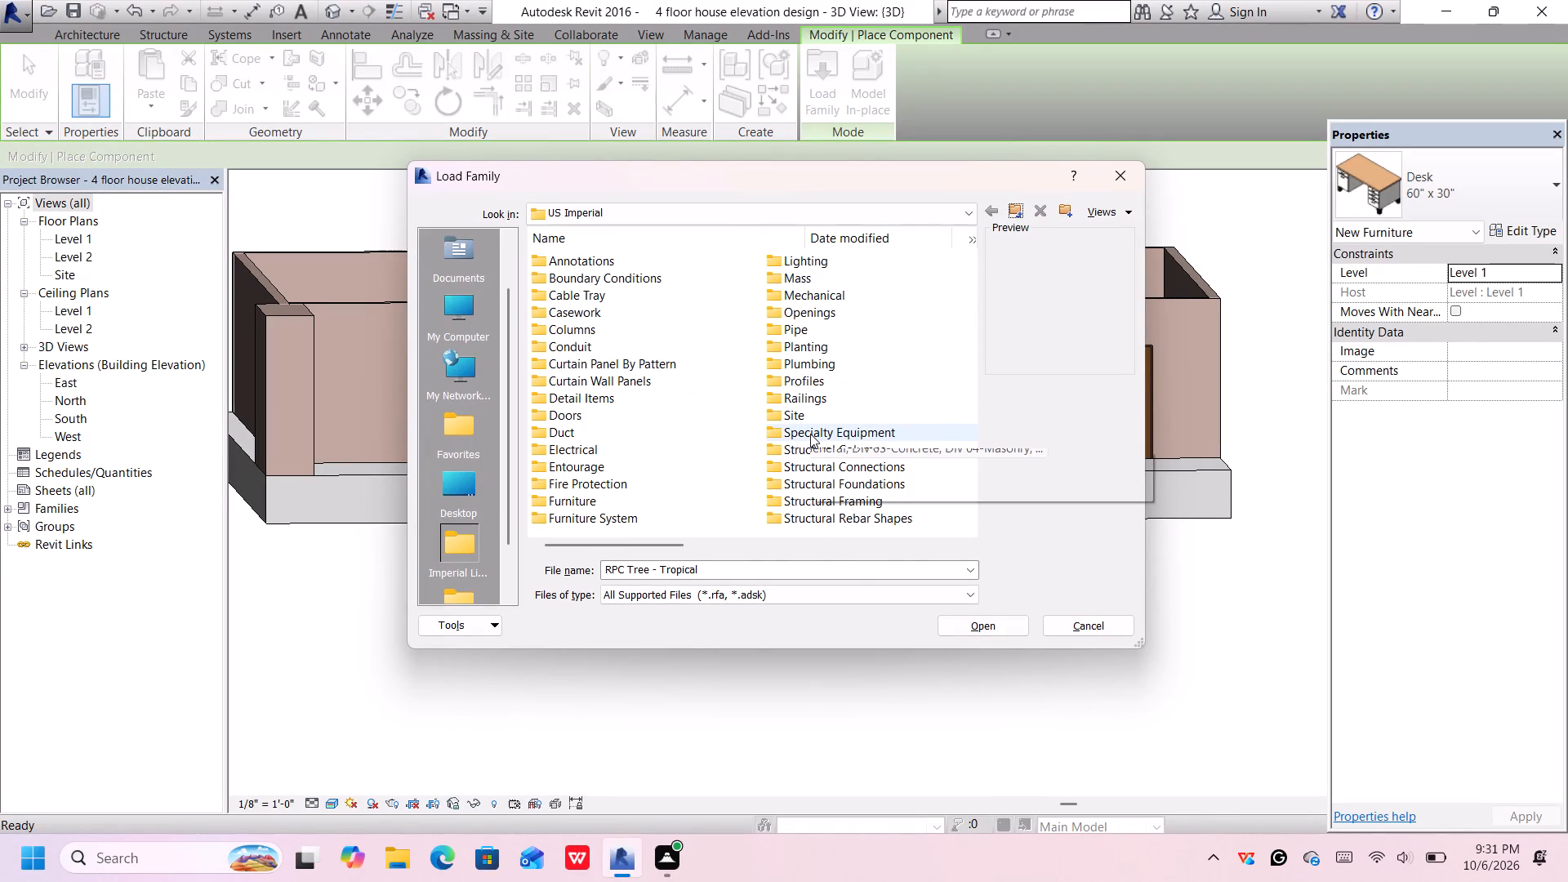
# Preview the Concrete-Rectangular Beam and Pan Joist families in the Concrete folder of the Structural Framing library, dismissing the notification card.
pyautogui.doubleClick(836, 501)
pyautogui.click(693, 262)
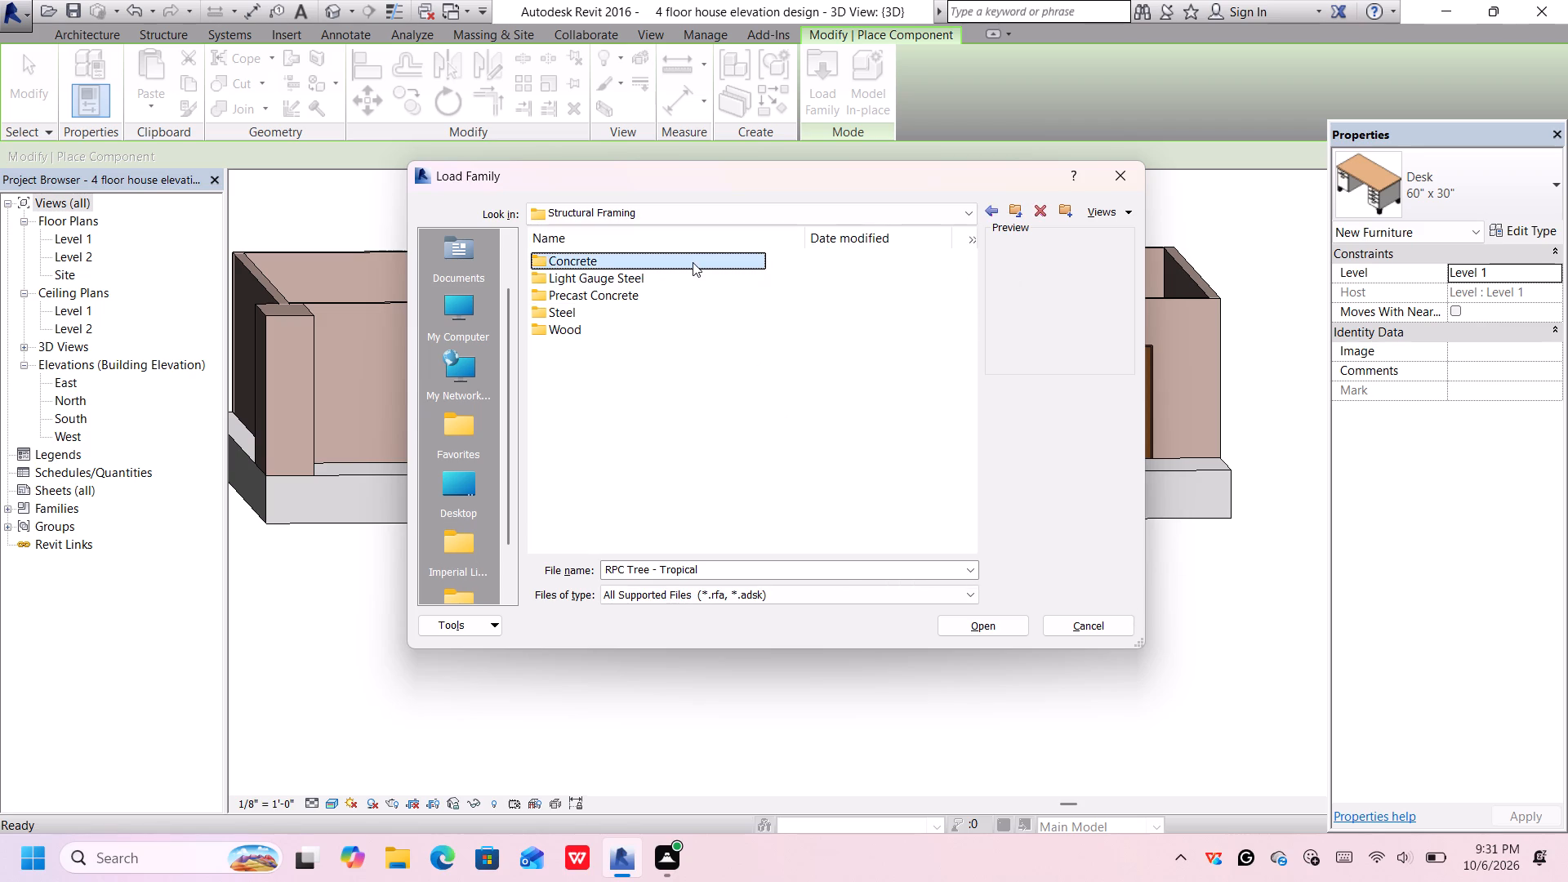
pyautogui.click(693, 262)
pyautogui.click(693, 261)
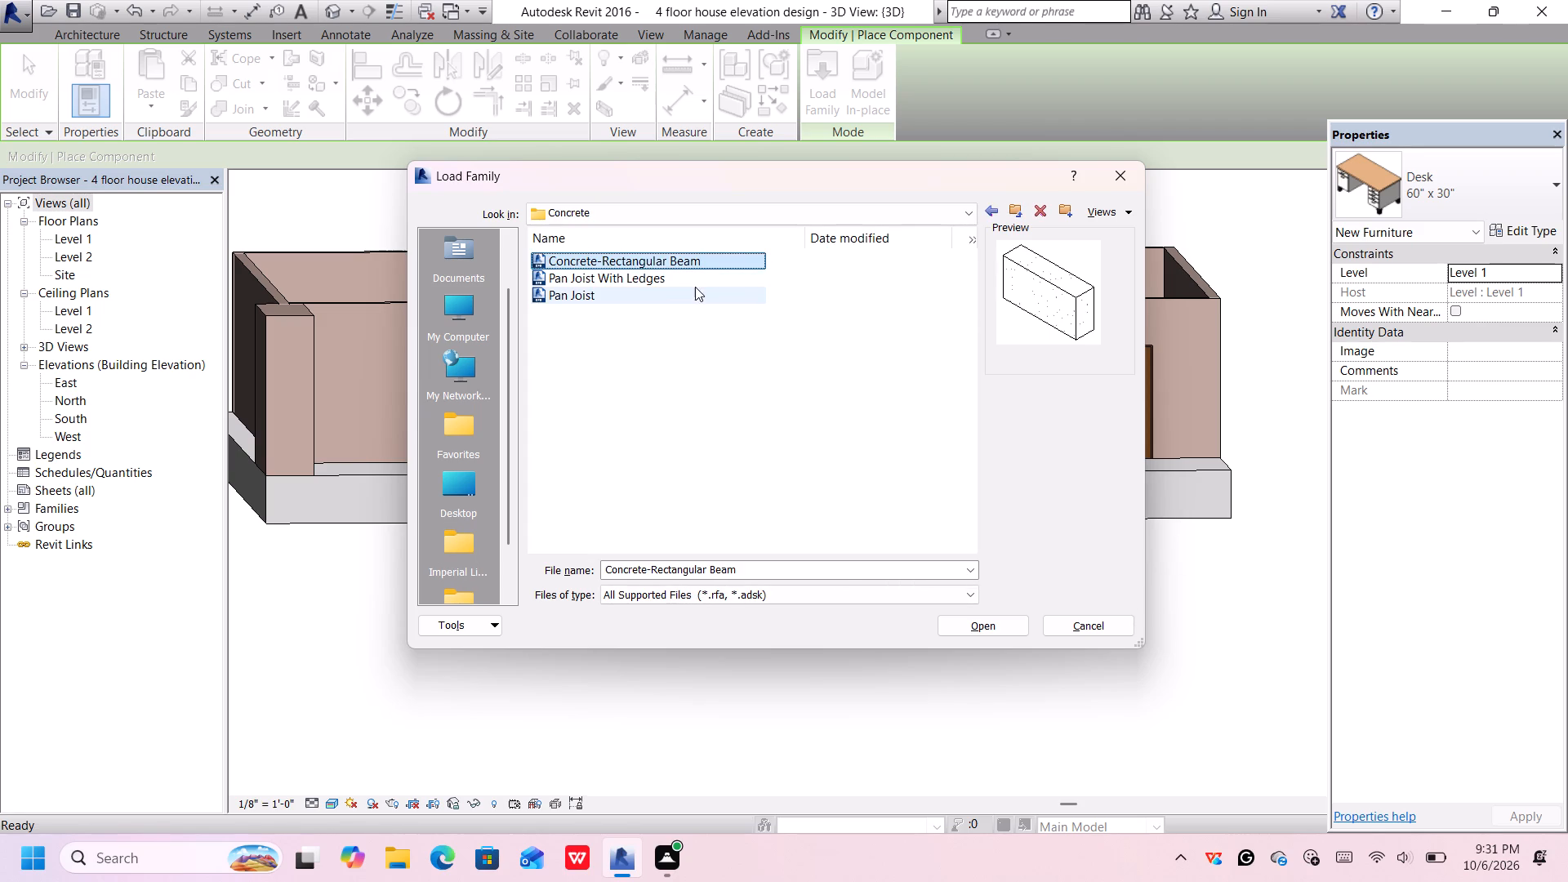
pyautogui.click(695, 287)
pyautogui.click(694, 300)
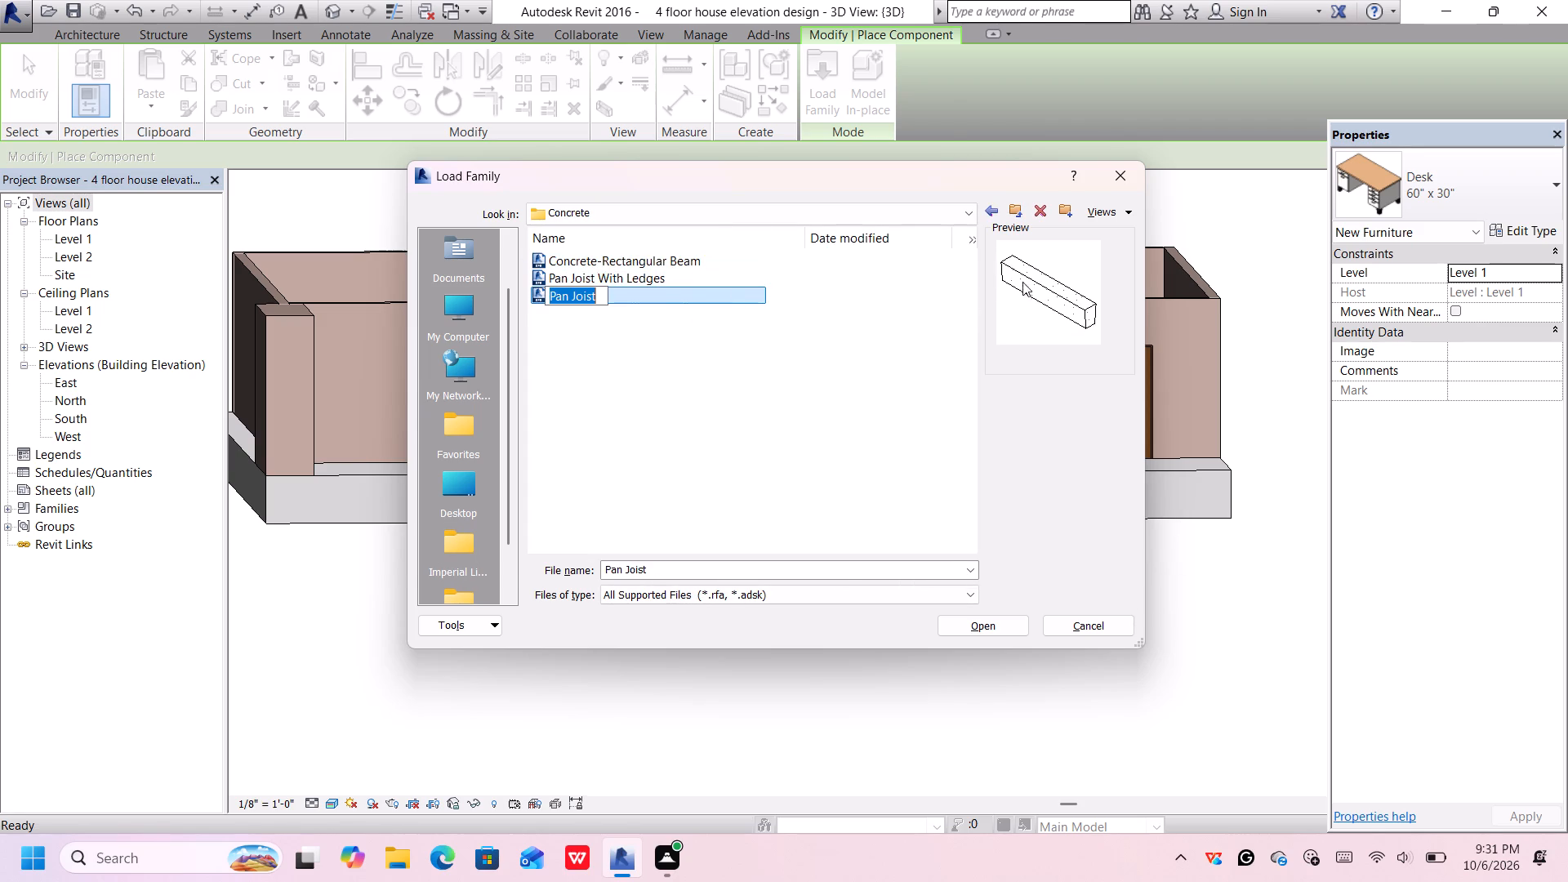
pyautogui.click(993, 209)
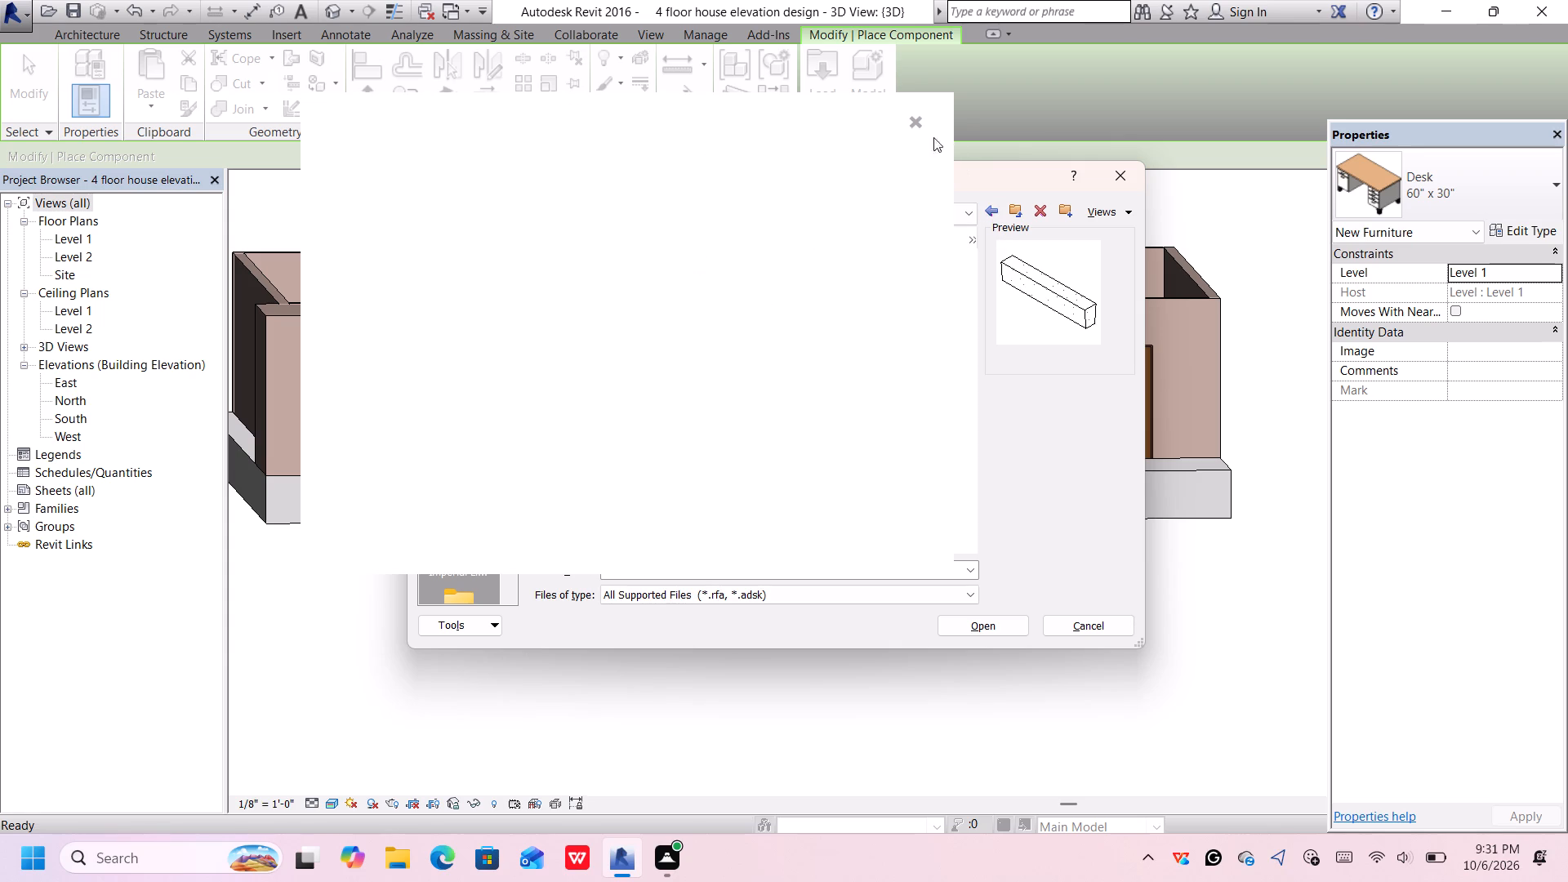
pyautogui.click(914, 123)
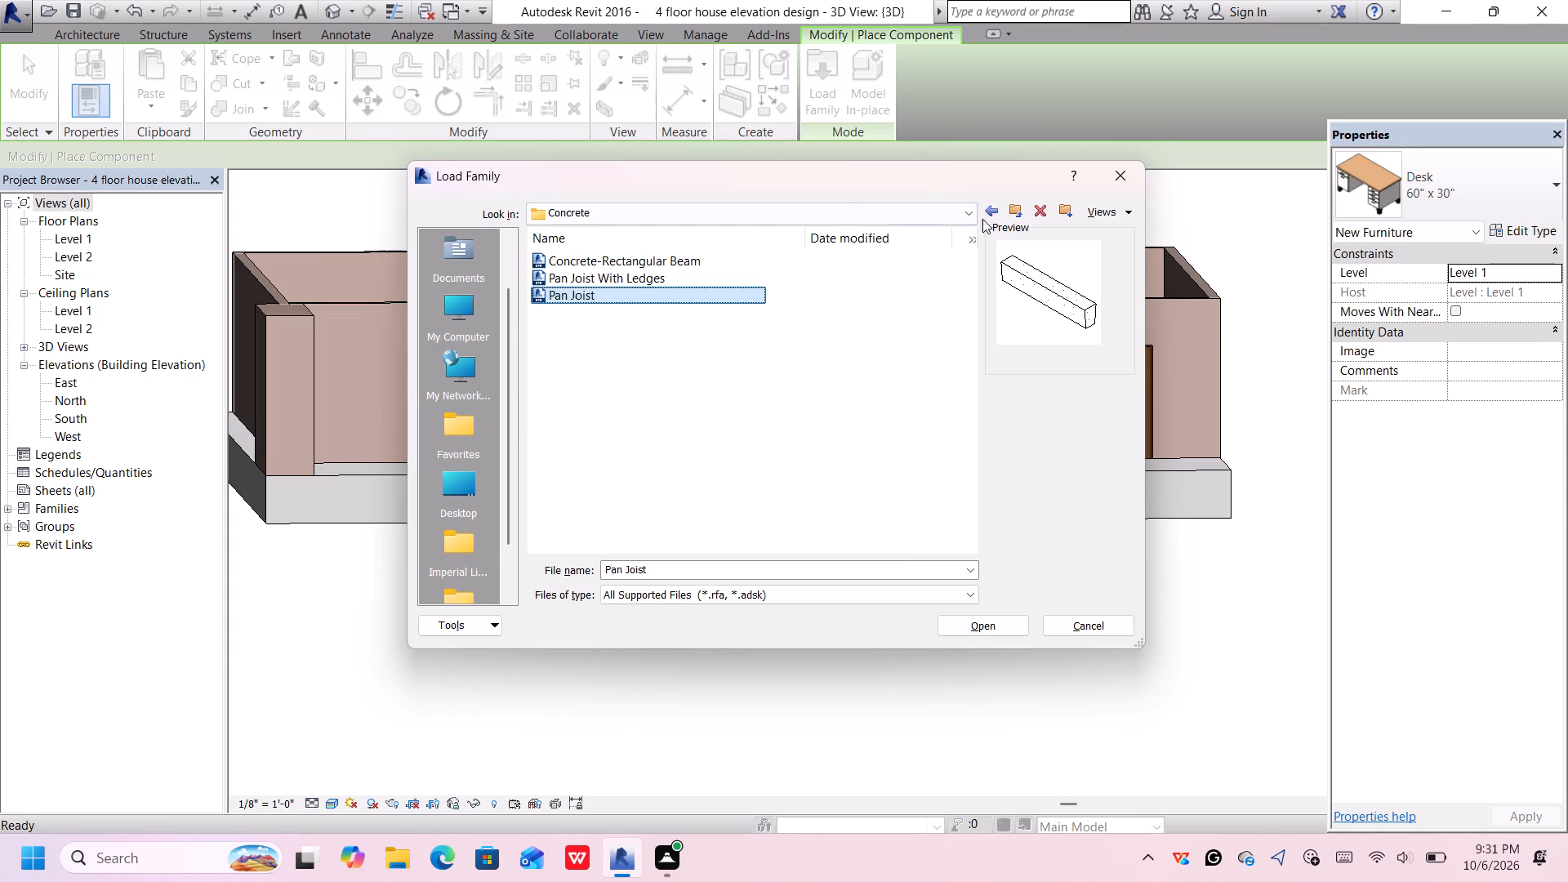
# Preview the Light Gauge Steel families of the Structural Framing library, from Light Gauge-Angles to Light Gauge-Zees.
pyautogui.click(998, 211)
pyautogui.doubleClick(735, 274)
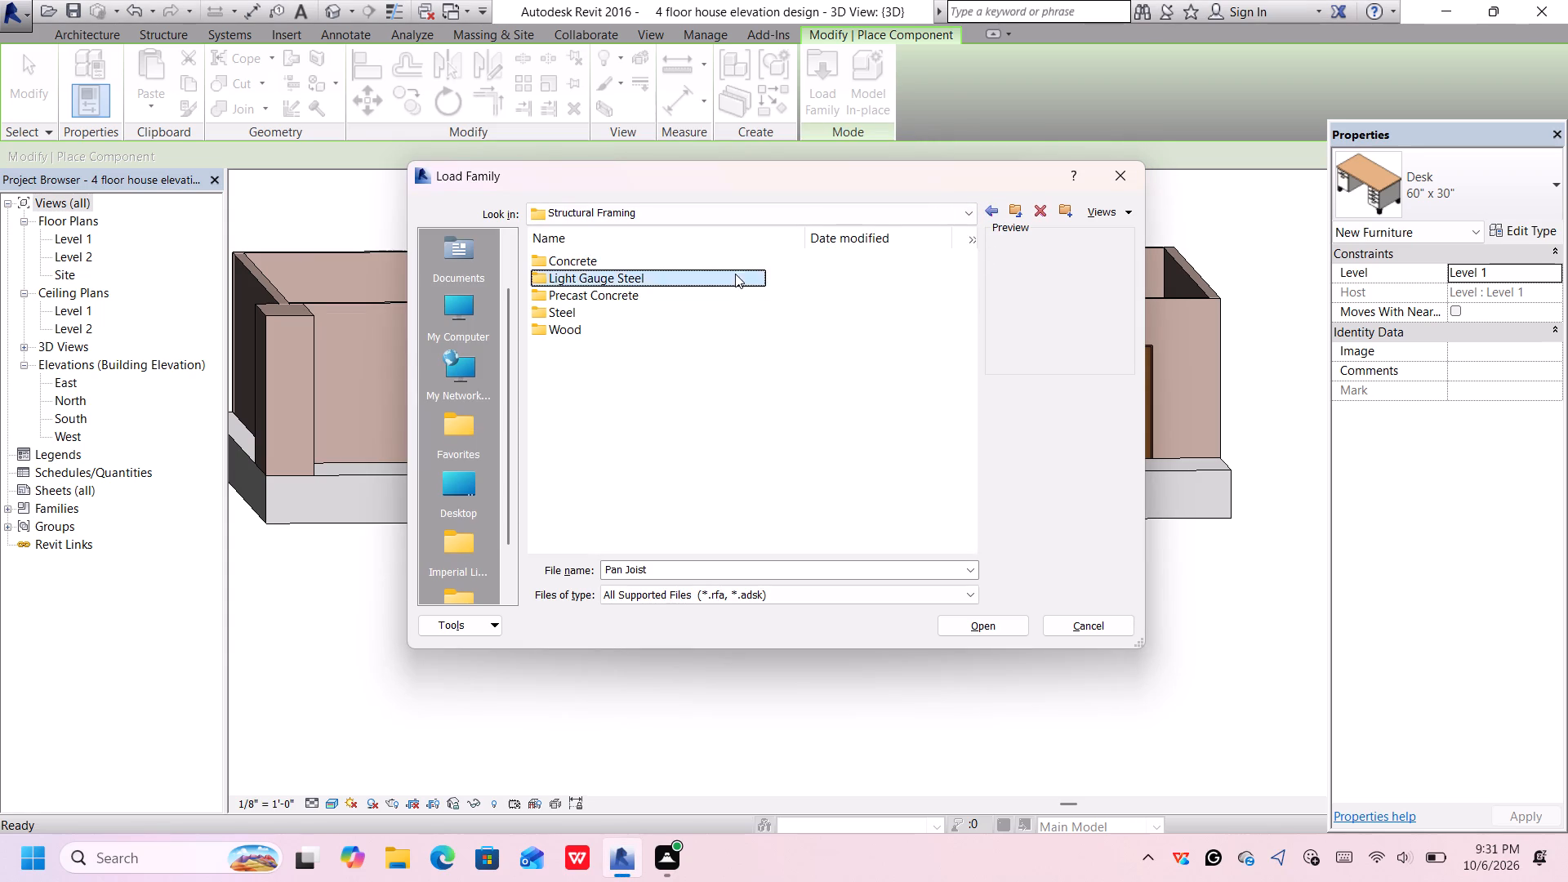
pyautogui.click(738, 261)
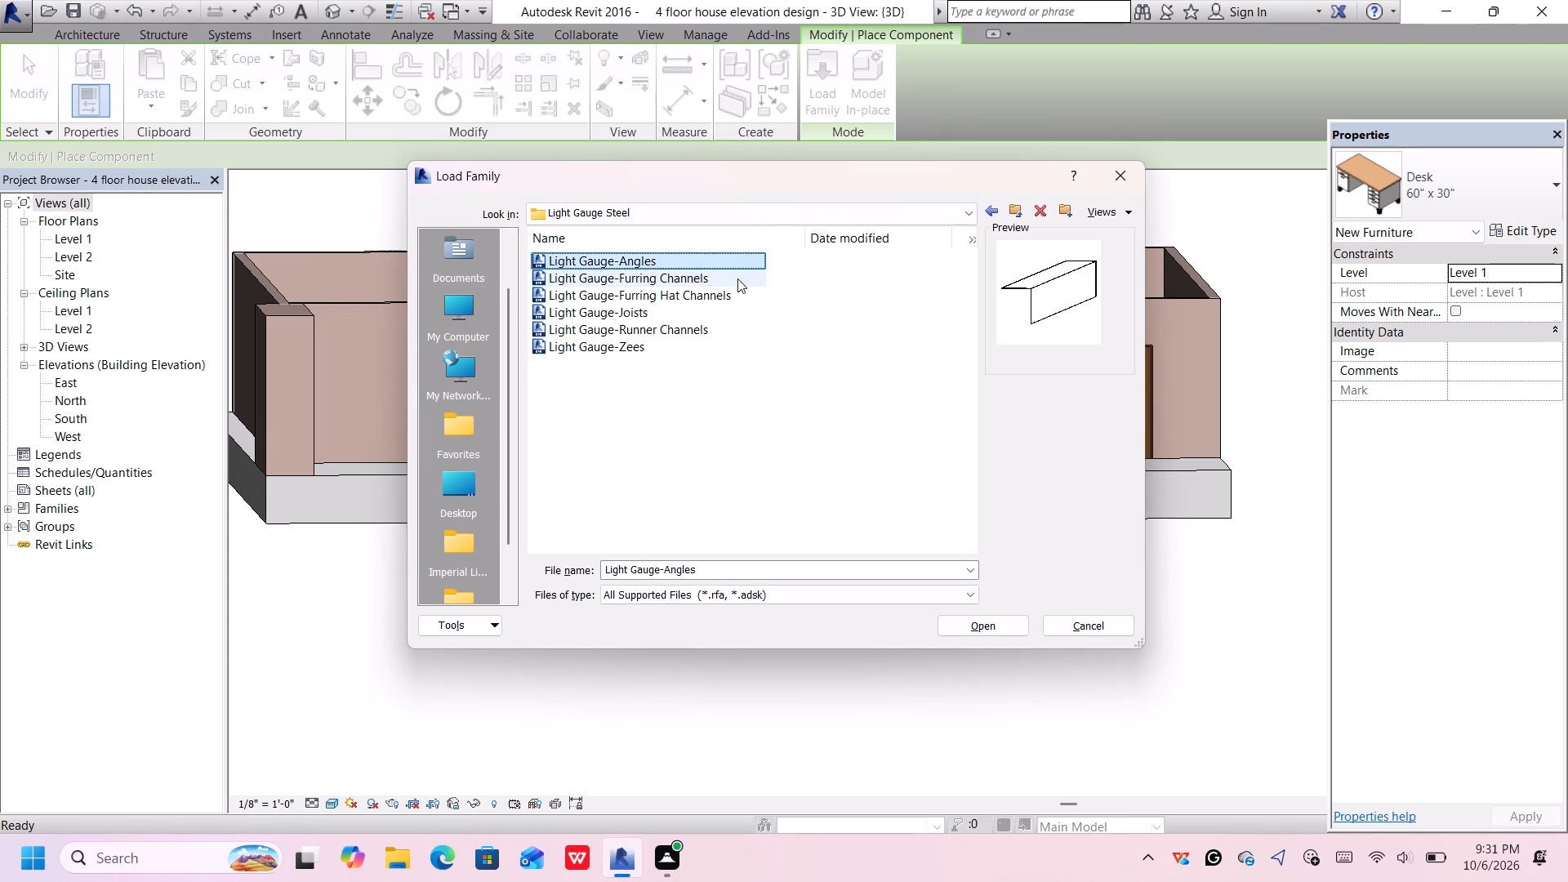
pyautogui.click(737, 278)
pyautogui.click(737, 290)
pyautogui.click(735, 310)
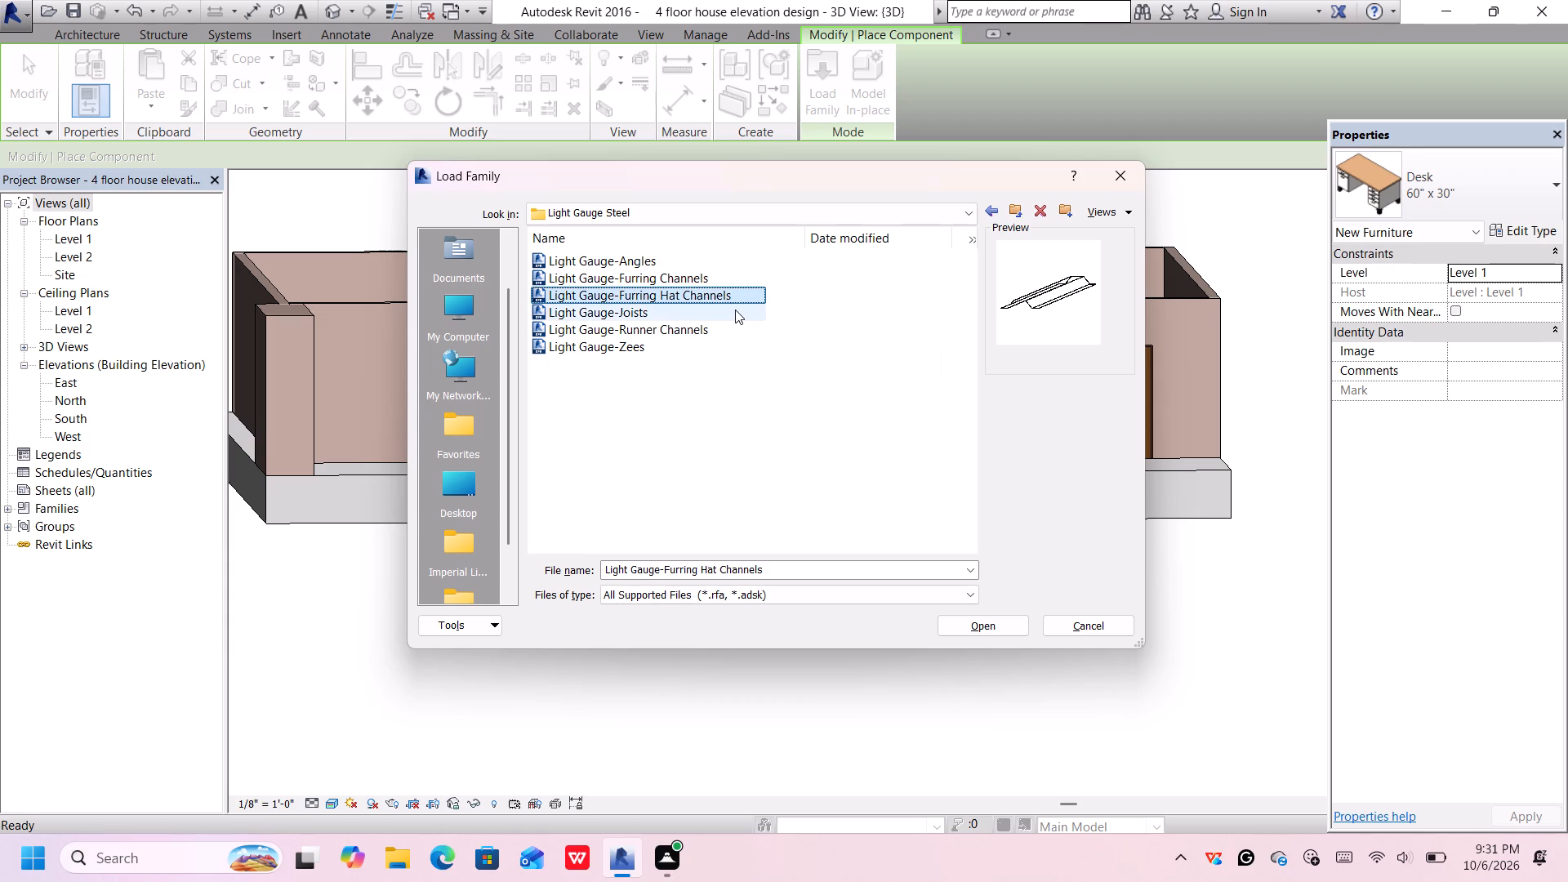
pyautogui.click(733, 329)
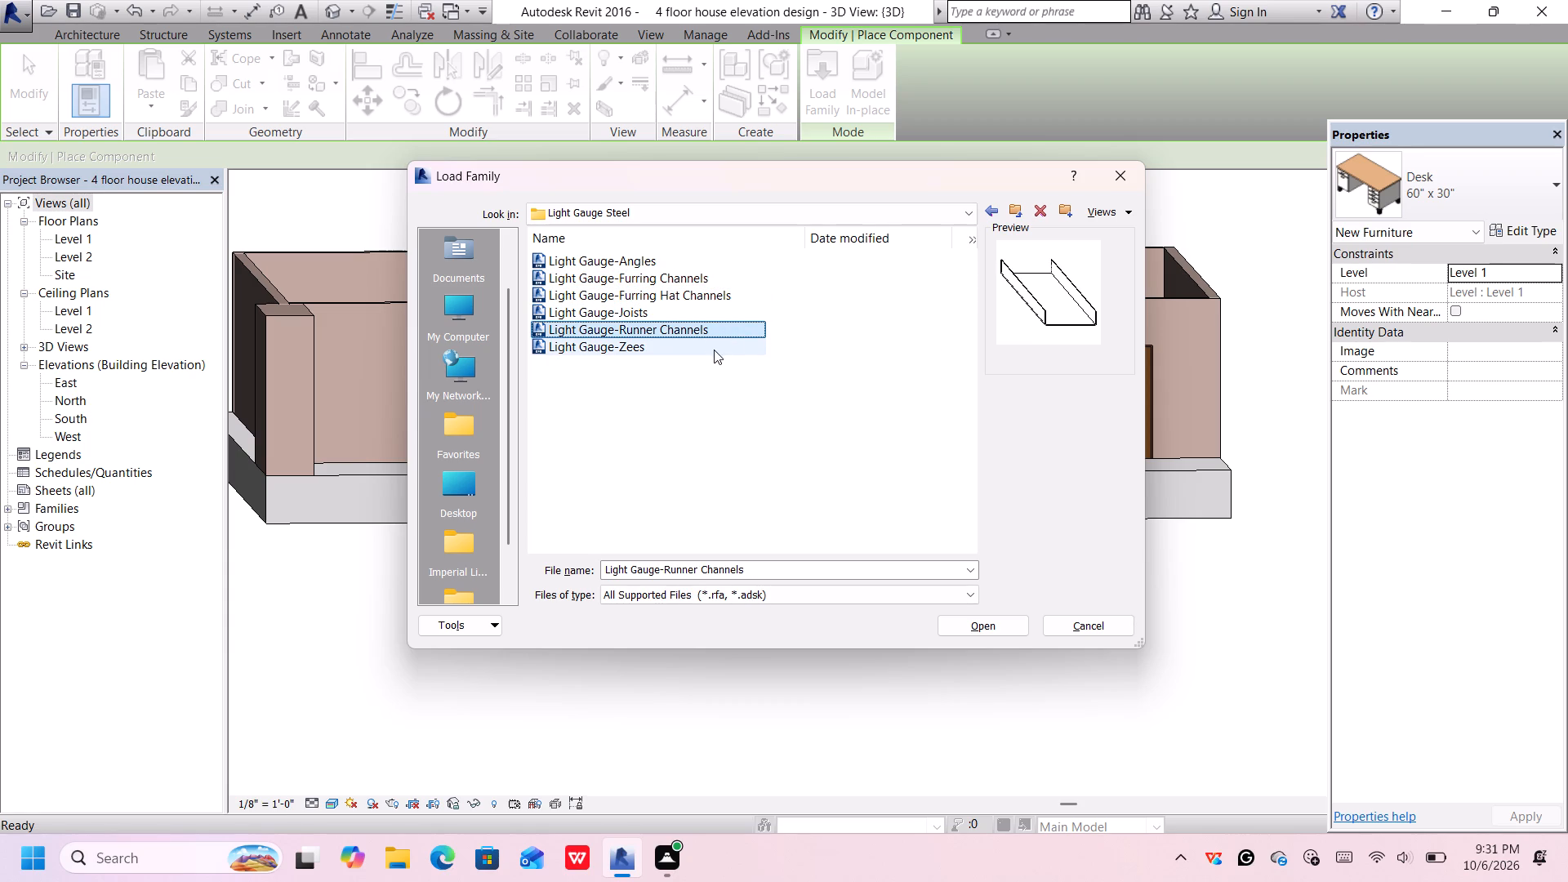
pyautogui.click(721, 348)
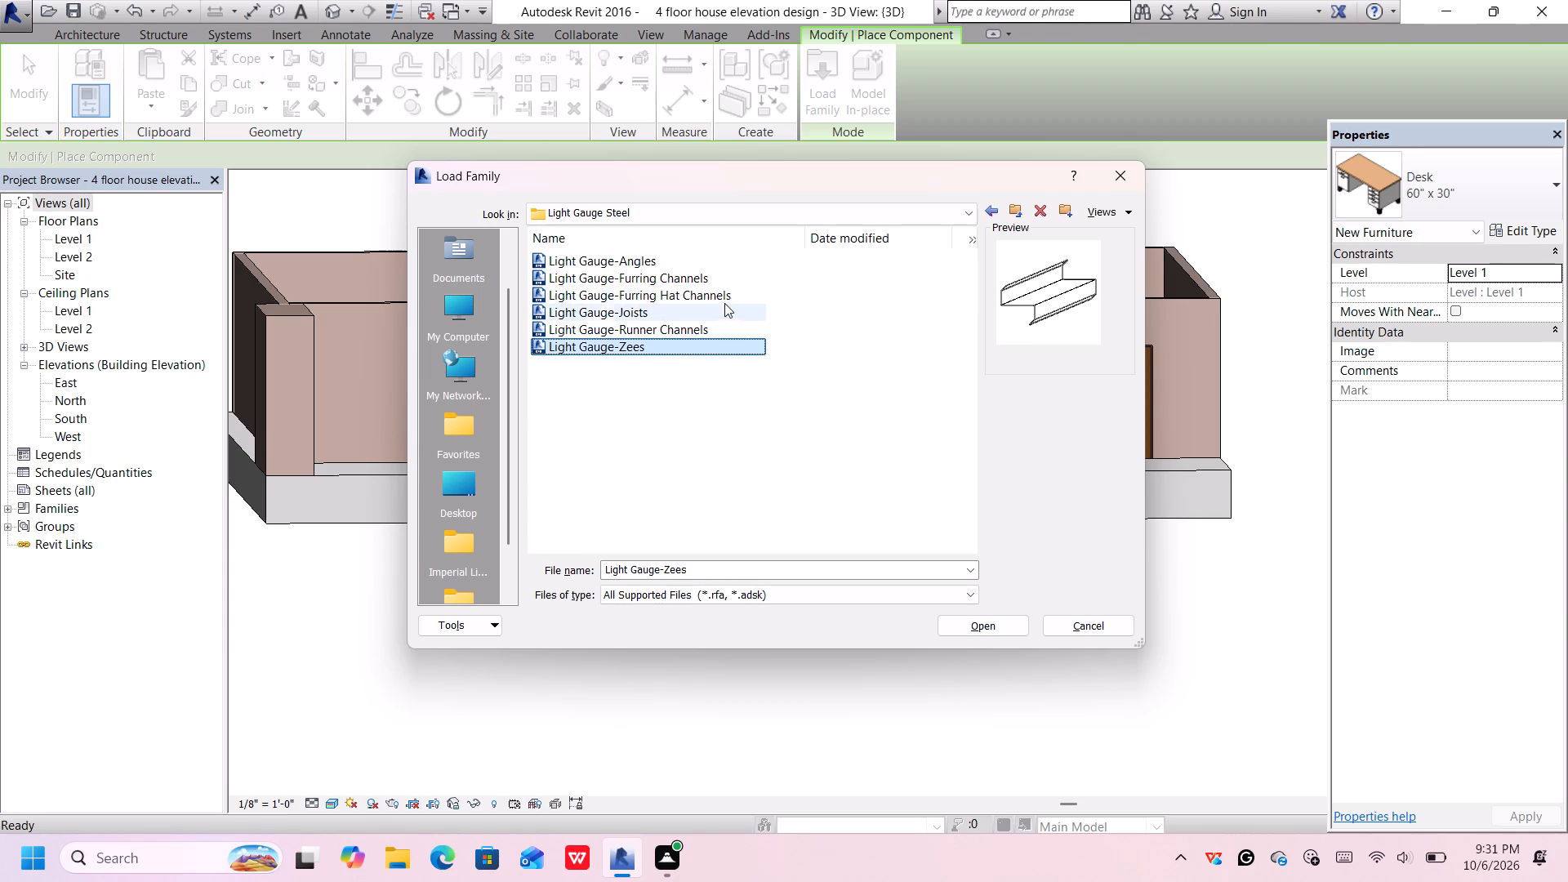
# Preview the Precast Concrete families of the Structural Framing library, from Precast-Concrete Double Tees to Precast-Girder I-Parallel-Support Strengthened.
pyautogui.click(983, 206)
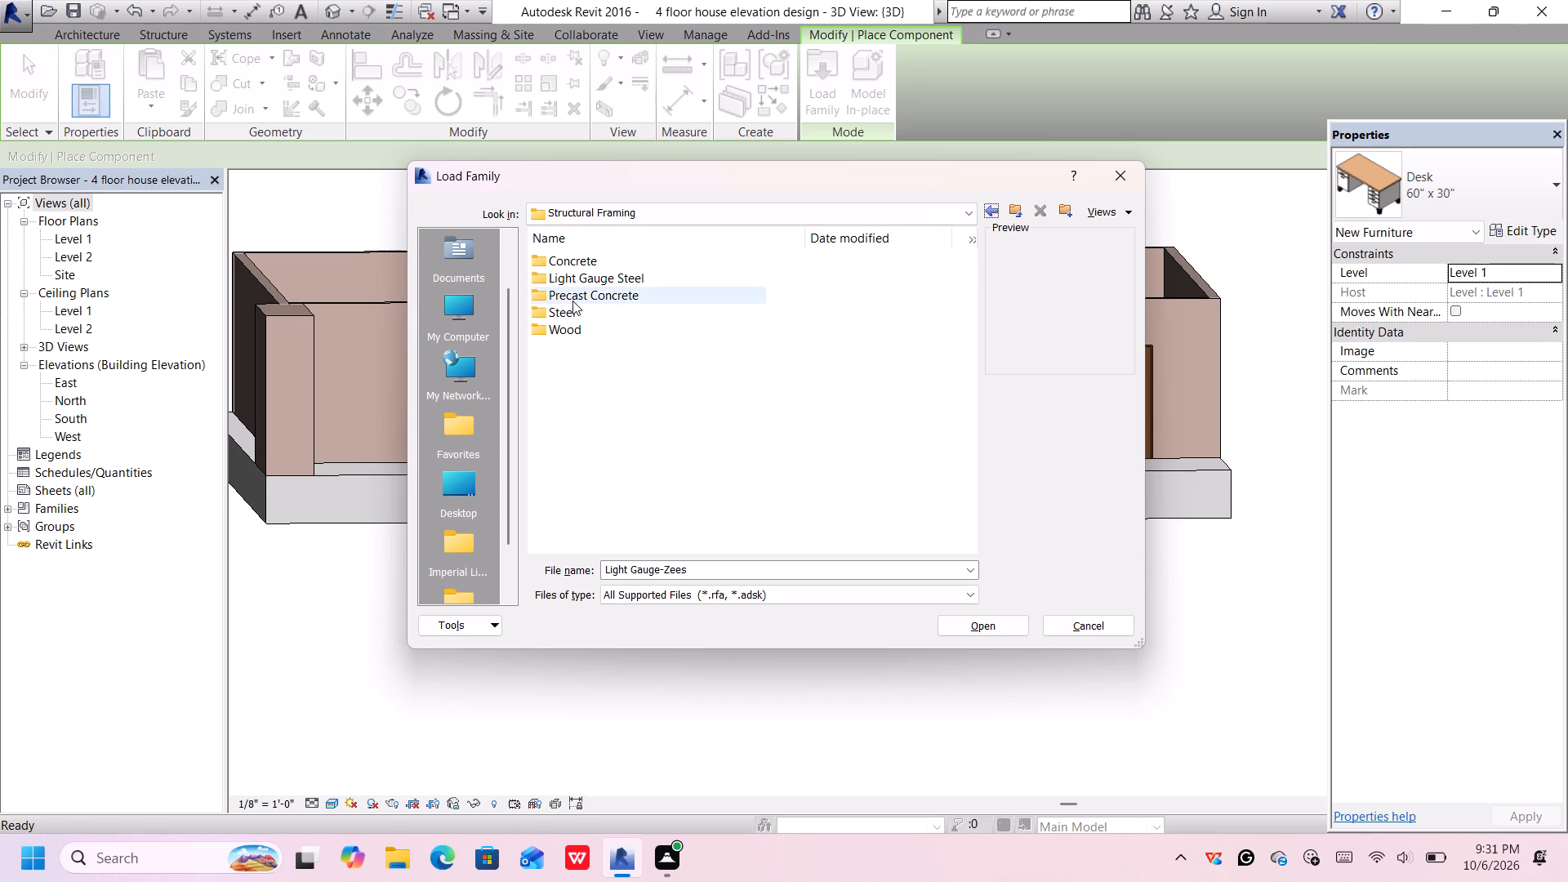
pyautogui.doubleClick(572, 301)
pyautogui.click(669, 298)
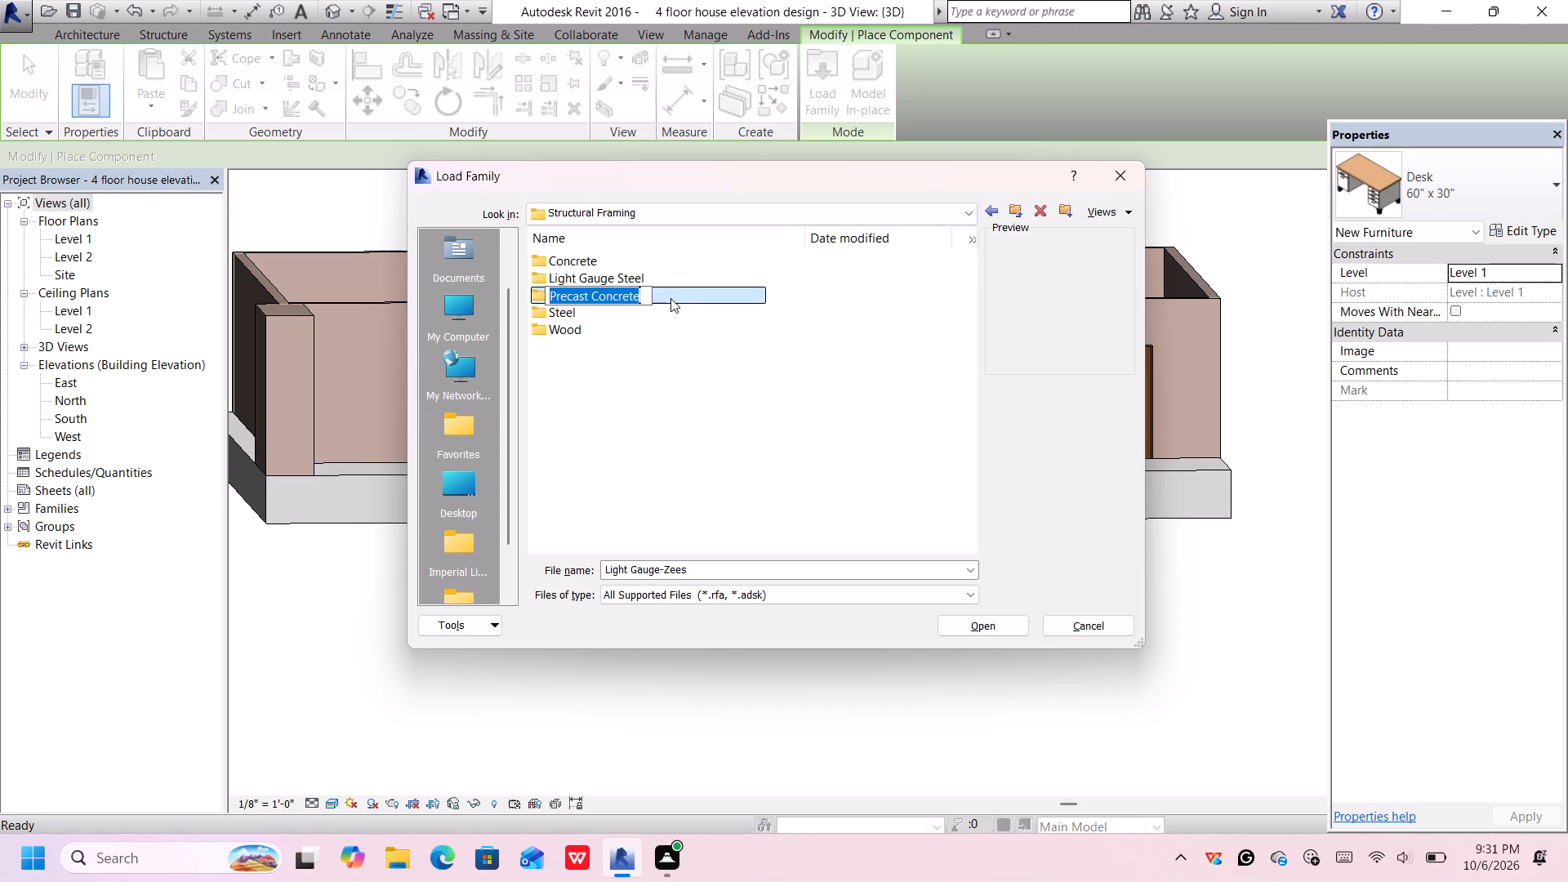
pyautogui.doubleClick(670, 296)
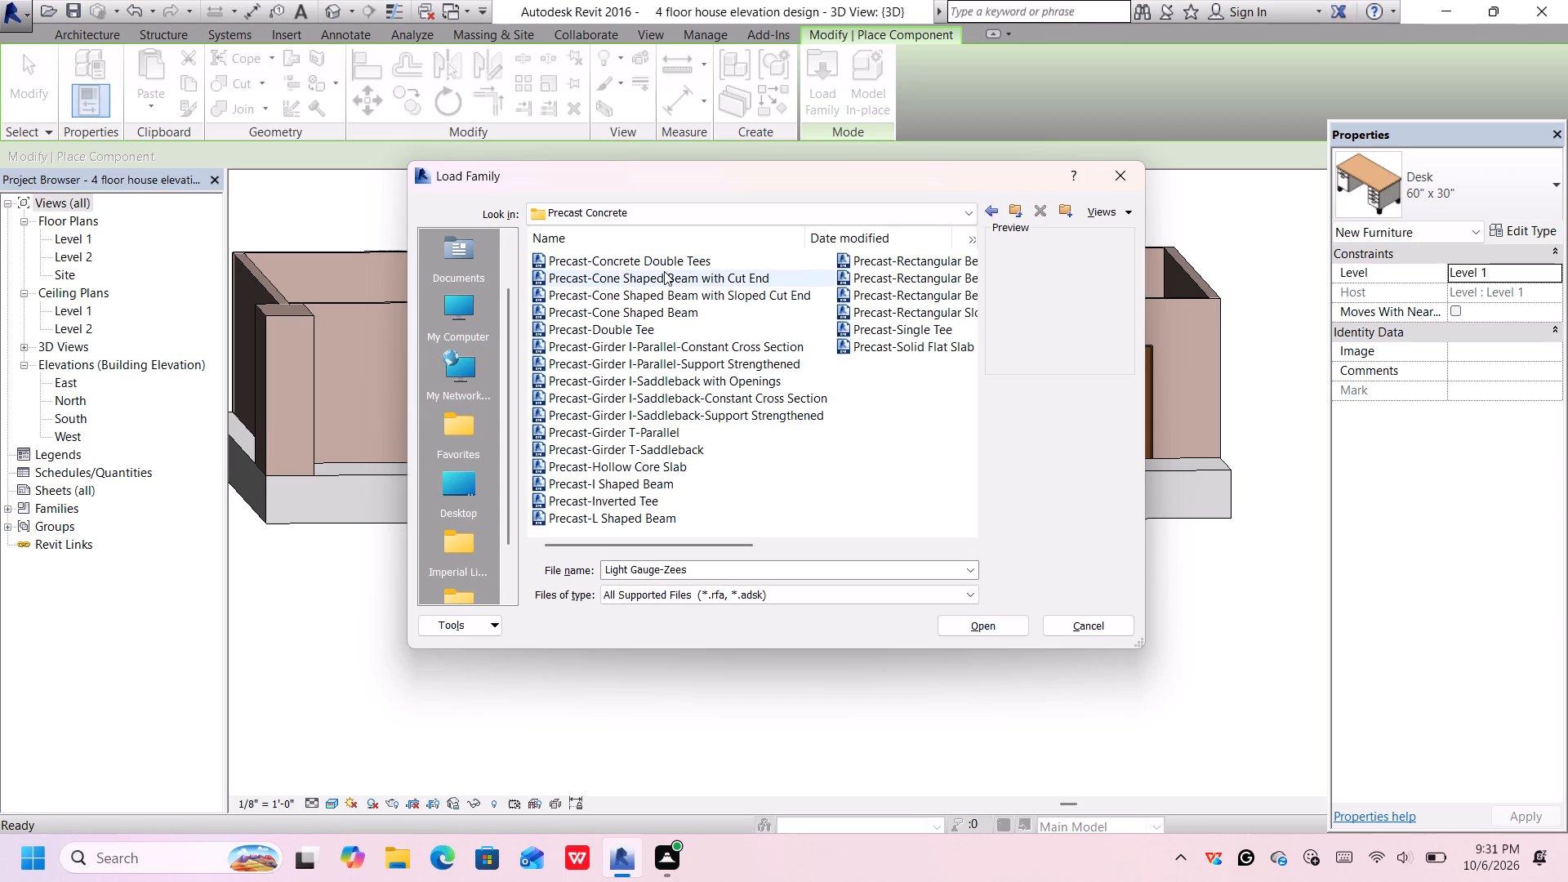
pyautogui.click(664, 271)
pyautogui.click(670, 259)
pyautogui.click(668, 283)
pyautogui.click(668, 300)
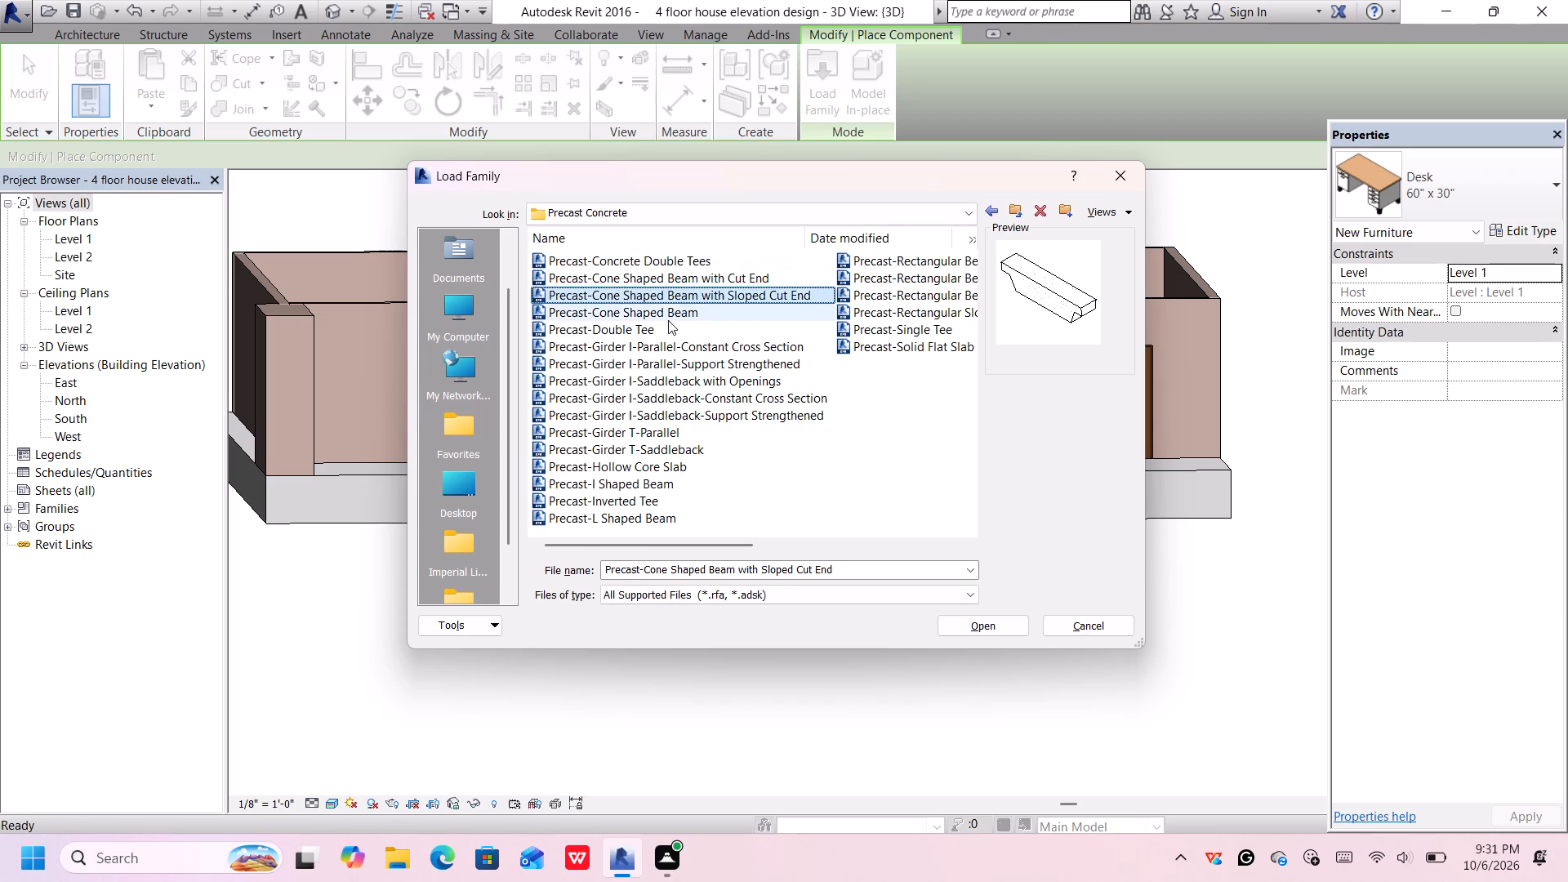
pyautogui.click(670, 323)
pyautogui.click(667, 349)
pyautogui.click(673, 363)
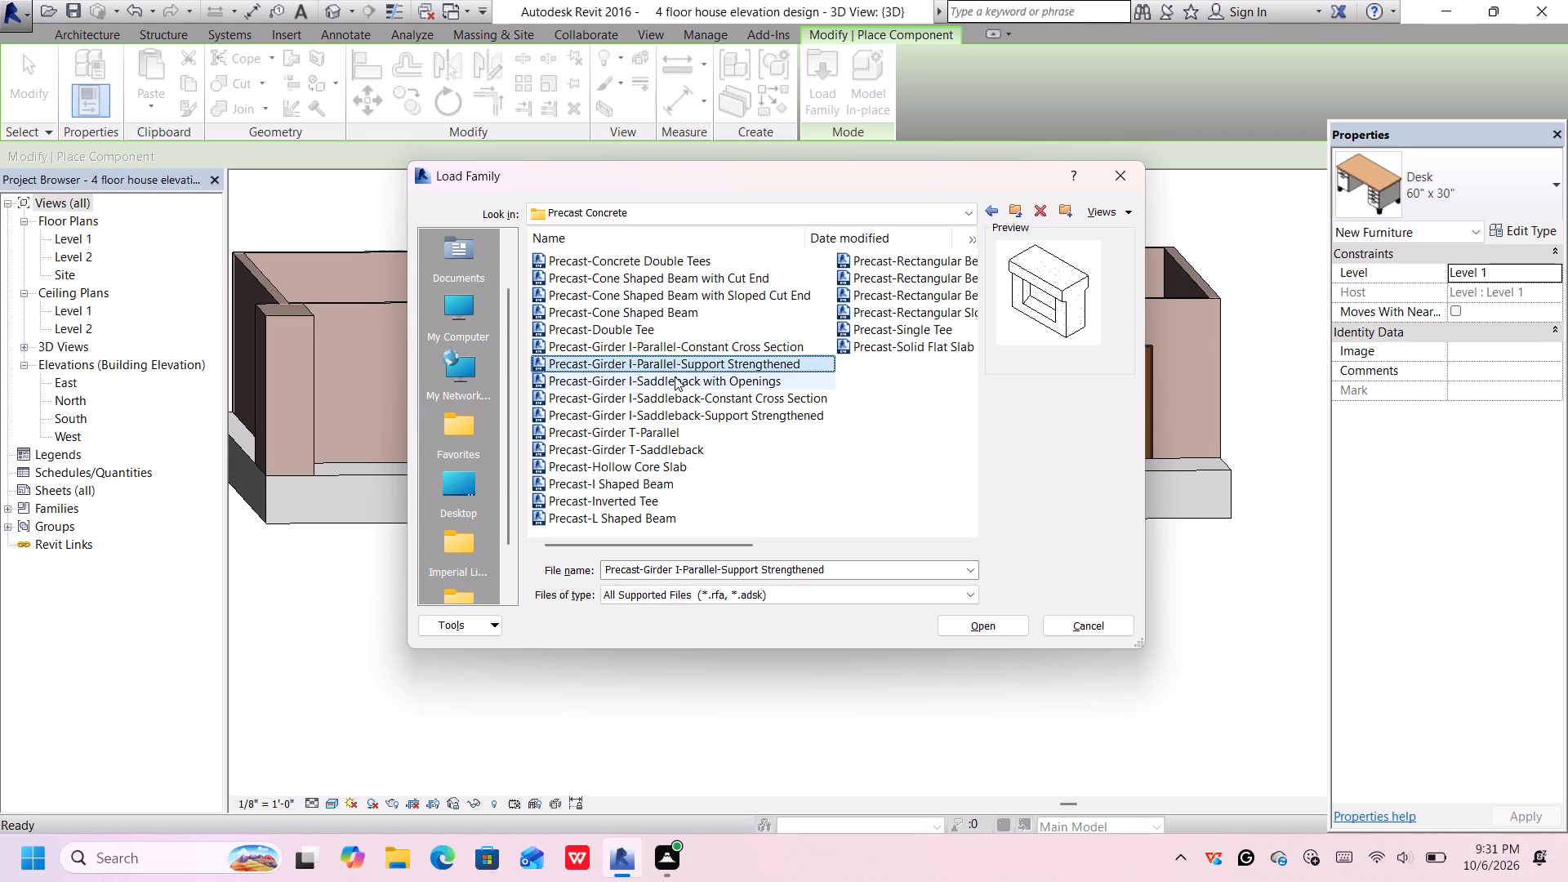
# Preview the remaining girder, slab and beam families in the Precast Concrete folder, from Precast-Girder I-Saddleback with Openings to Precast-L Shaped Beam.
pyautogui.click(675, 376)
pyautogui.click(676, 394)
pyautogui.click(666, 407)
pyautogui.click(670, 429)
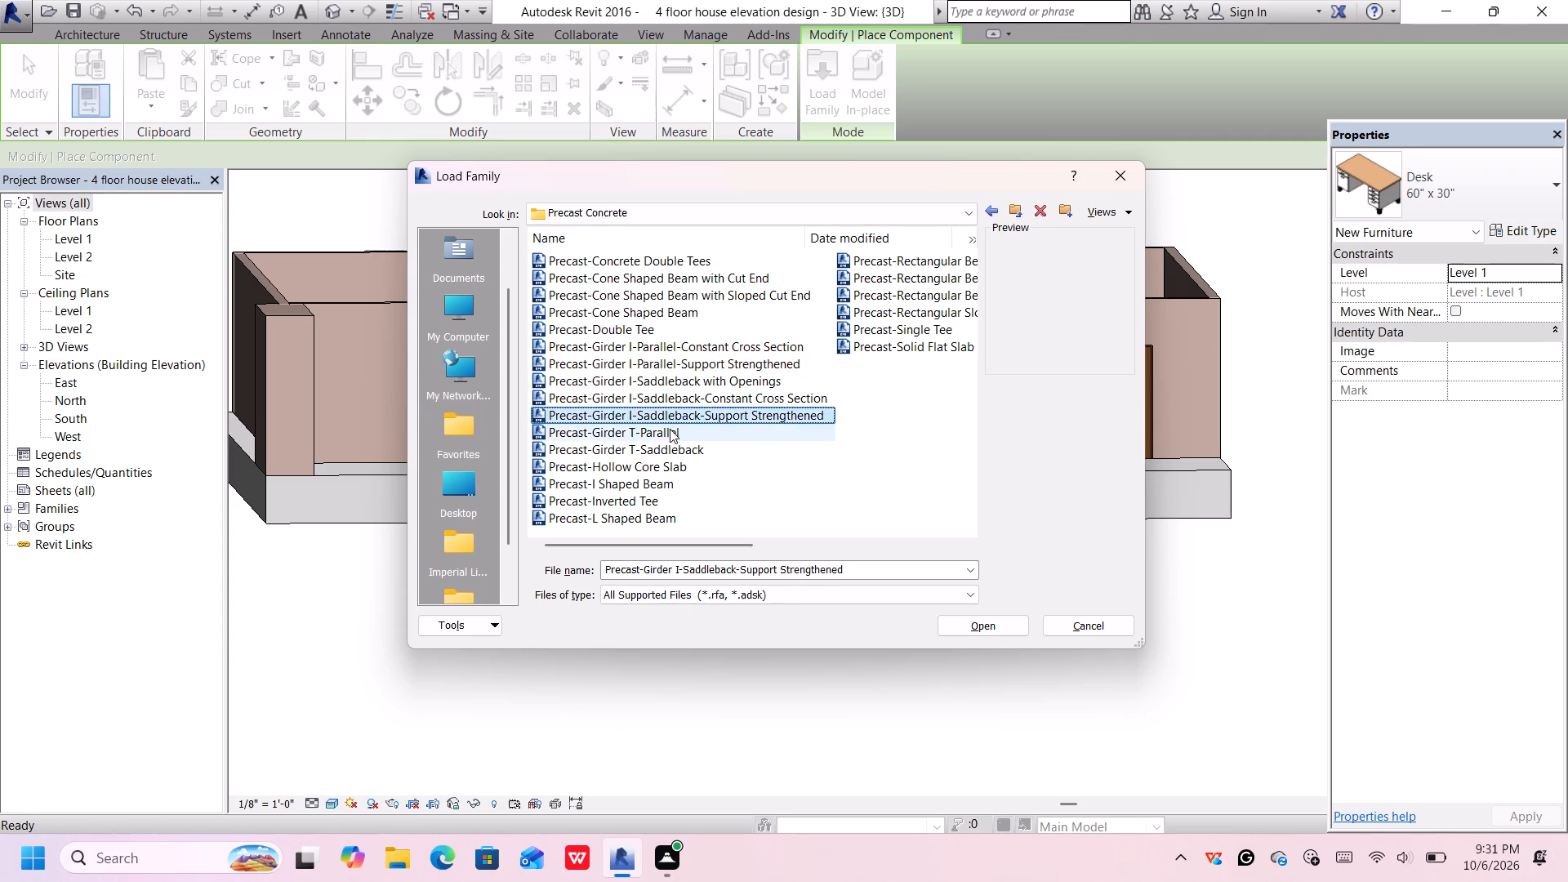
pyautogui.click(664, 447)
pyautogui.click(660, 467)
pyautogui.click(657, 478)
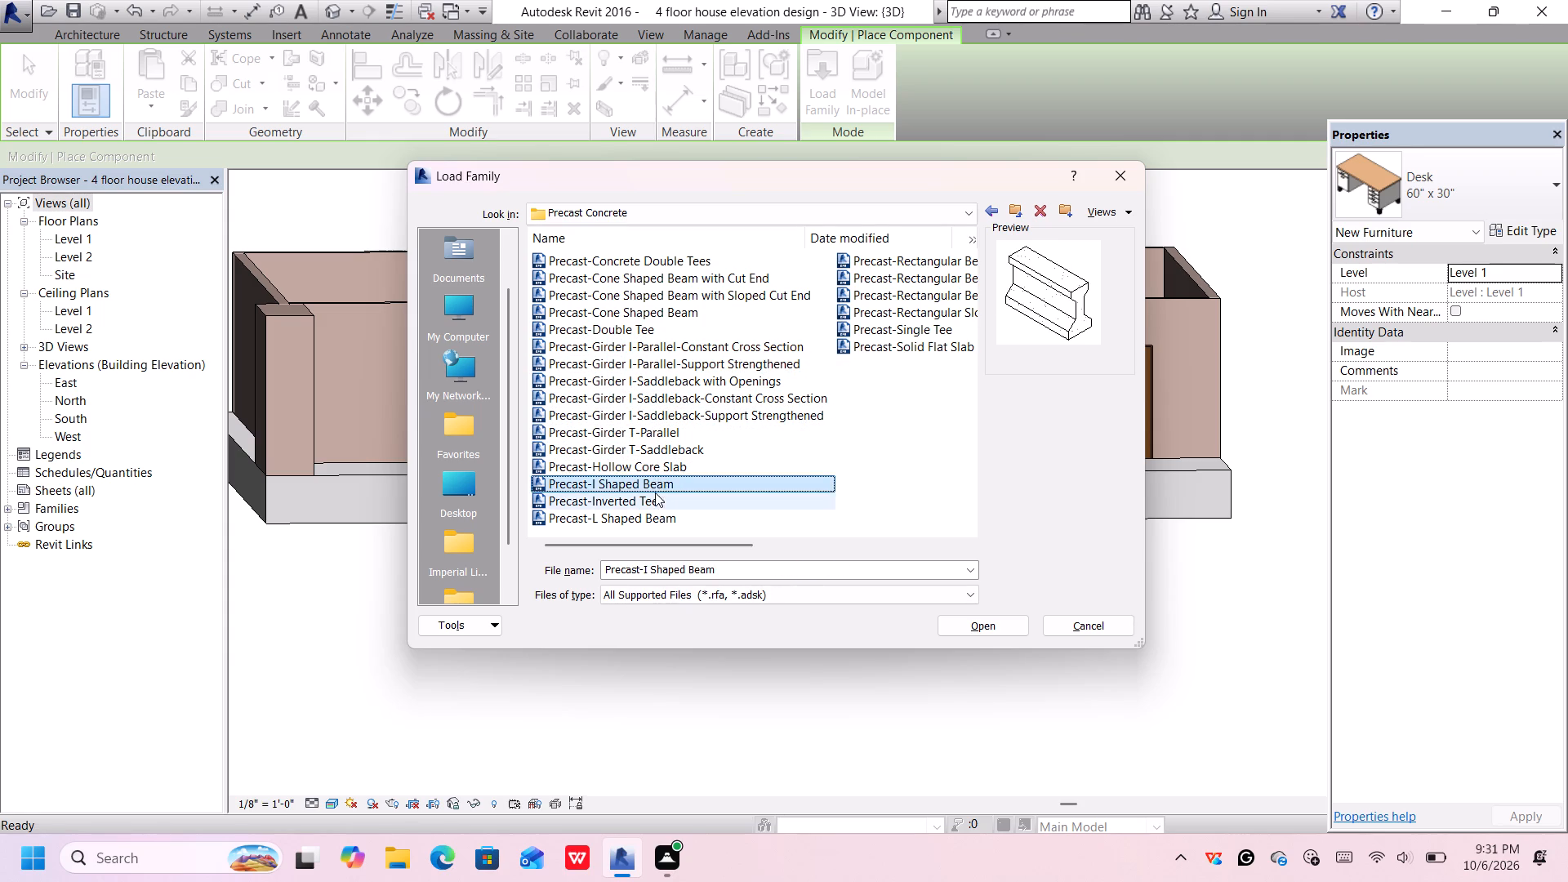
pyautogui.click(655, 492)
pyautogui.click(652, 508)
pyautogui.click(649, 516)
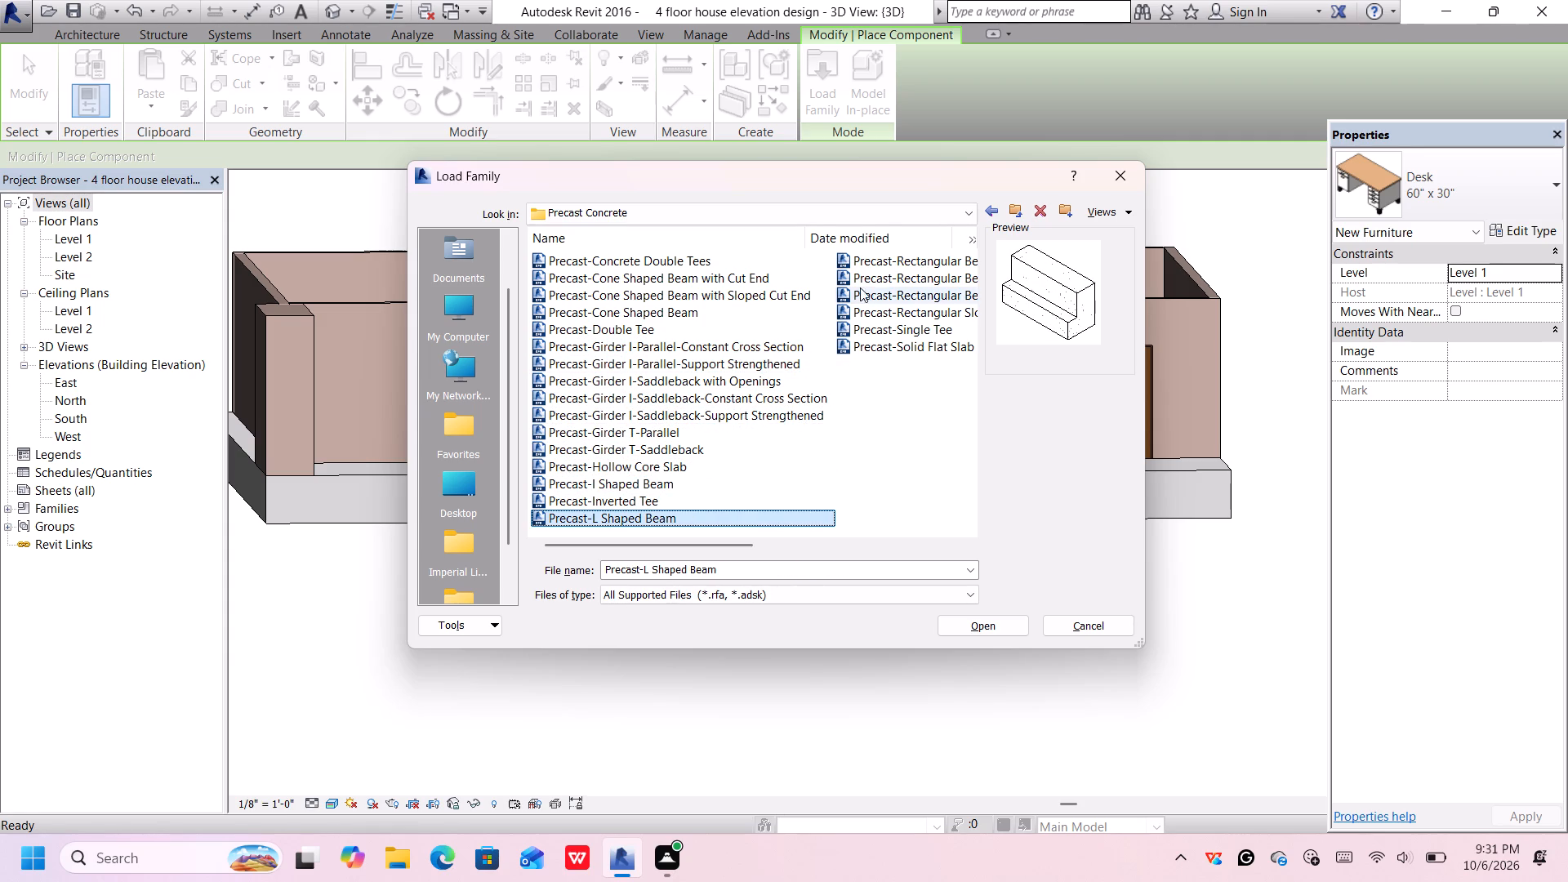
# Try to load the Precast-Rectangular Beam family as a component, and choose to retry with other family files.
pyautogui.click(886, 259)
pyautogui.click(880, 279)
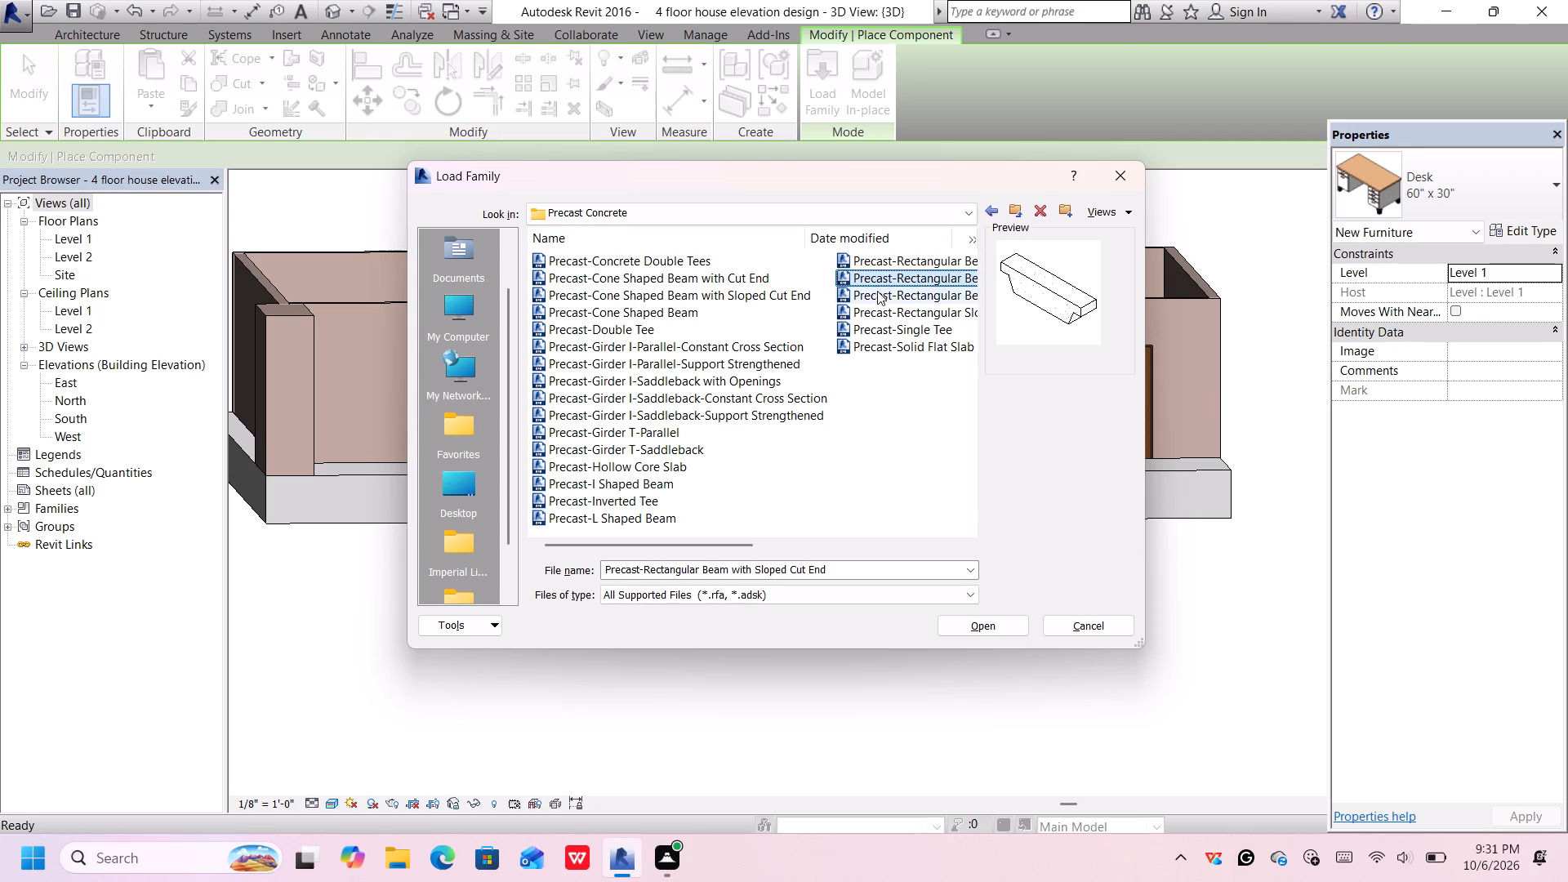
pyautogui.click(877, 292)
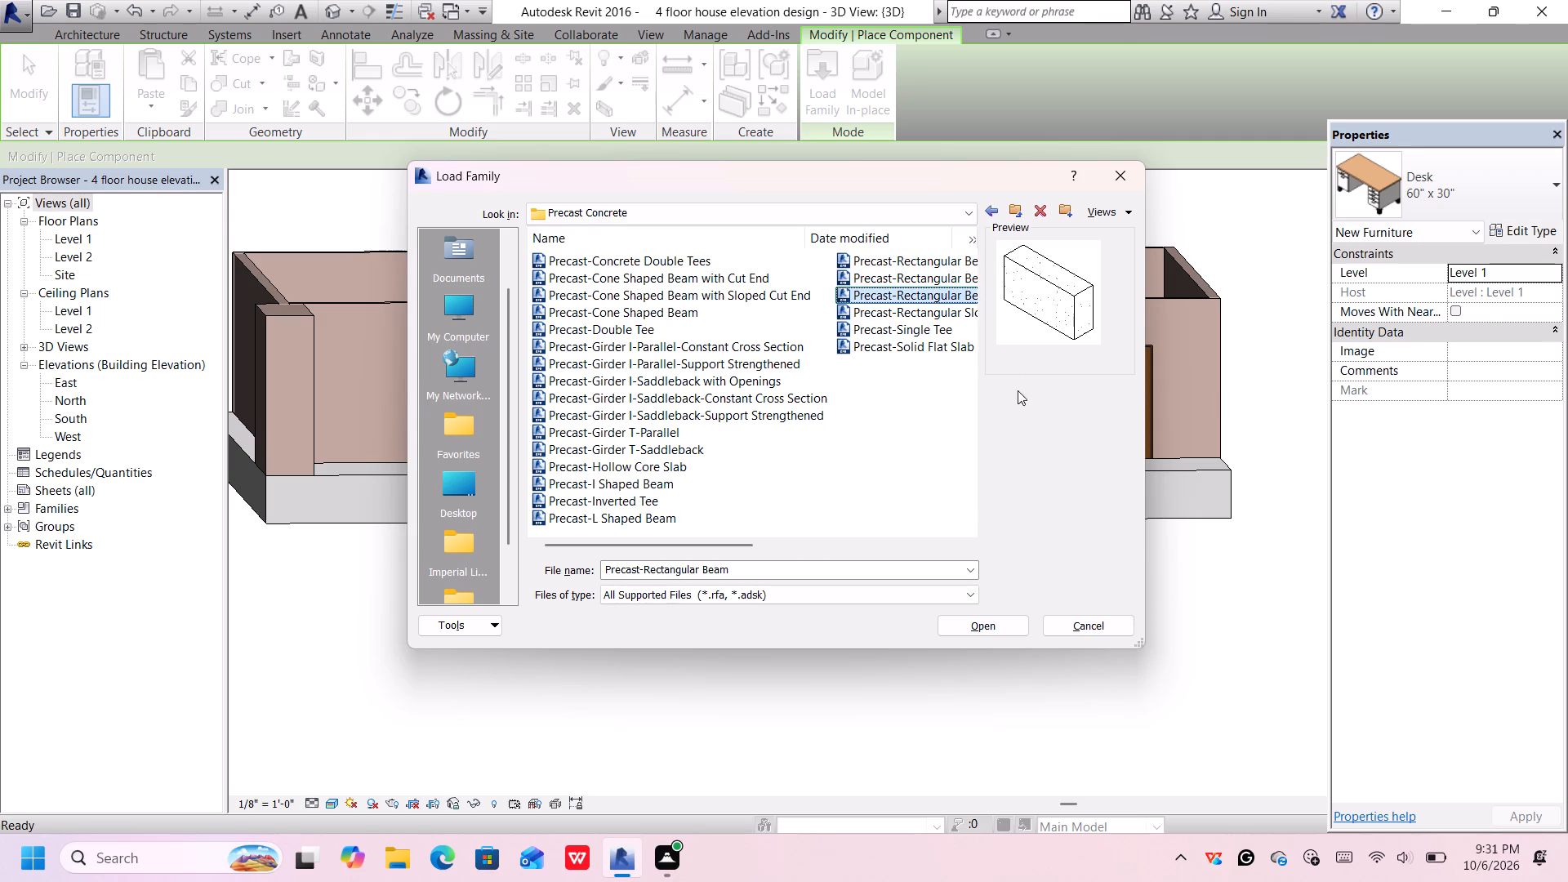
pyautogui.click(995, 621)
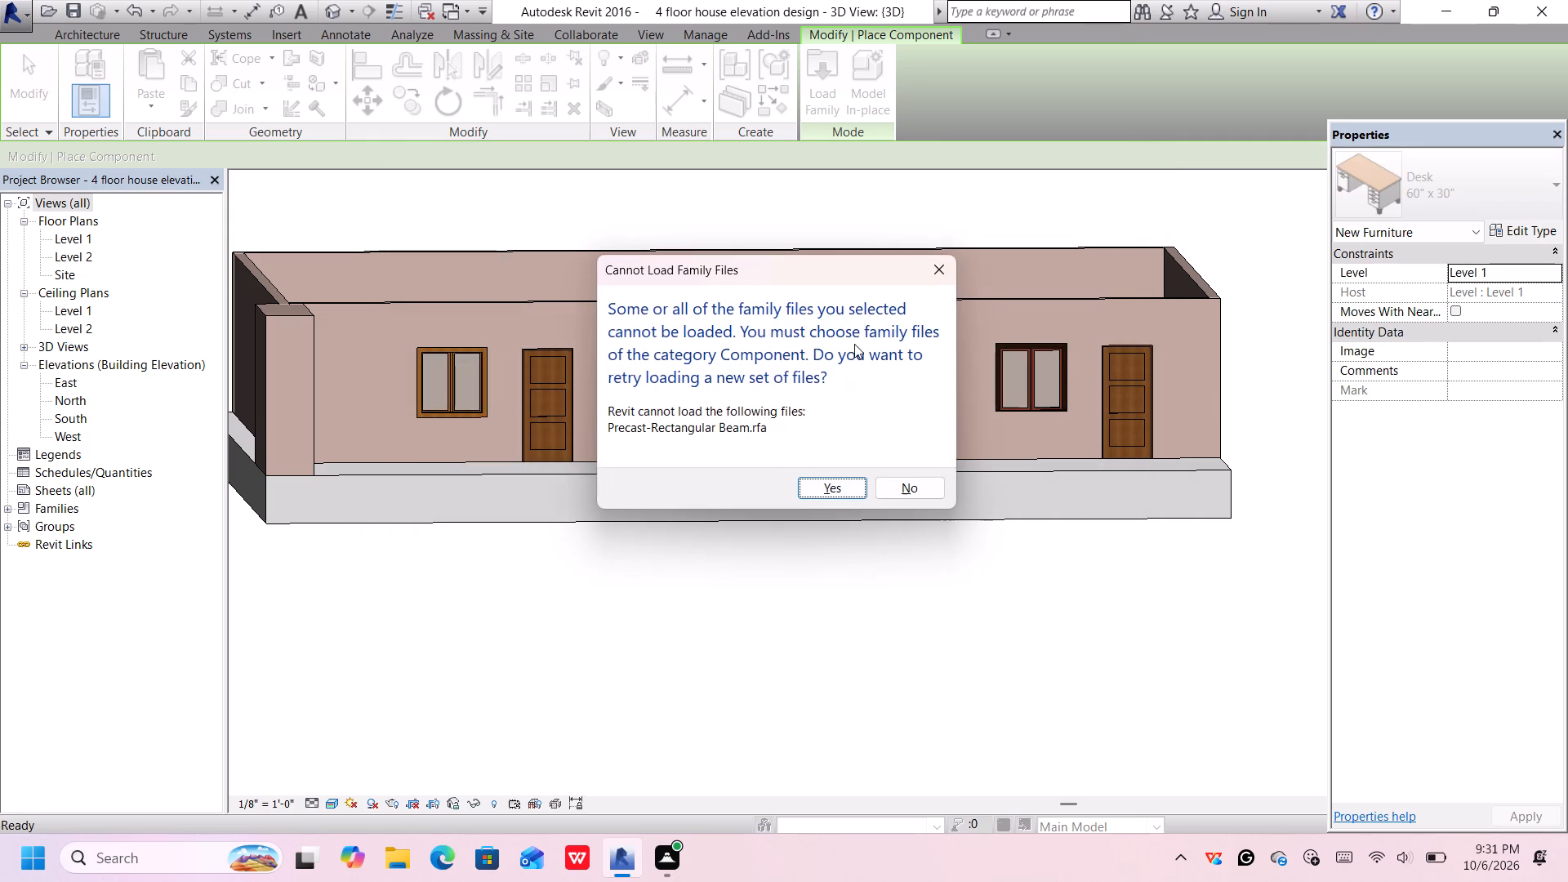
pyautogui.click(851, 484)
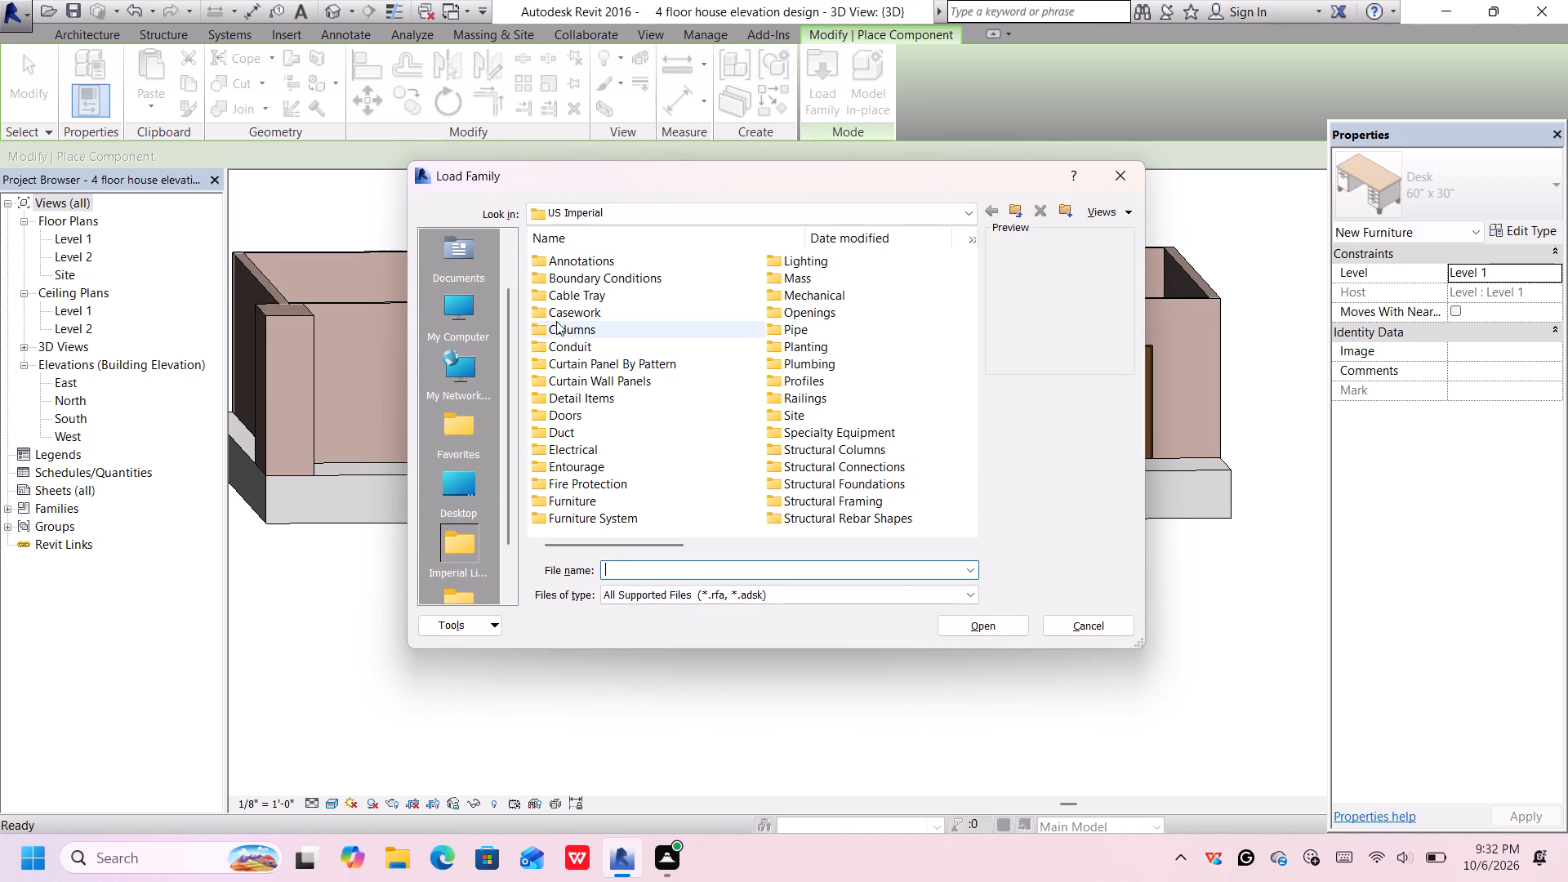
# Preview the RPC Plant - Tropical family in the Planting folder and return to the US Imperial library.
pyautogui.scroll(-1, 568, 348)
pyautogui.scroll(2, 571, 372)
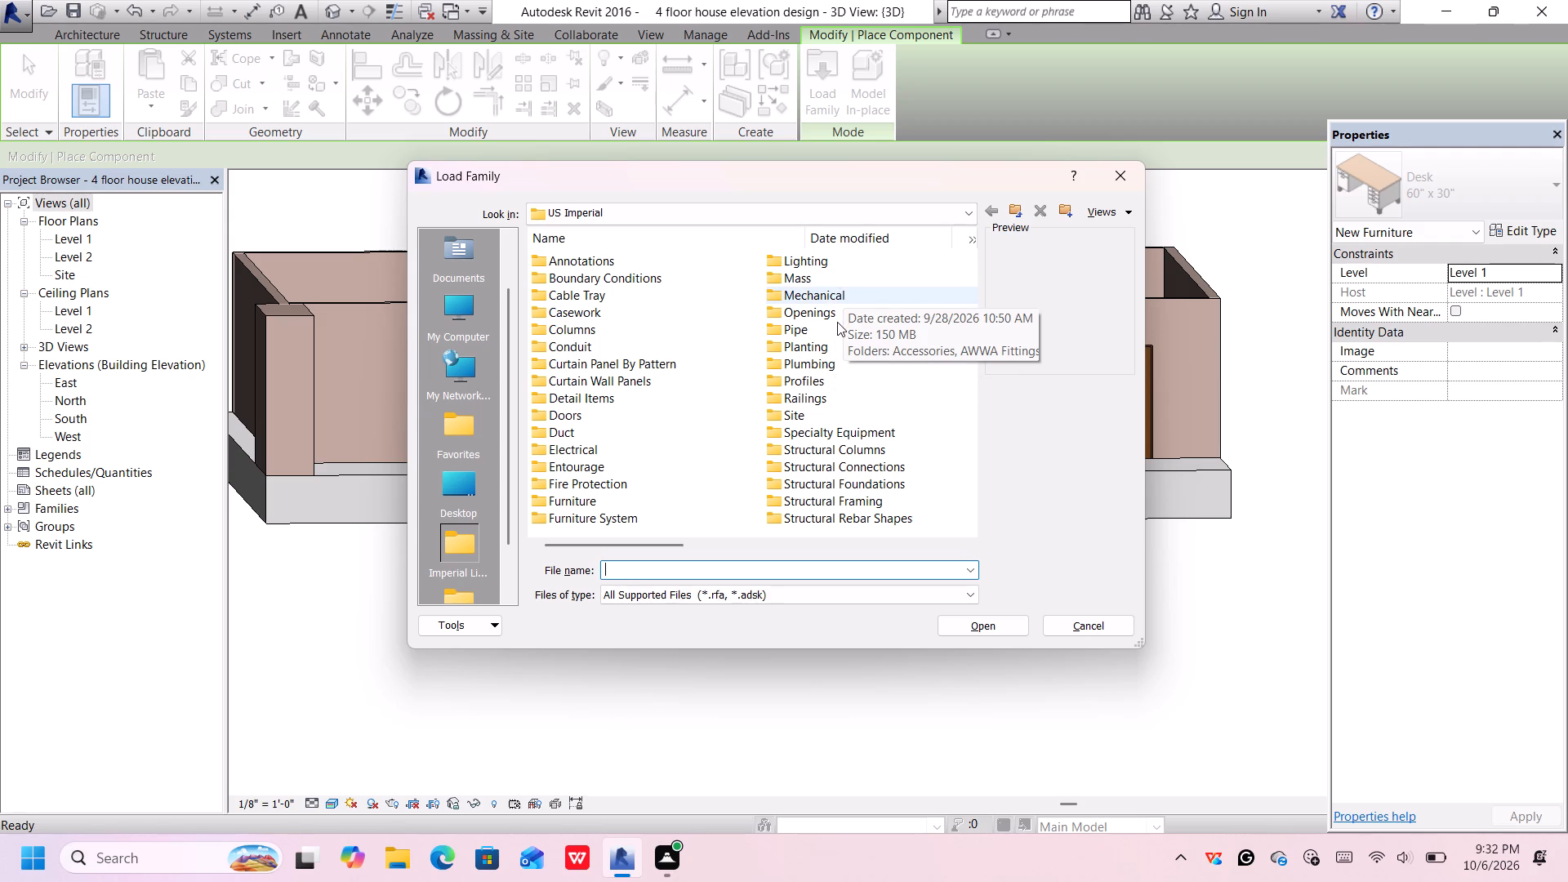
pyautogui.doubleClick(827, 346)
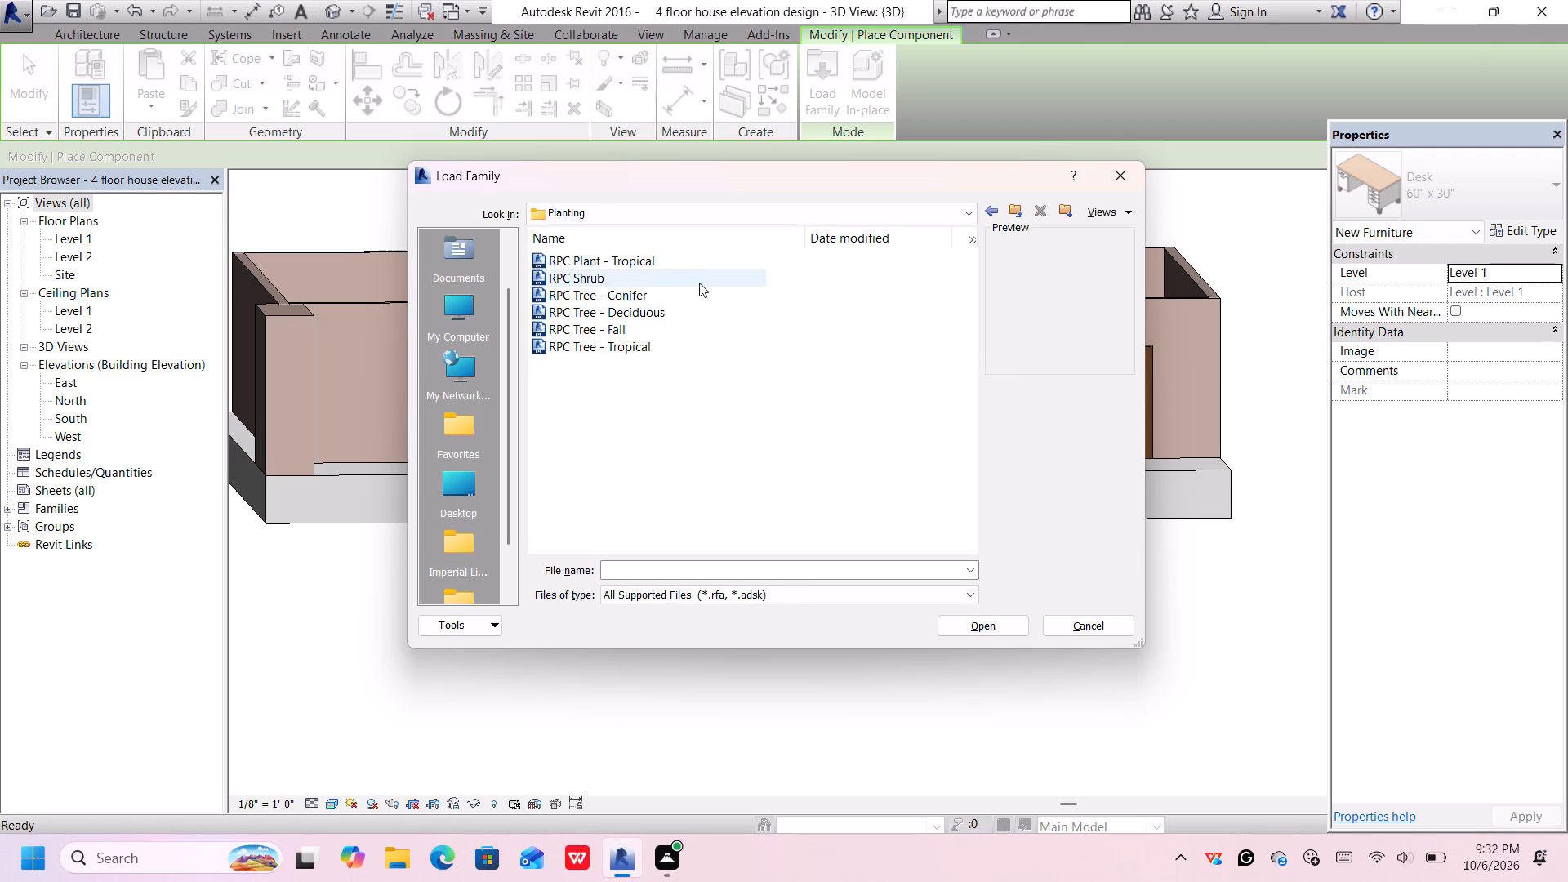
pyautogui.click(693, 256)
pyautogui.click(695, 260)
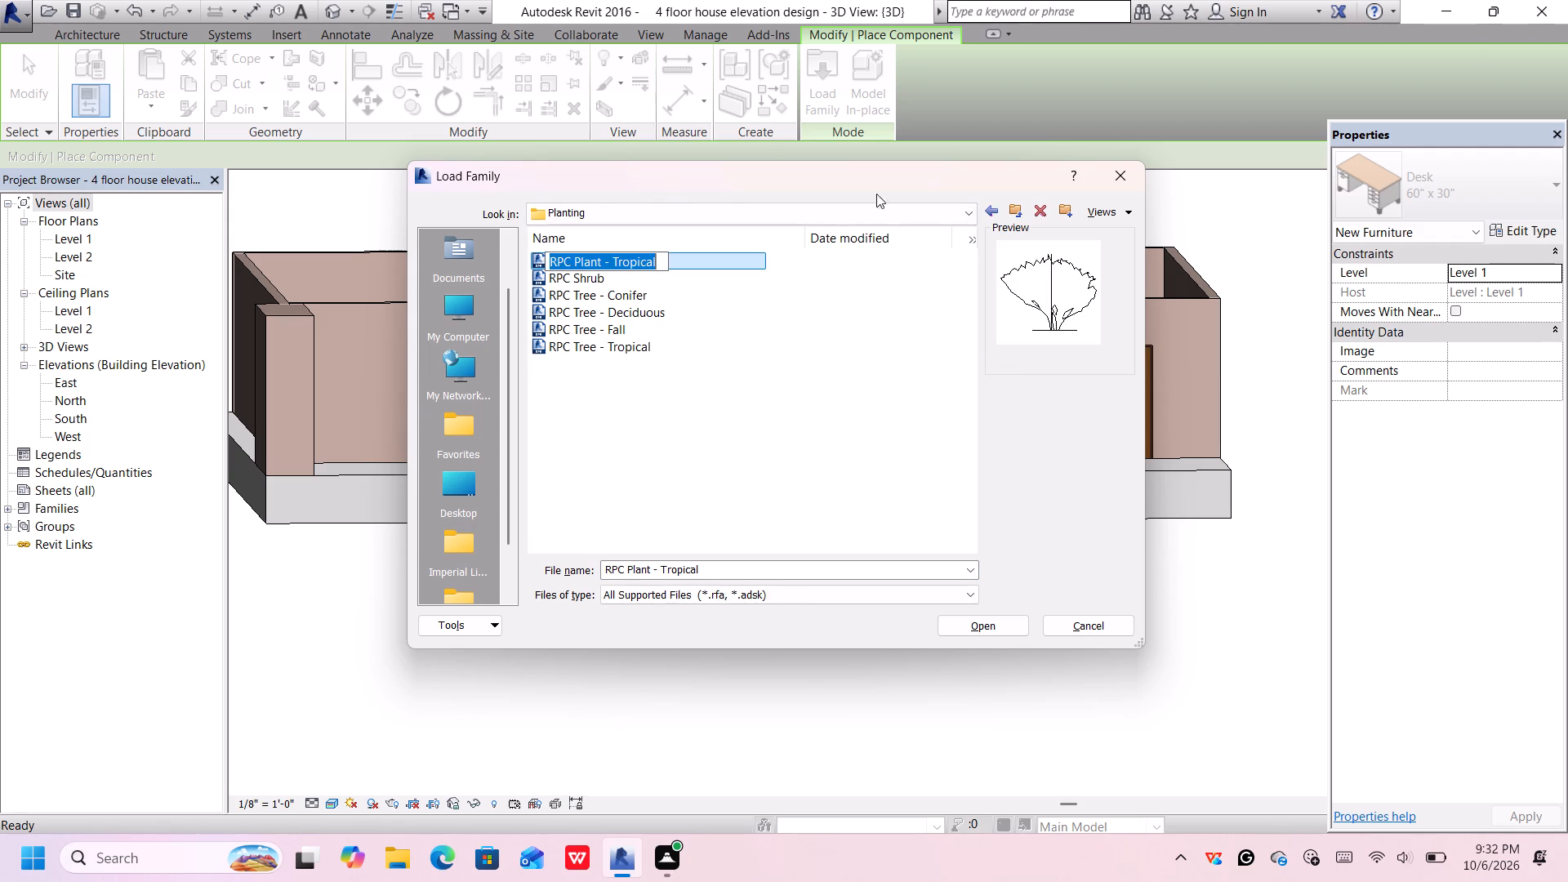
pyautogui.click(985, 205)
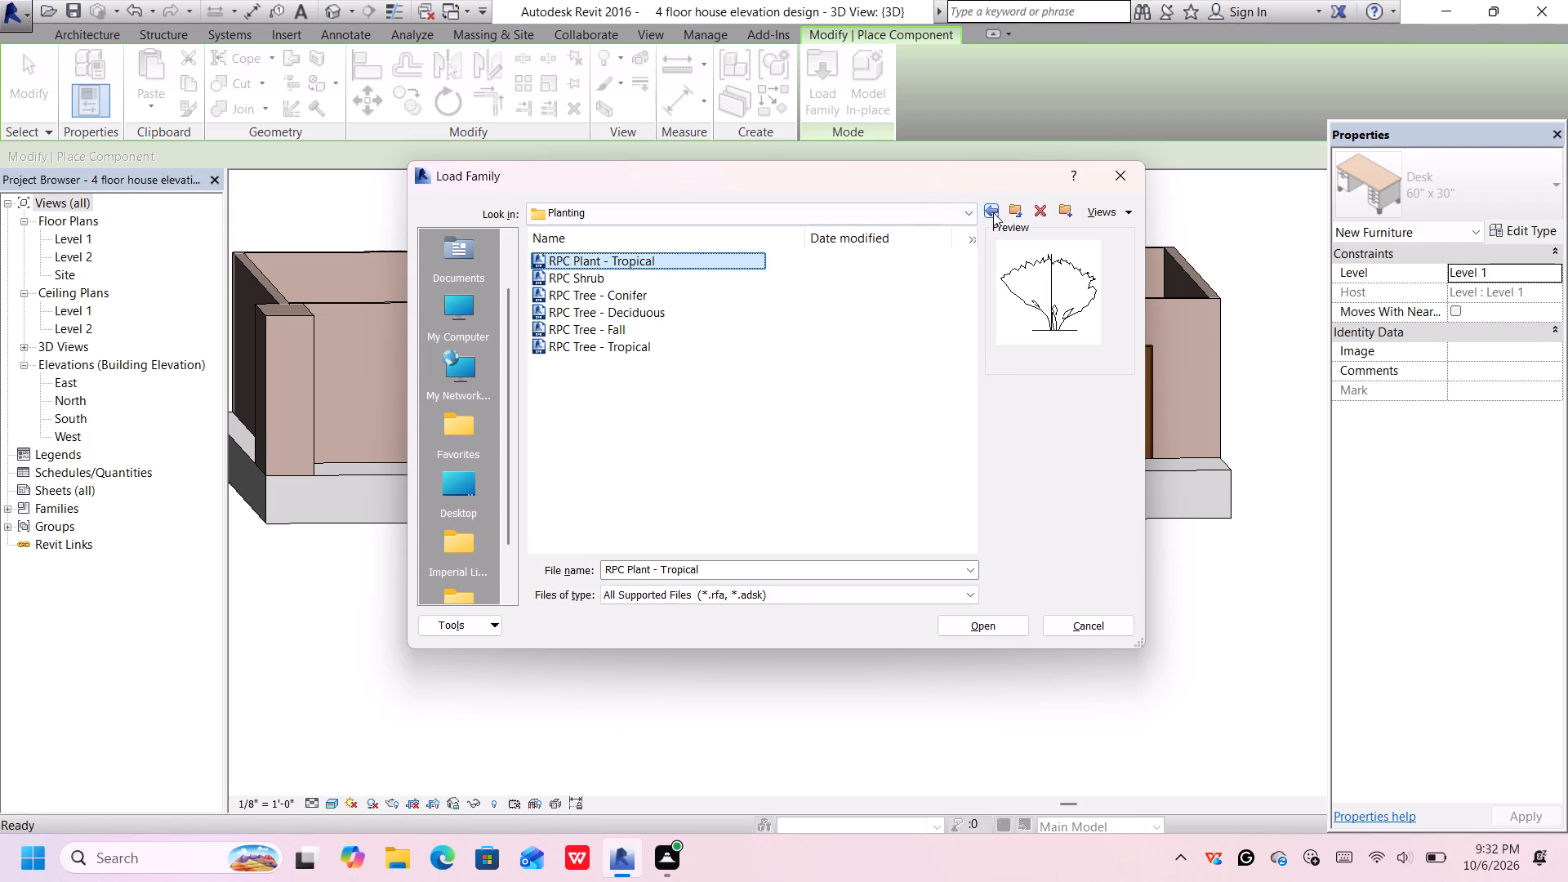
pyautogui.click(991, 208)
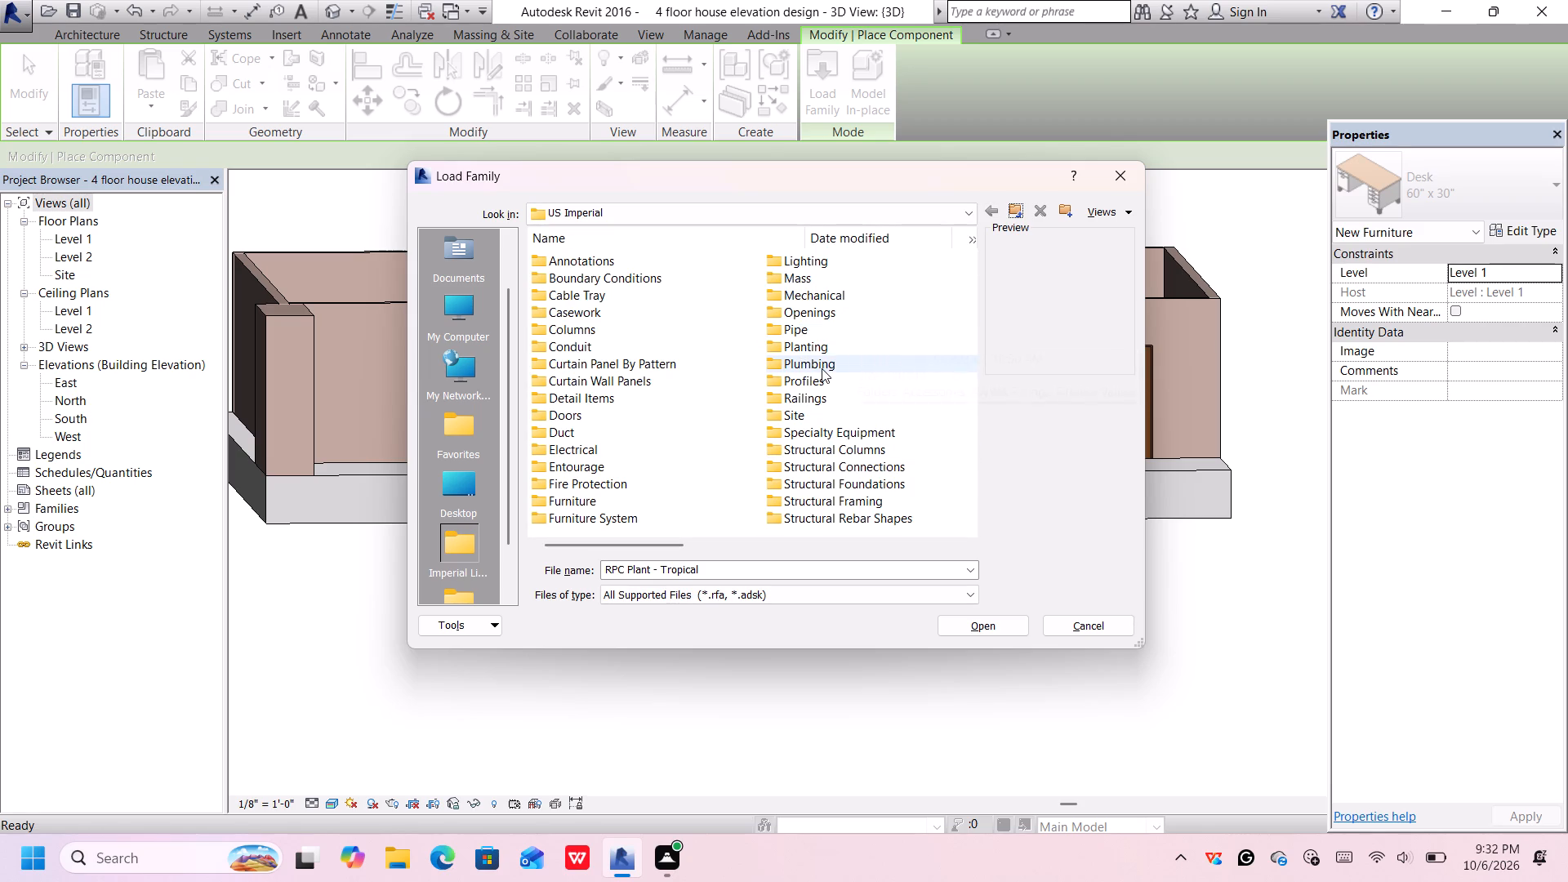
# Preview the families in the Site library's Accessories folder, from Bike Stand to Trash Can, dismissing the notification card.
pyautogui.click(809, 421)
pyautogui.click(817, 415)
pyautogui.click(817, 413)
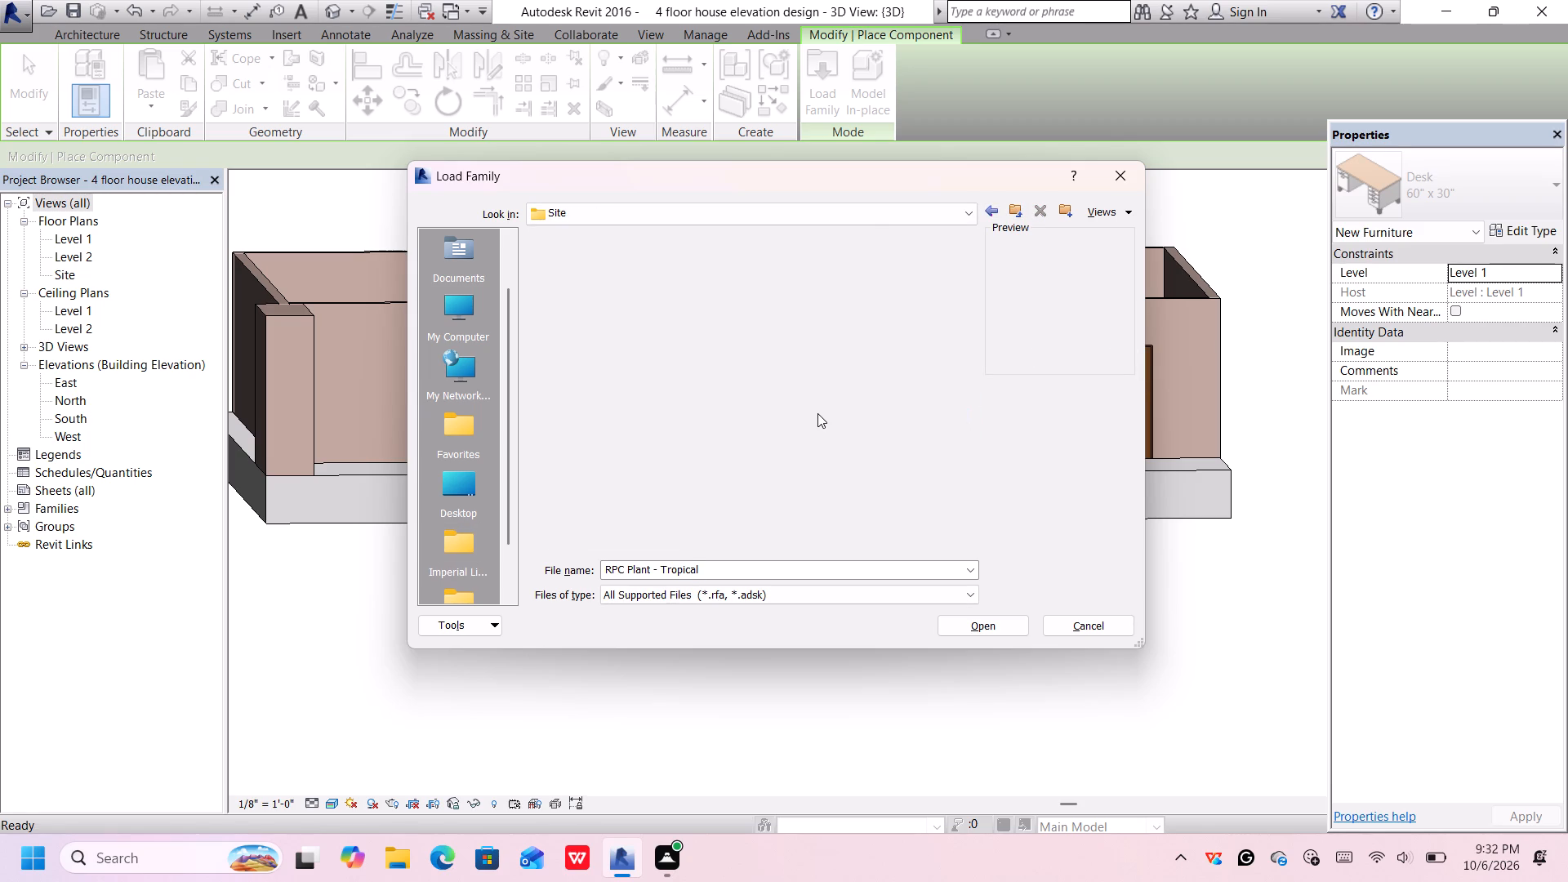
pyautogui.doubleClick(701, 257)
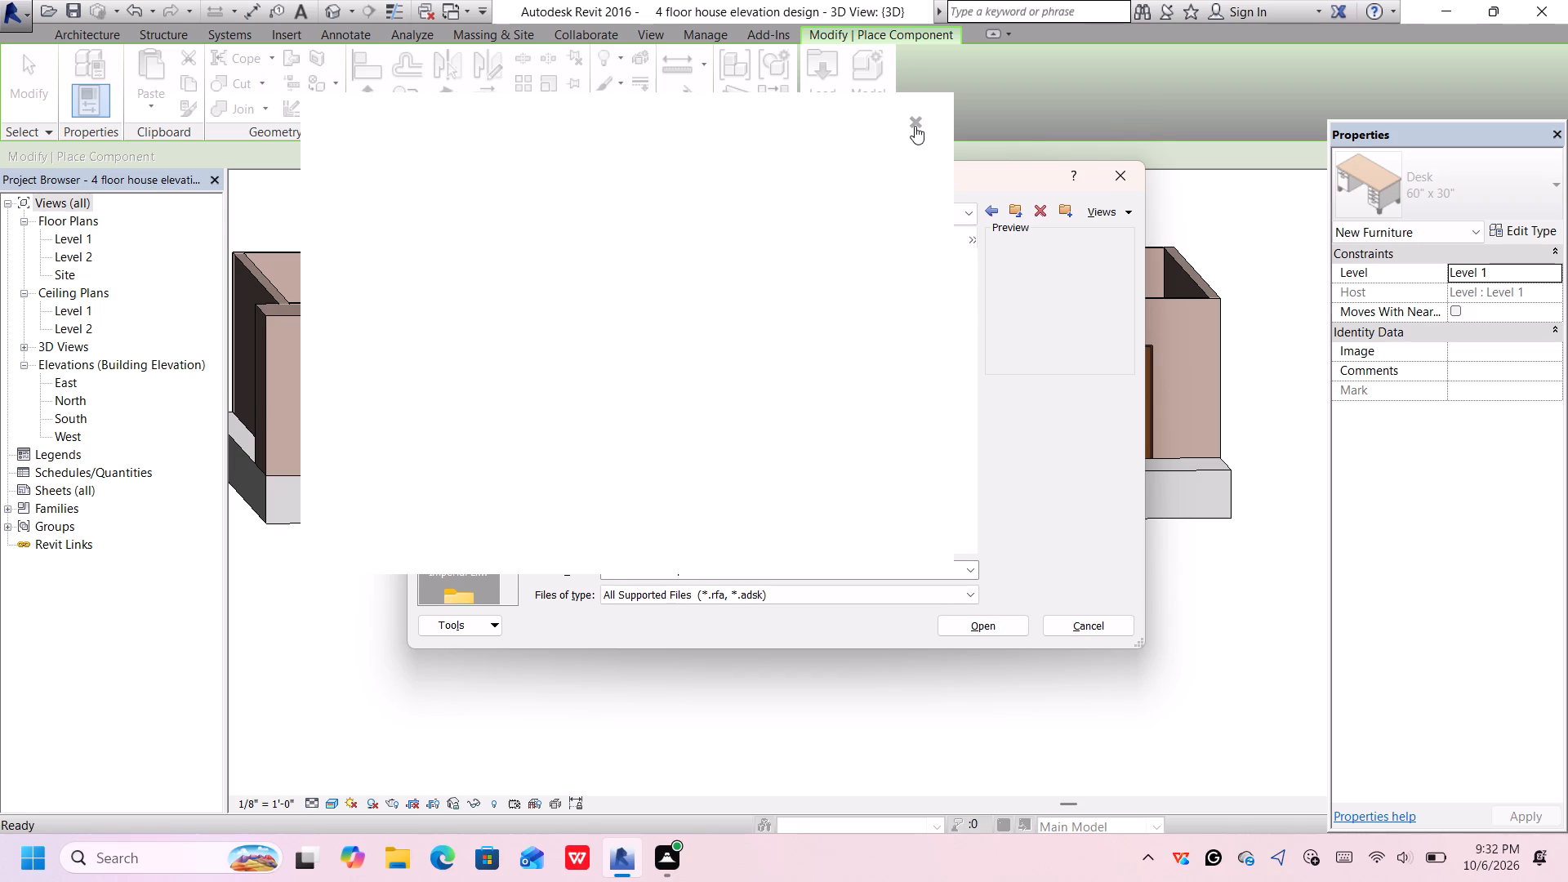
pyautogui.click(915, 123)
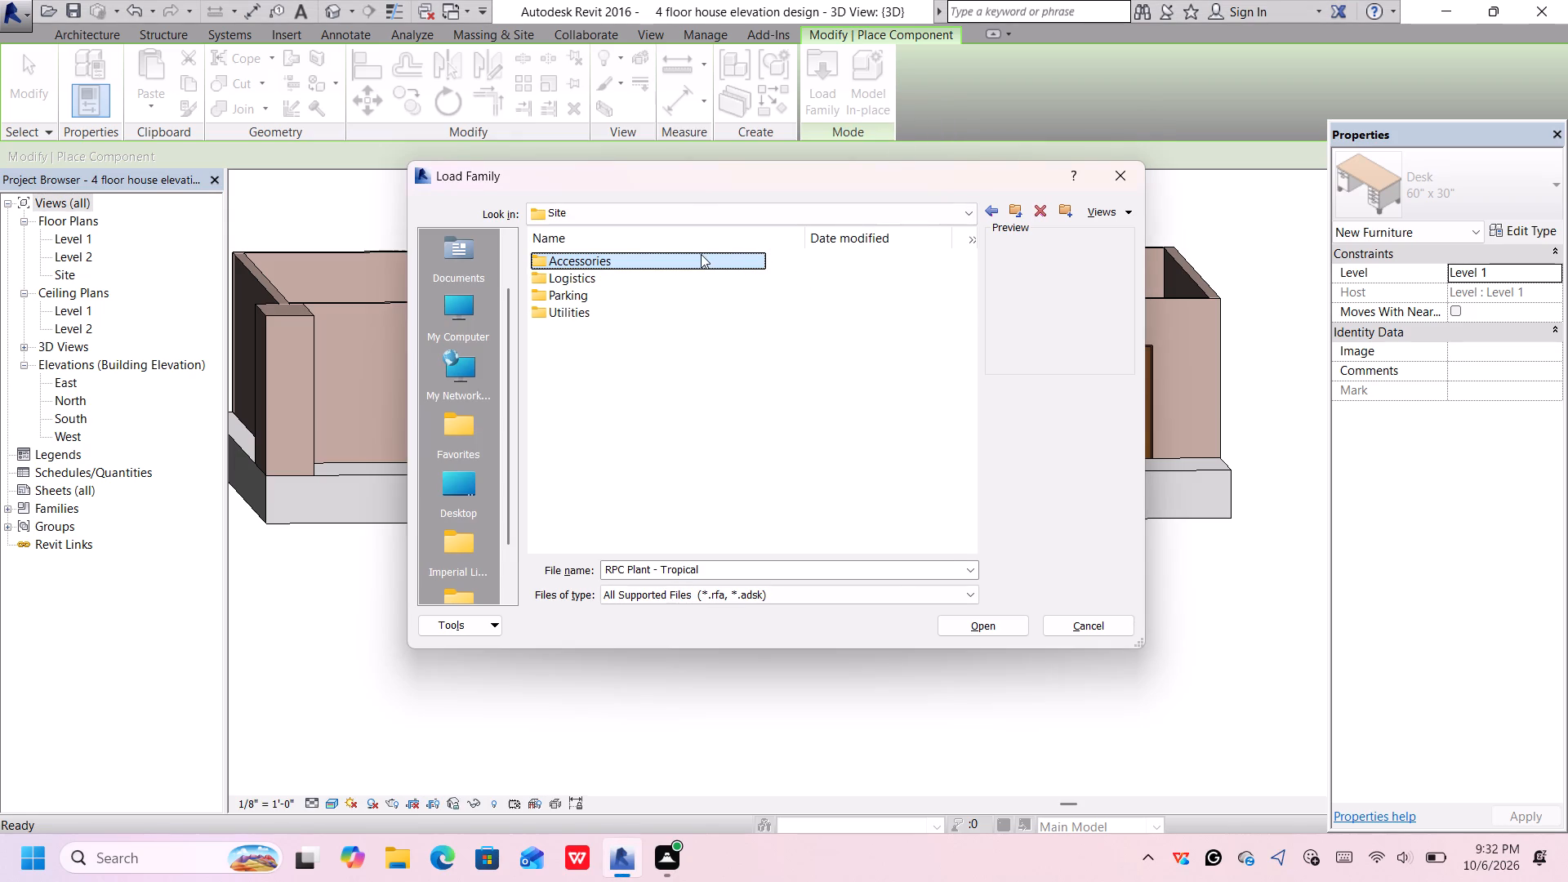
pyautogui.doubleClick(701, 254)
pyautogui.tripleClick(699, 263)
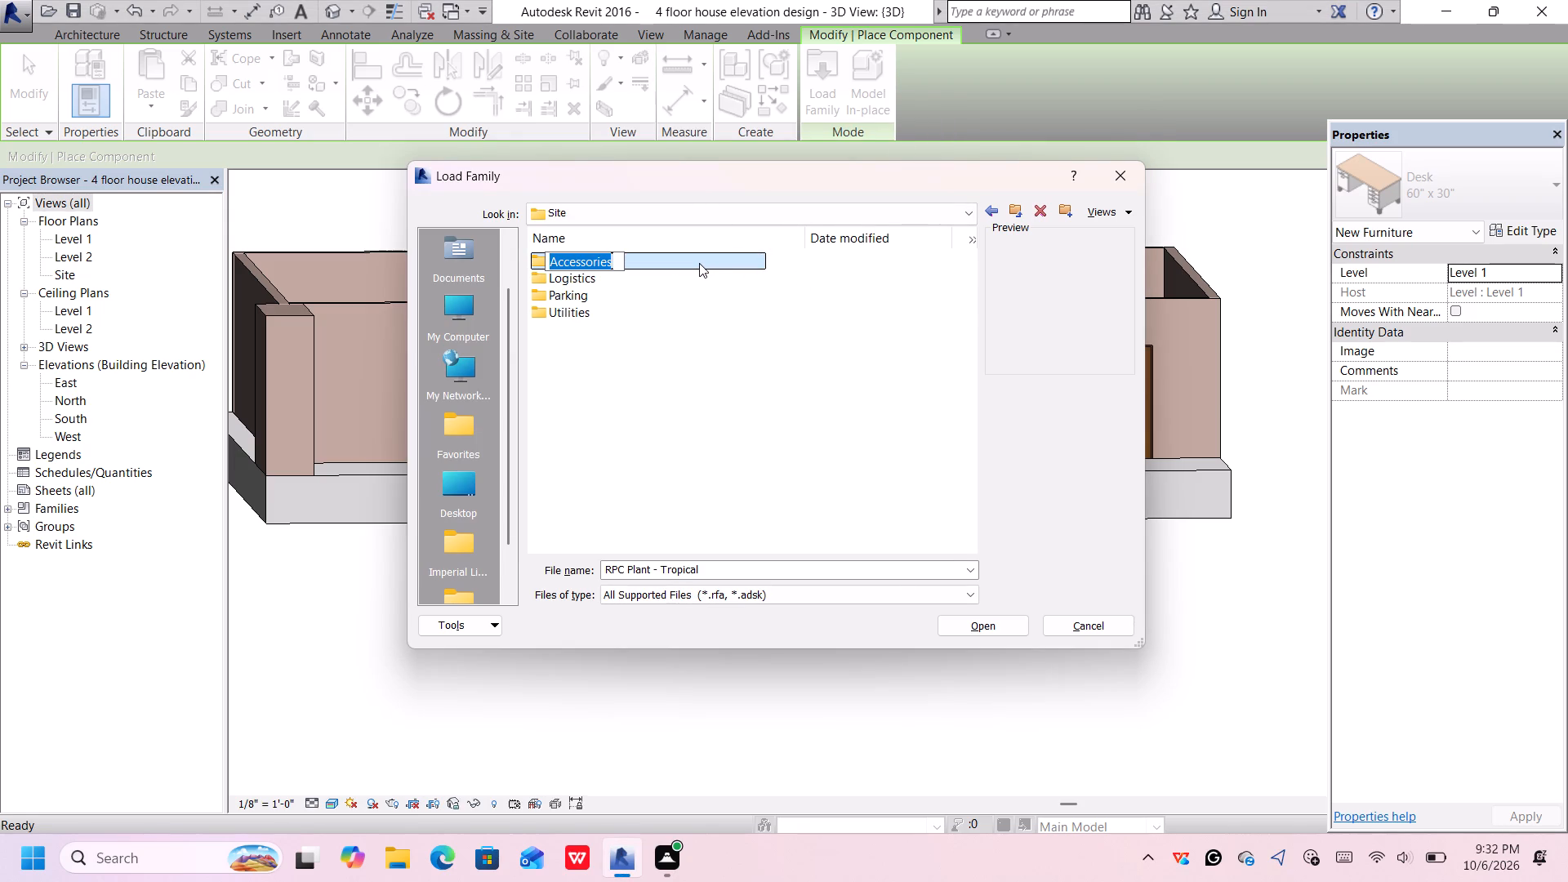
pyautogui.click(700, 274)
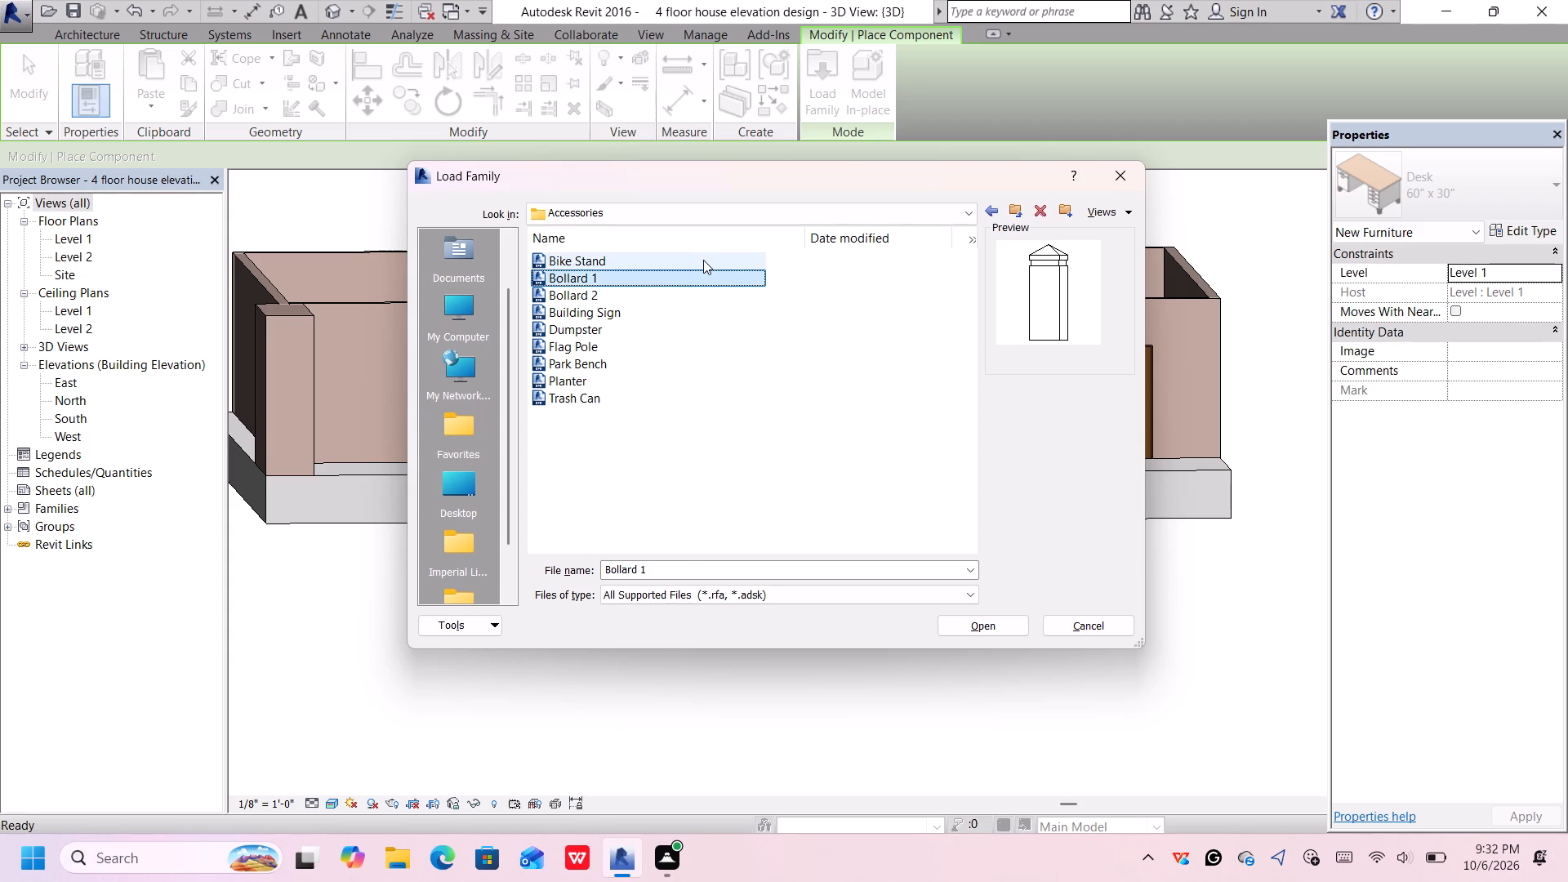
pyautogui.click(703, 259)
pyautogui.click(703, 271)
pyautogui.click(701, 283)
pyautogui.click(692, 292)
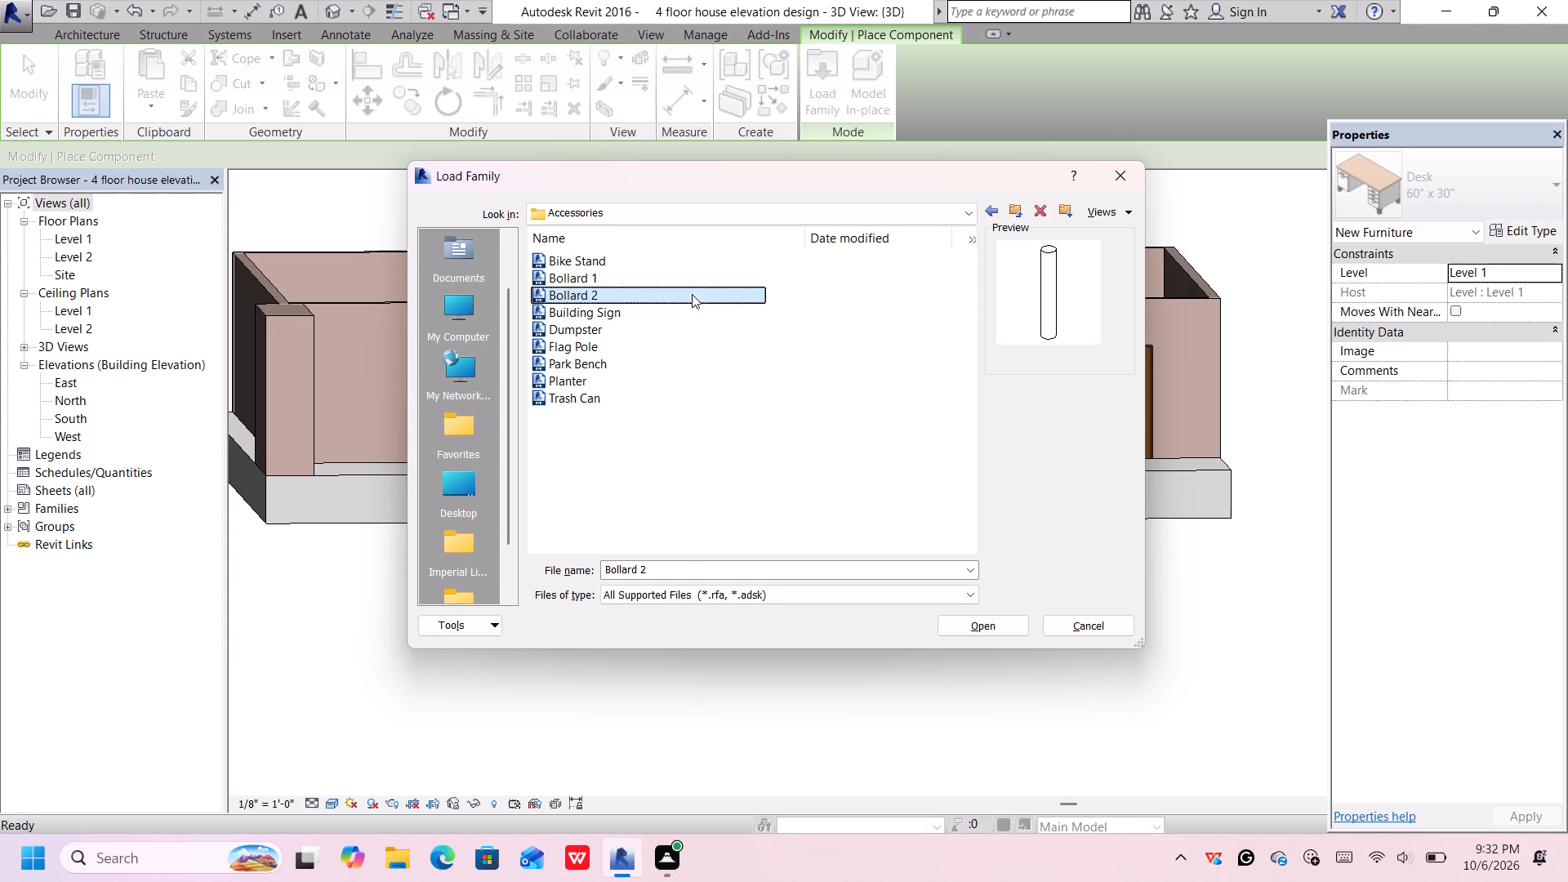
pyautogui.click(698, 313)
pyautogui.click(698, 328)
pyautogui.click(697, 341)
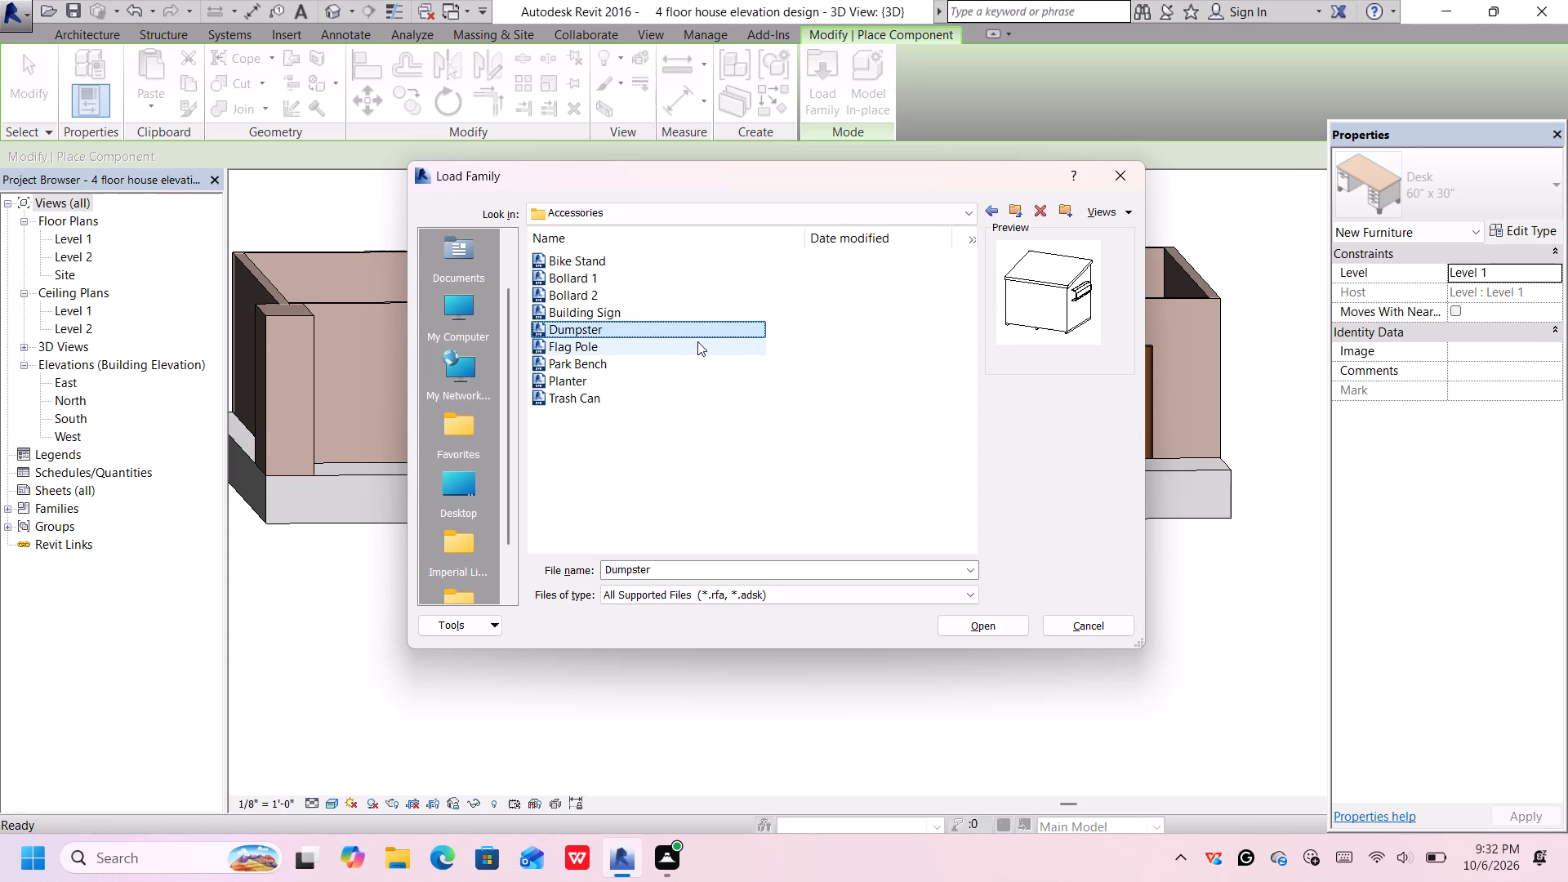
pyautogui.click(694, 356)
pyautogui.click(694, 376)
pyautogui.click(694, 385)
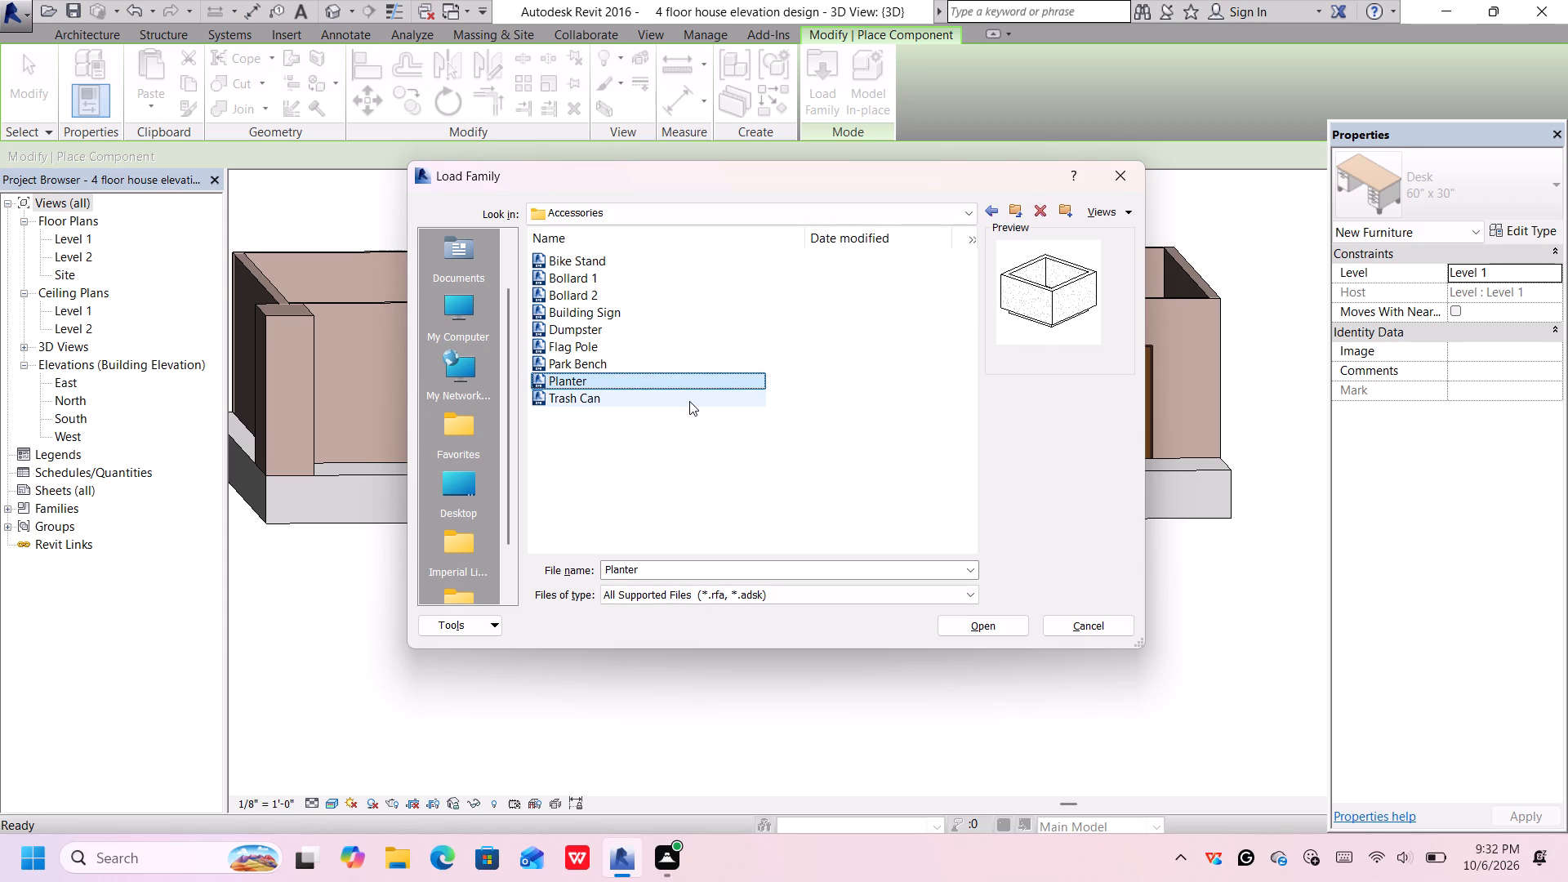
pyautogui.click(689, 401)
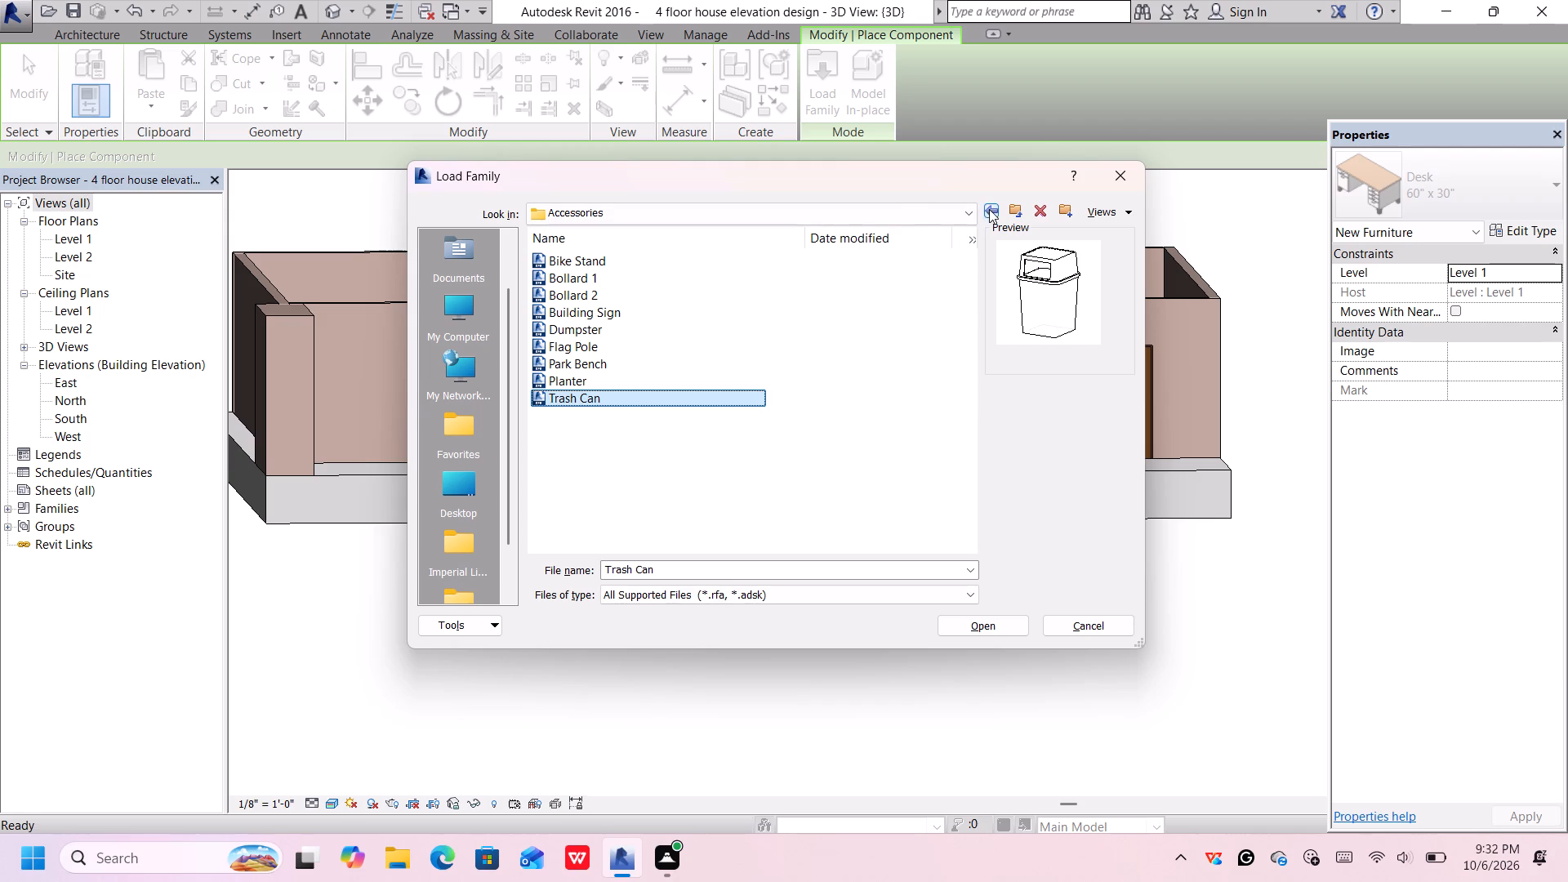
# Preview the families in the Site library's Logistics folder, from Concrete Truck to Waste Container, and return to the Site folder.
pyautogui.click(991, 209)
pyautogui.doubleClick(608, 275)
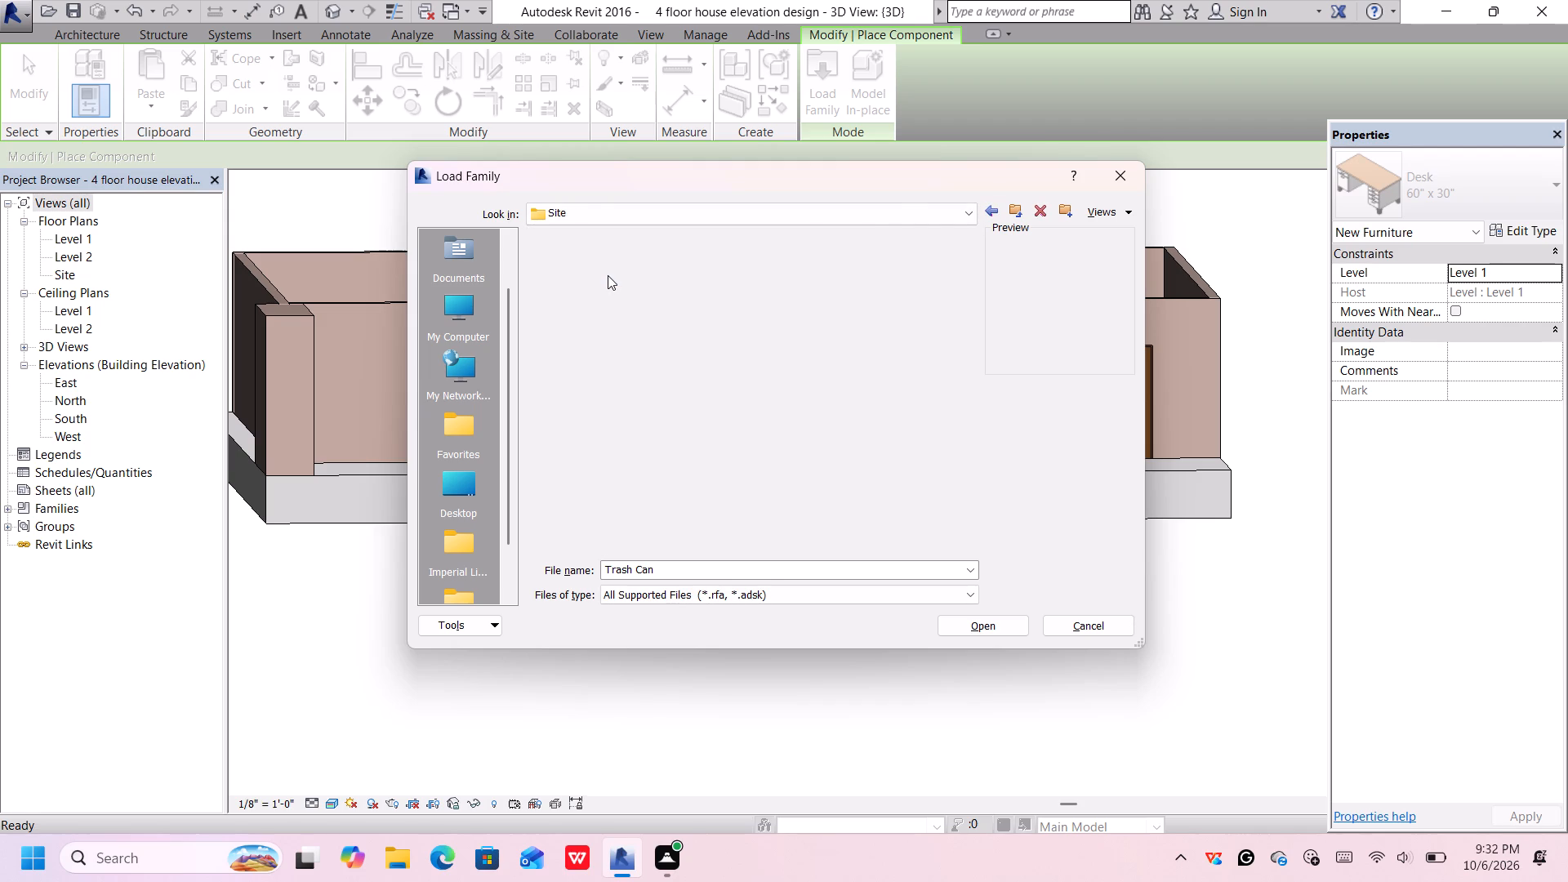
pyautogui.click(617, 258)
pyautogui.click(614, 278)
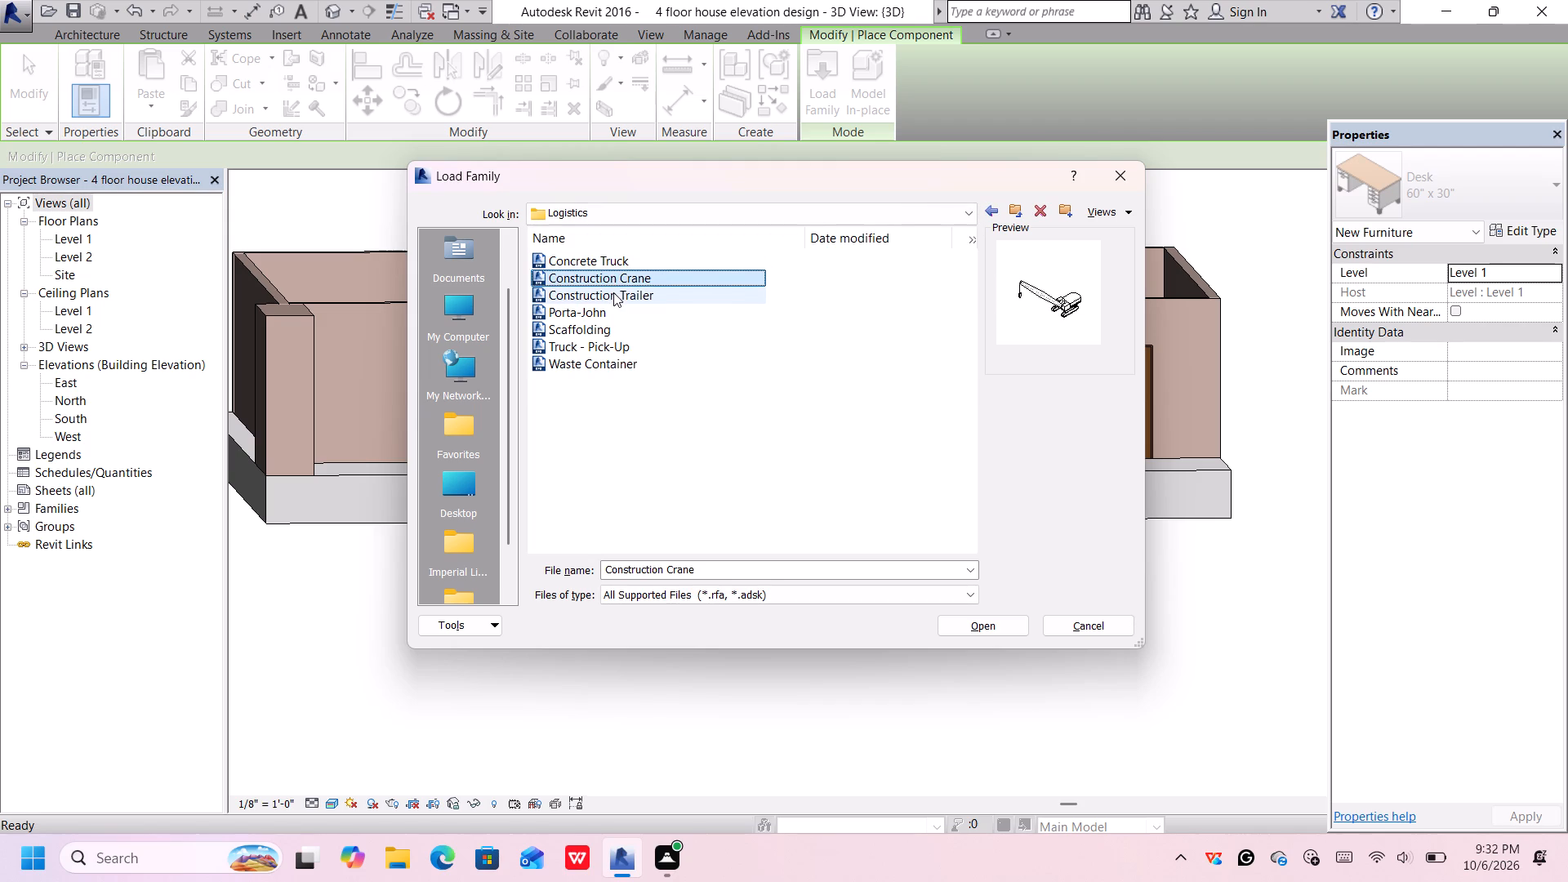
pyautogui.click(613, 293)
pyautogui.click(612, 316)
pyautogui.click(612, 340)
pyautogui.click(614, 367)
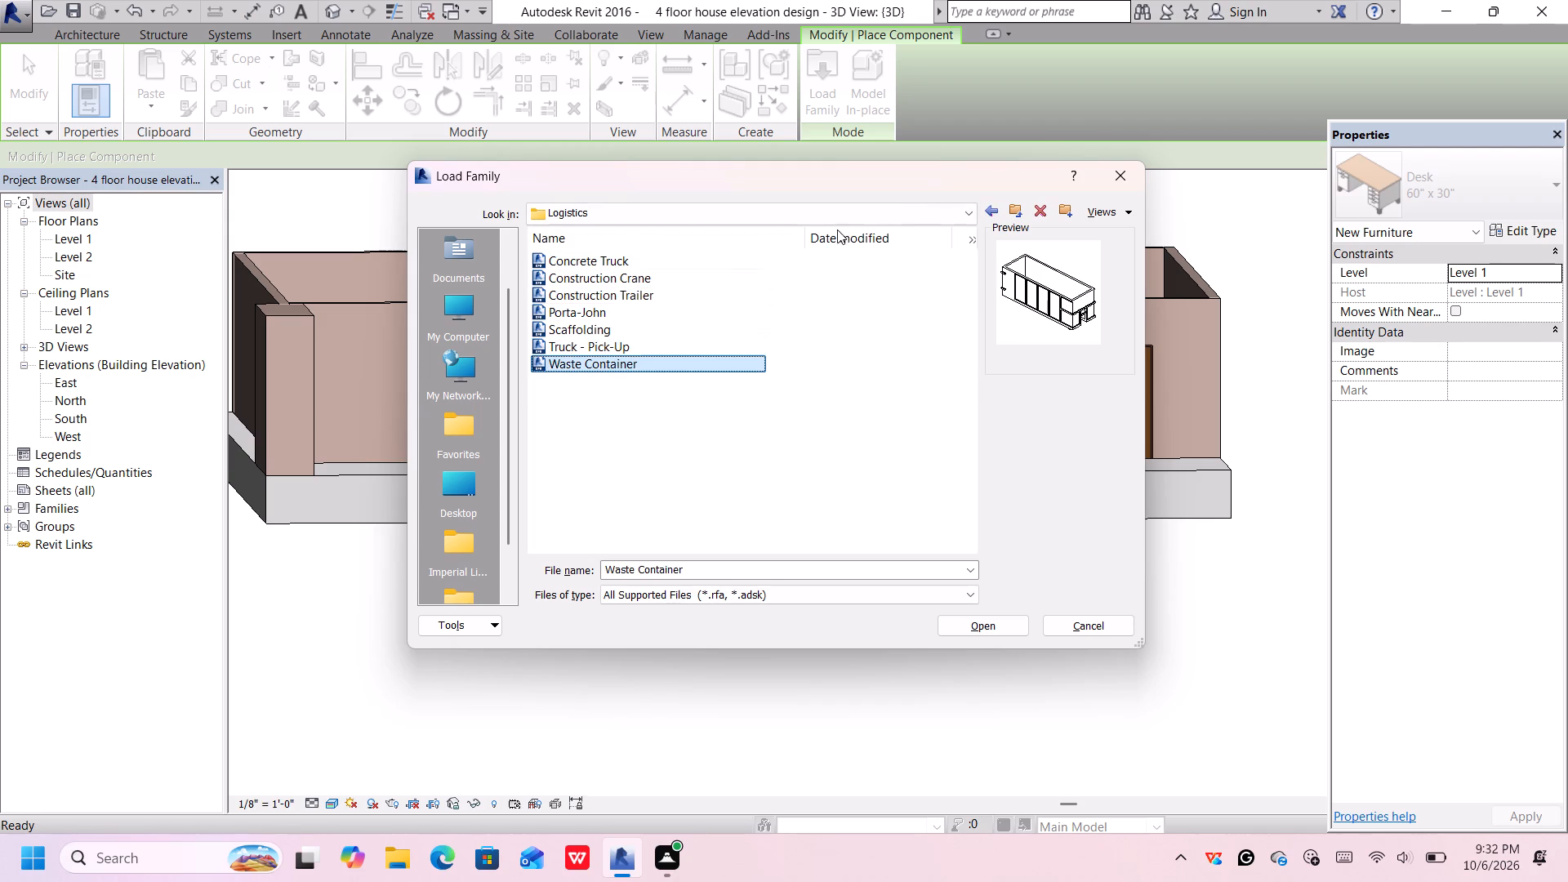
pyautogui.click(995, 210)
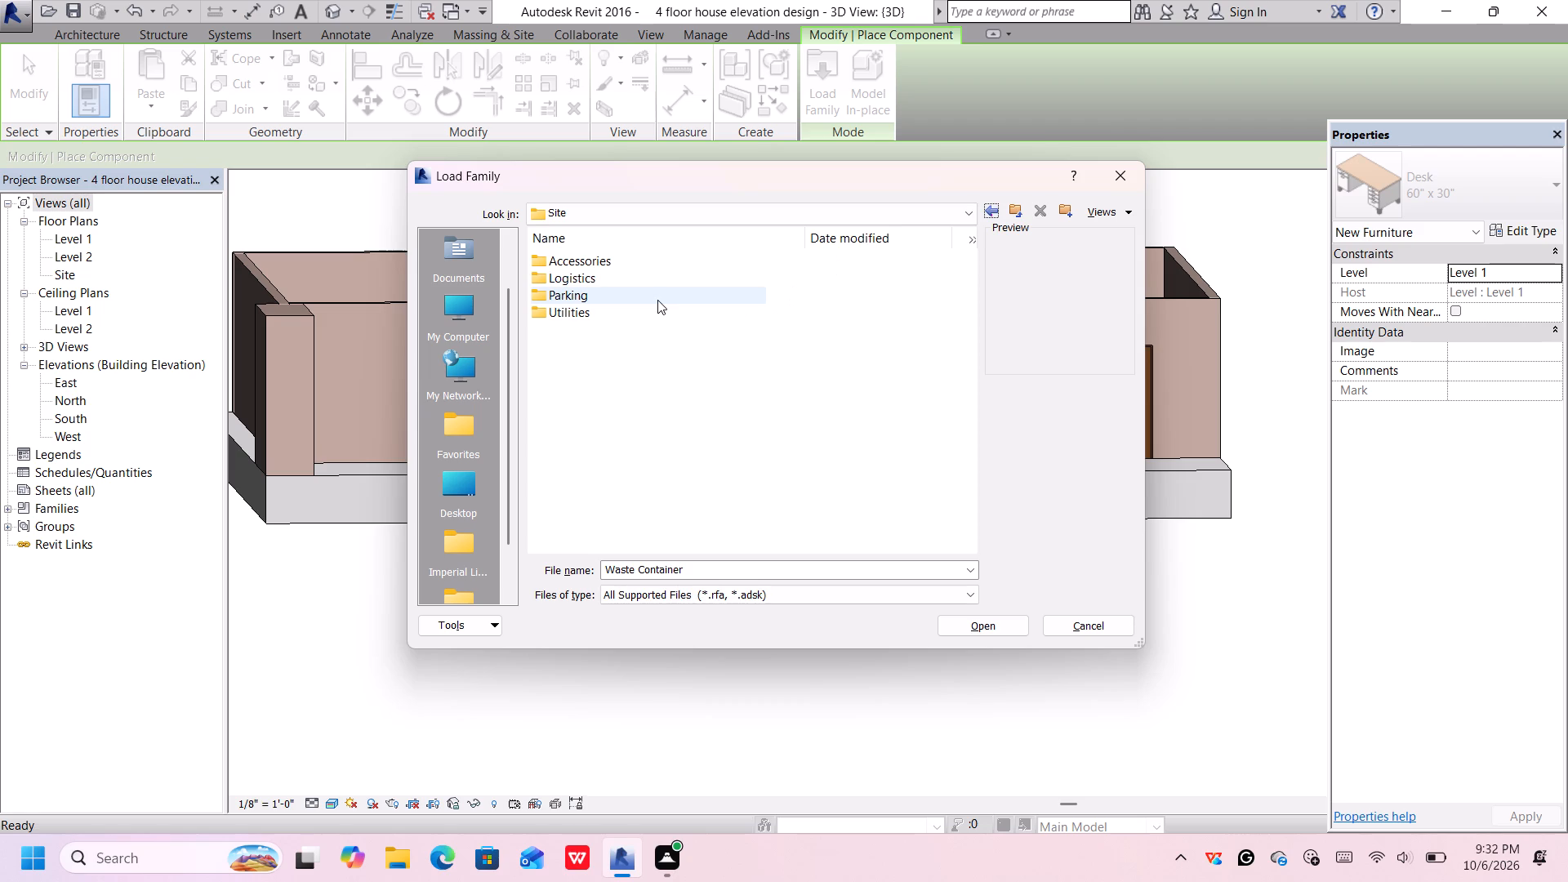
# Preview the families in the Site library's Parking folder, from Curb - ADA - 2D to Parking Space, and return to the US Imperial library.
pyautogui.doubleClick(657, 296)
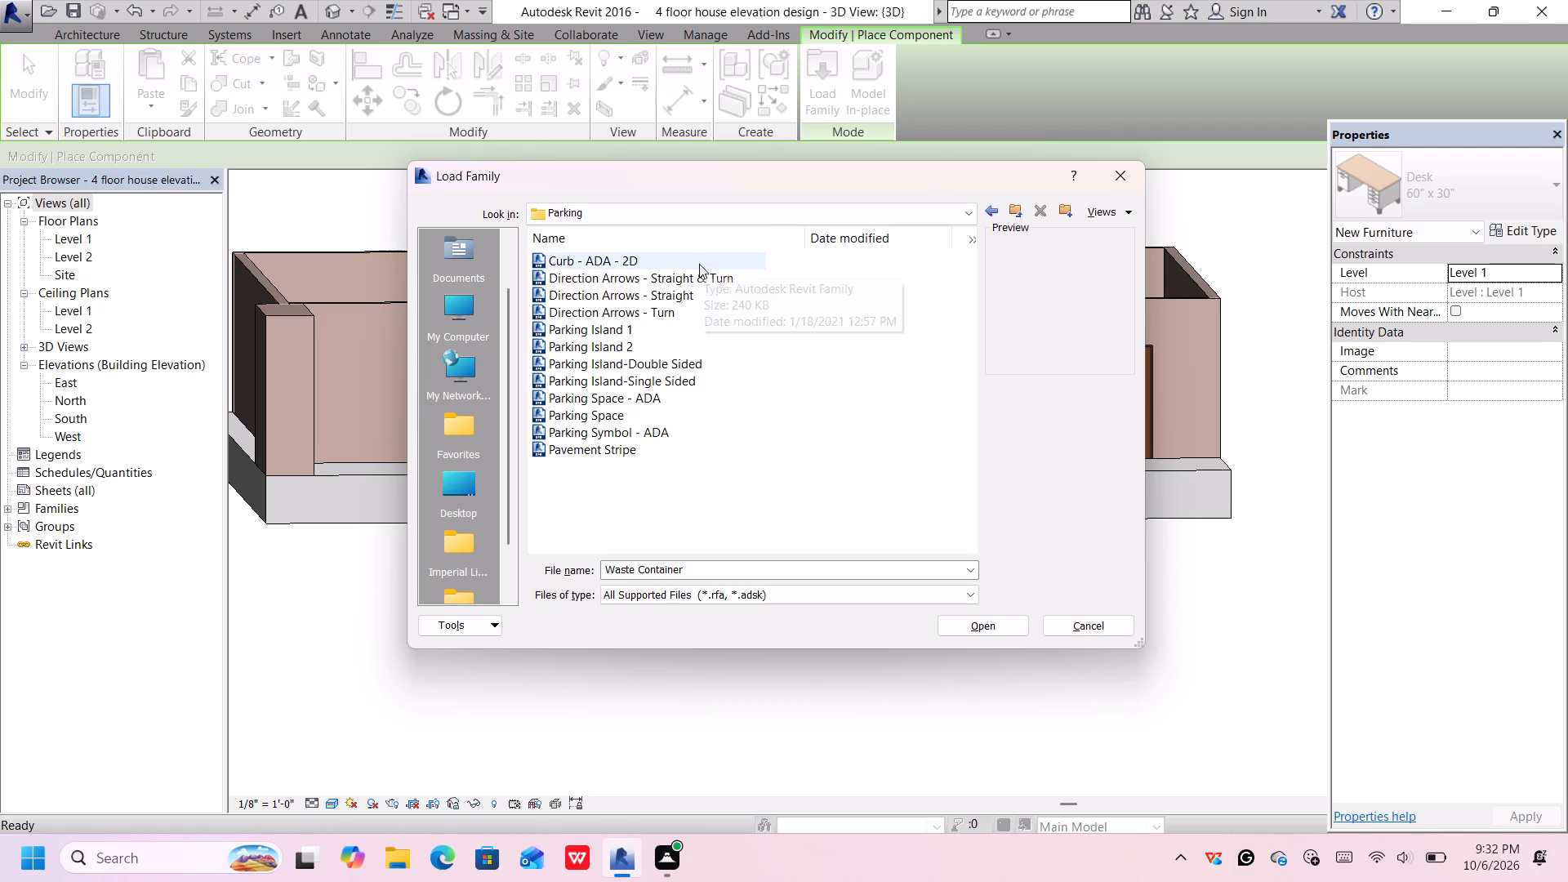
pyautogui.click(705, 257)
pyautogui.click(692, 281)
pyautogui.click(684, 301)
pyautogui.click(681, 327)
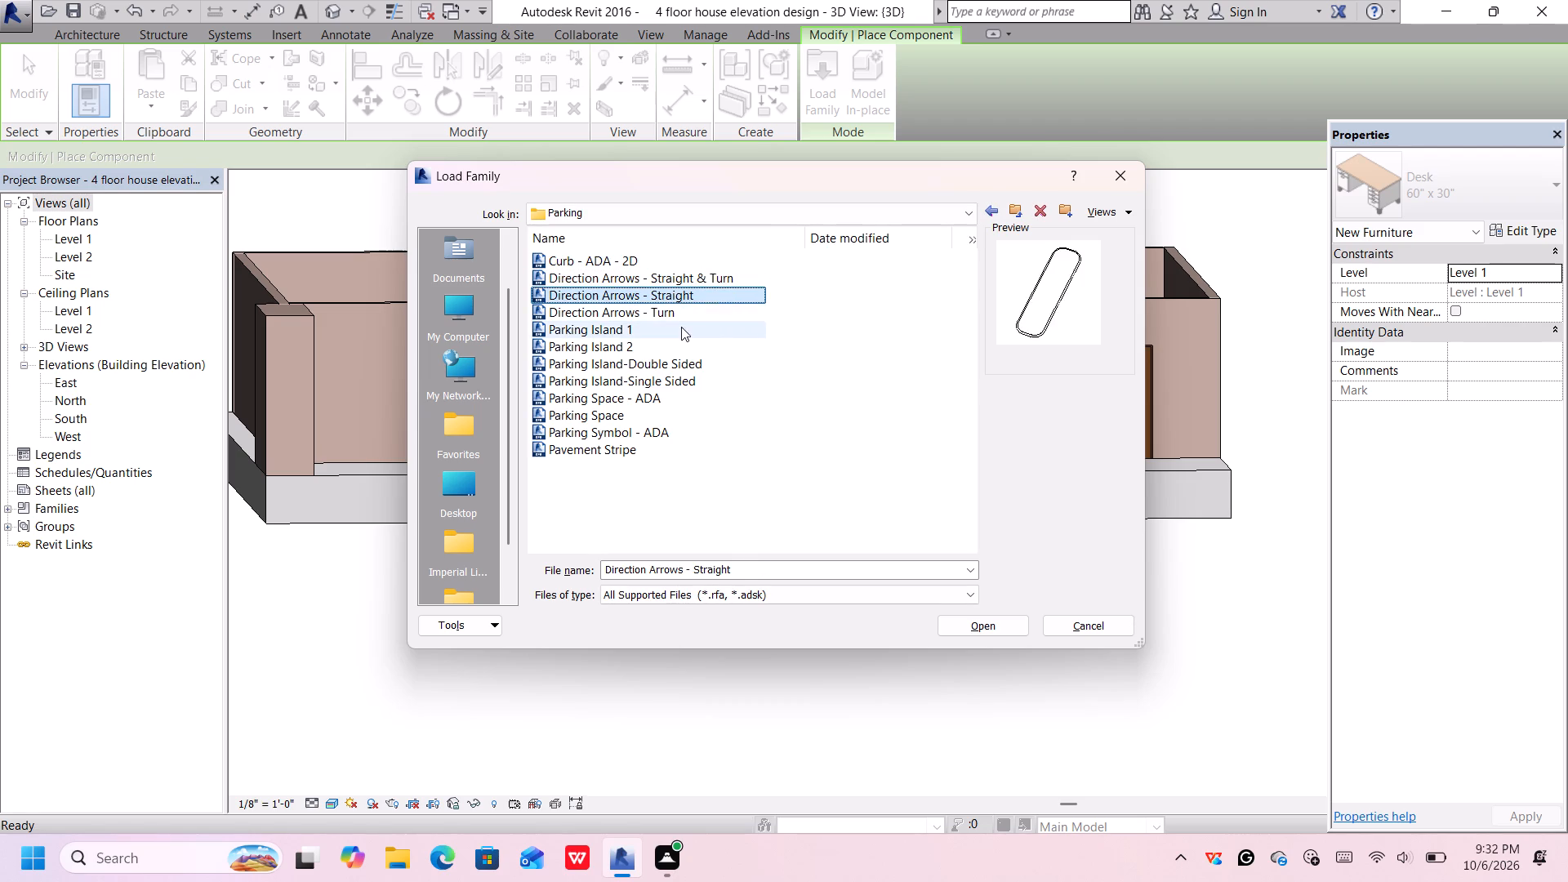
pyautogui.click(668, 372)
pyautogui.click(664, 420)
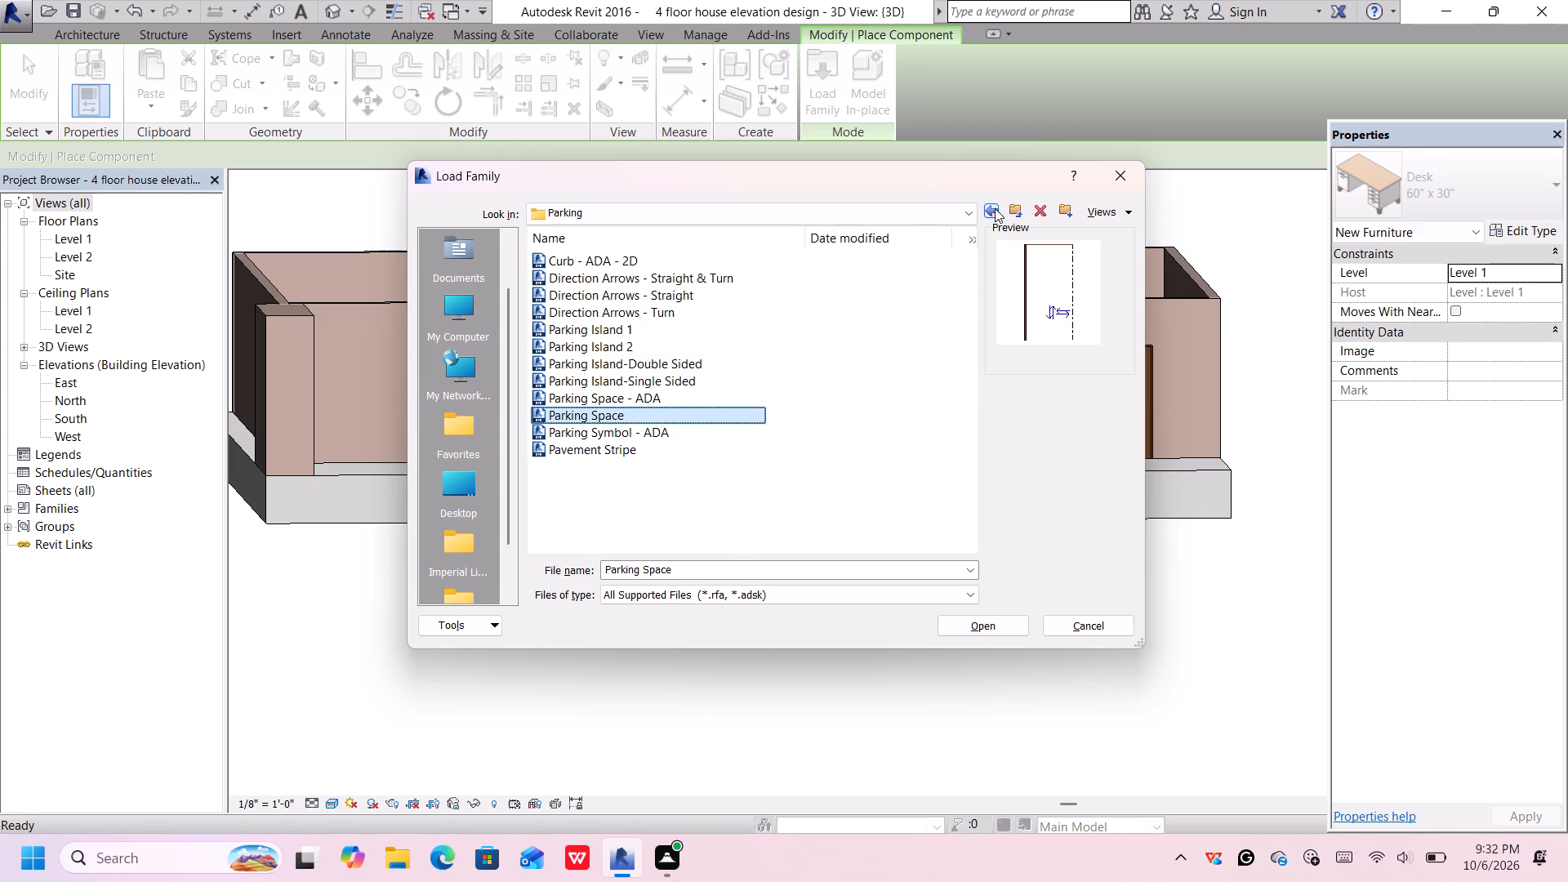
pyautogui.click(995, 208)
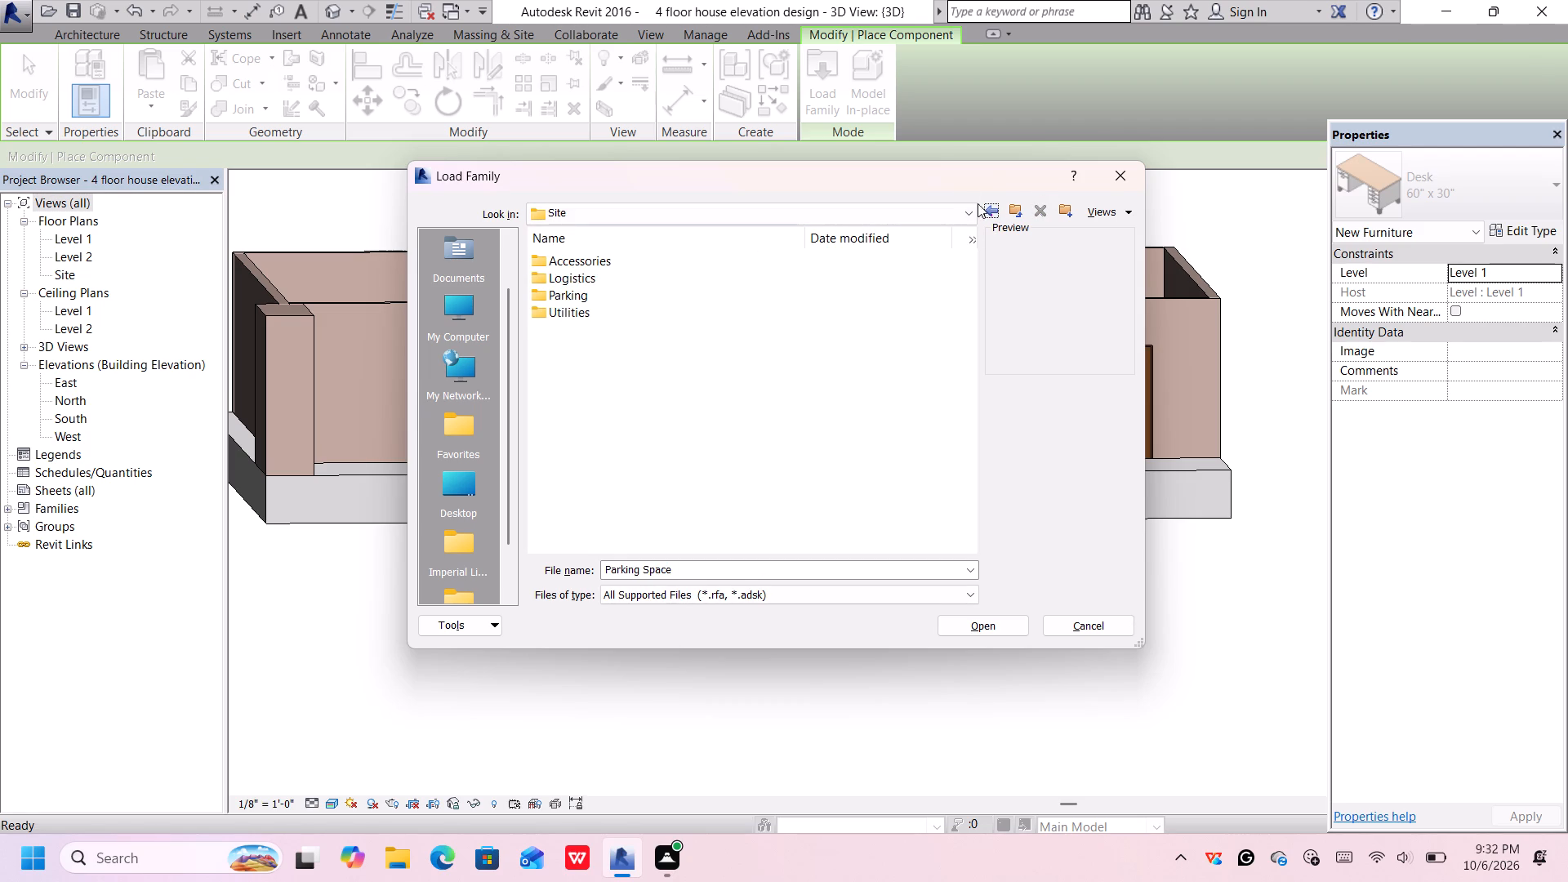
pyautogui.click(995, 208)
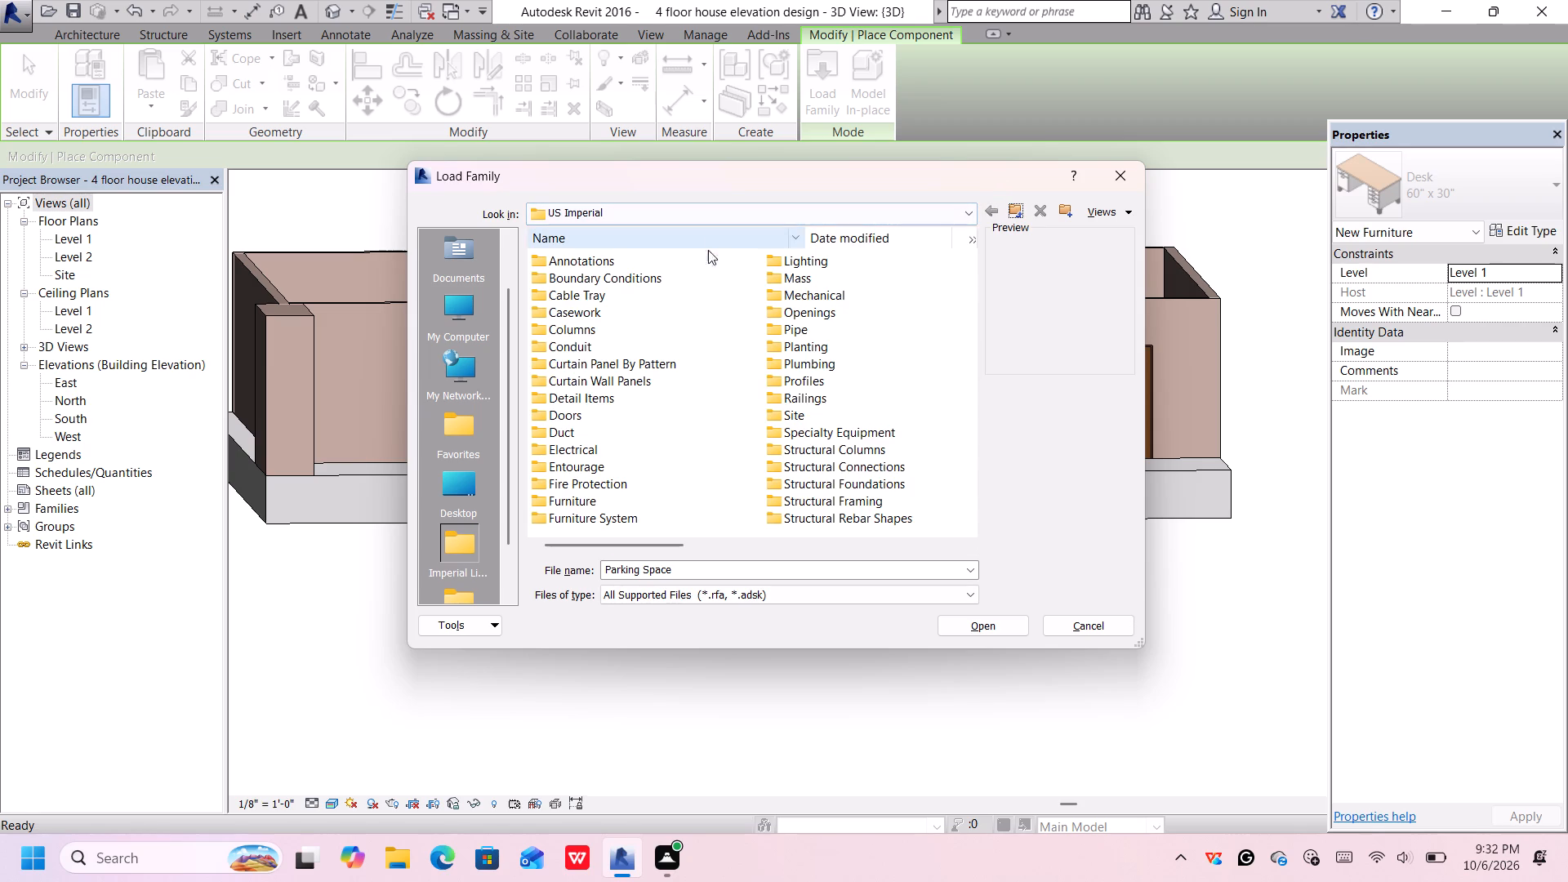
# Look through the contents of the library's Furniture folder and return to the US Imperial library.
pyautogui.click(660, 432)
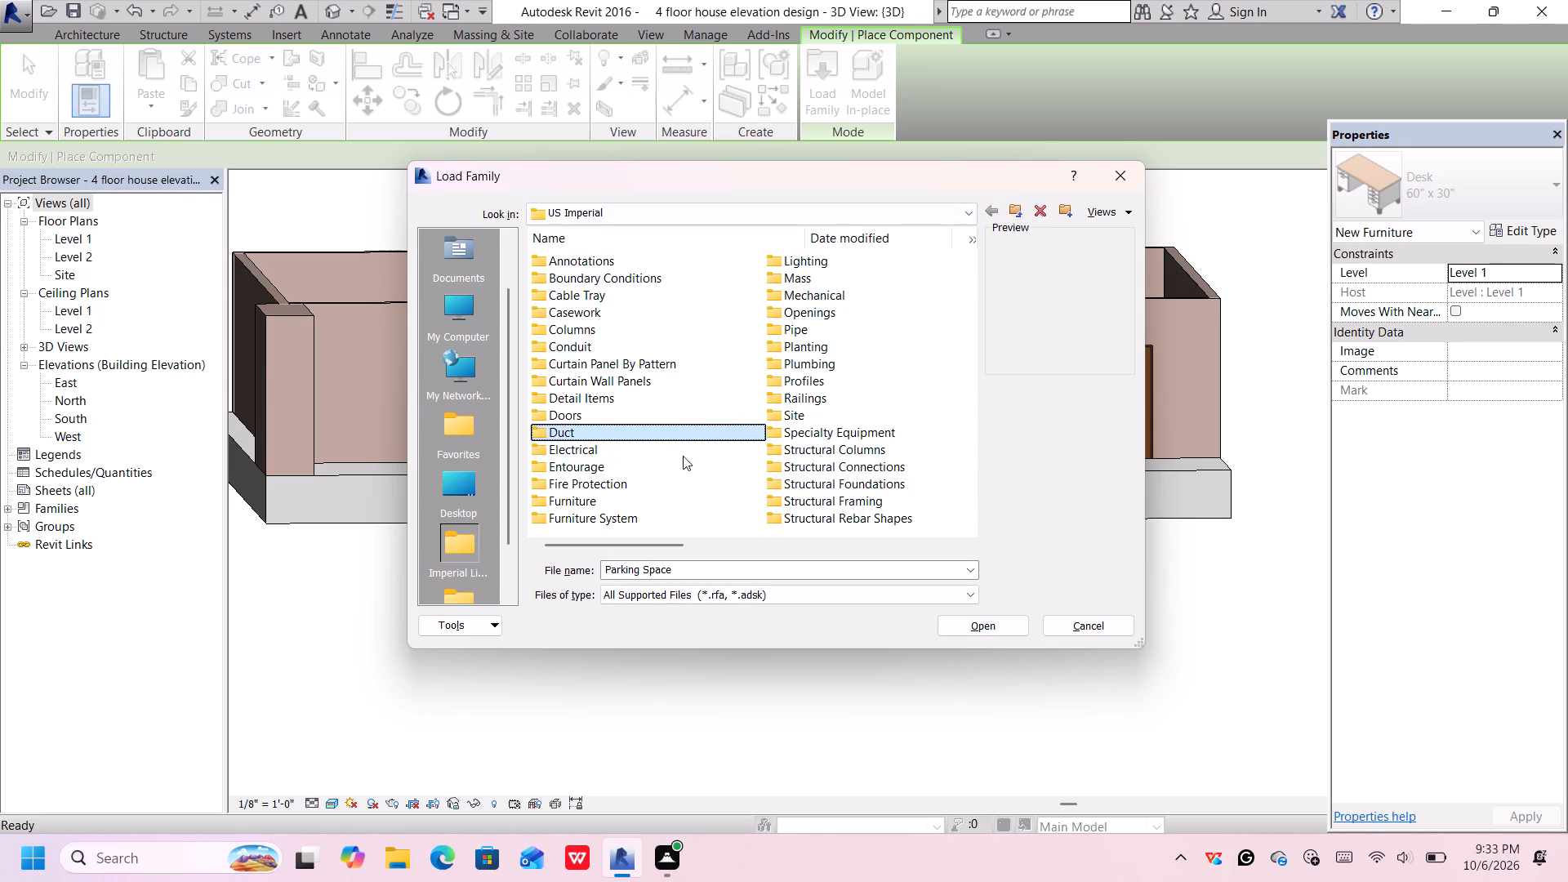
pyautogui.click(644, 500)
pyautogui.click(645, 505)
pyautogui.click(647, 506)
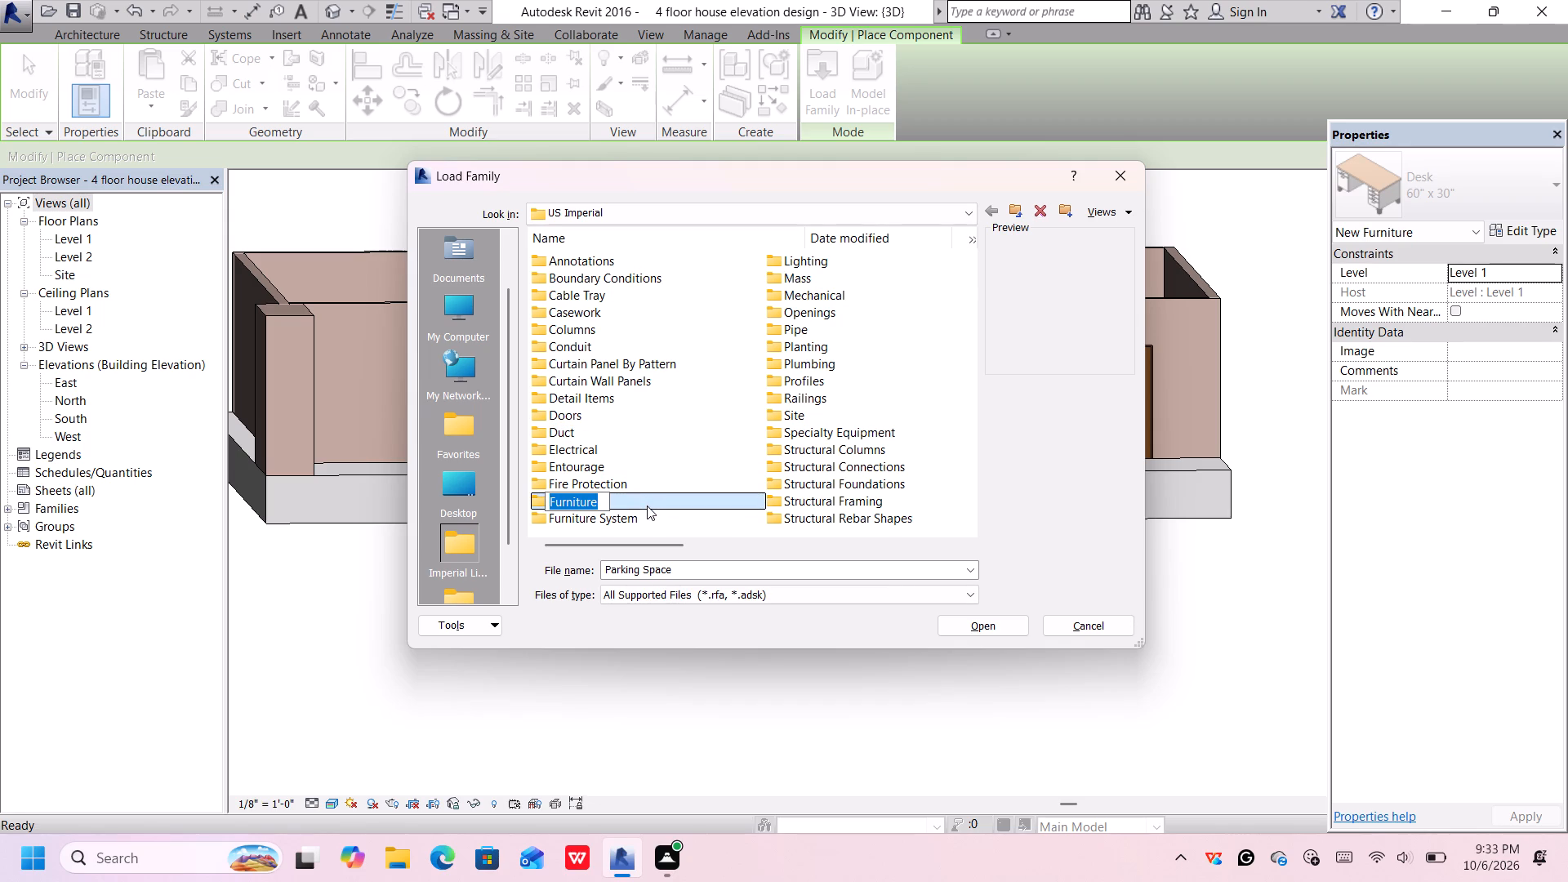
pyautogui.doubleClick(647, 503)
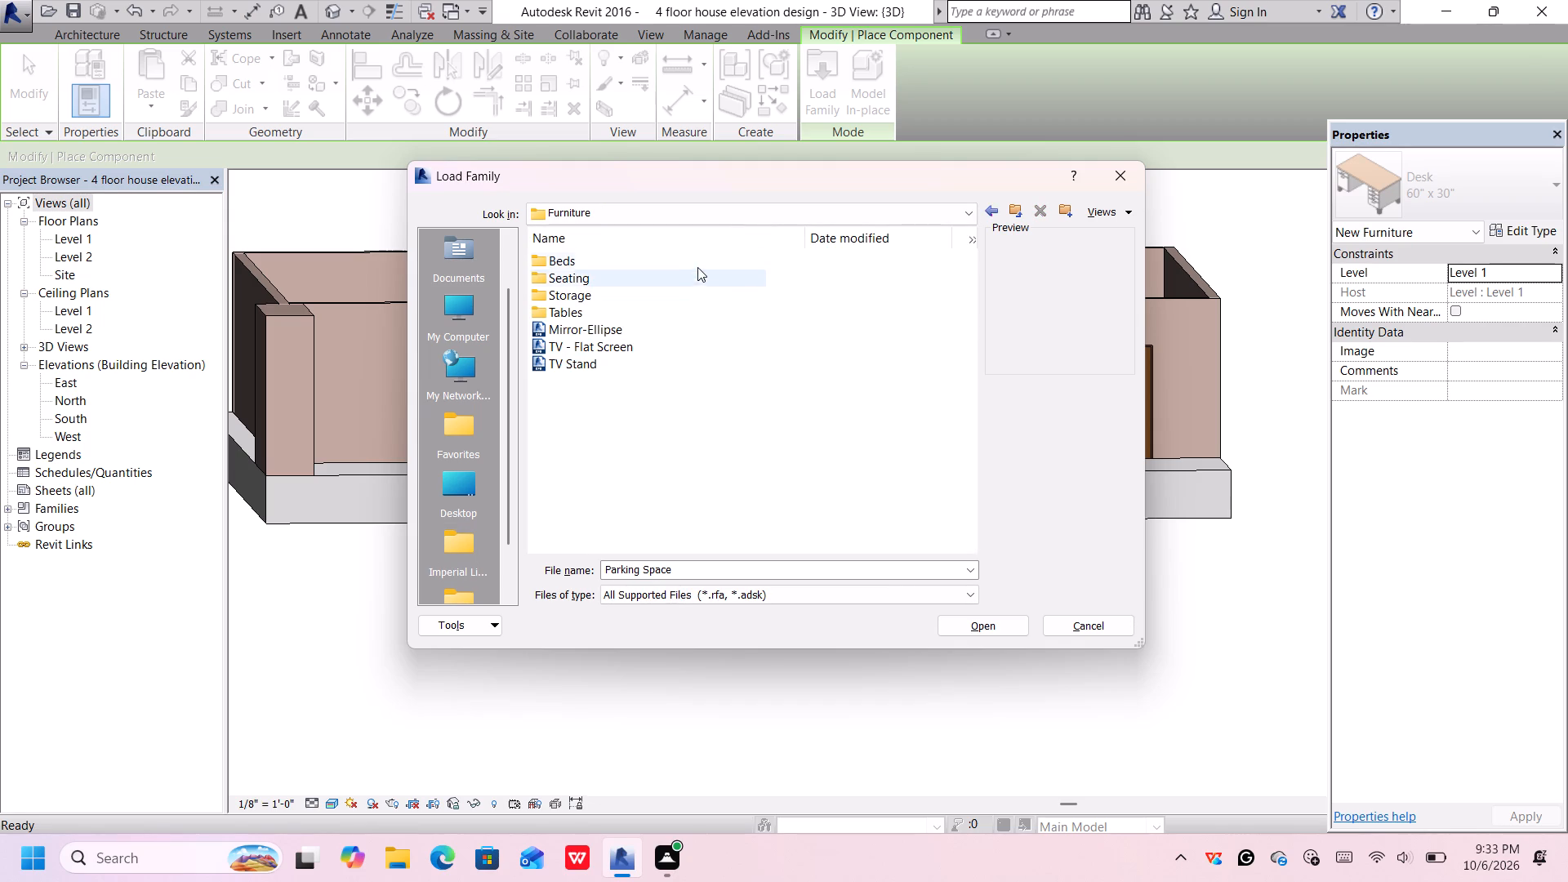
pyautogui.click(991, 208)
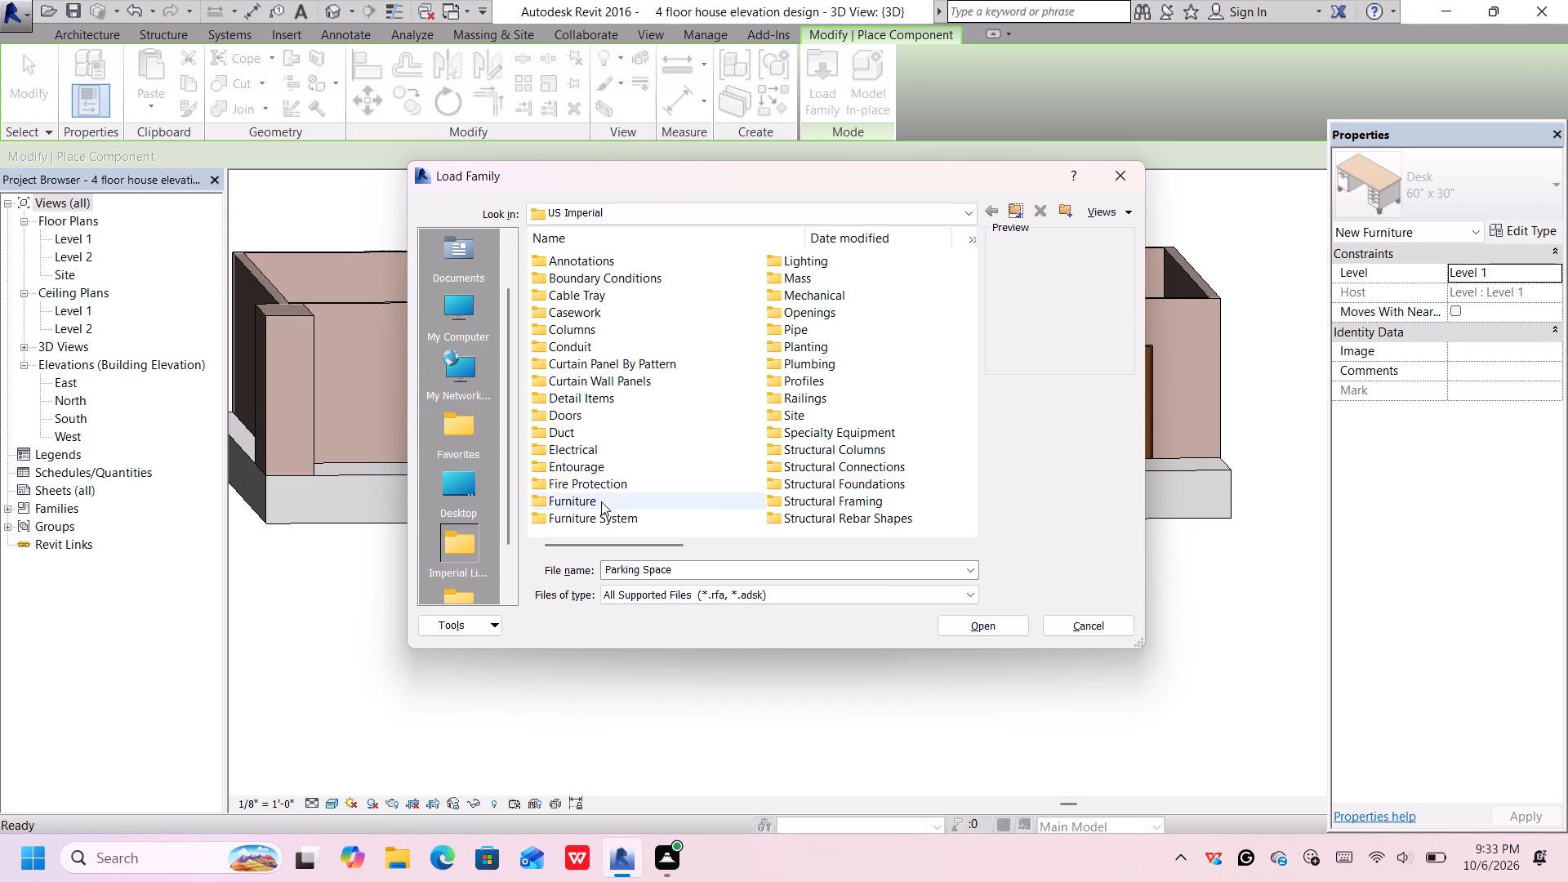
# Load the Cube Panel family from the Furniture System folder and leave component placement without adding an instance.
pyautogui.doubleClick(601, 514)
pyautogui.doubleClick(696, 248)
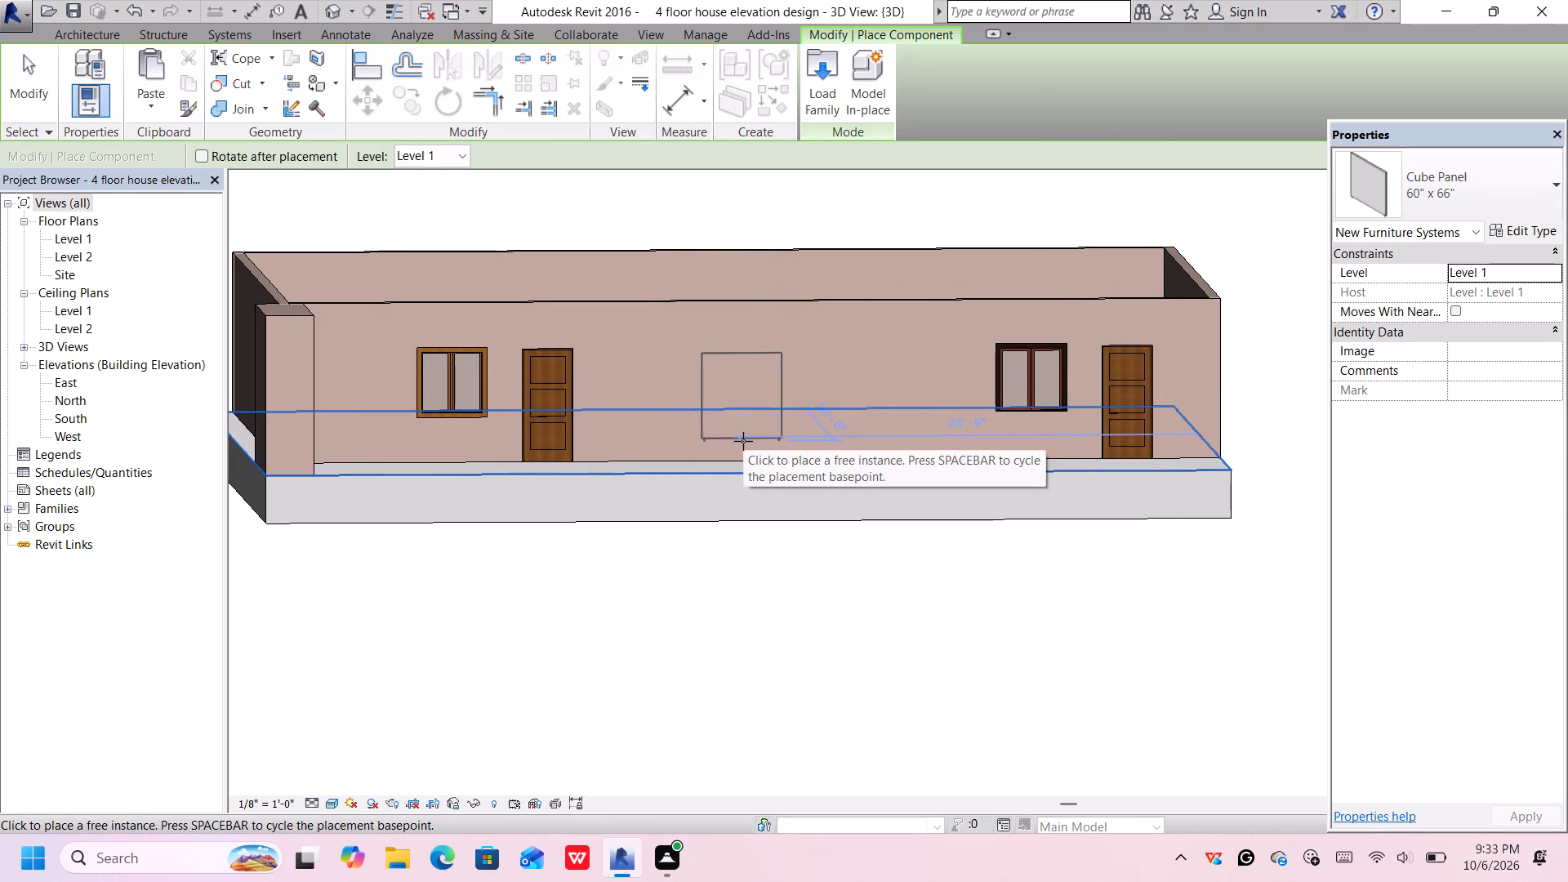
pyautogui.press('Escape')
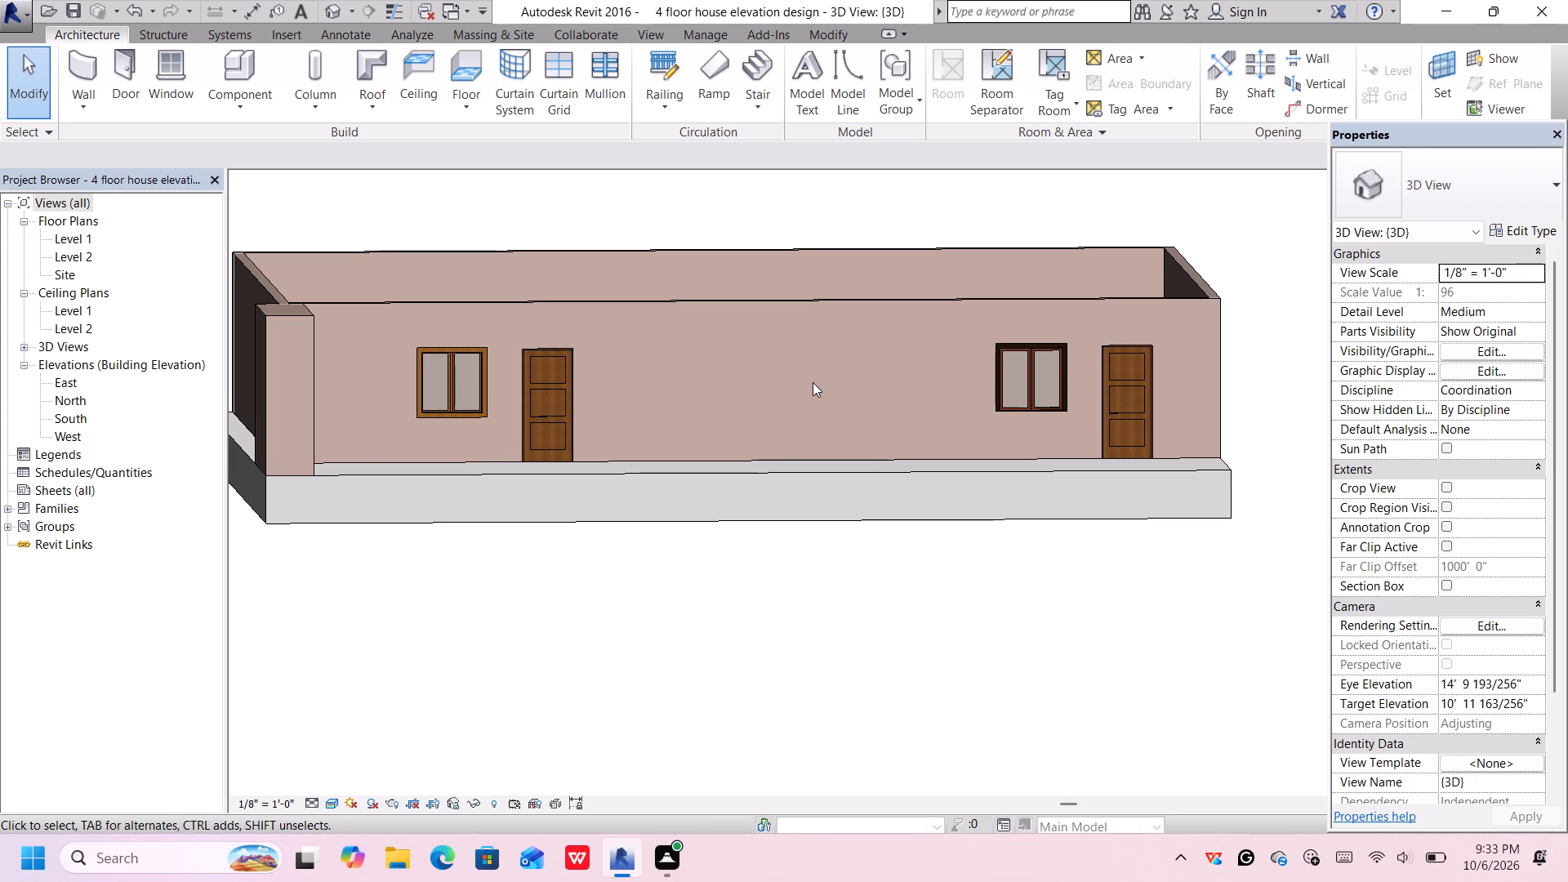
# Draw a Generic - 3' wall, 10' high and about 19' long, along the facade between the first door and the second window.
pyautogui.click(75, 74)
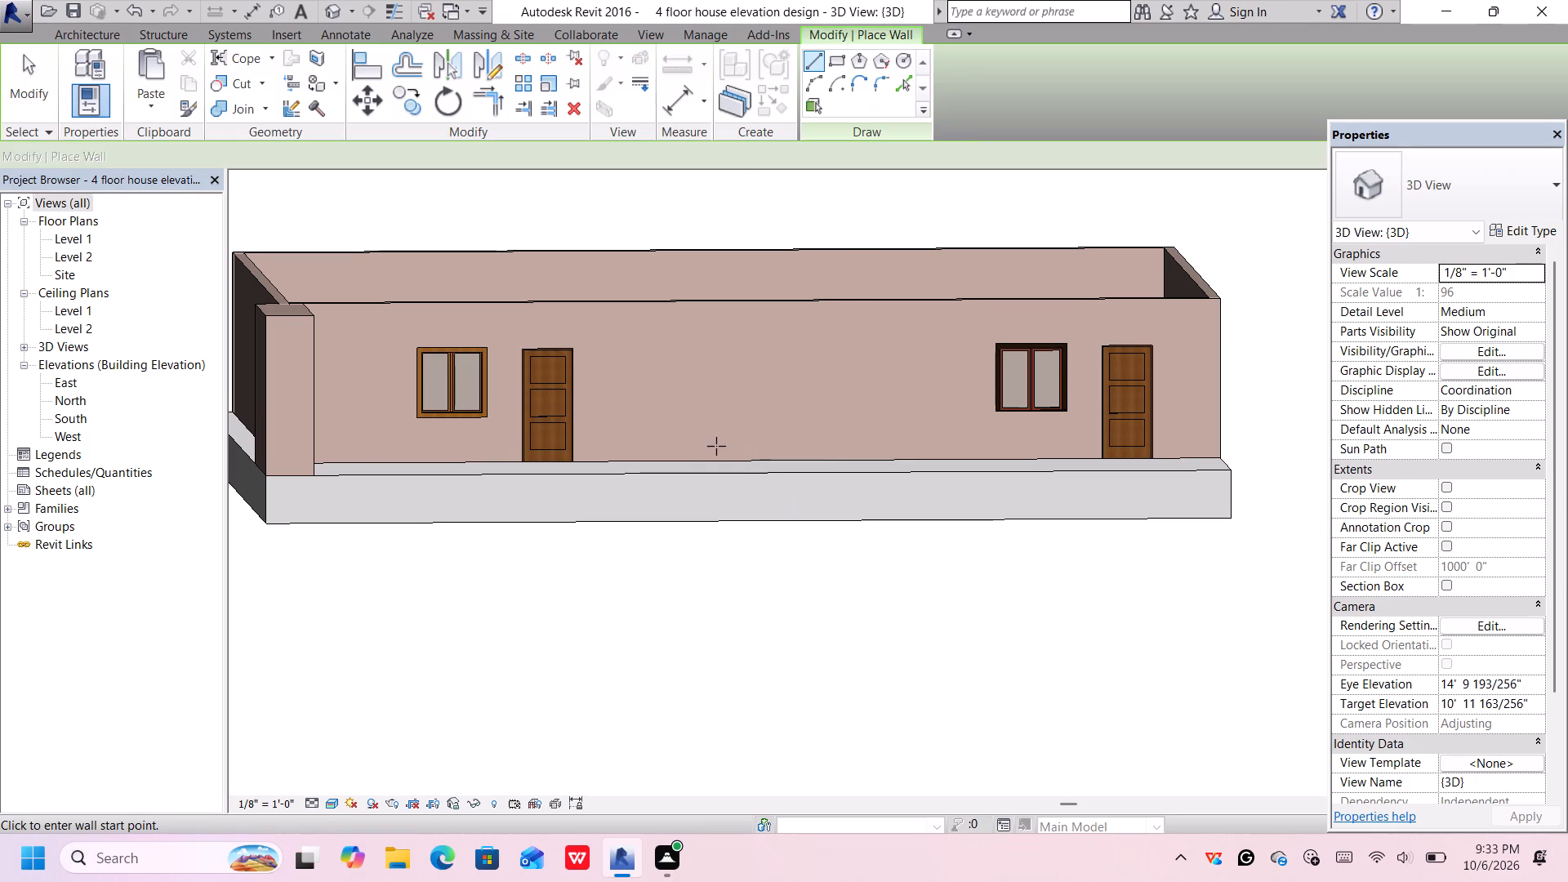
pyautogui.scroll(2, 683, 457)
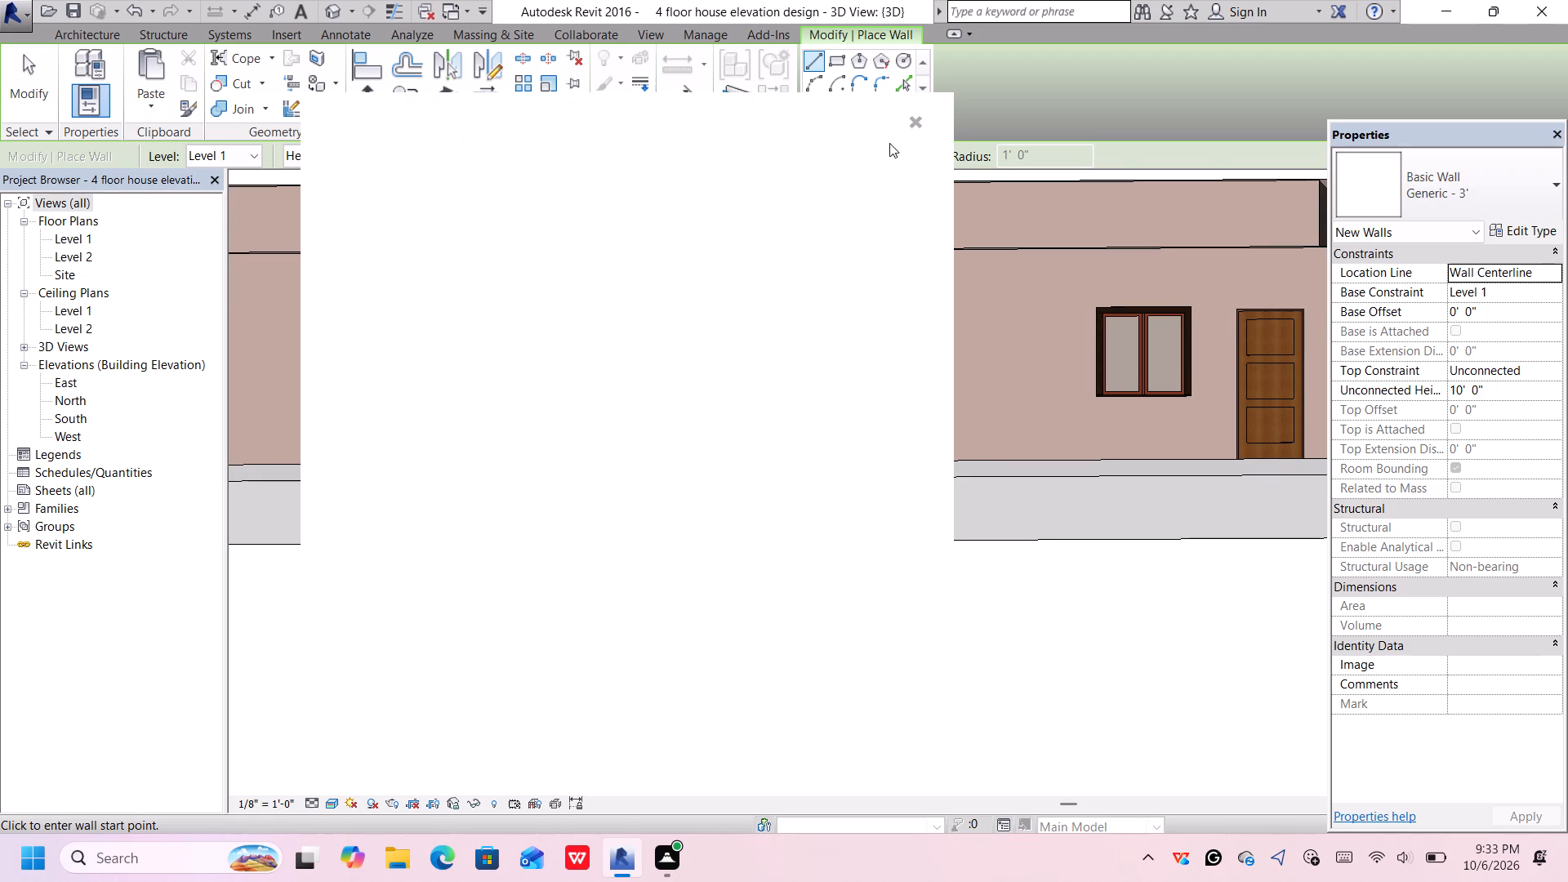
pyautogui.click(910, 123)
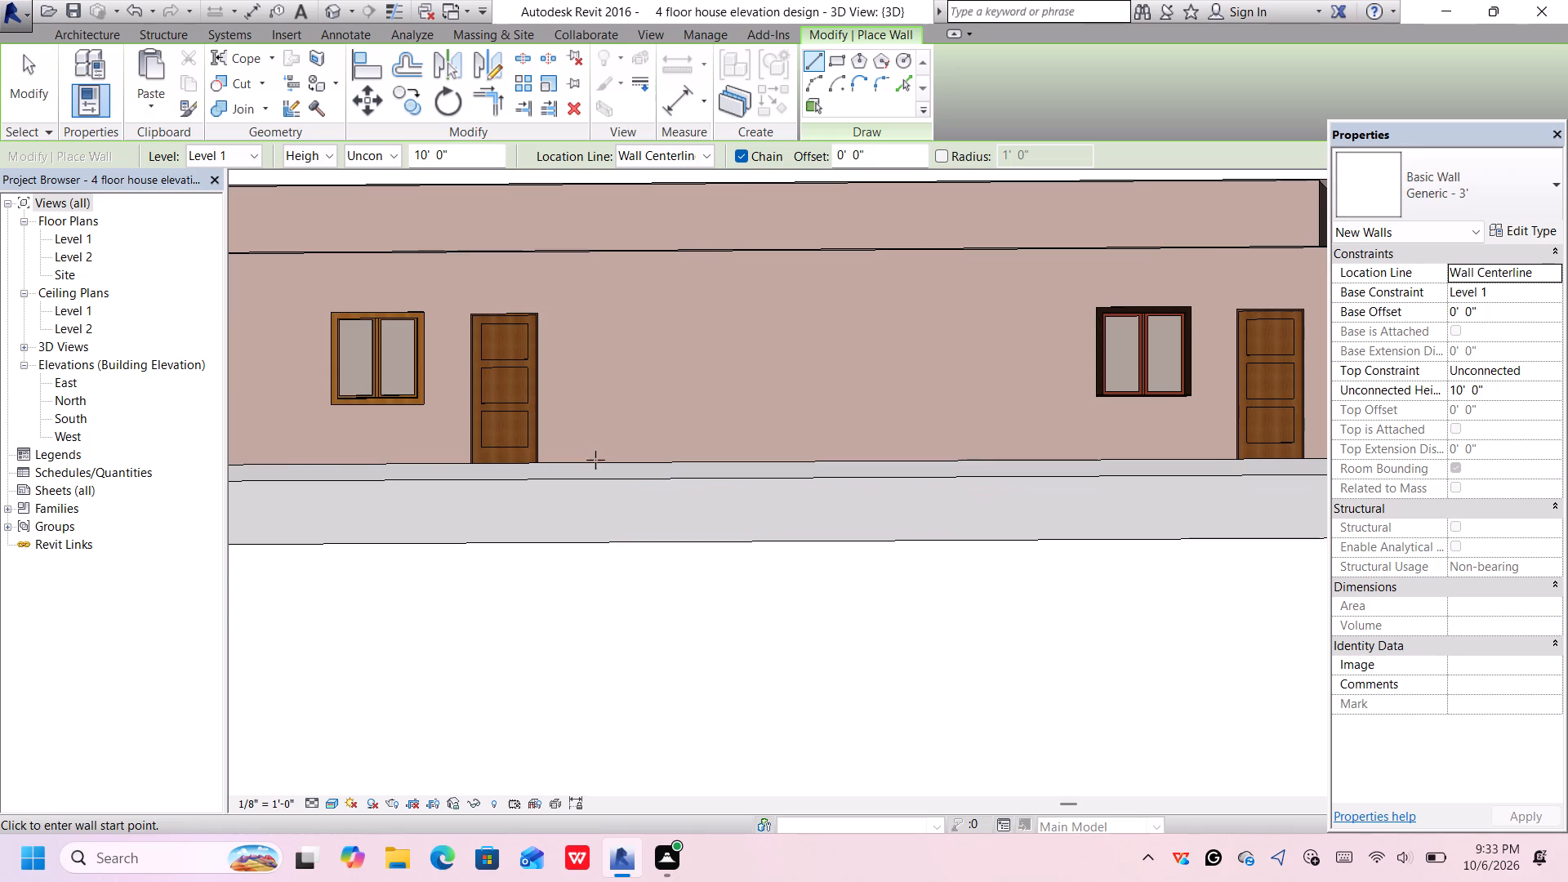
pyautogui.click(597, 461)
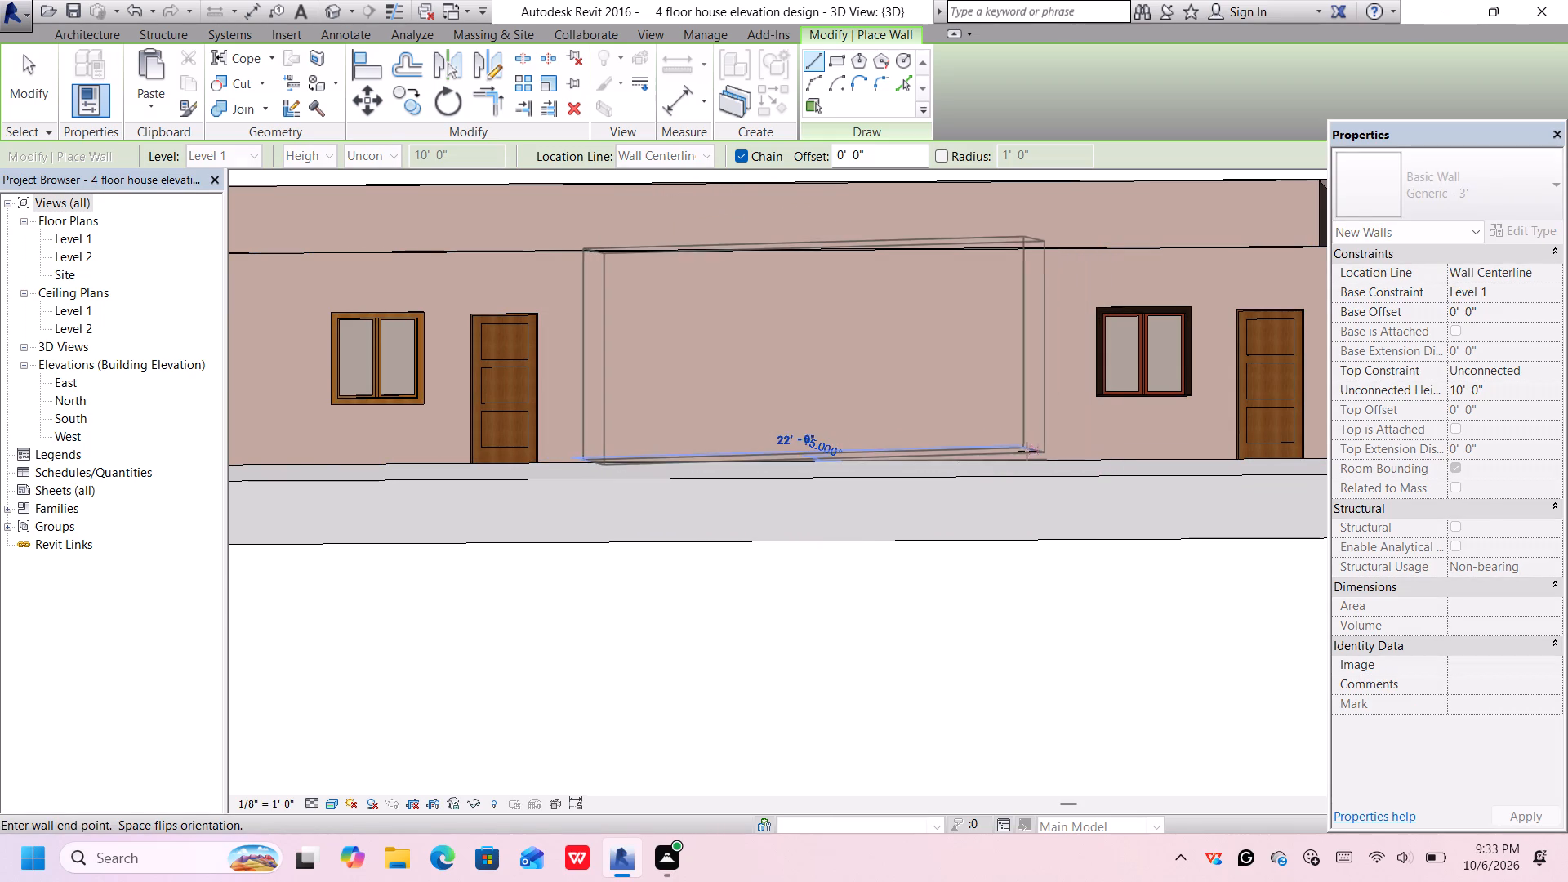
pyautogui.moveTo(933, 427); pyautogui.dragTo(941, 469, button='middle')
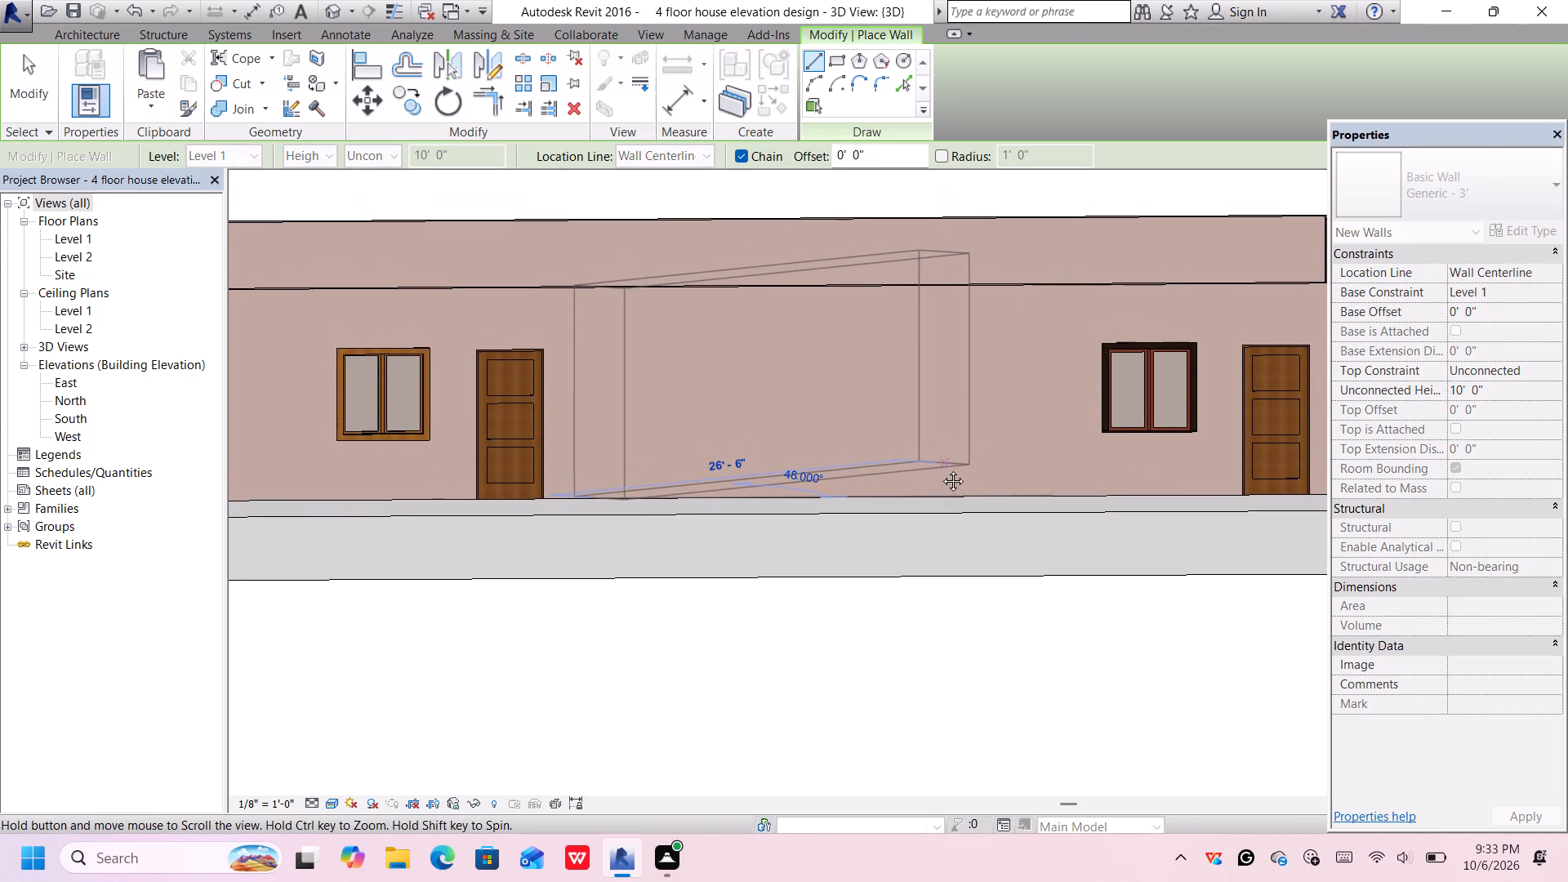
pyautogui.moveTo(941, 469); pyautogui.dragTo(971, 616, button='middle')
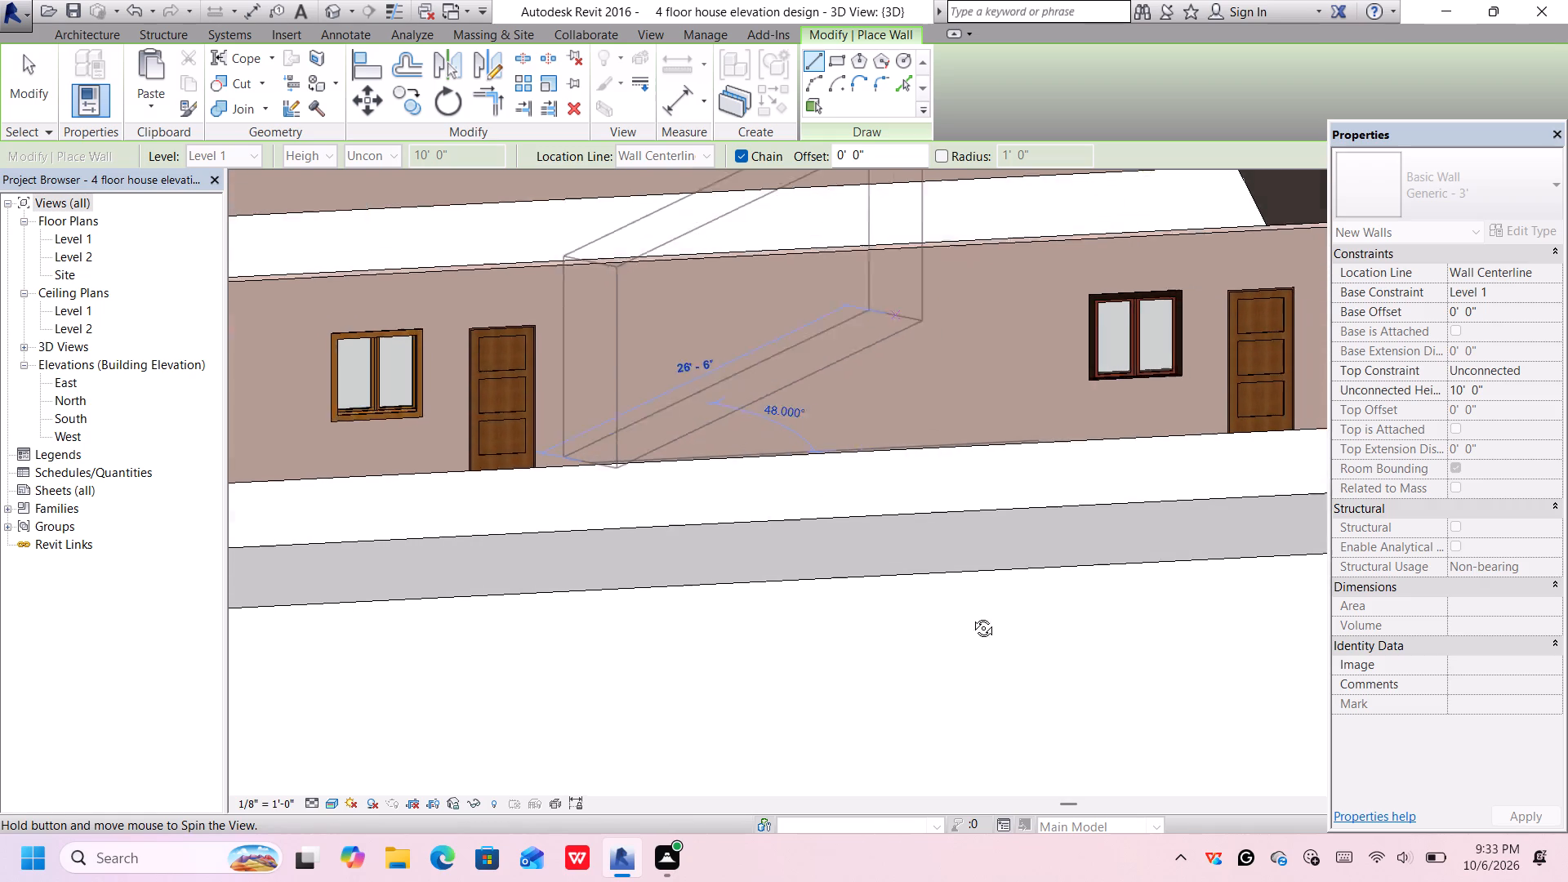
pyautogui.moveTo(971, 616); pyautogui.dragTo(973, 625, button='middle')
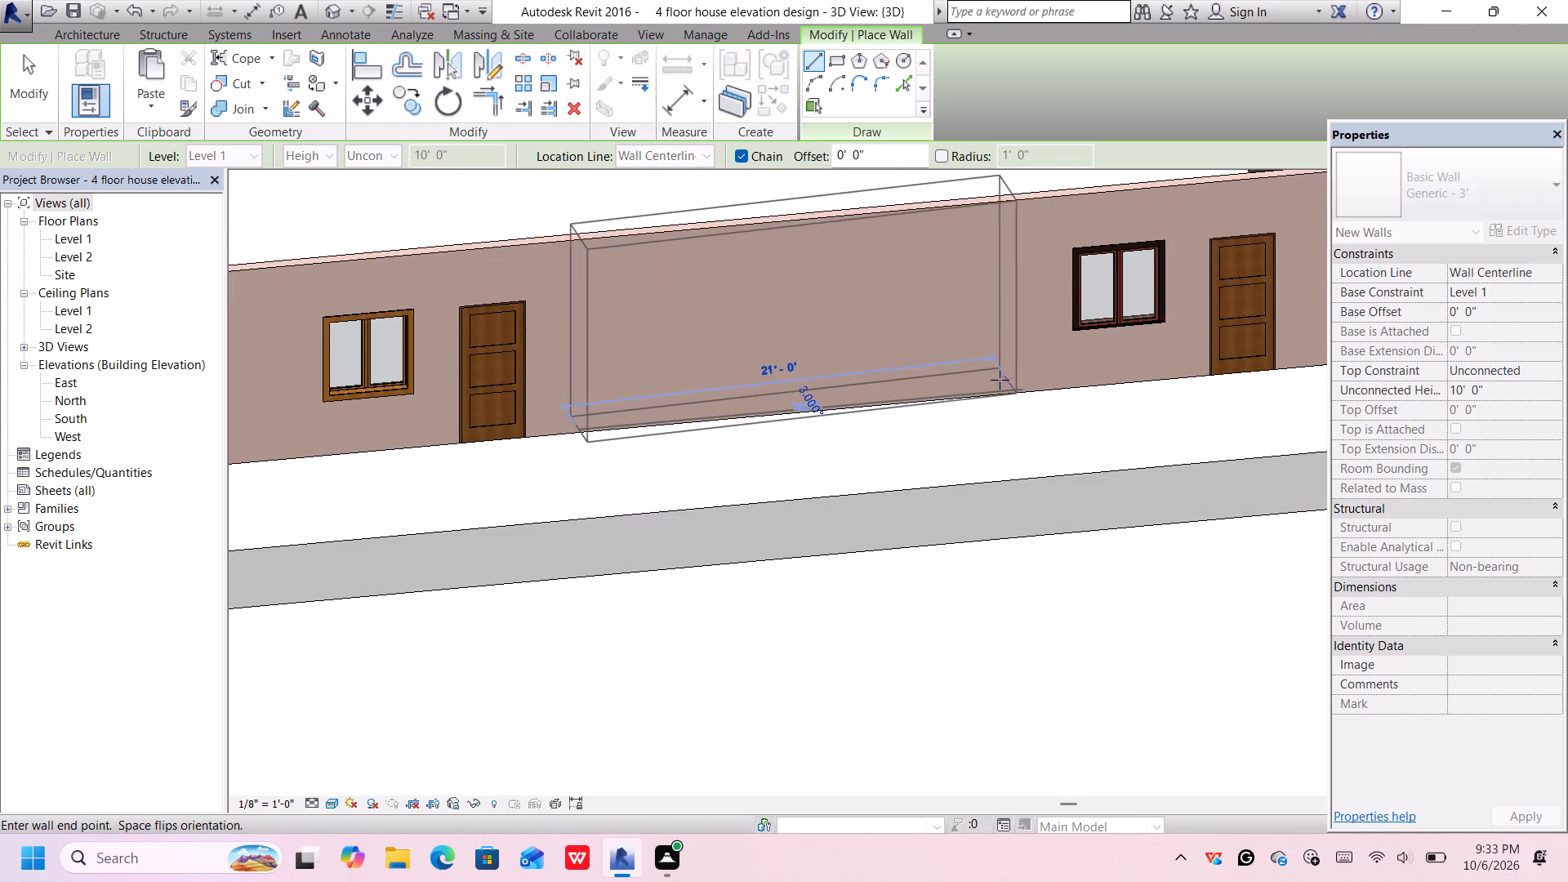
pyautogui.click(974, 398)
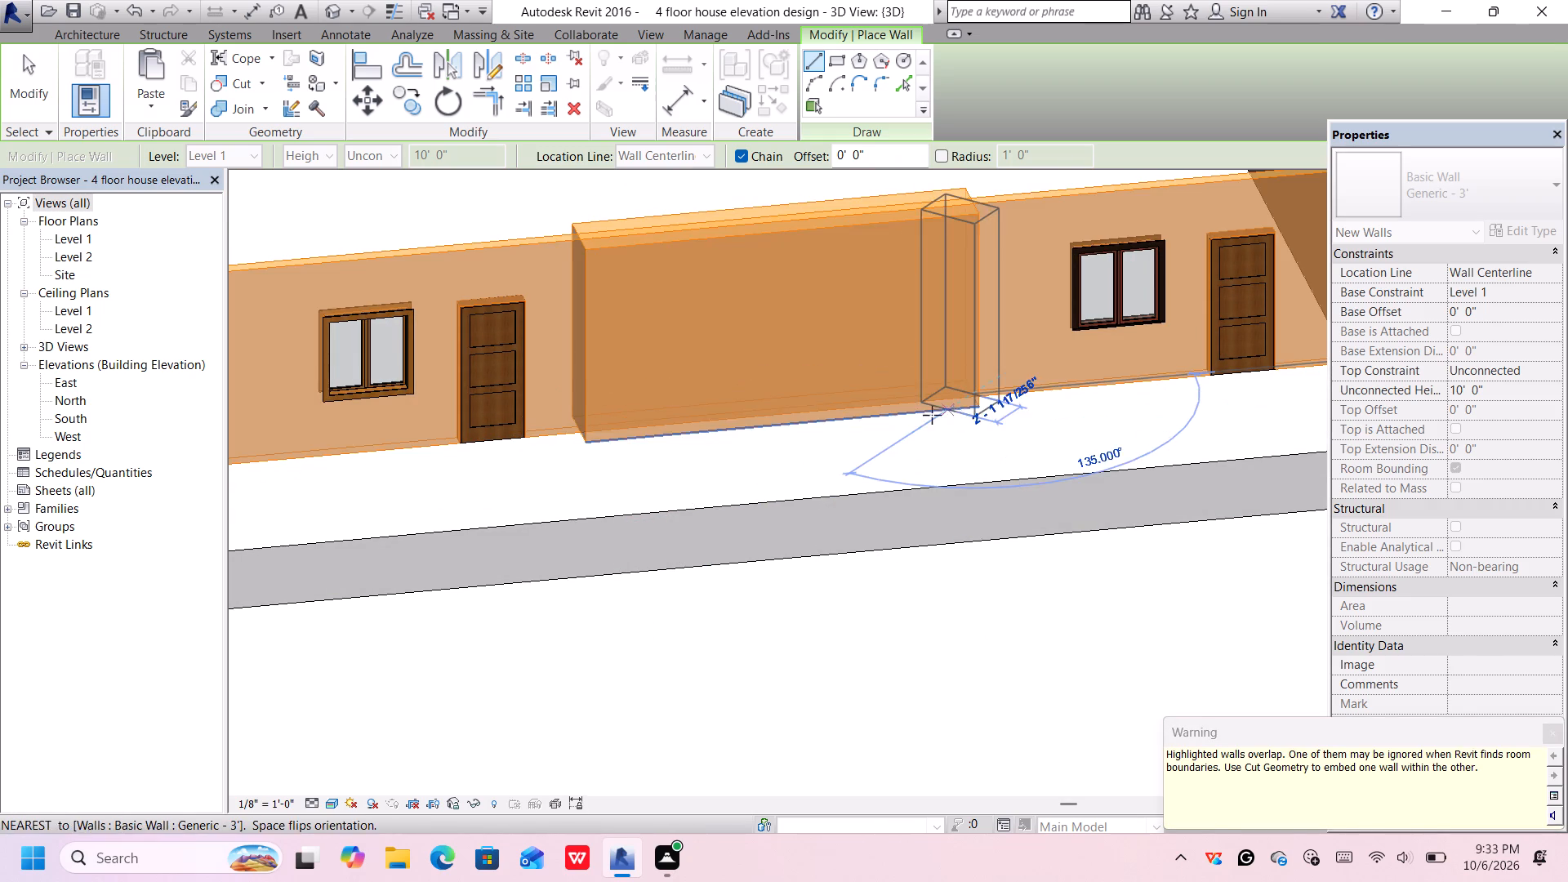
pyautogui.press('space')
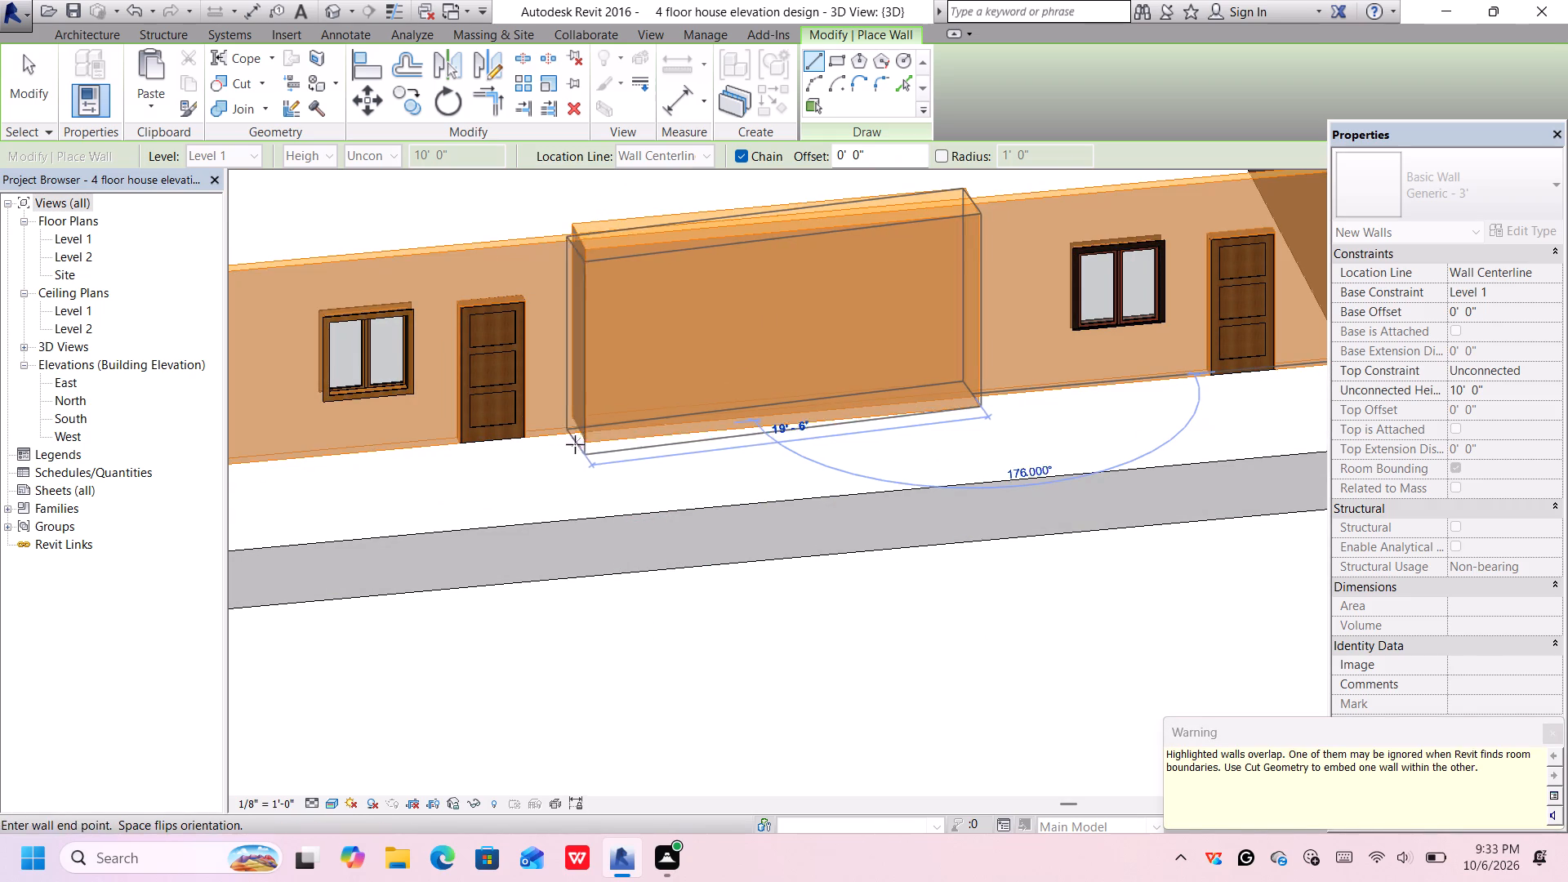
pyautogui.press('Escape')
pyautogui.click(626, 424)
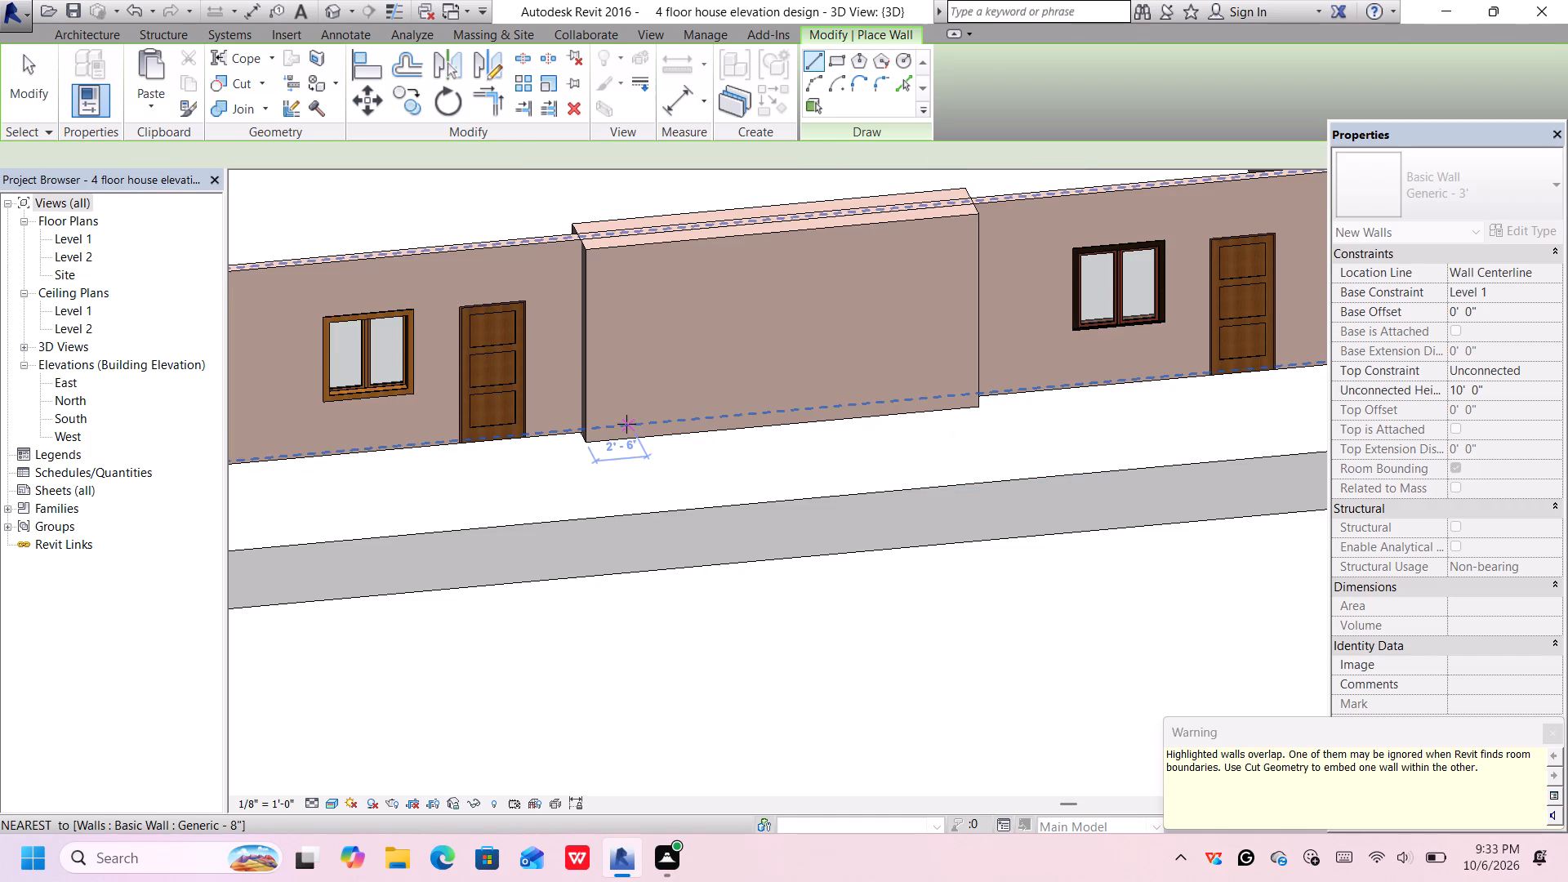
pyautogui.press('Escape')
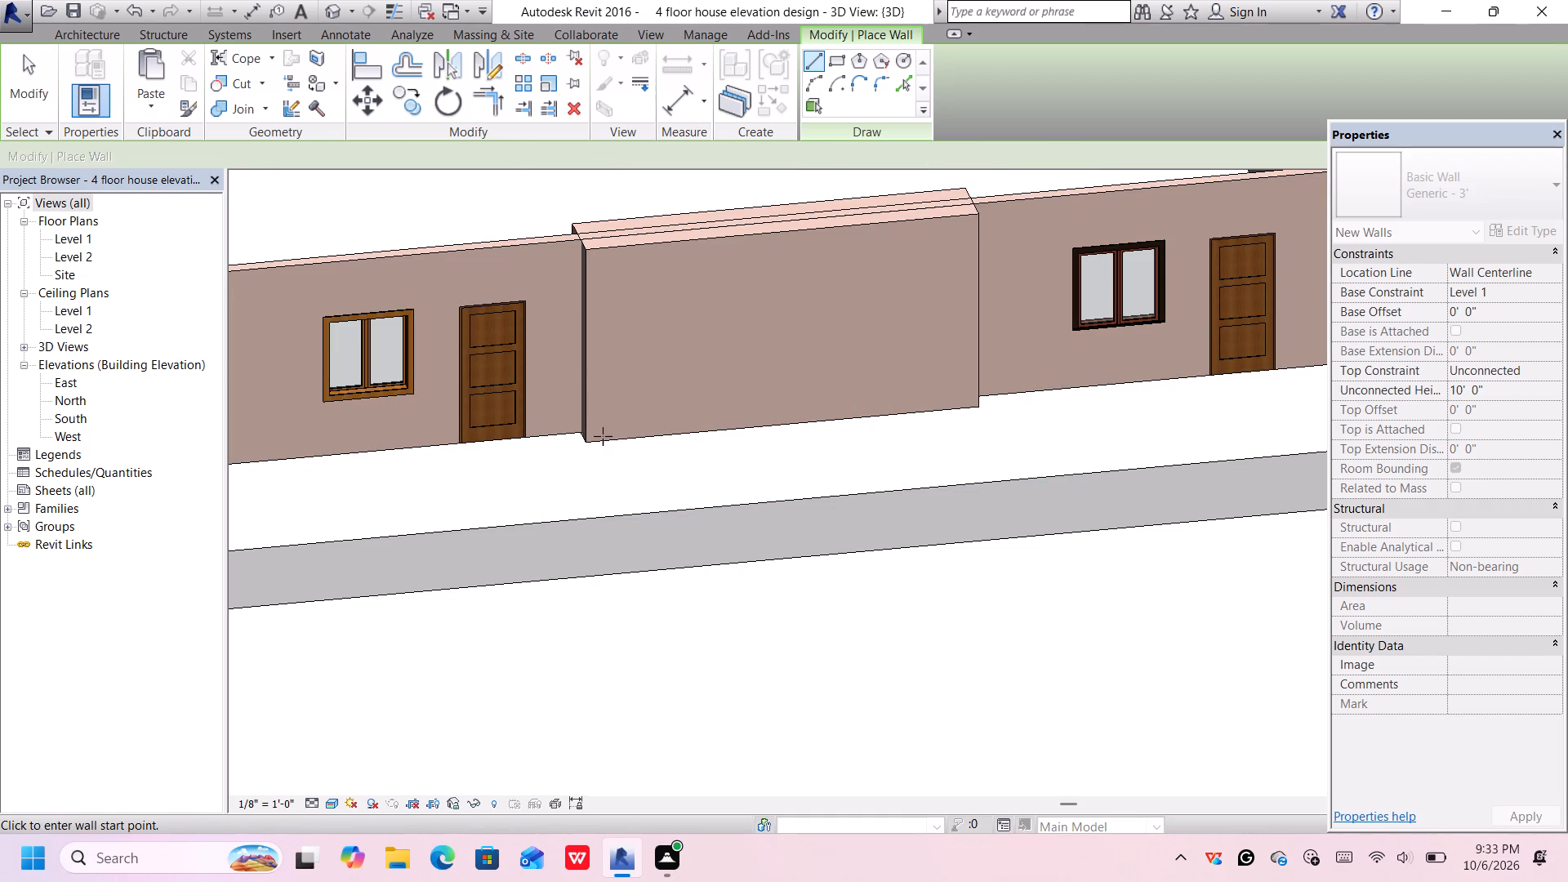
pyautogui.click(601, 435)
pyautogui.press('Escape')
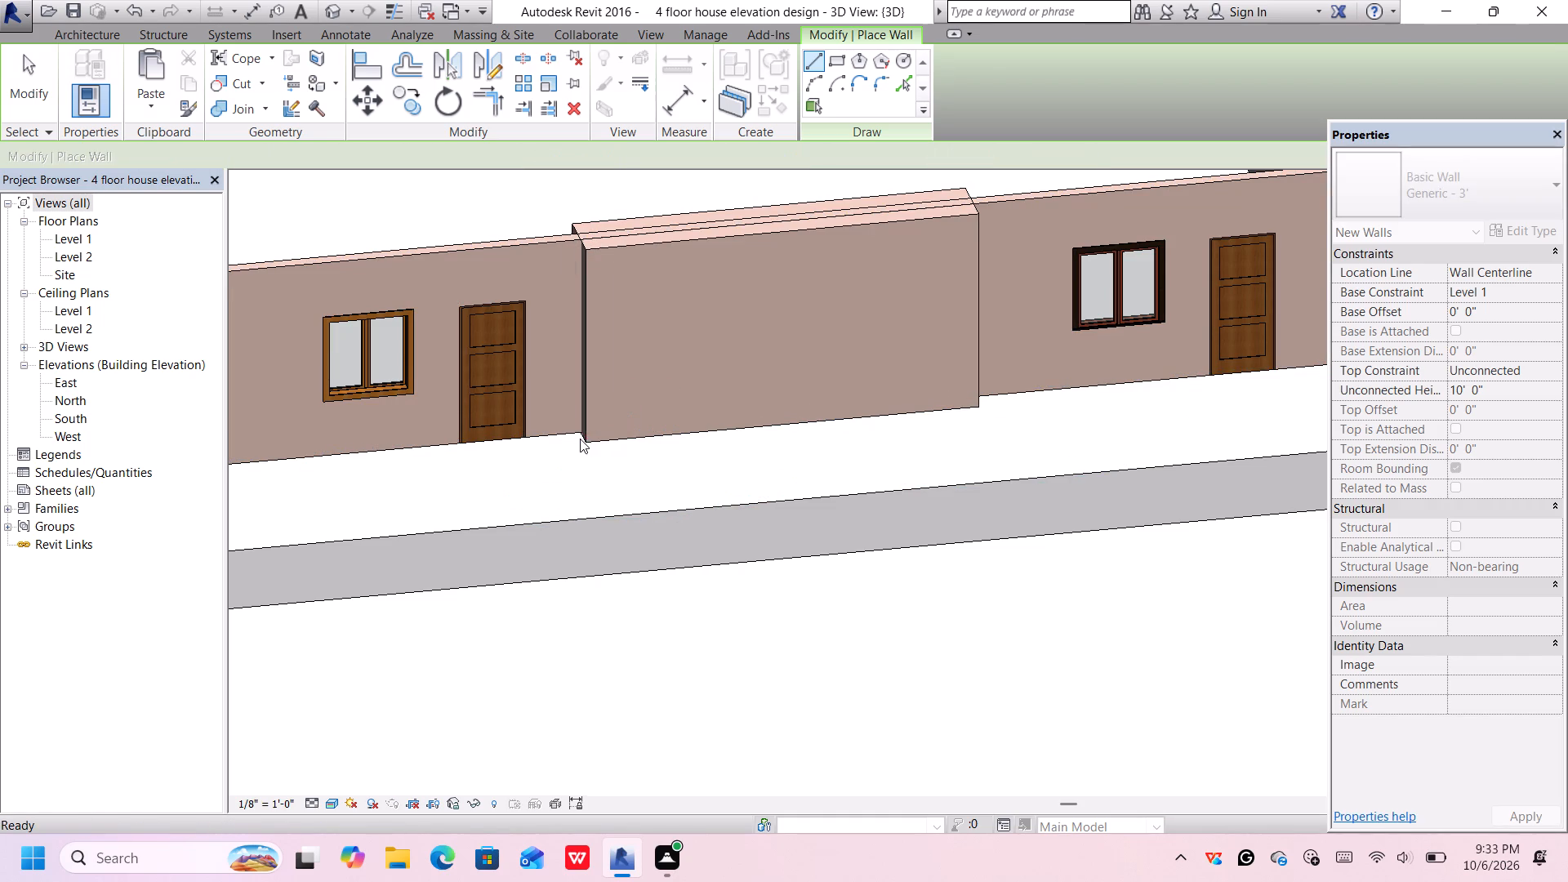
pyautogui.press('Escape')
# Nudge the new 3' thick wall forward so it projects further out from the facade.
pyautogui.click(593, 436)
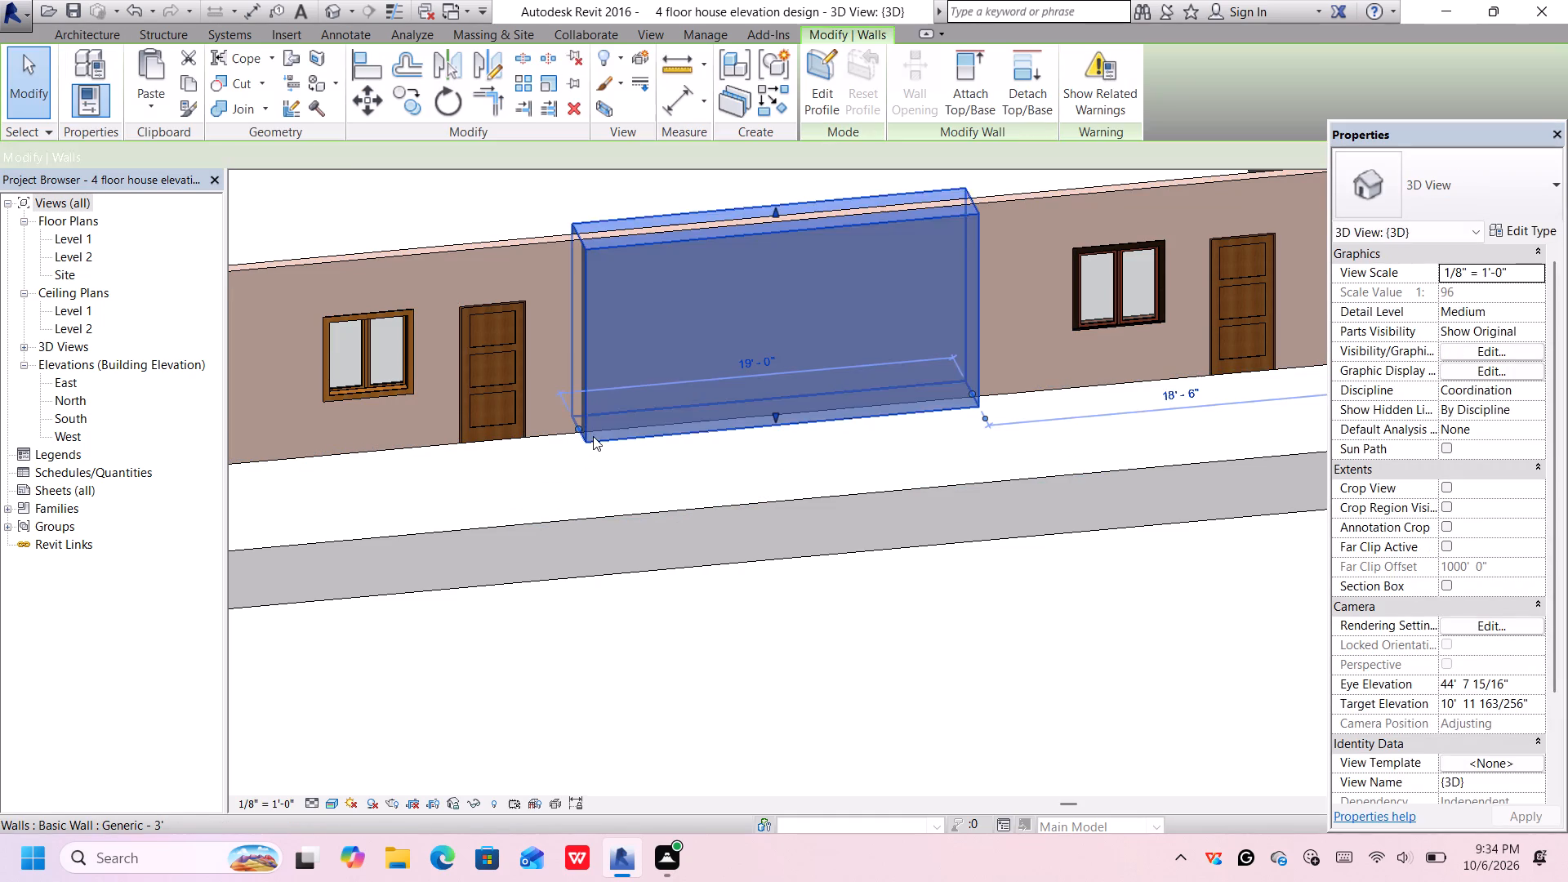
pyautogui.press('Down')
pyautogui.press('Down')
pyautogui.press('Down')
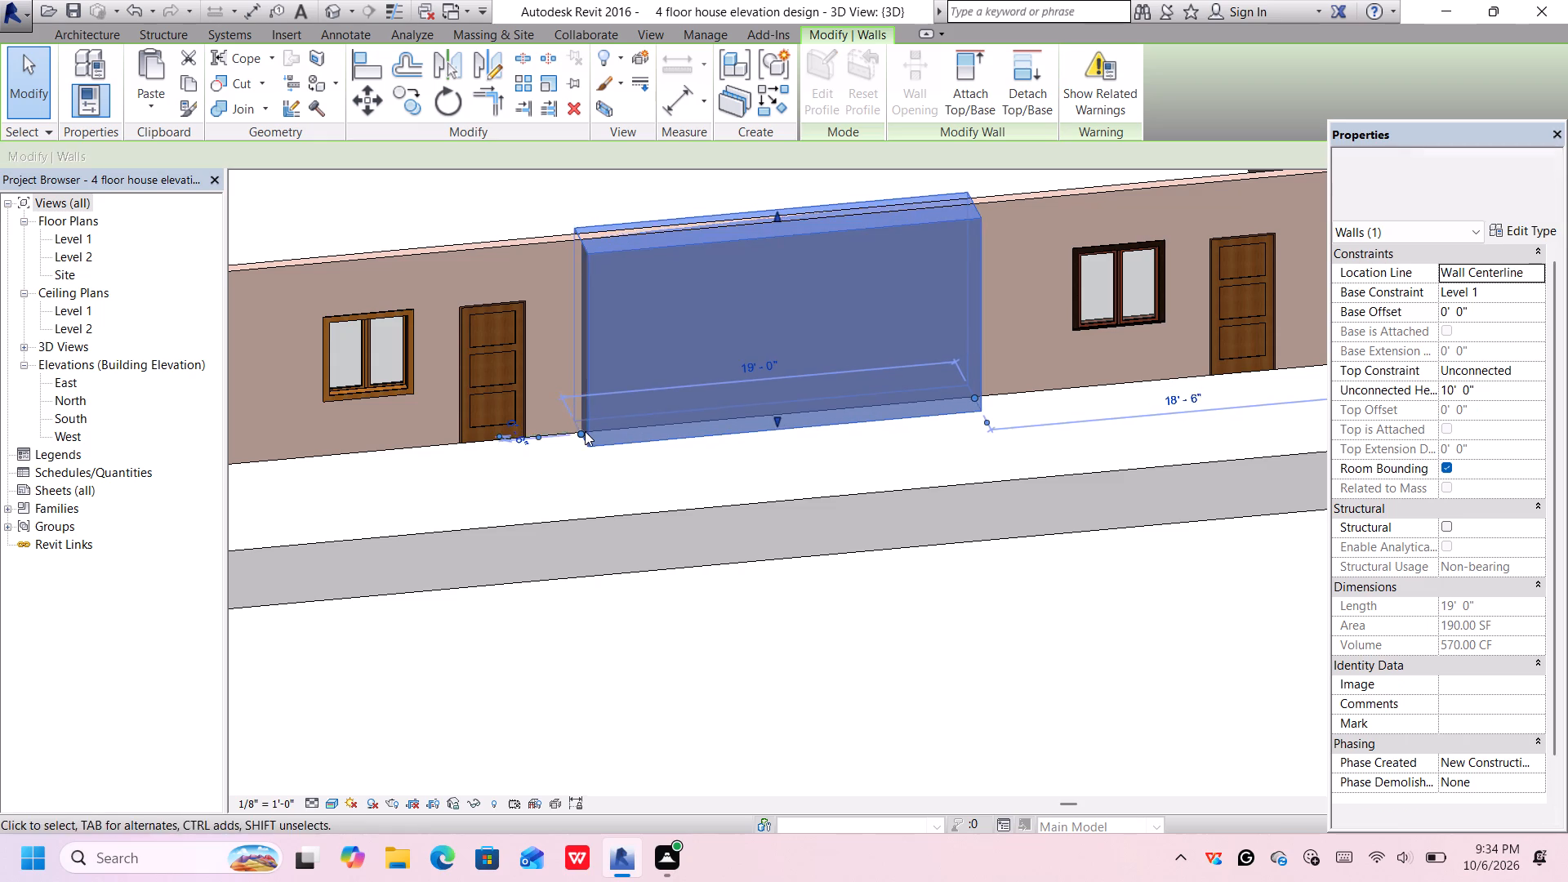
pyautogui.press('Down')
pyautogui.press('Down')
pyautogui.press('Down')
pyautogui.press('Down')
pyautogui.press('Down')
pyautogui.press('Down')
pyautogui.press('Down')
pyautogui.press('Down')
pyautogui.press('Down')
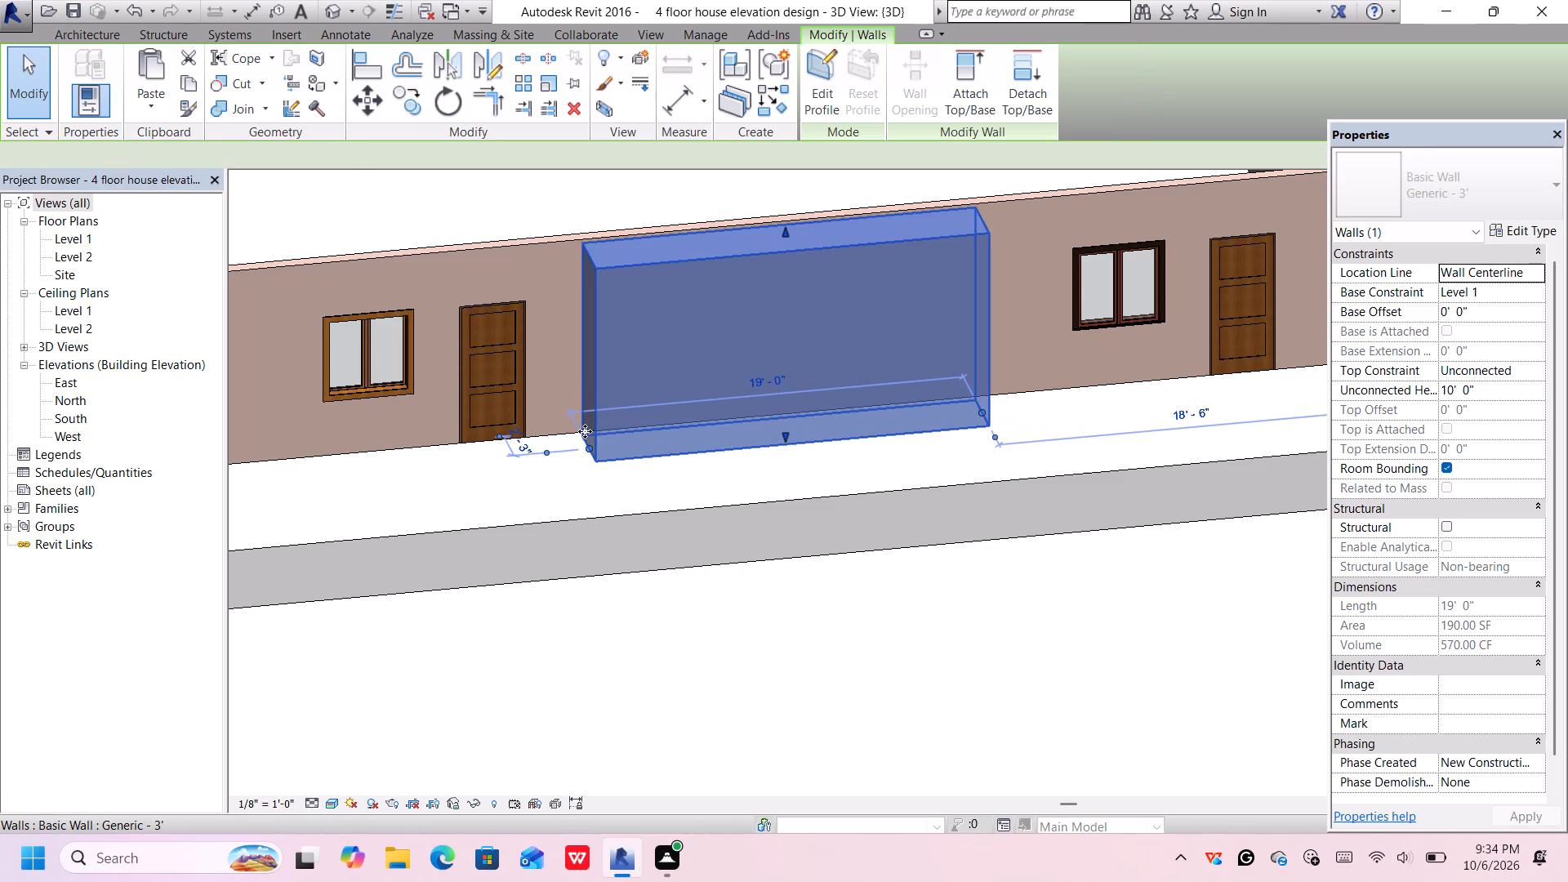
pyautogui.press('Up')
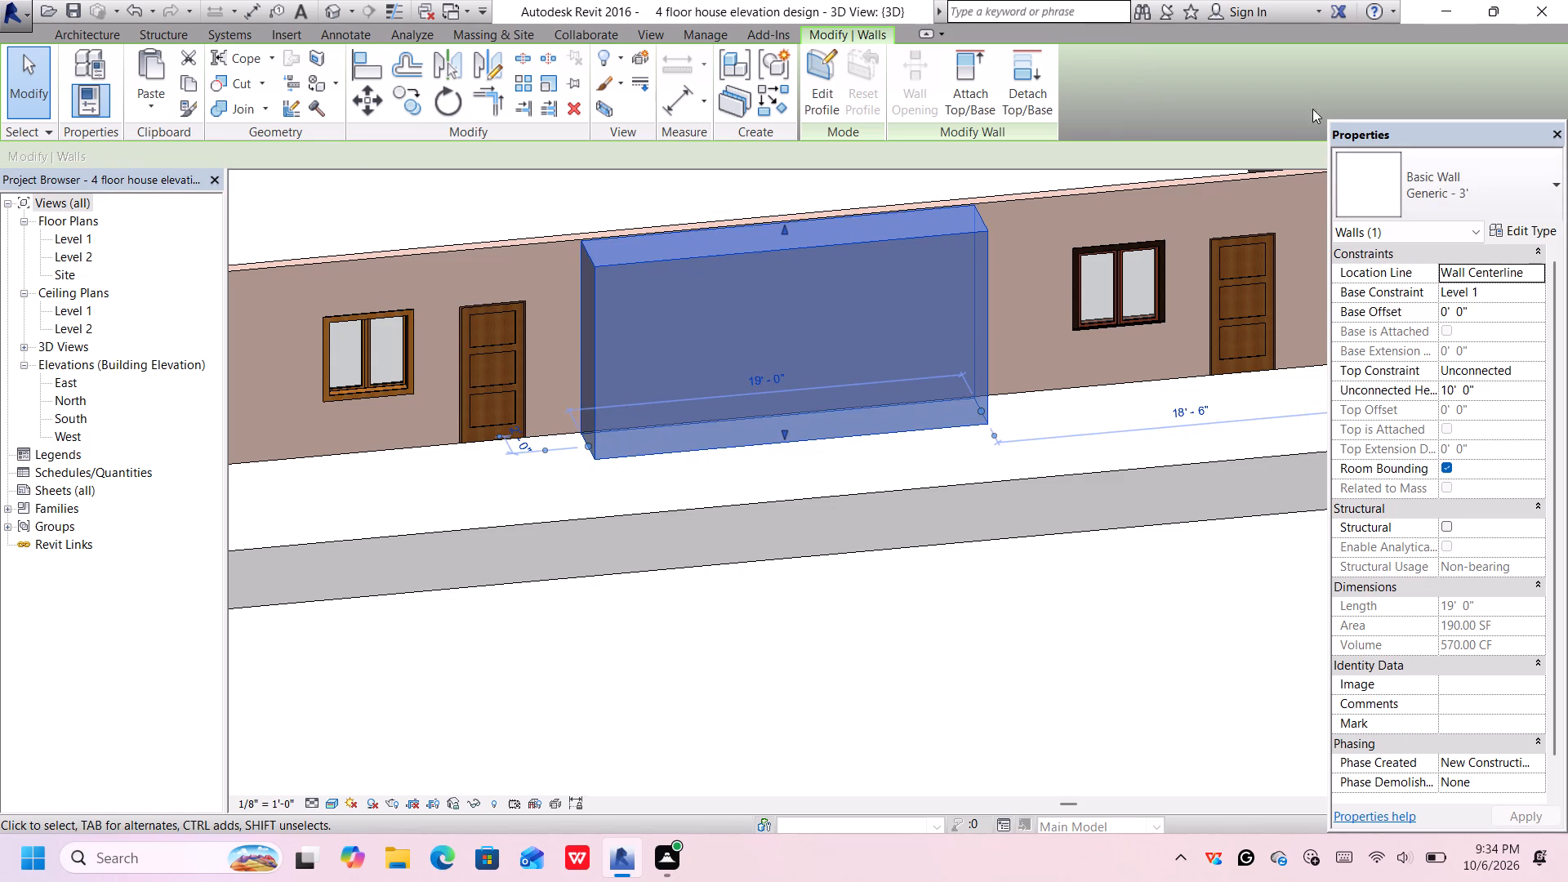
# Duplicate the projecting wall's Generic - 3' type, keeping the suggested name.
pyautogui.click(1525, 228)
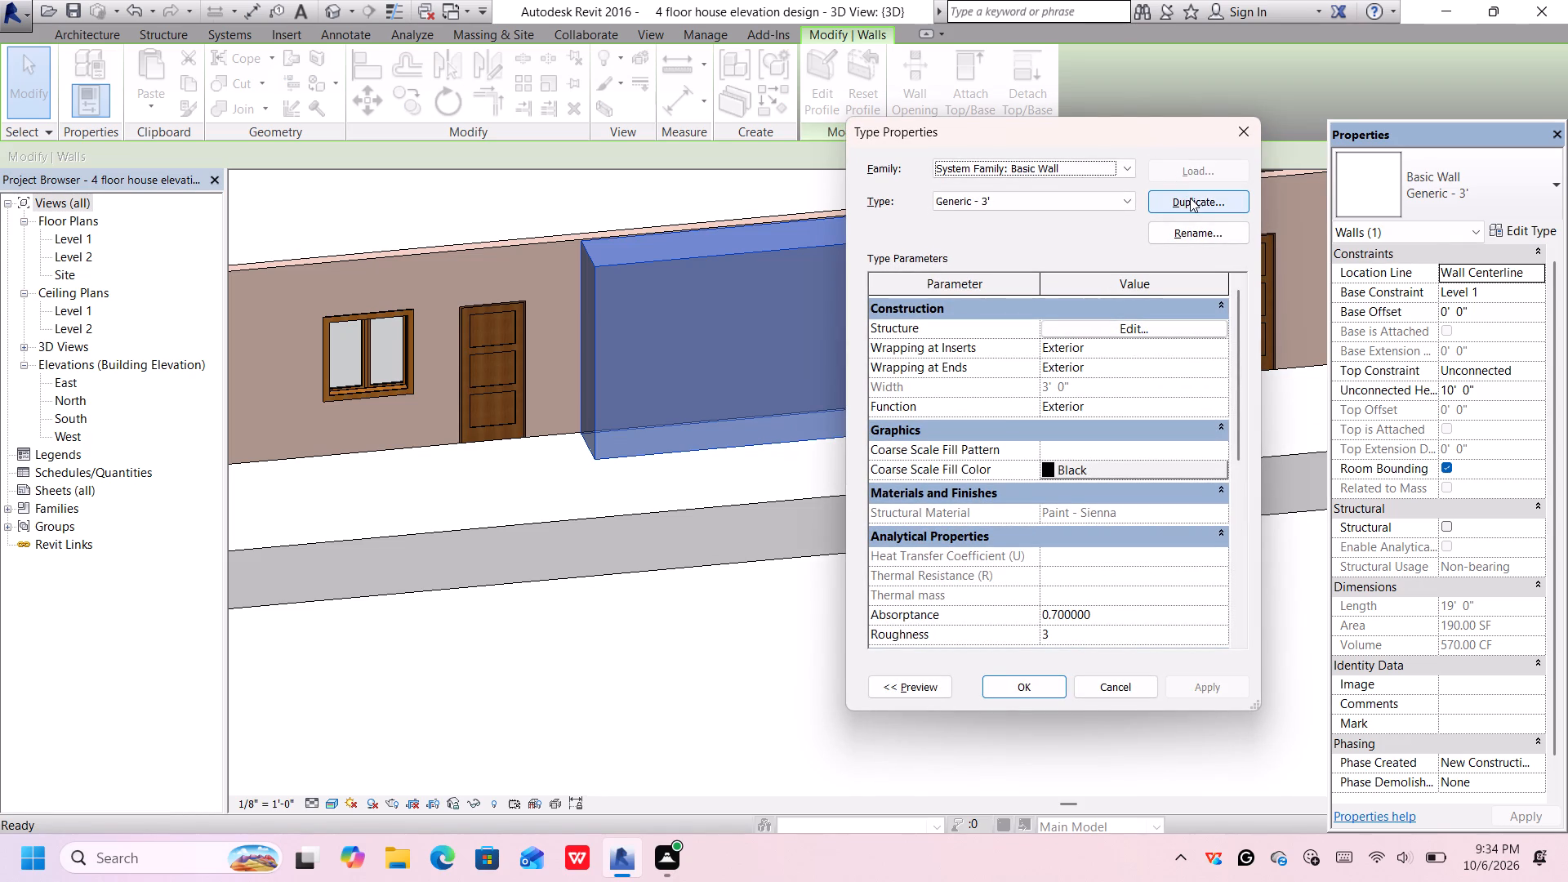
pyautogui.click(1213, 201)
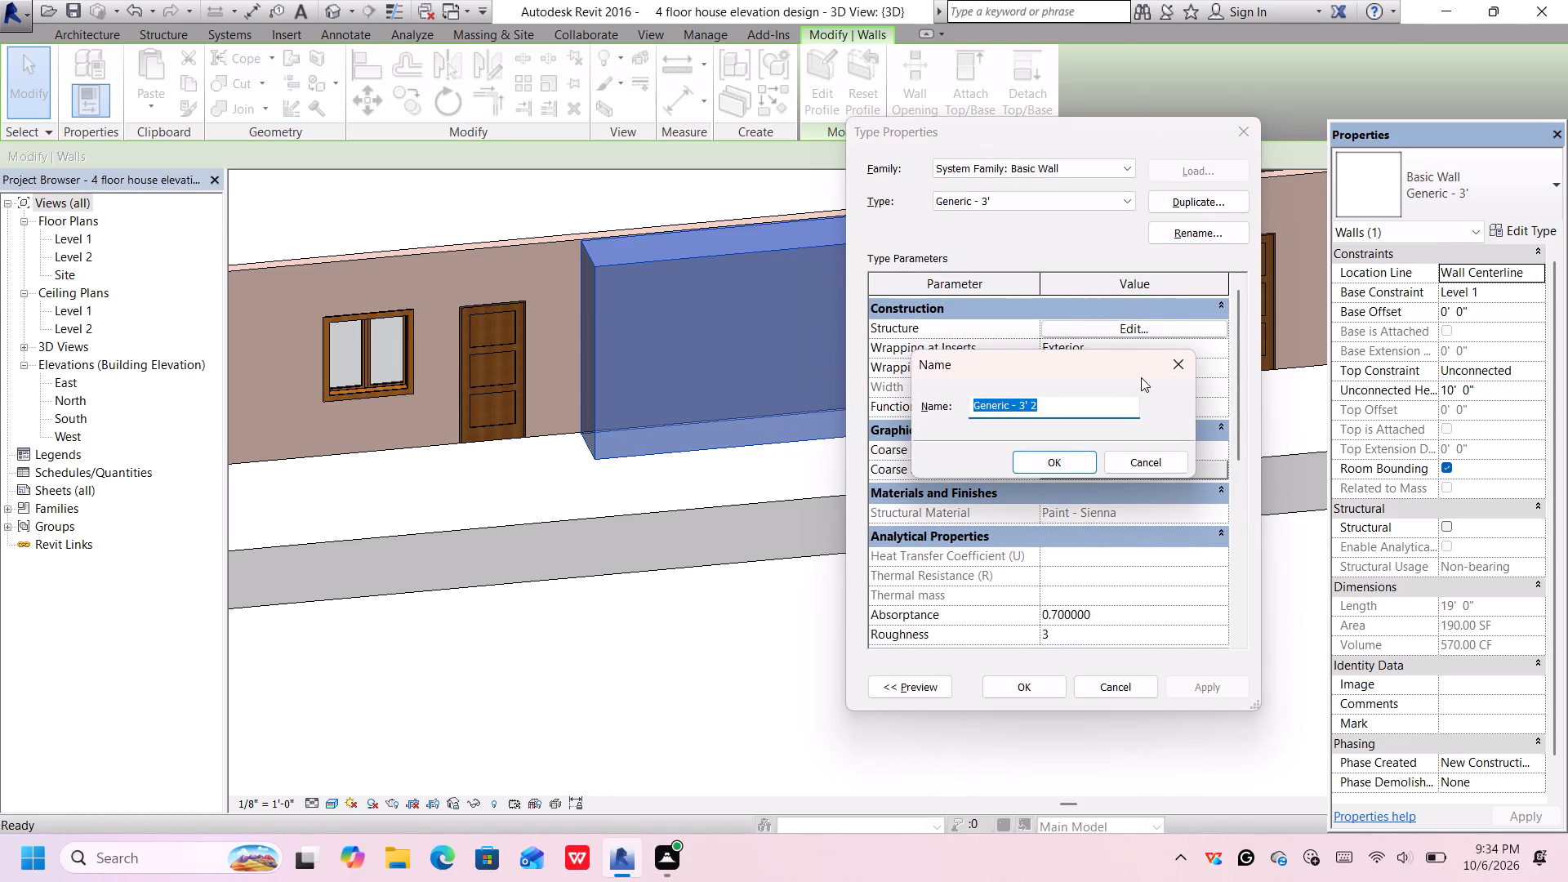
pyautogui.click(1075, 465)
# Set the duplicated Generic - 3' 2 wall type's structure layer material to Asphalt Shingle and apply it to the projecting wall.
pyautogui.click(1179, 328)
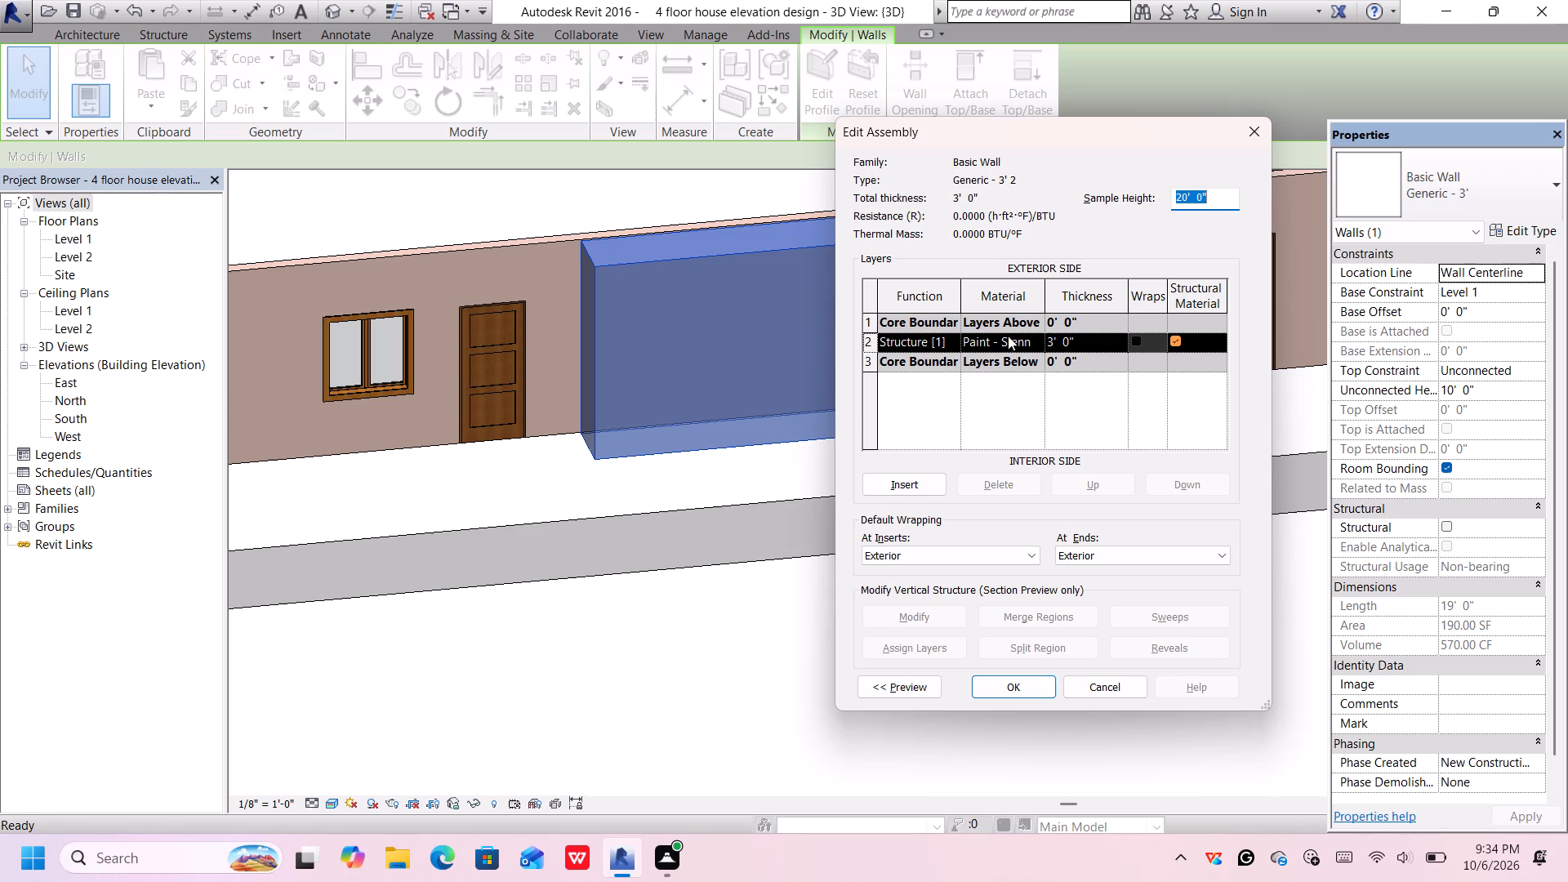
pyautogui.click(1034, 339)
pyautogui.click(1036, 338)
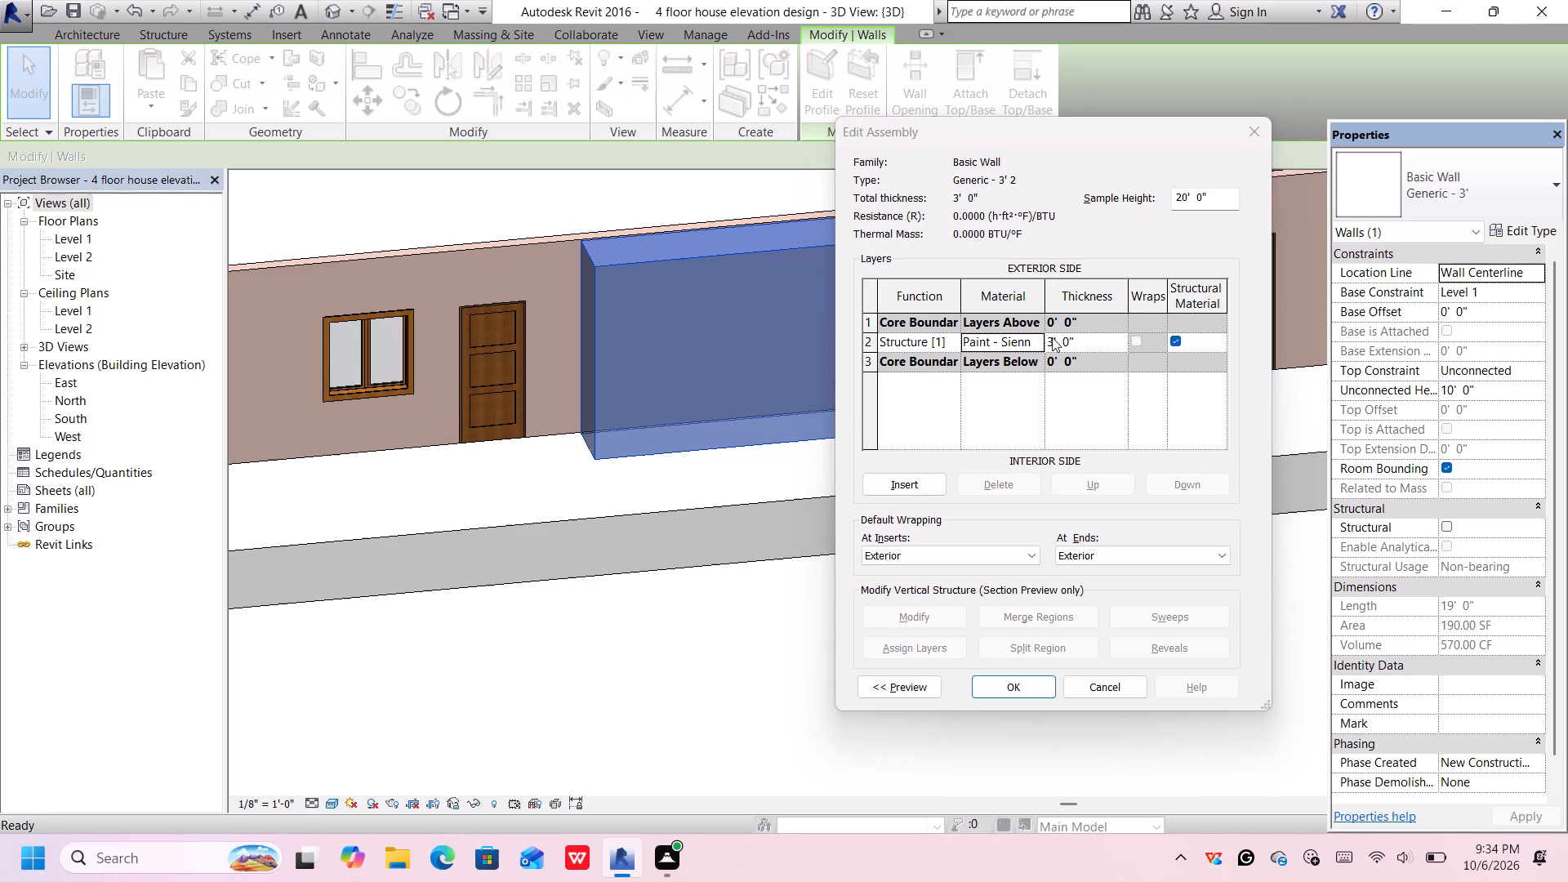
pyautogui.scroll(-2, 461, 452)
pyautogui.scroll(1, 461, 452)
pyautogui.scroll(-3, 459, 452)
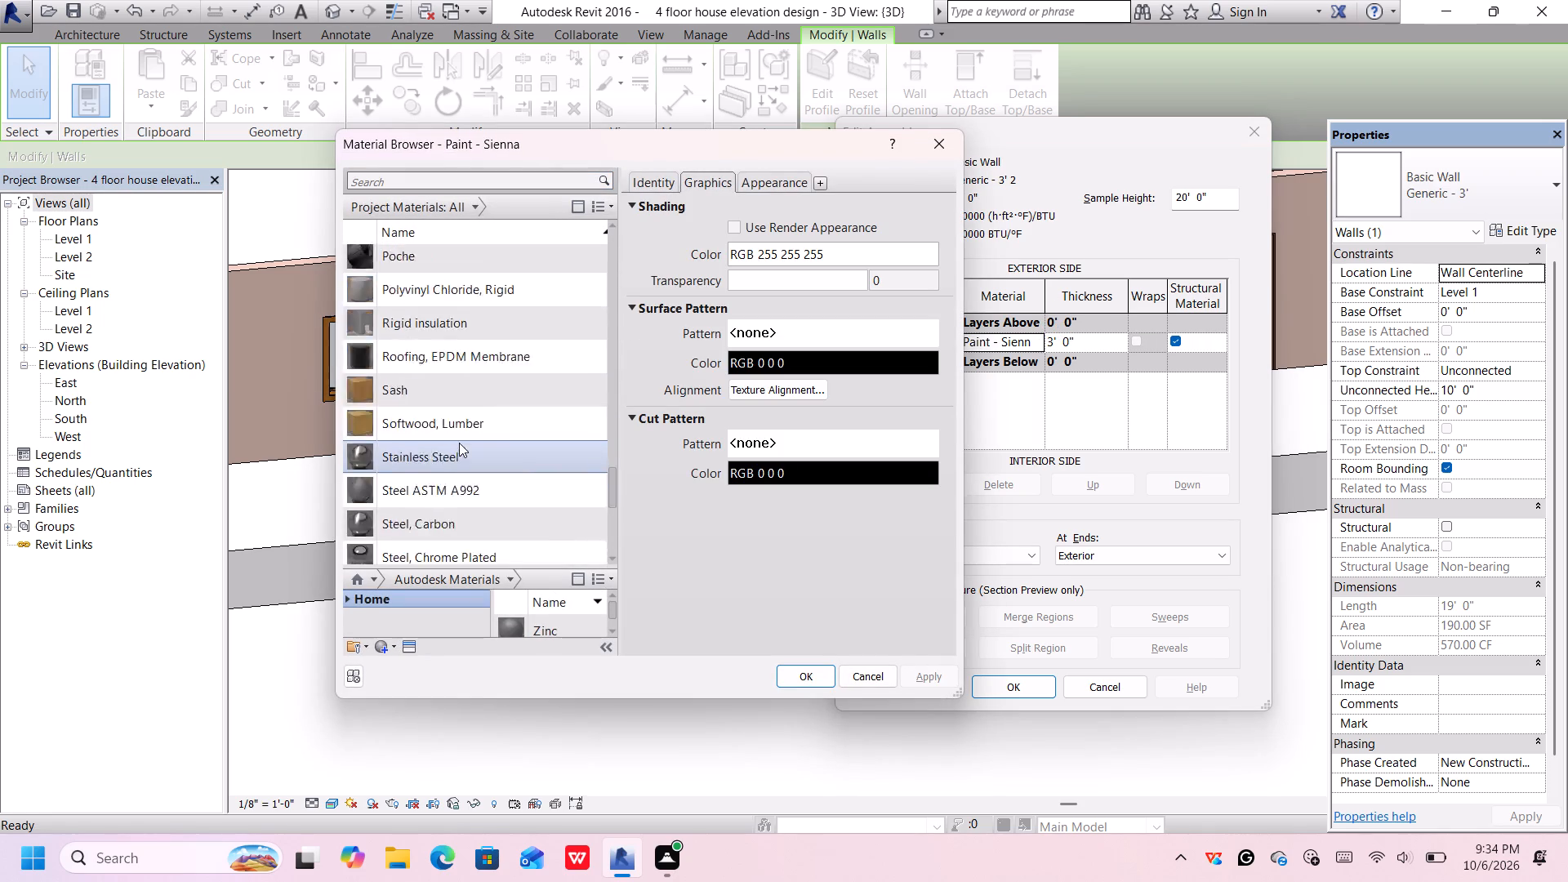
pyautogui.scroll(-6, 459, 443)
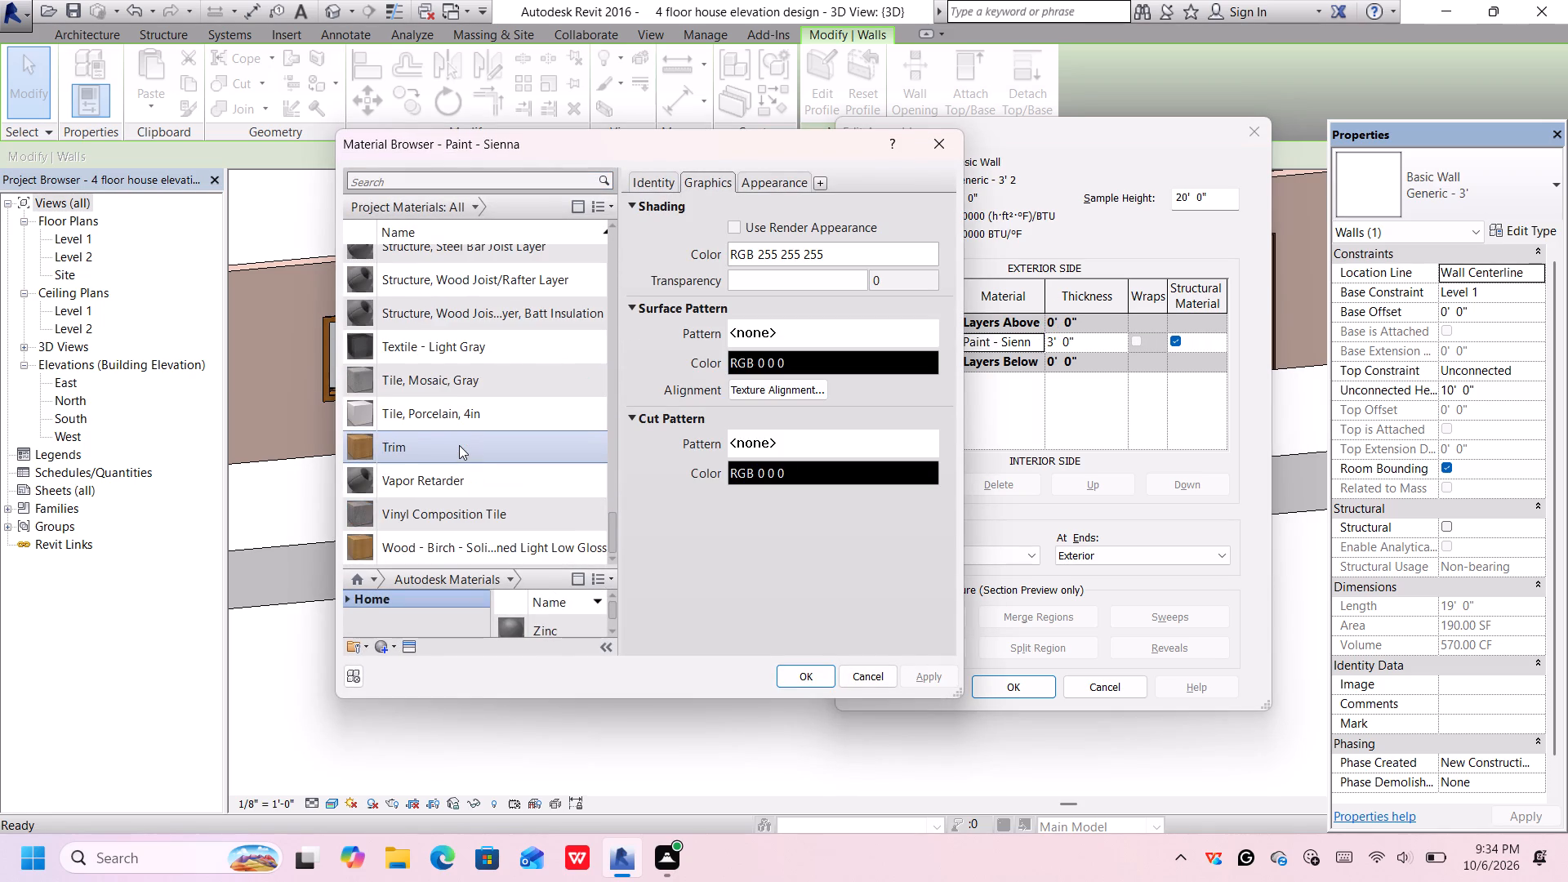
pyautogui.scroll(-1, 458, 502)
pyautogui.scroll(3, 471, 479)
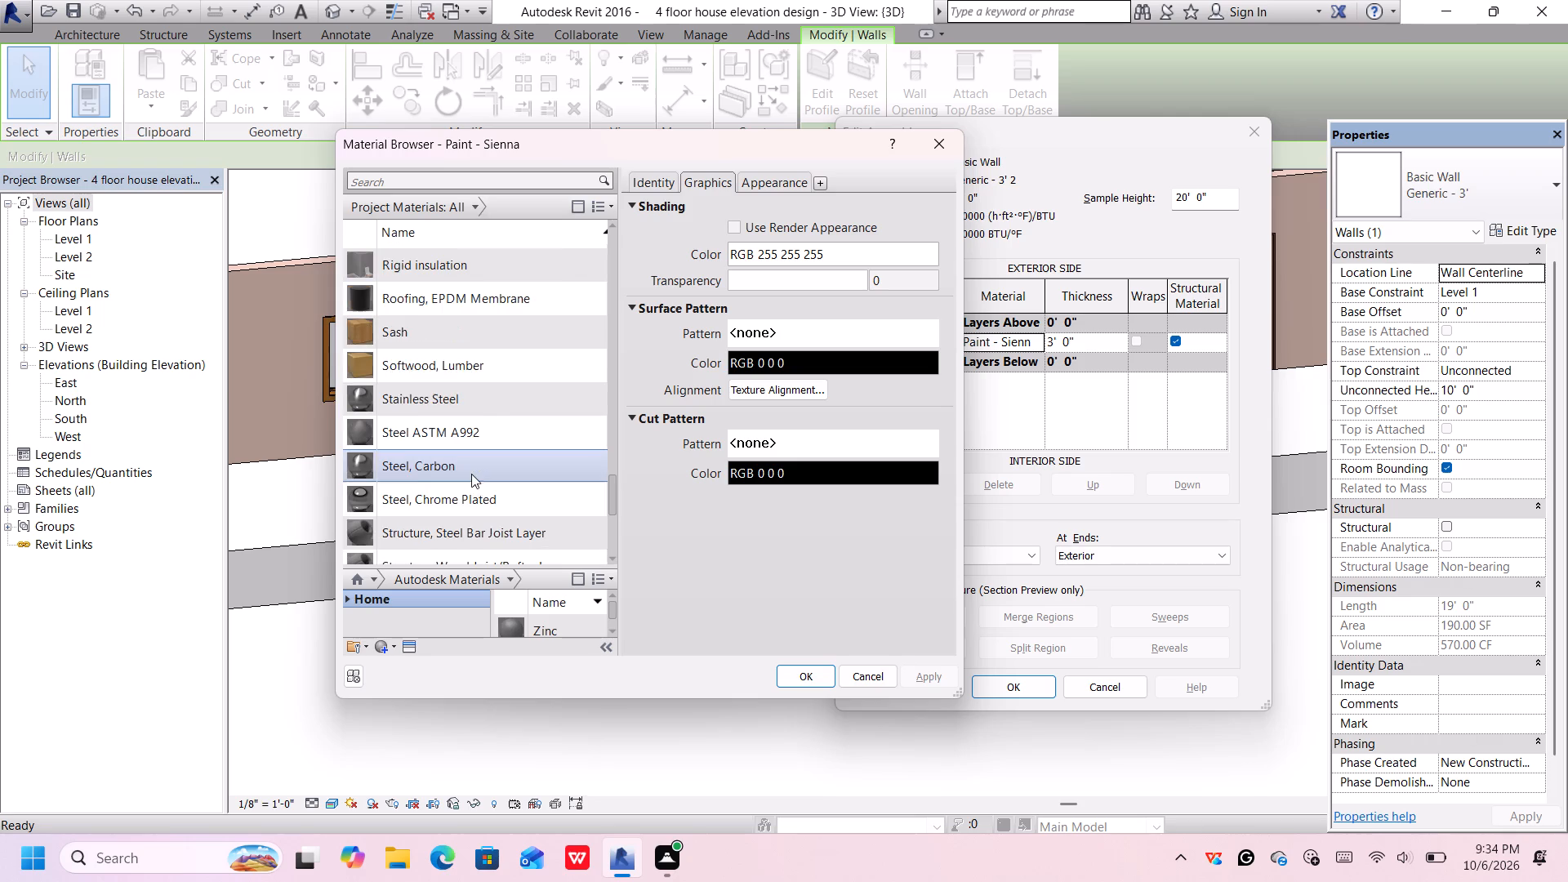
pyautogui.scroll(4, 497, 339)
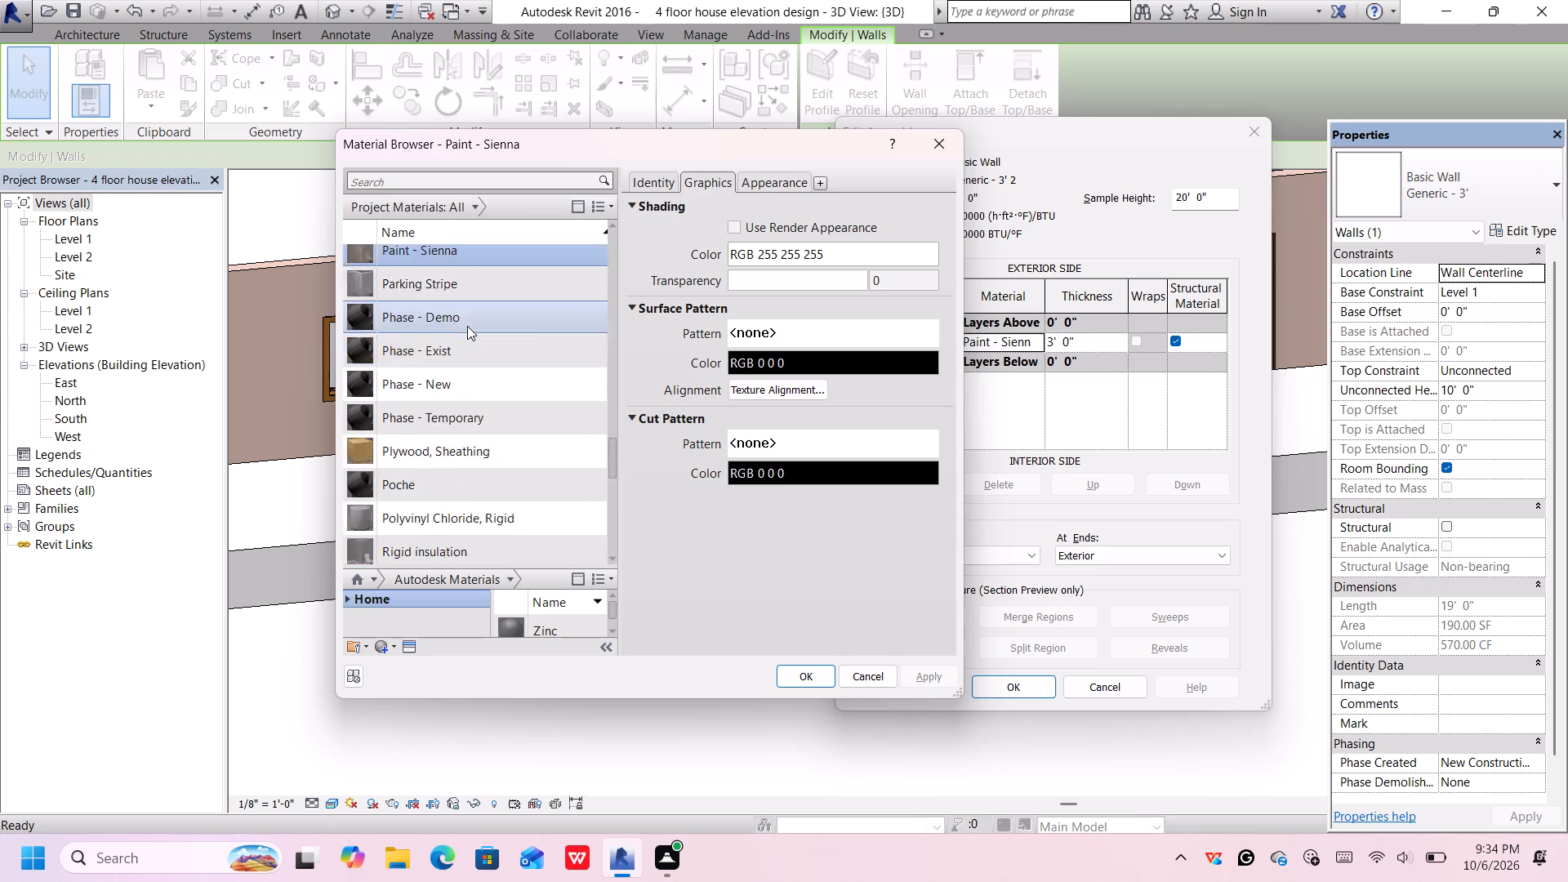
pyautogui.scroll(10, 467, 326)
pyautogui.scroll(-1, 469, 323)
pyautogui.scroll(10, 469, 323)
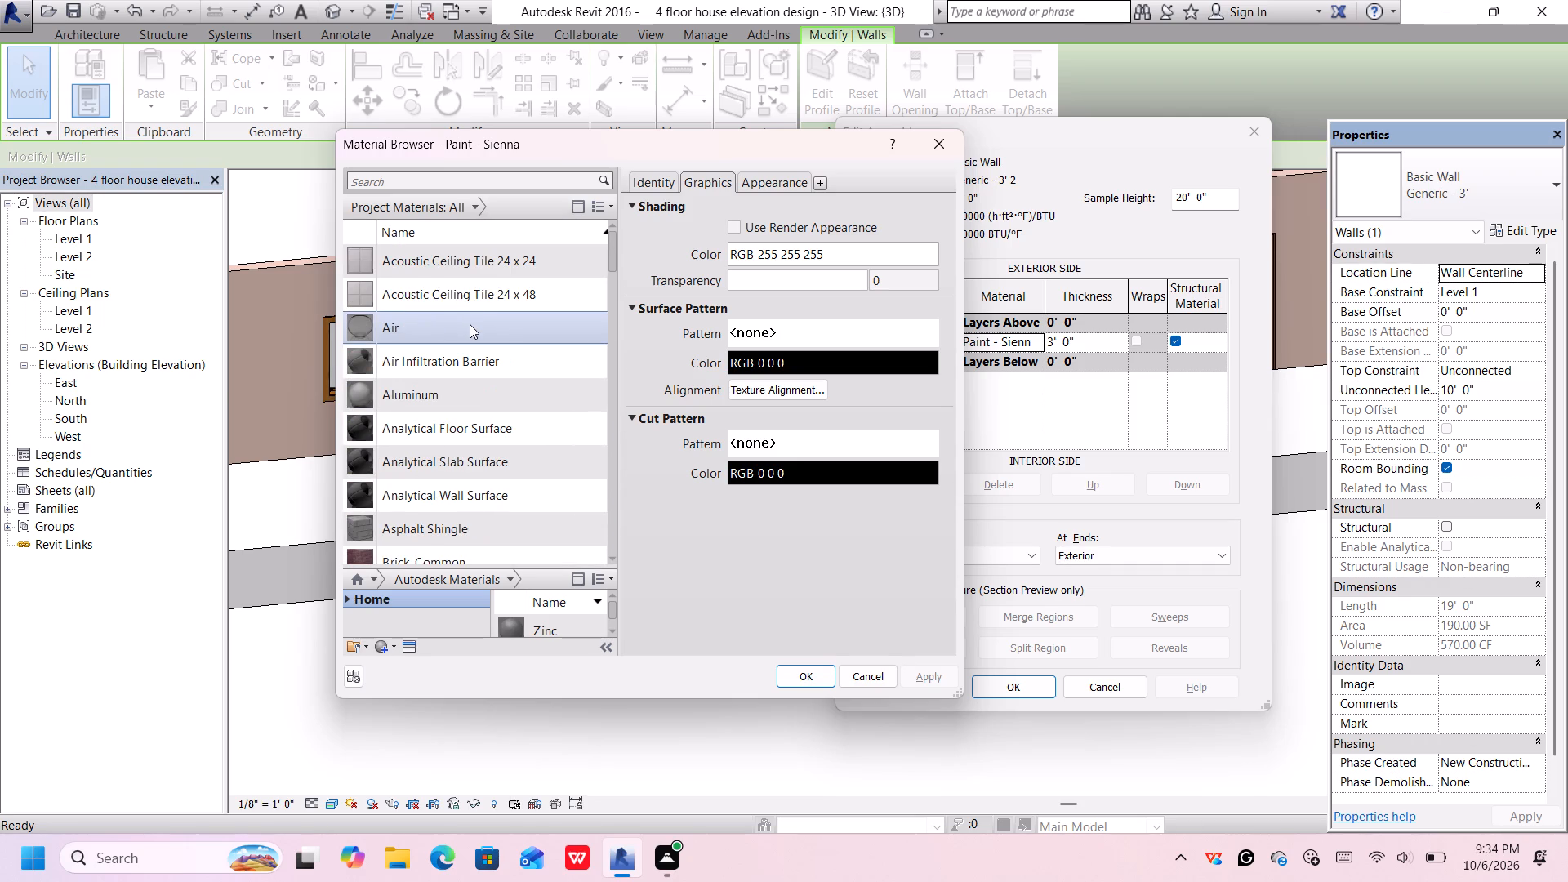
pyautogui.scroll(-2, 470, 324)
pyautogui.click(472, 339)
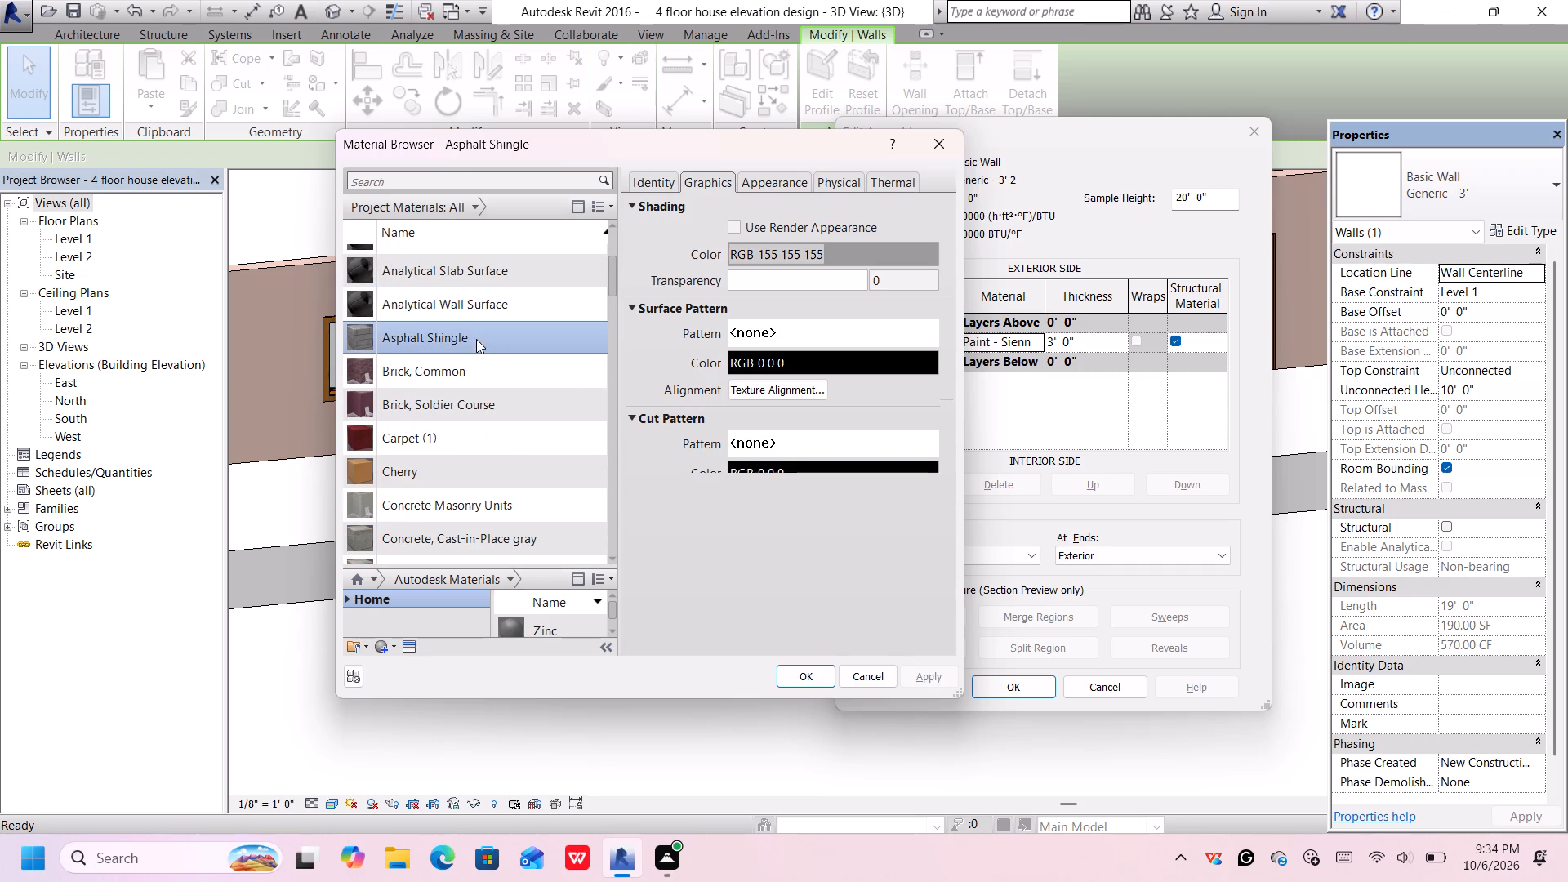
pyautogui.click(799, 673)
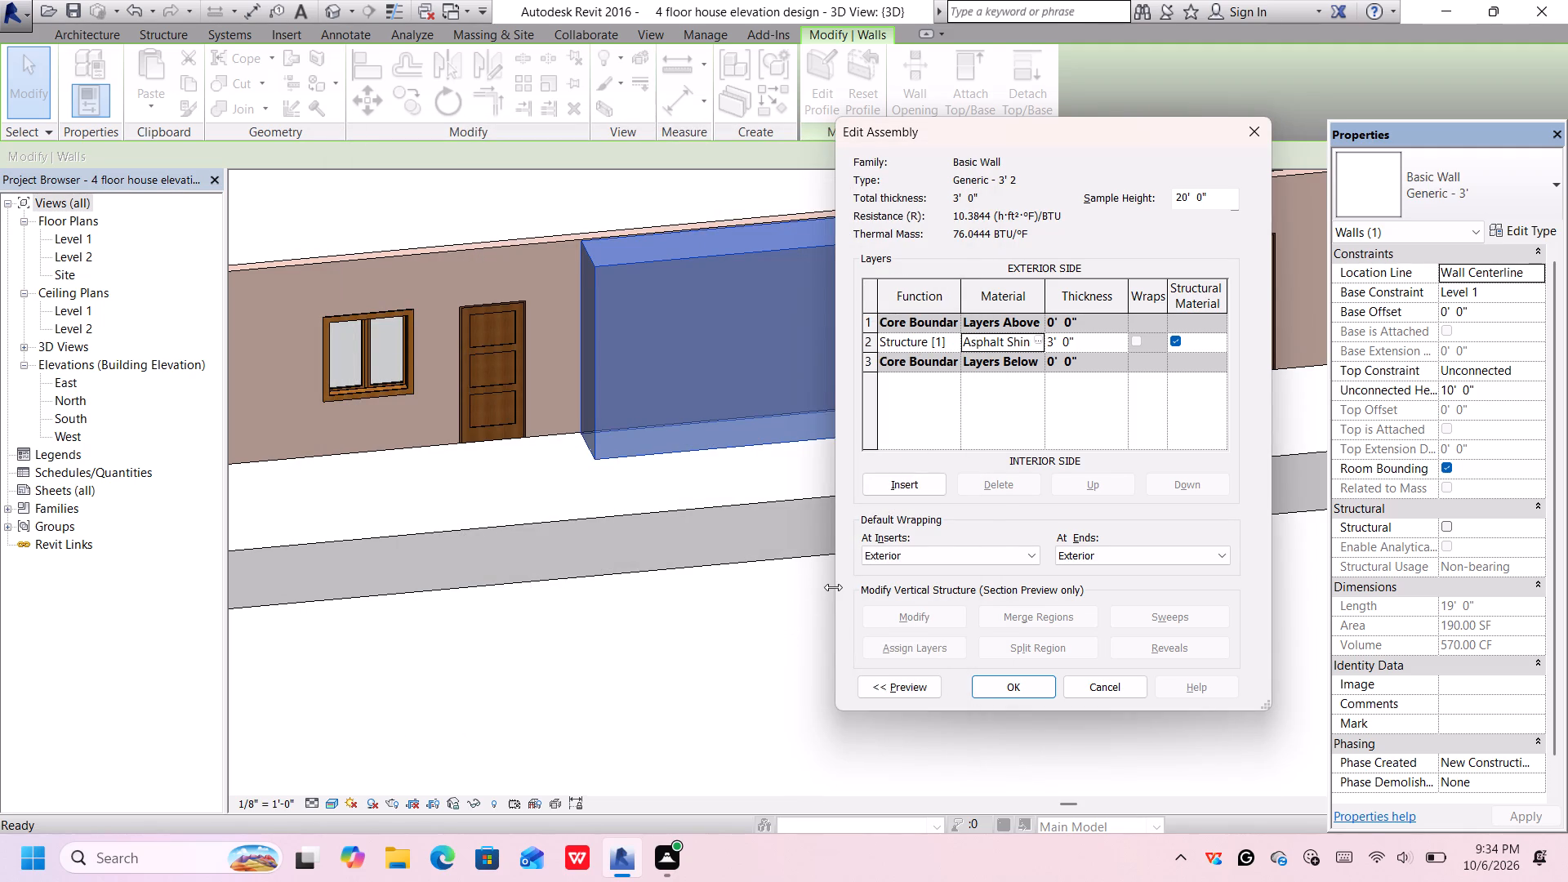
pyautogui.click(996, 686)
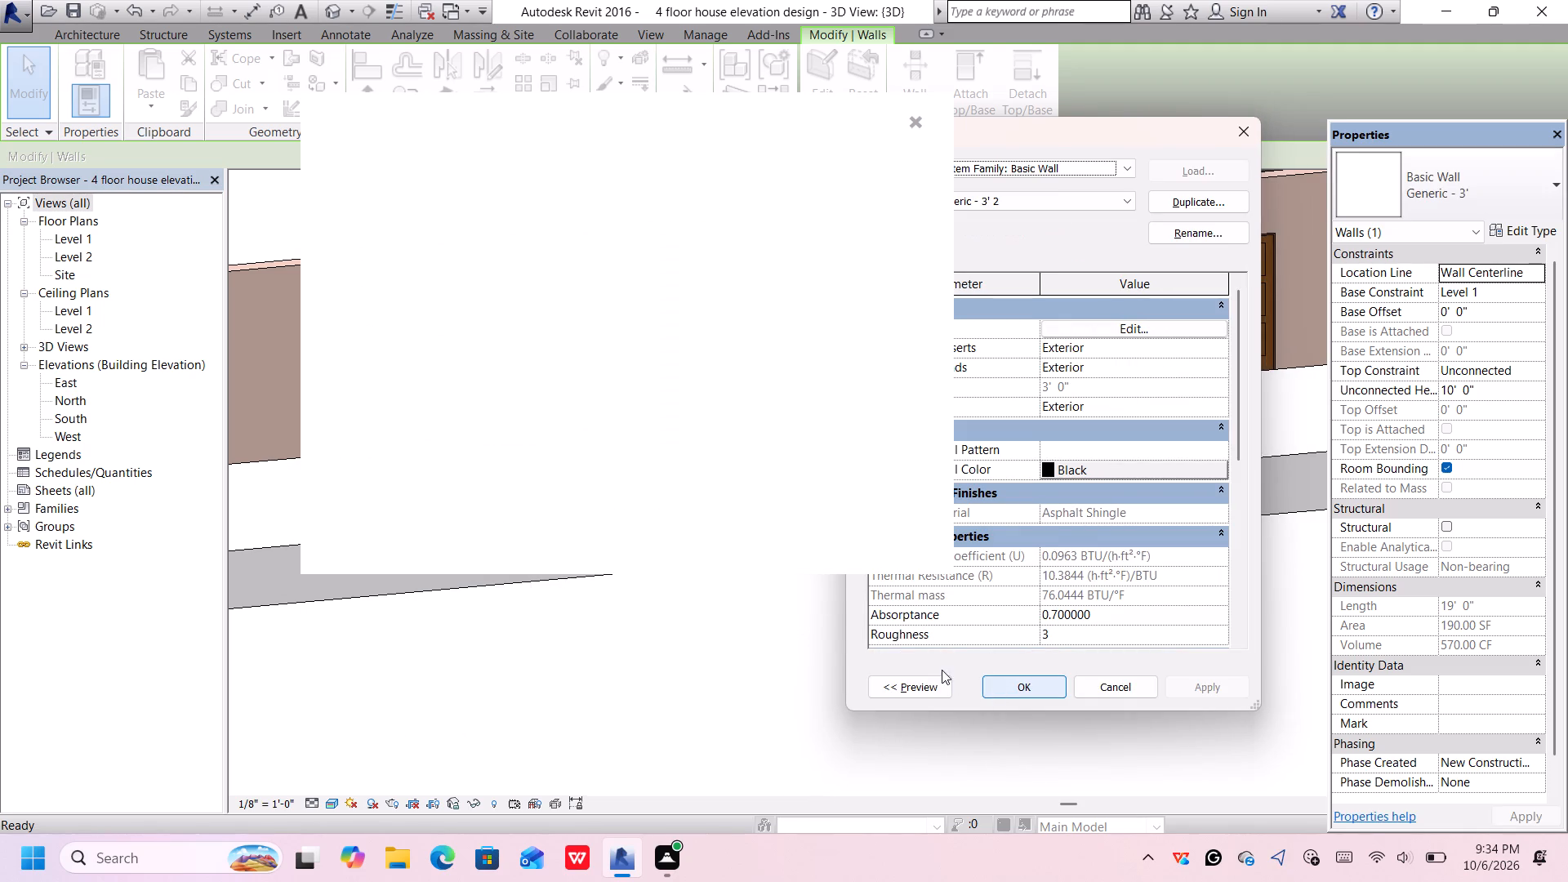
pyautogui.click(919, 119)
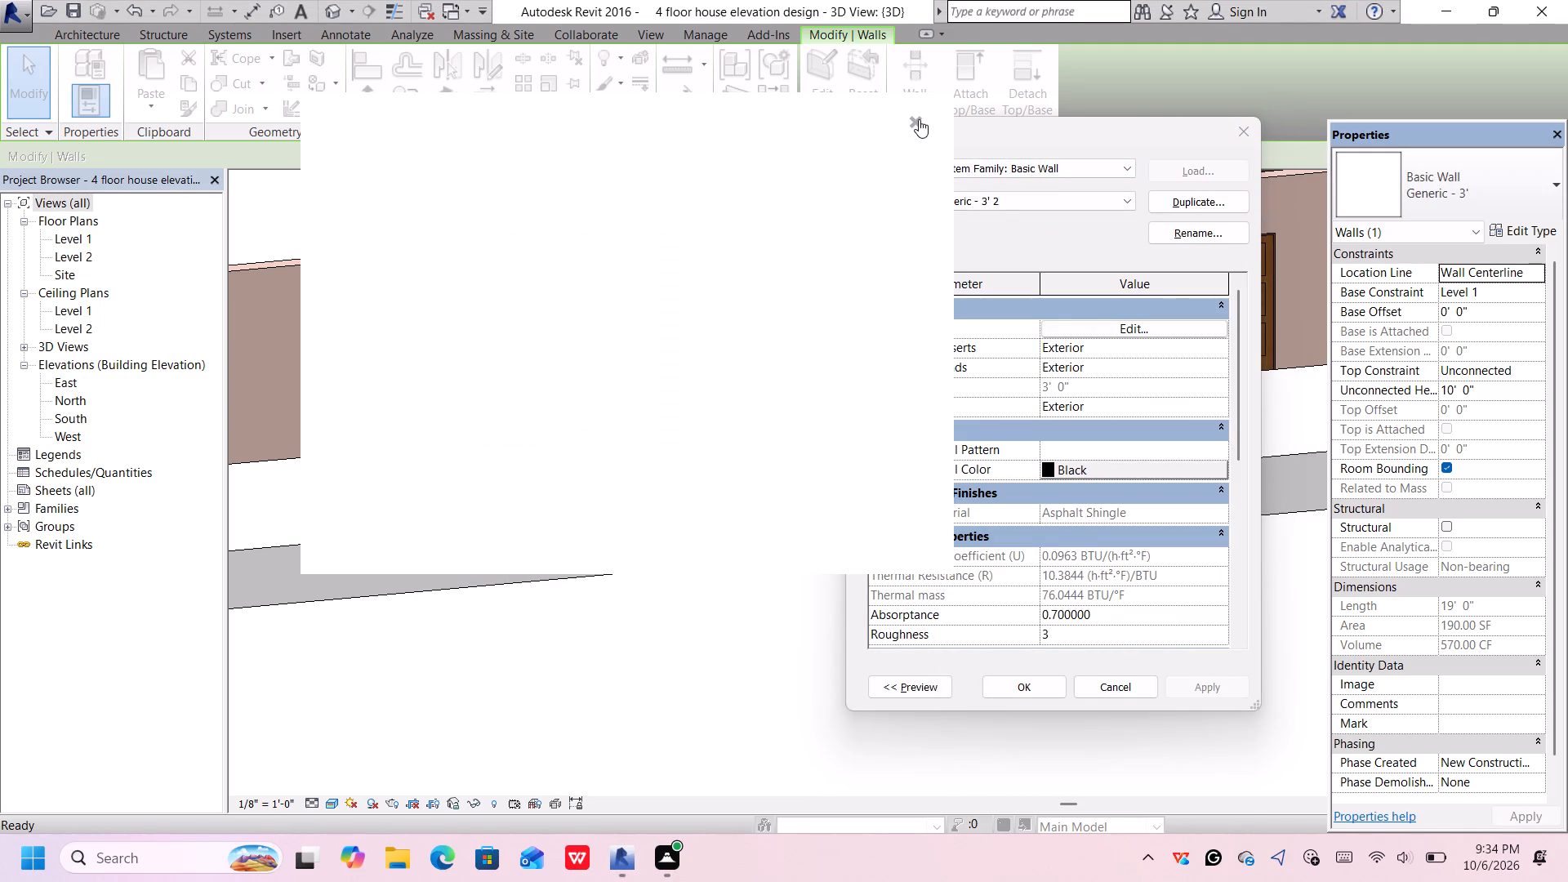
pyautogui.click(918, 119)
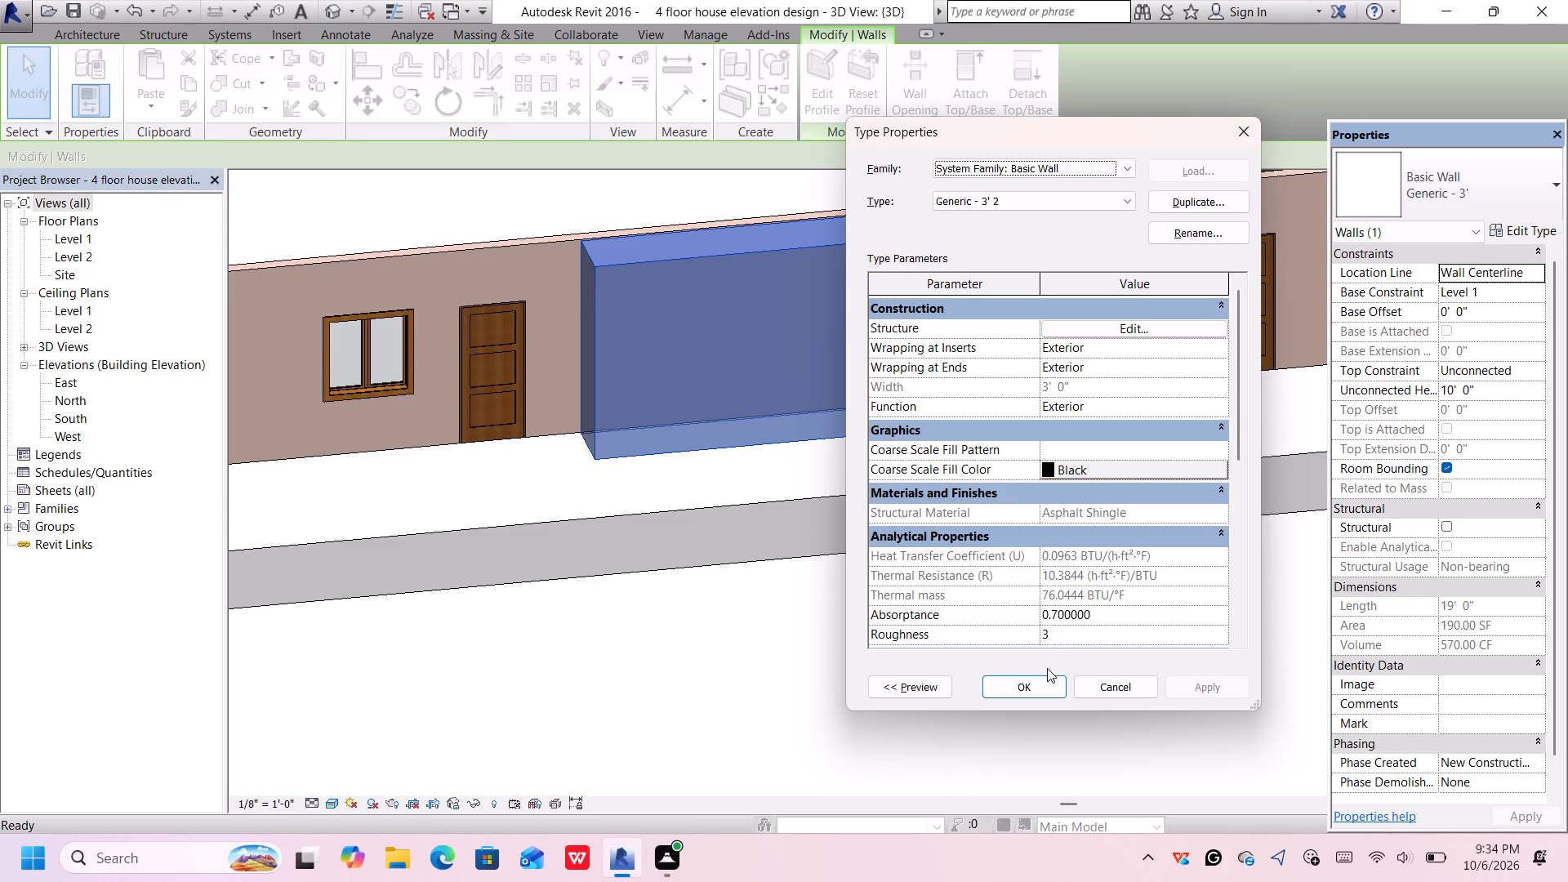
pyautogui.click(1045, 682)
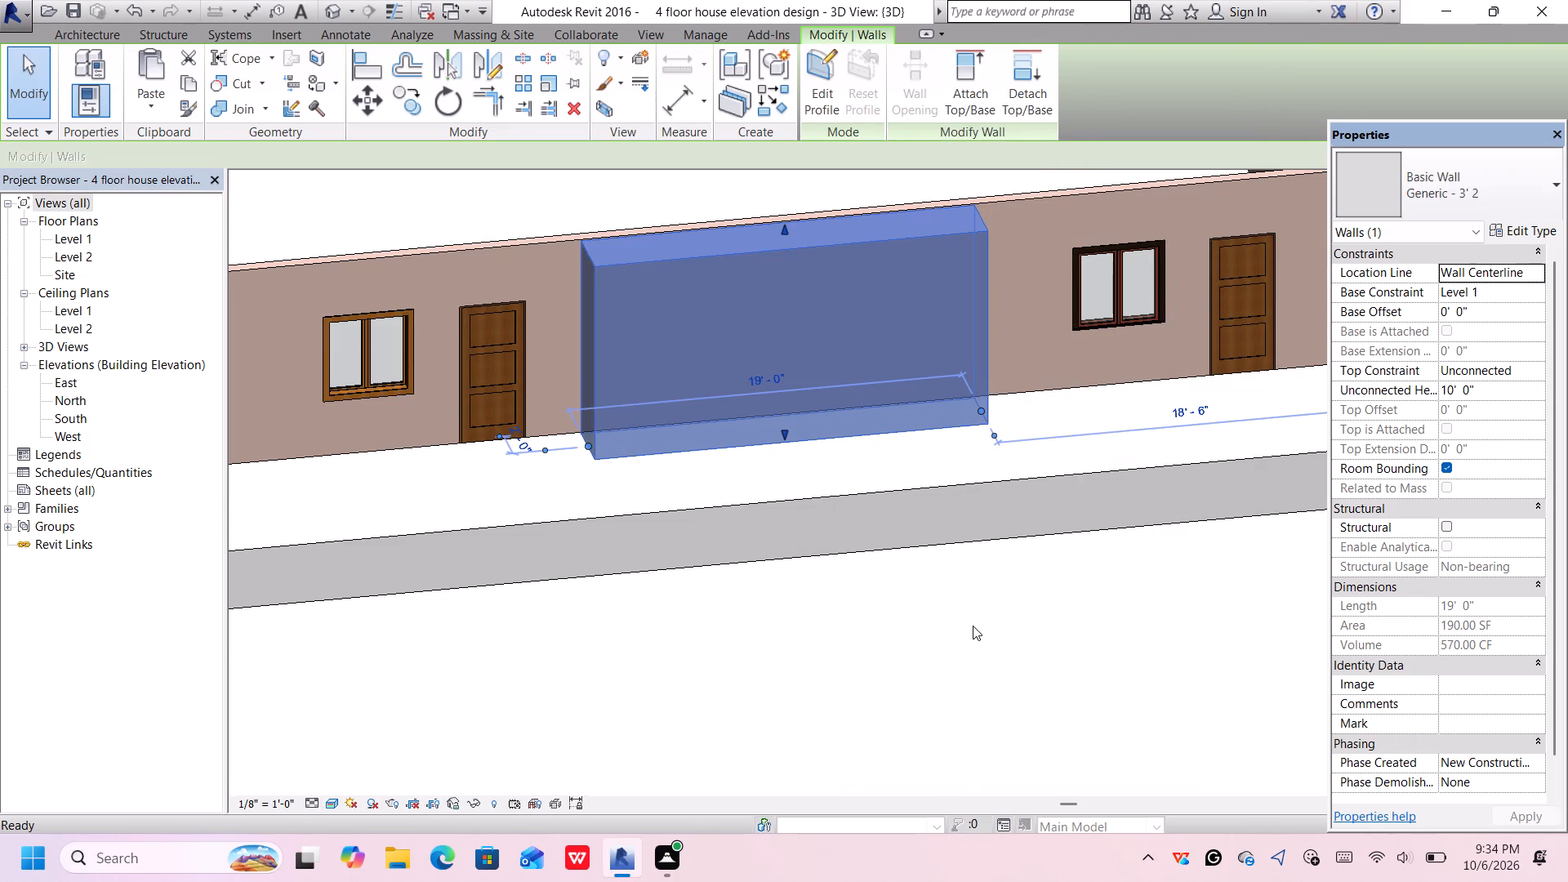
pyautogui.click(973, 626)
# Nudge the second building's Generic - 8" side wall slightly outward at the corner near the first window.
pyautogui.scroll(-5, 1004, 550)
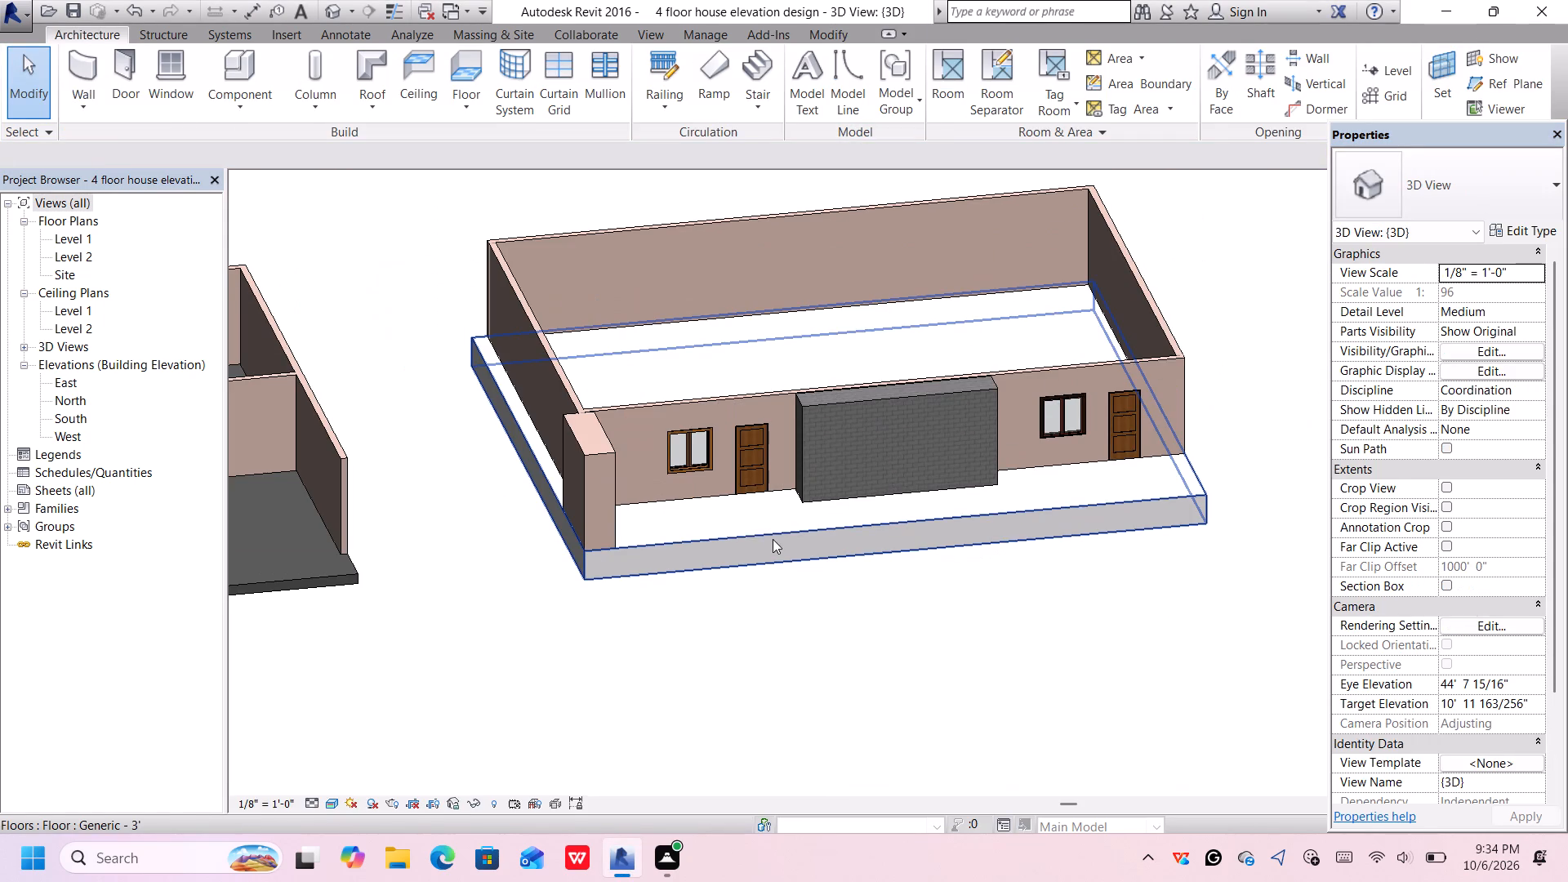
pyautogui.moveTo(776, 539); pyautogui.dragTo(822, 465, button='middle')
pyautogui.scroll(4, 621, 345)
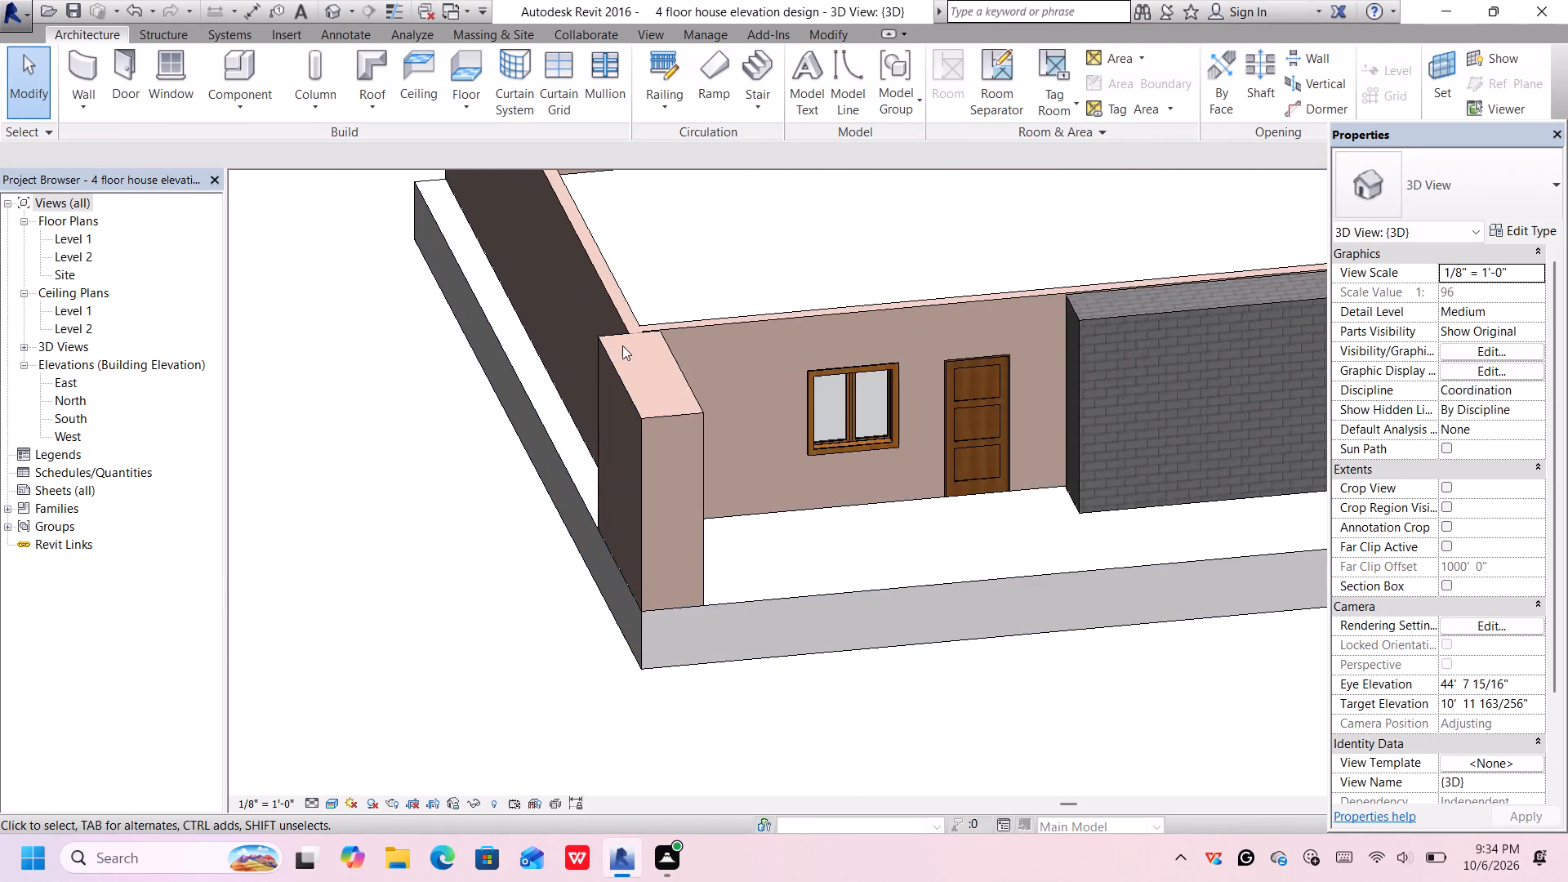
pyautogui.scroll(2, 622, 345)
pyautogui.scroll(-1, 639, 326)
pyautogui.scroll(6, 642, 323)
pyautogui.moveTo(626, 338); pyautogui.dragTo(644, 382, button='middle')
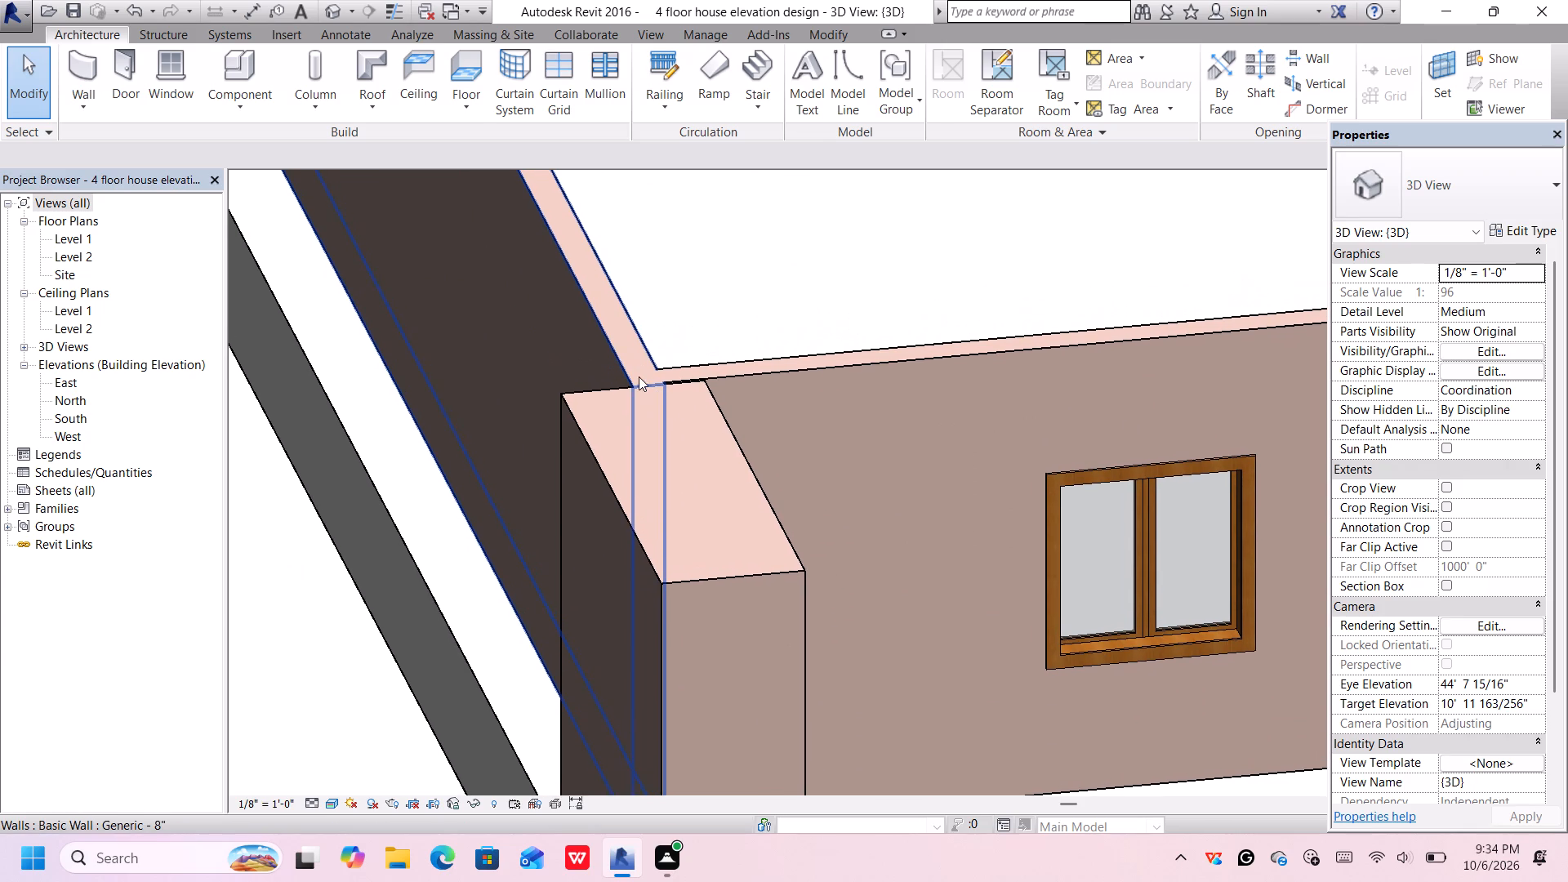
pyautogui.click(639, 376)
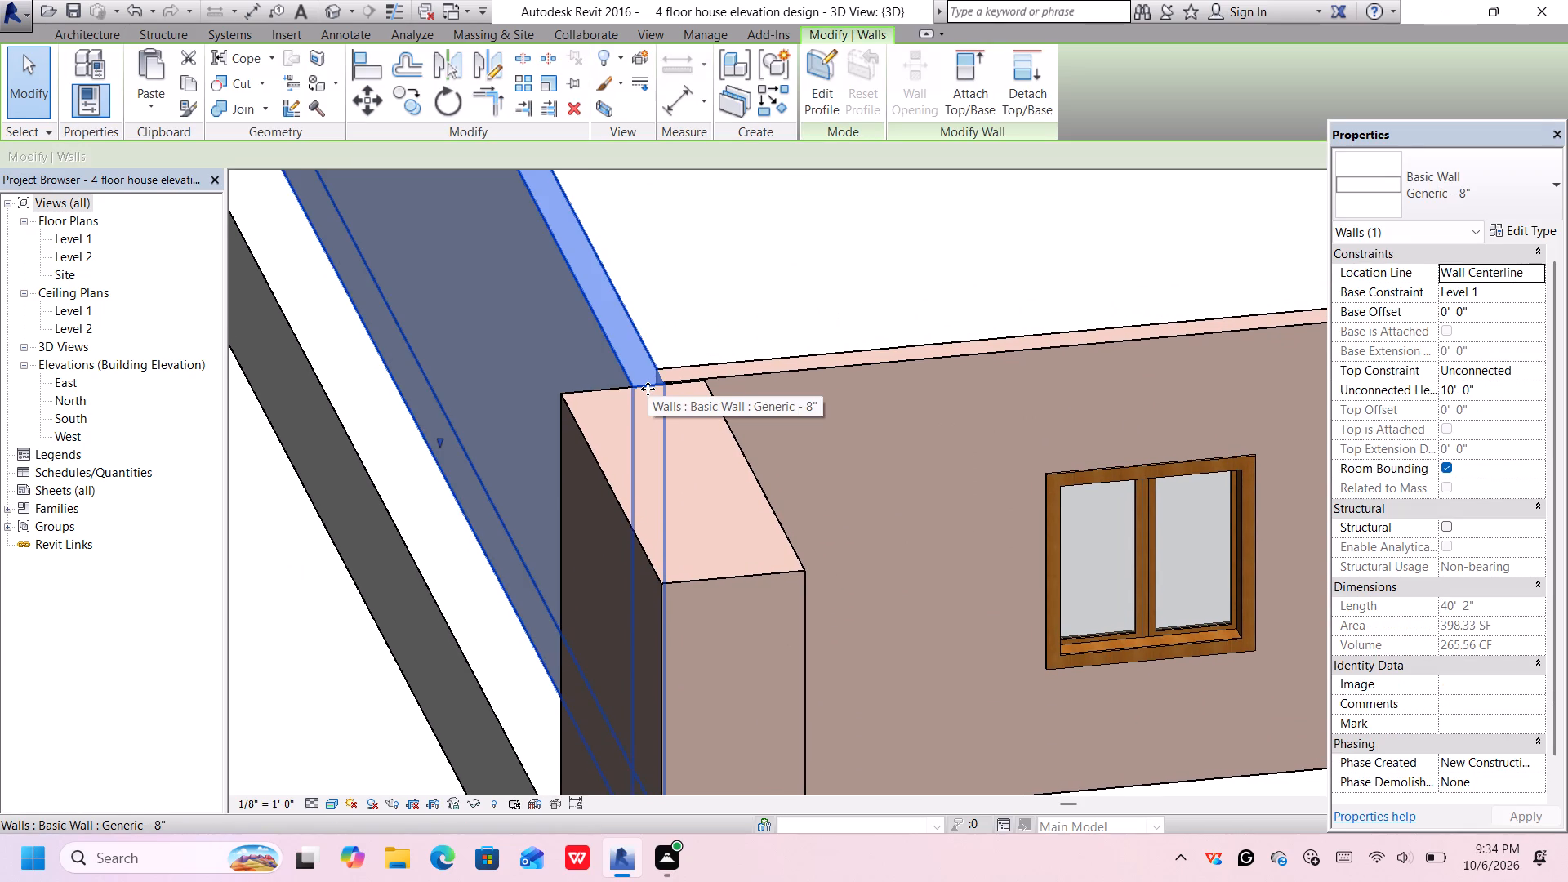
pyautogui.press('Left')
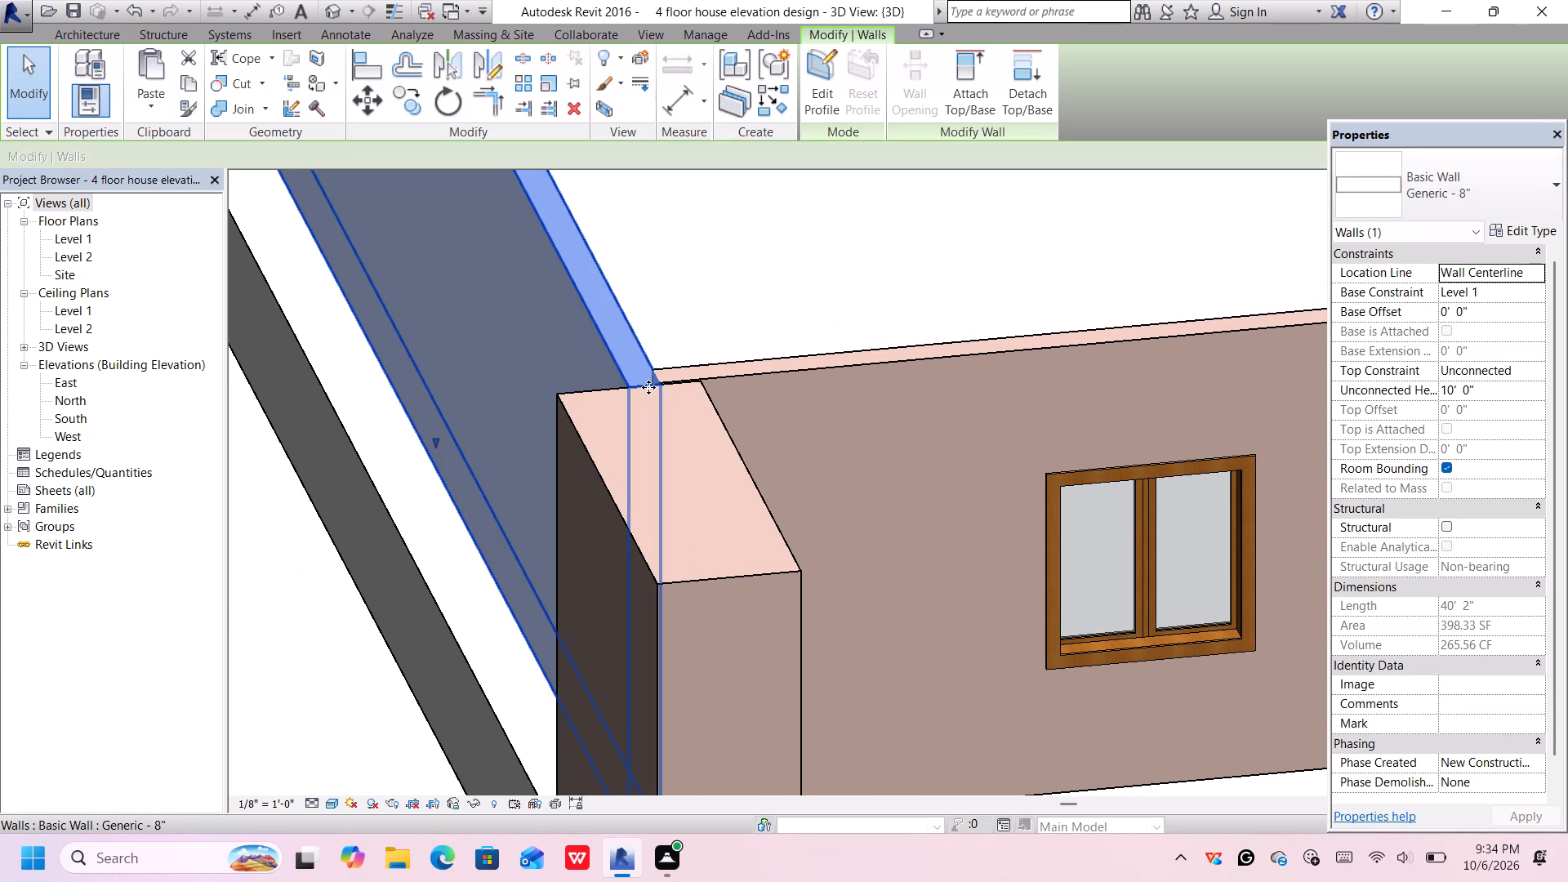
pyautogui.press('Right')
pyautogui.press('Left')
# Delete the short Generic - 3' wall standing at the second building's front corner beside the first window.
pyautogui.scroll(-2, 701, 381)
pyautogui.scroll(-6, 786, 371)
pyautogui.scroll(-2, 837, 416)
pyautogui.moveTo(840, 456); pyautogui.dragTo(800, 401, button='middle')
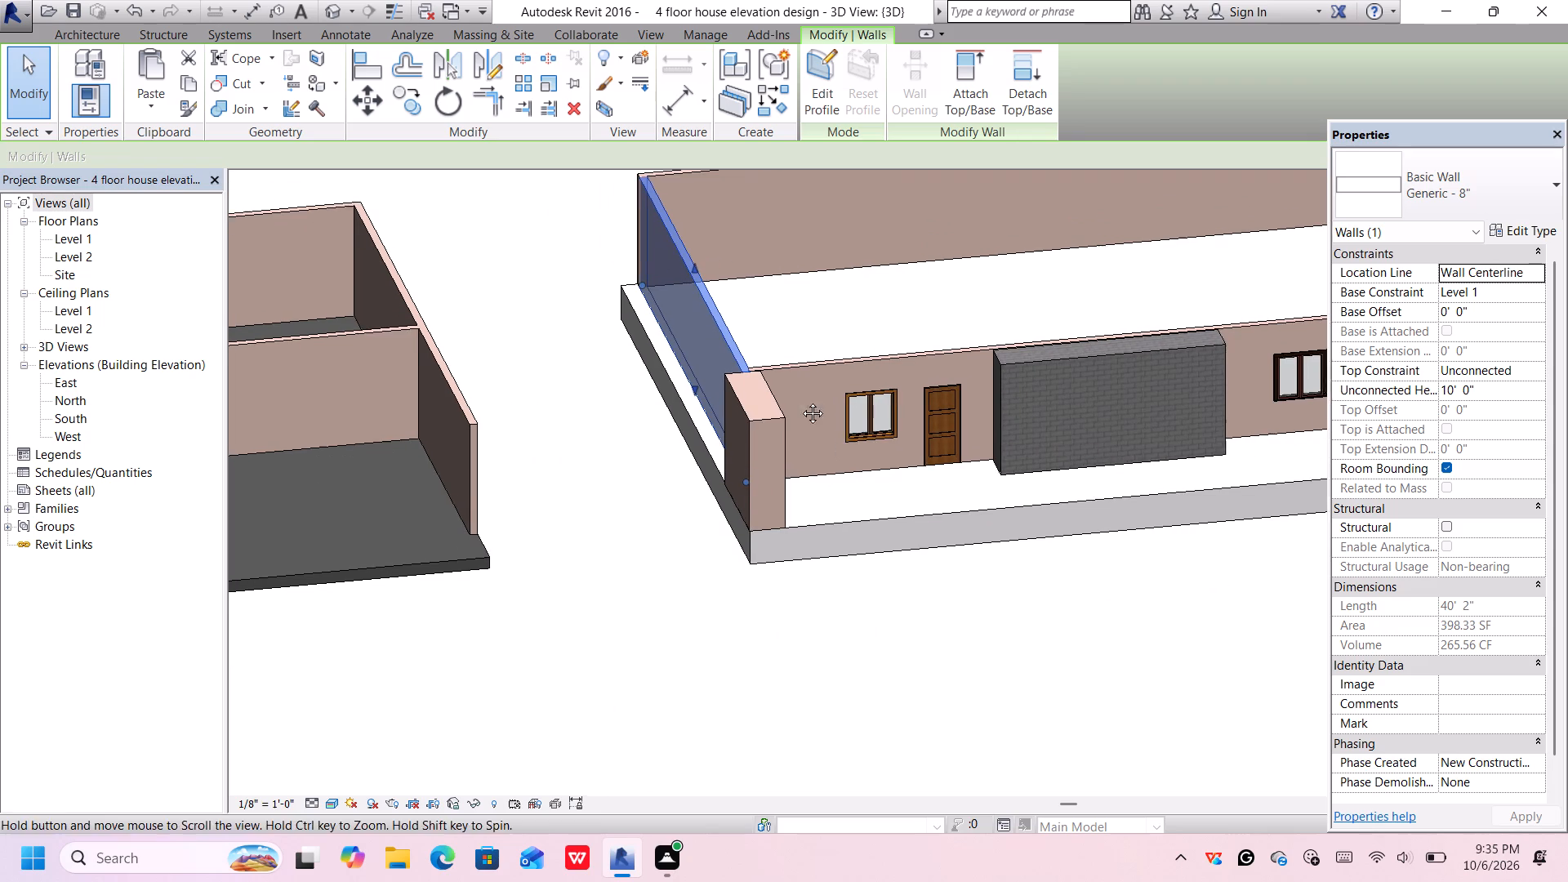
pyautogui.moveTo(800, 401); pyautogui.dragTo(798, 396, button='middle')
pyautogui.click(724, 382)
pyautogui.click(735, 381)
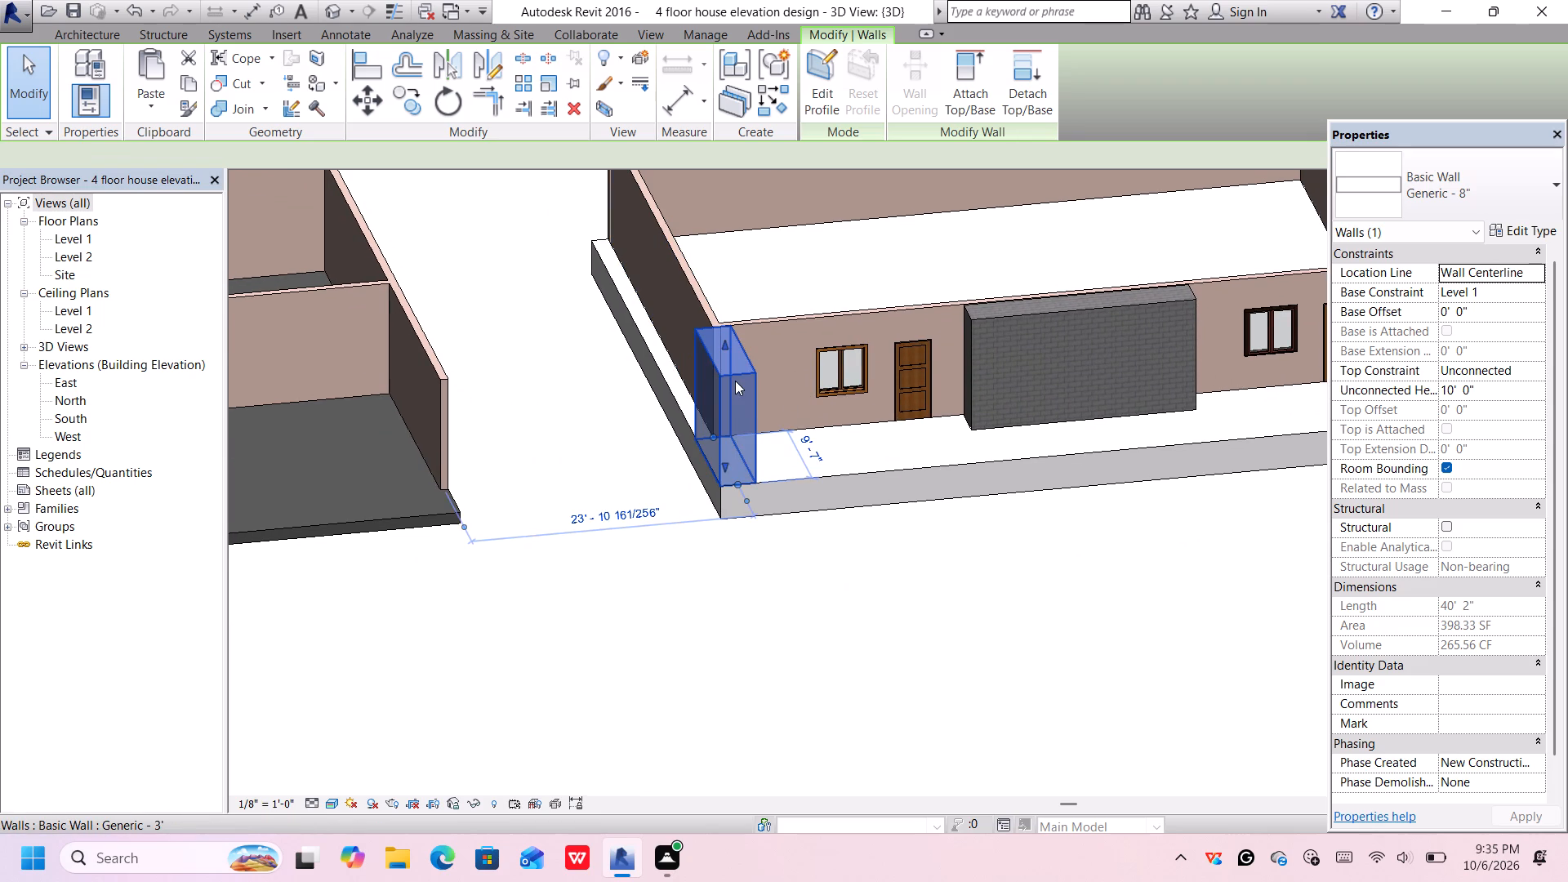
pyautogui.press('Delete')
# Nudge the Generic - 8" side wall backward so its front end sits flush with the facade wall.
pyautogui.scroll(6, 719, 359)
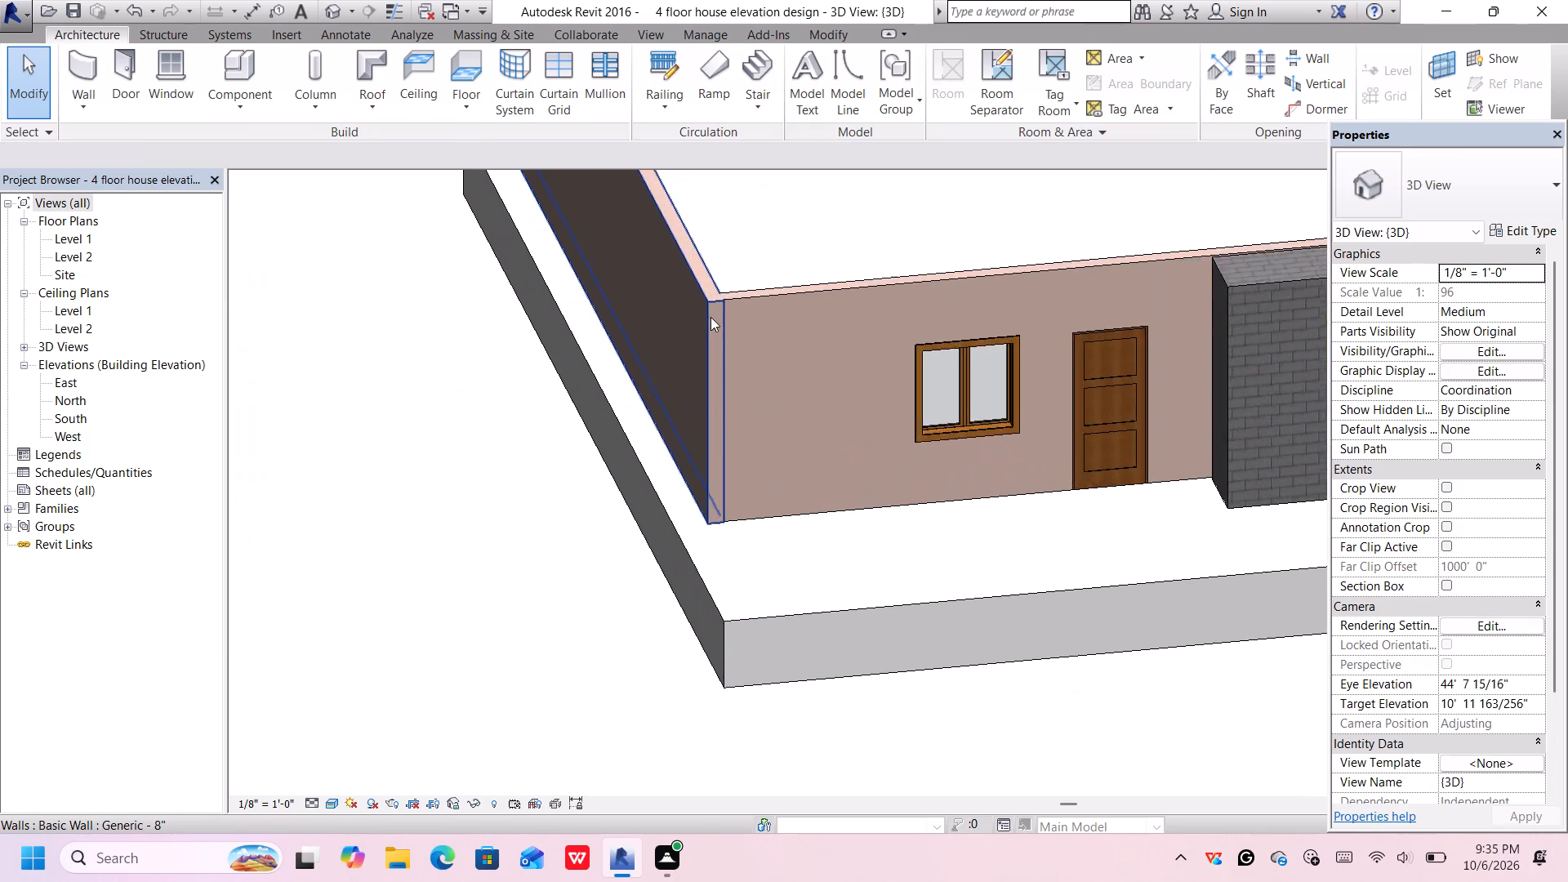
pyautogui.scroll(7, 710, 317)
pyautogui.click(724, 287)
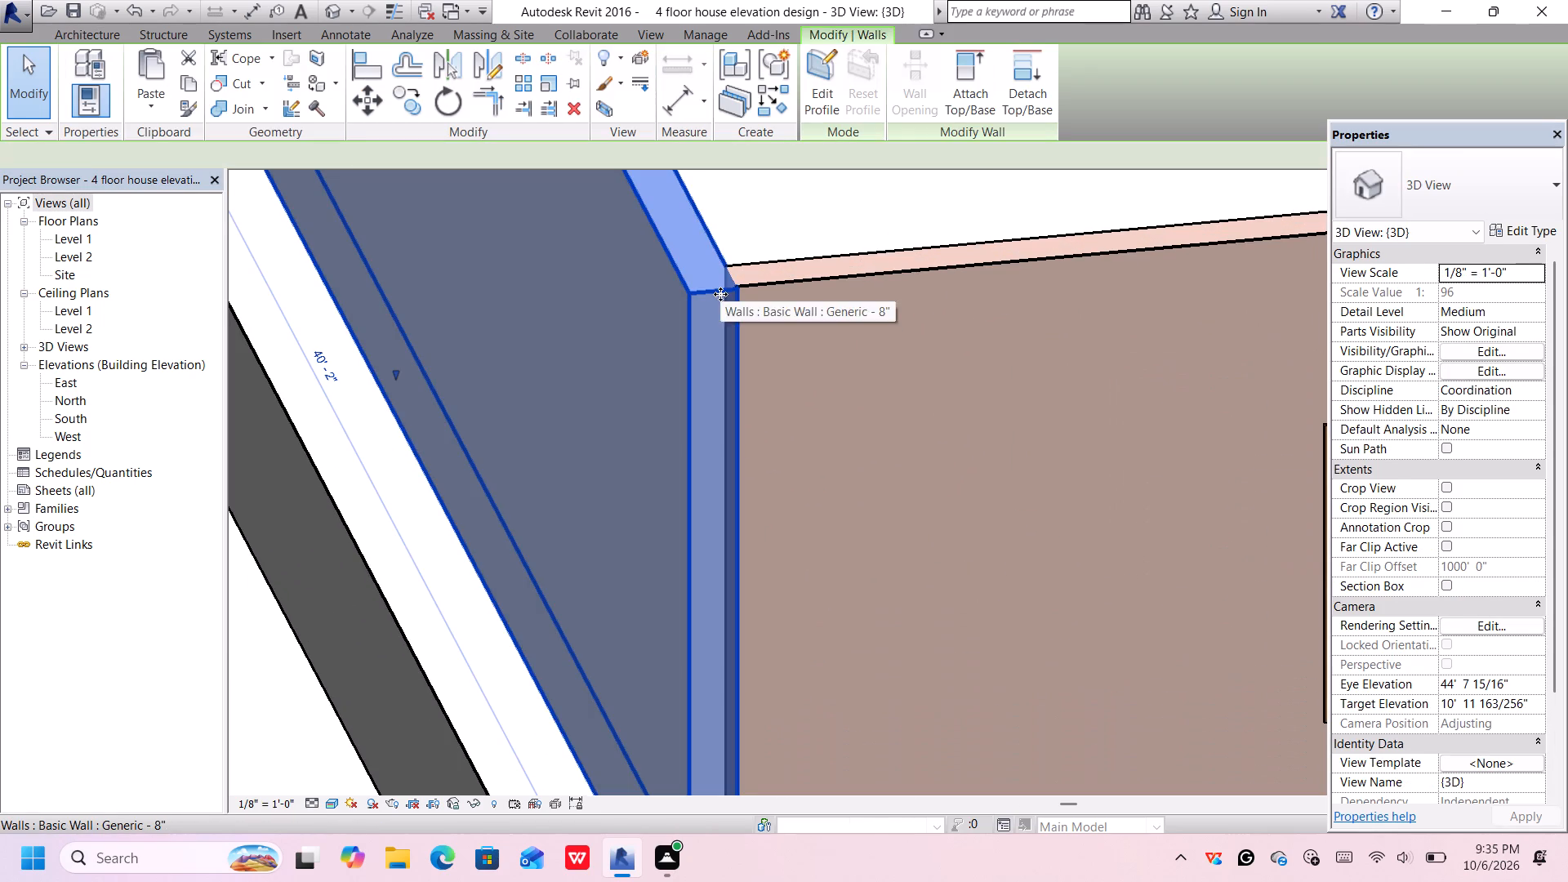
pyautogui.press('Down')
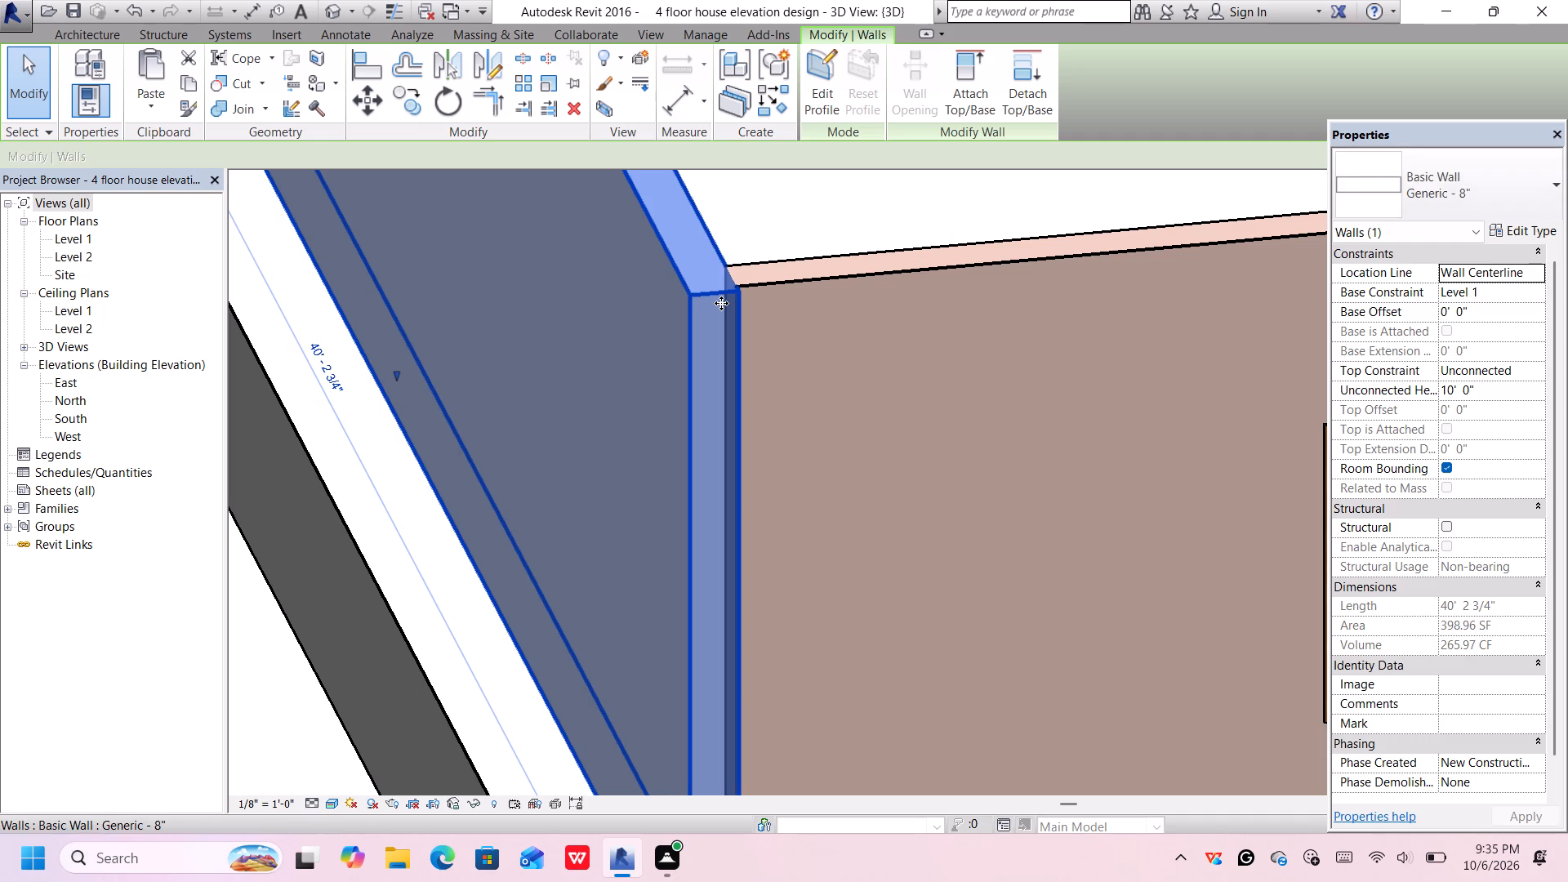
pyautogui.press('Up')
pyautogui.press('Up')
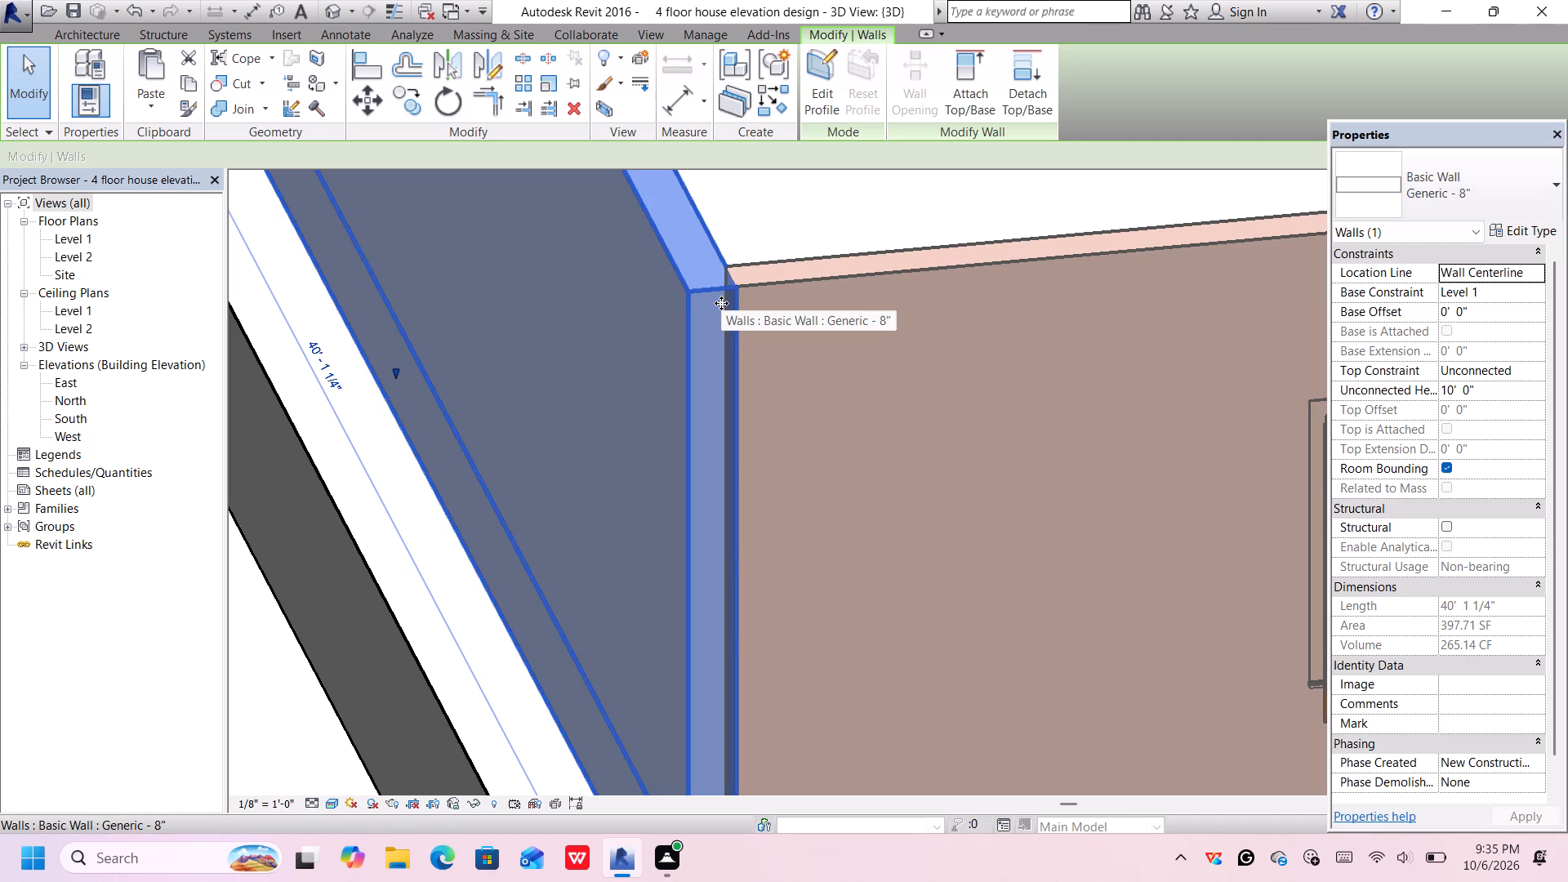
pyautogui.press('Up')
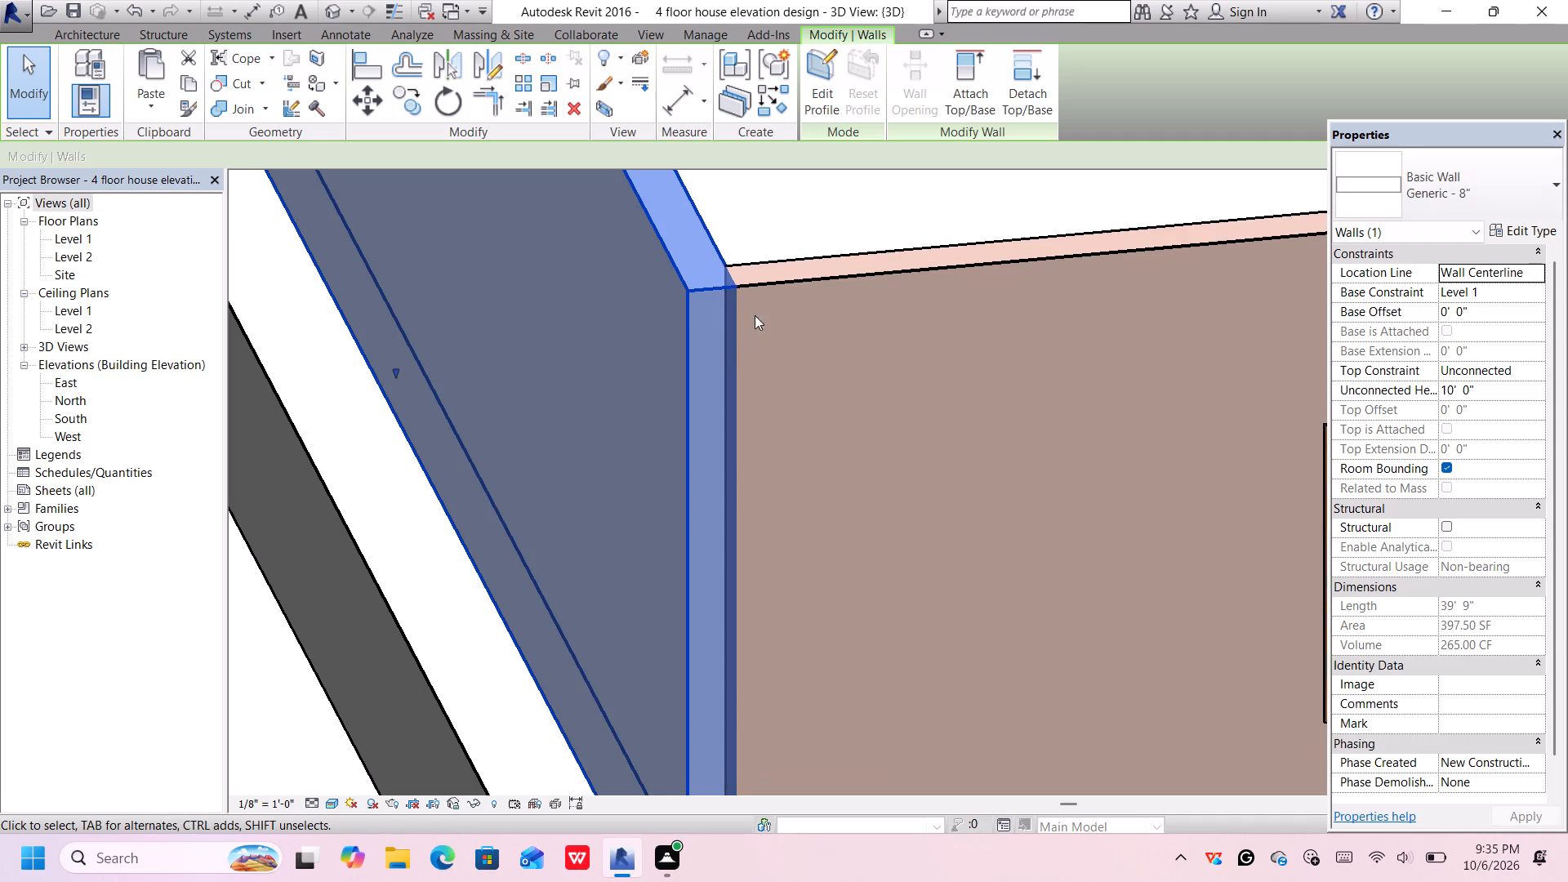
pyautogui.click(771, 237)
# Nudge the Generic - 8" side wall outward until it lines up with the floor slab's side edge.
pyautogui.scroll(-5, 801, 317)
pyautogui.moveTo(828, 360); pyautogui.dragTo(779, 299, button='middle')
pyautogui.scroll(1, 777, 299)
pyautogui.scroll(-3, 794, 359)
pyautogui.moveTo(734, 248); pyautogui.dragTo(804, 393, button='middle')
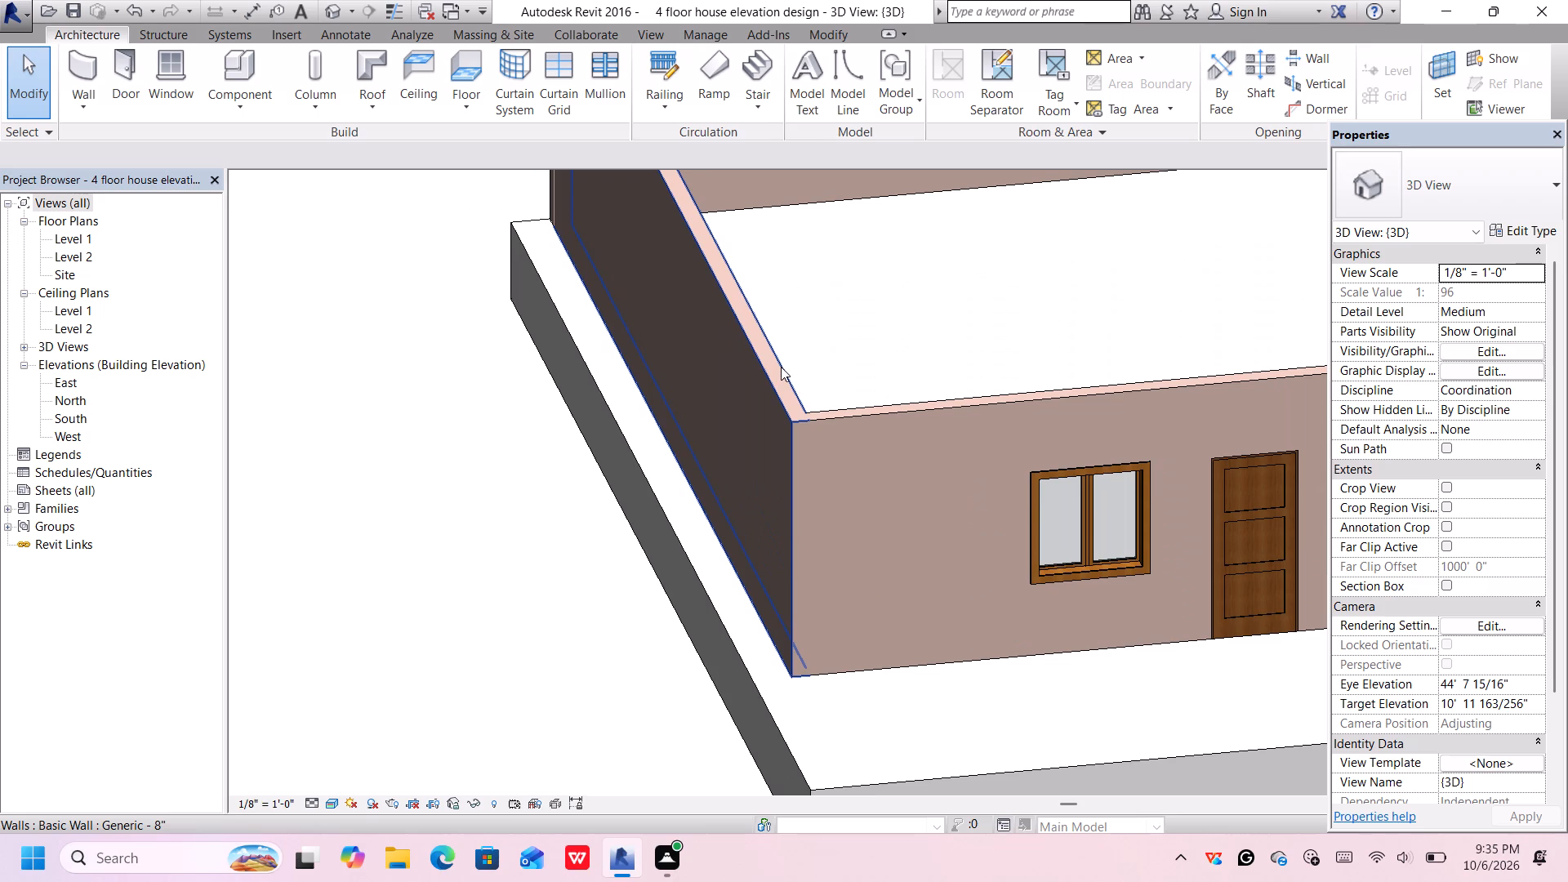
pyautogui.click(771, 366)
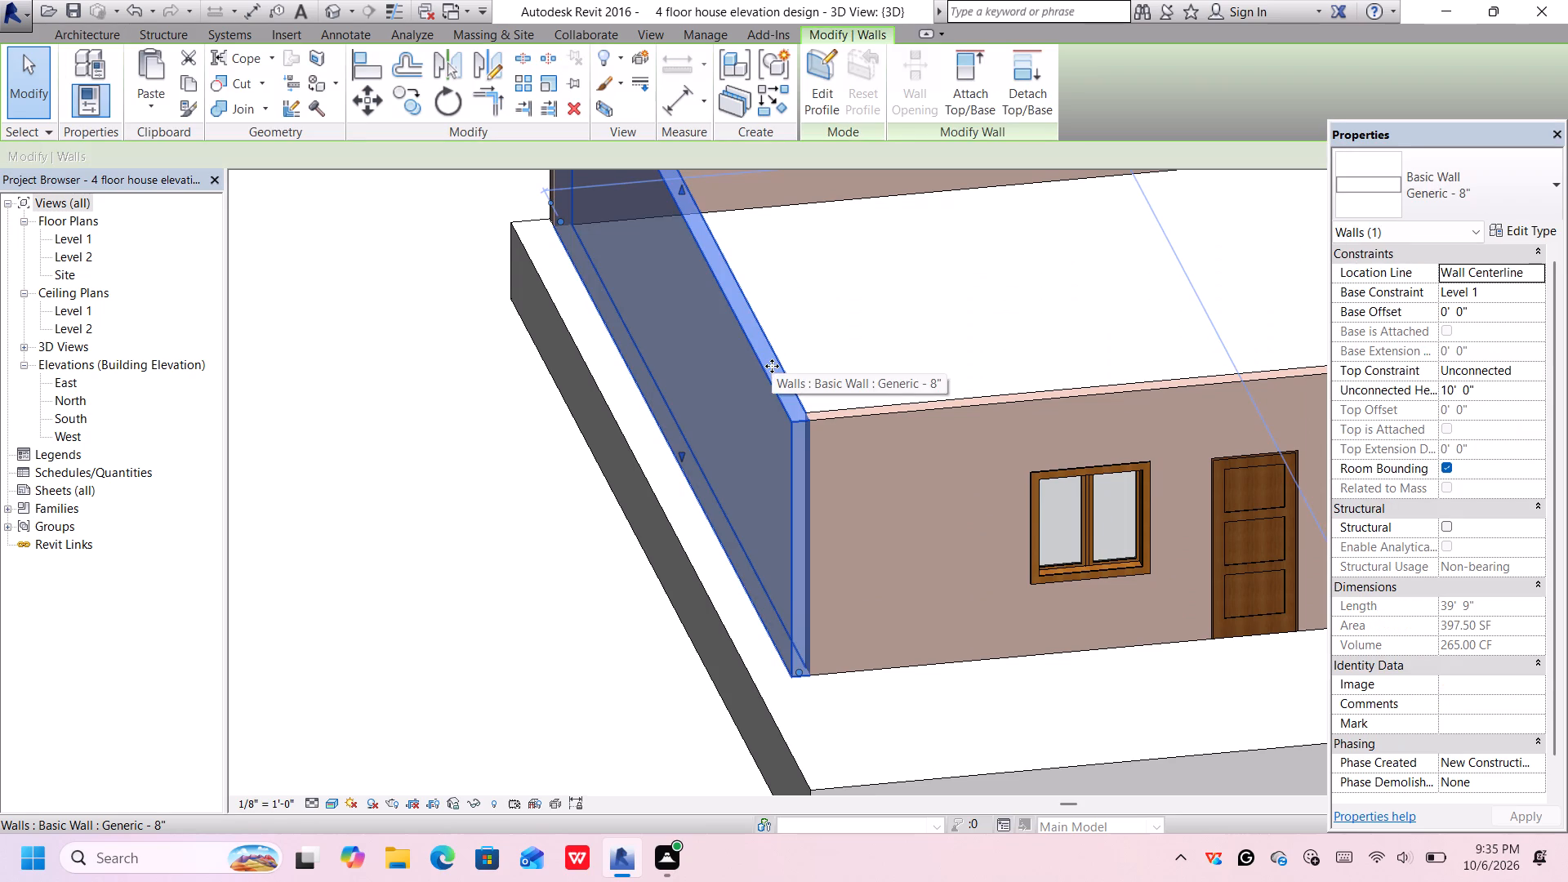
pyautogui.press('Left')
pyautogui.press('Left')
pyautogui.press('Left')
pyautogui.press('Left')
pyautogui.press('Left')
pyautogui.press('Left')
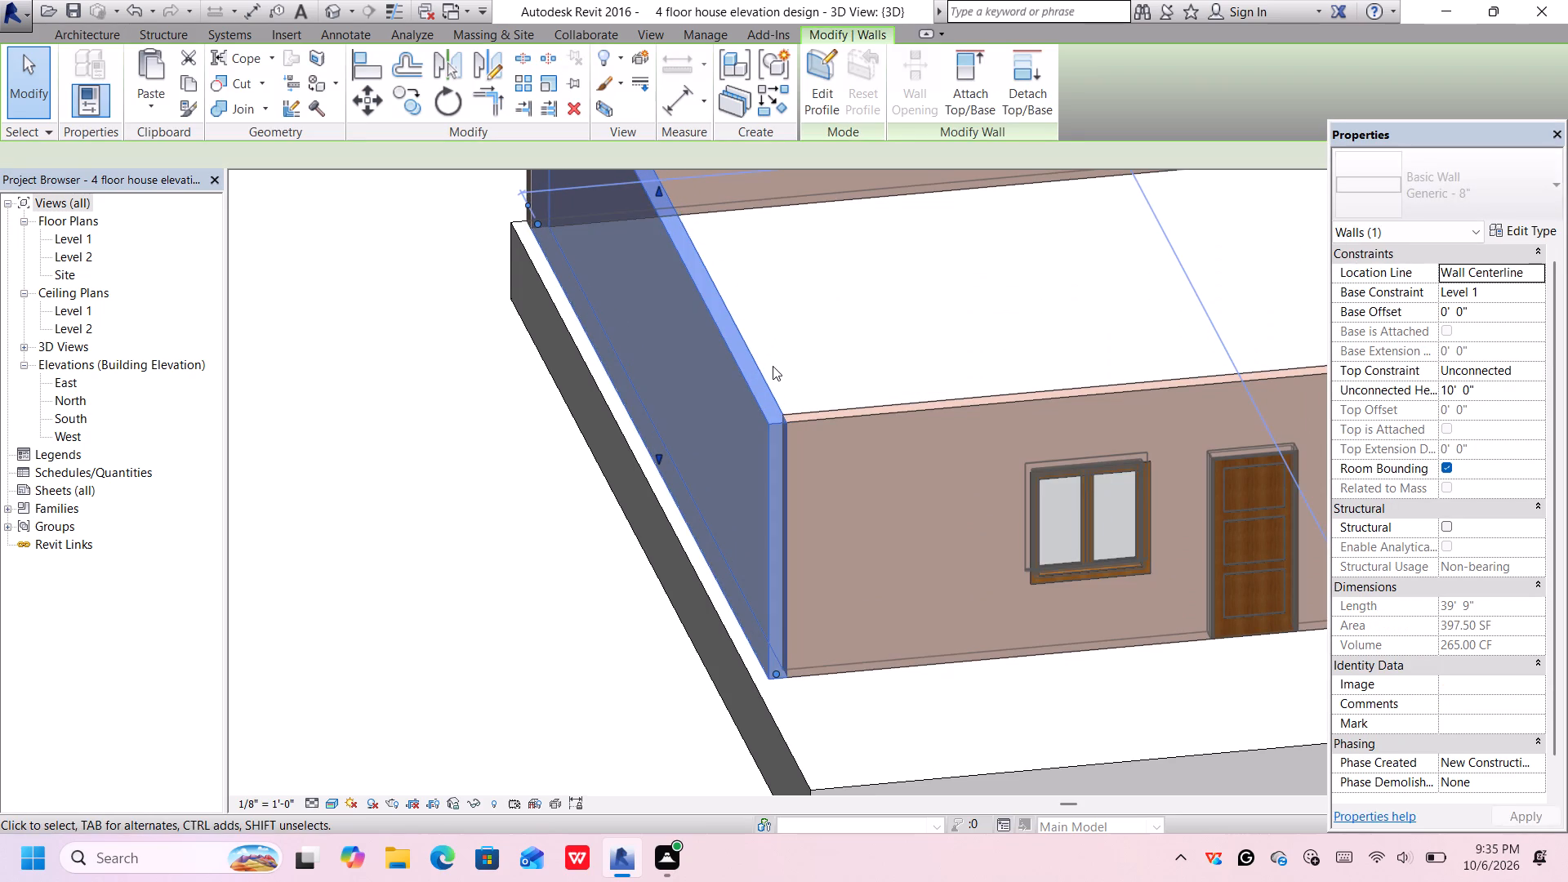
pyautogui.press('Left')
pyautogui.press('Left')
pyautogui.press('Left')
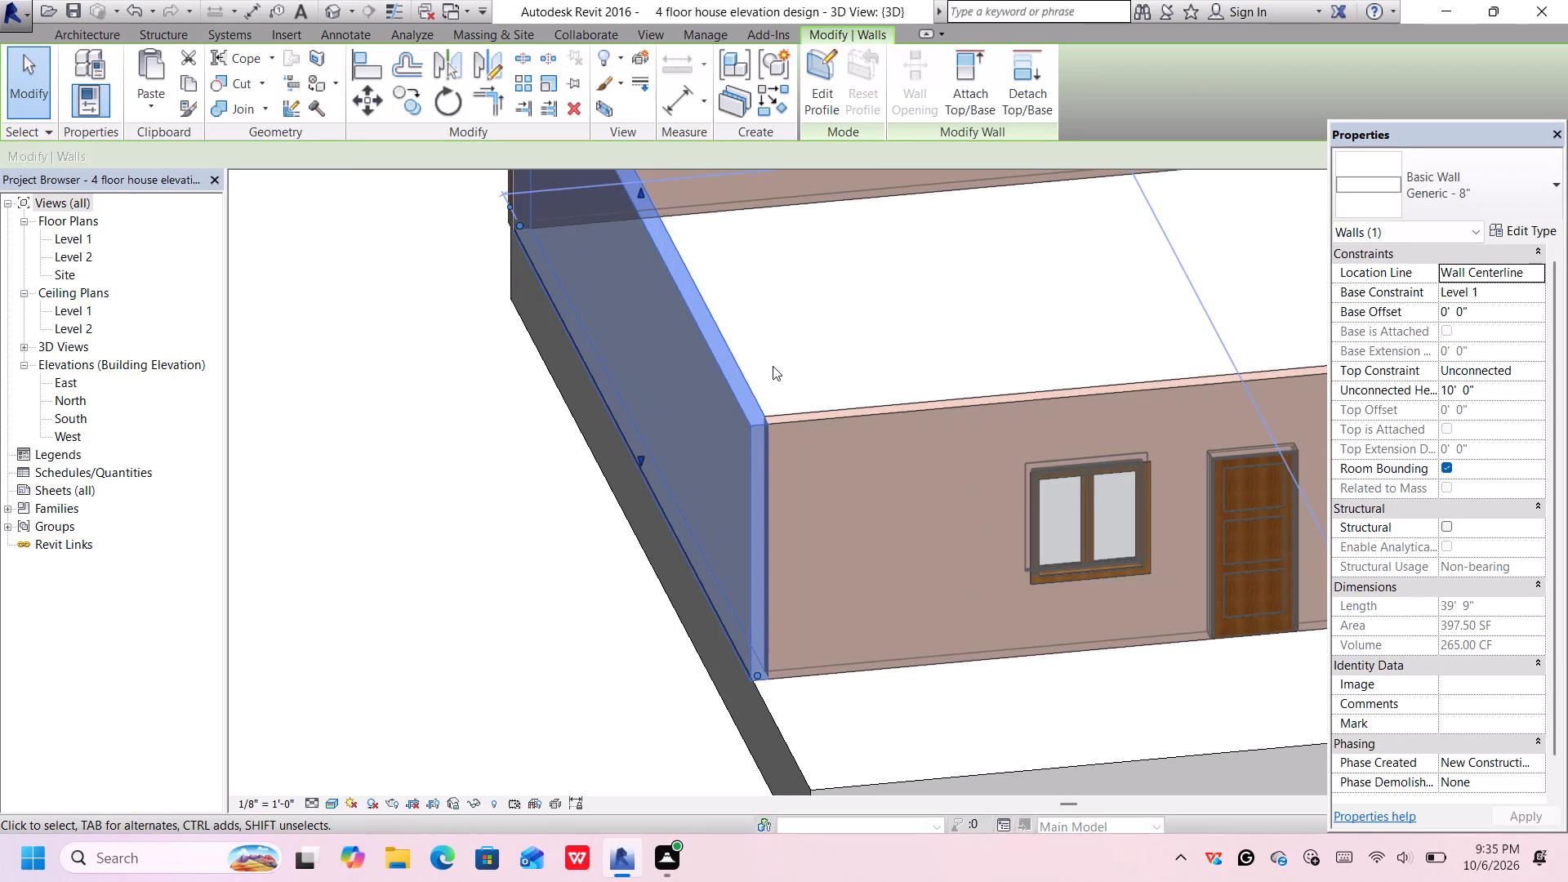
pyautogui.press('0')
pyautogui.press('Right')
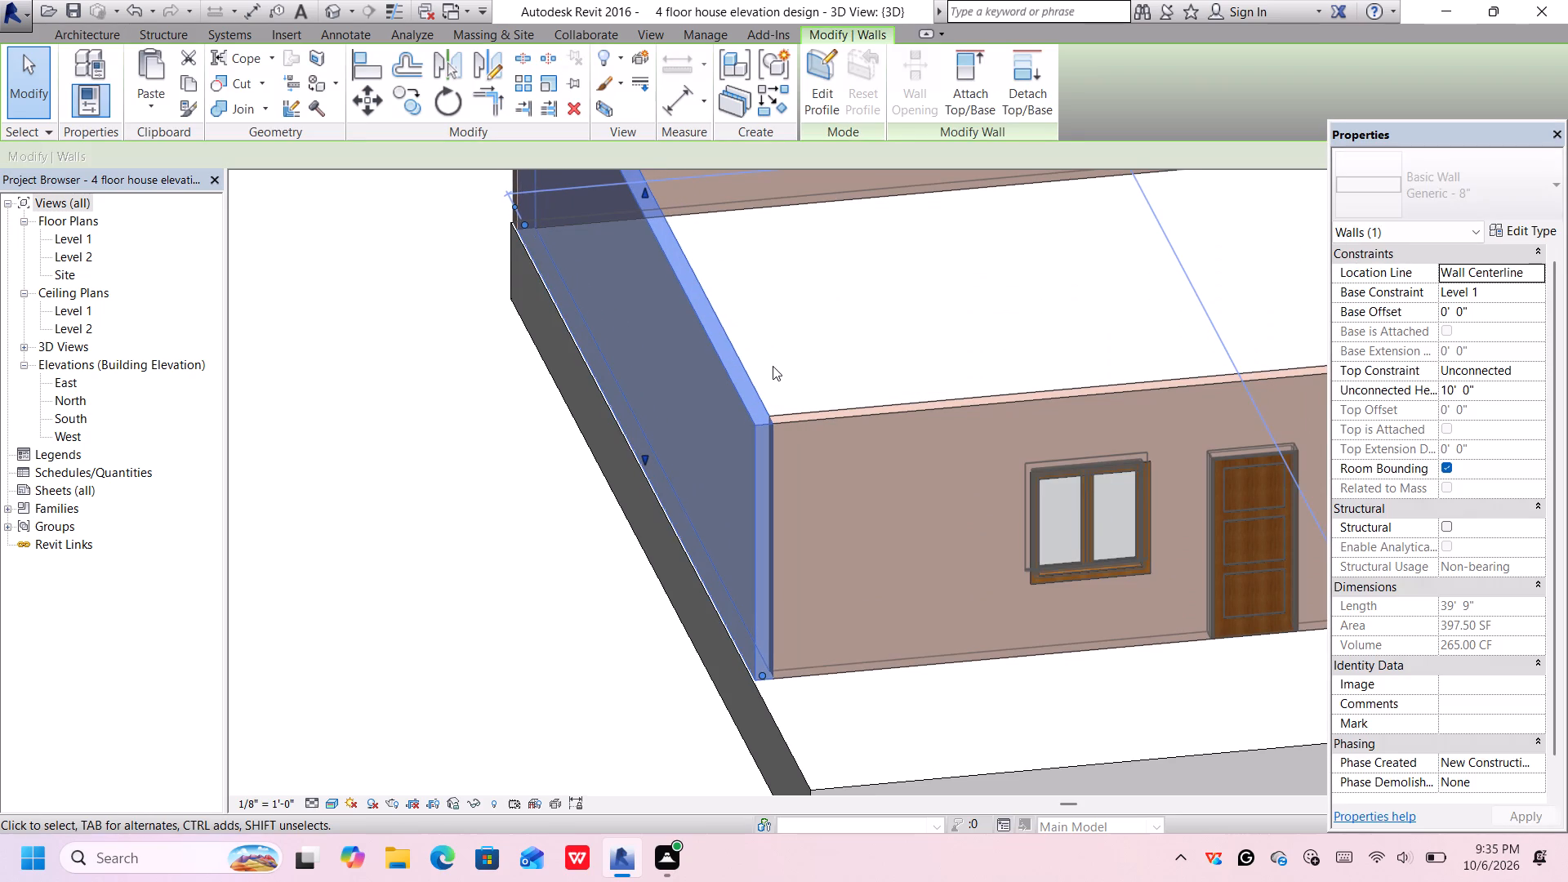
pyautogui.press('Left')
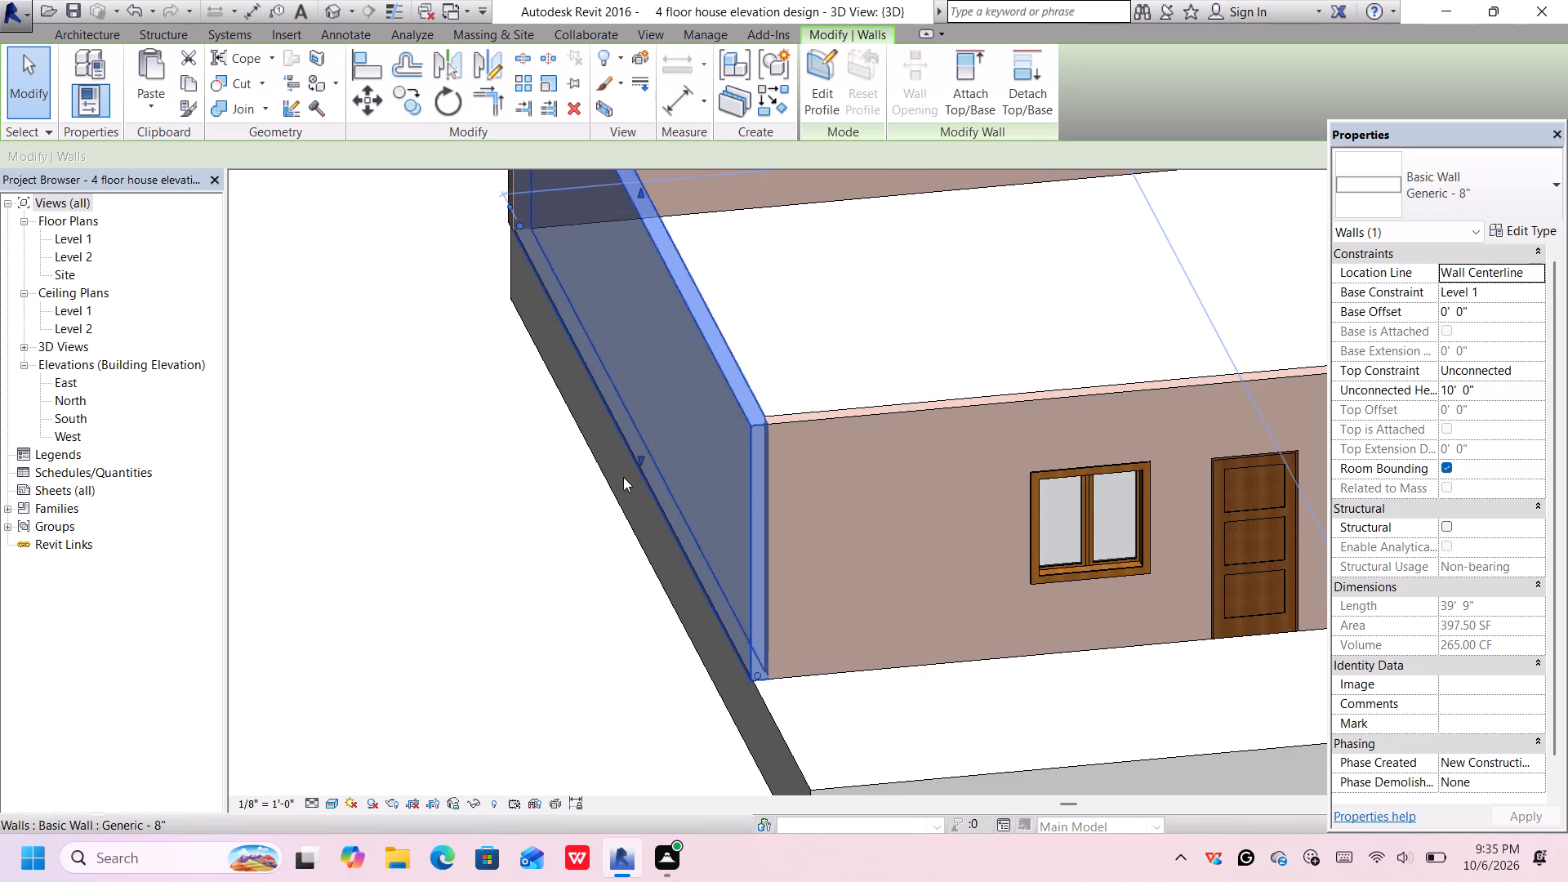
pyautogui.moveTo(622, 548); pyautogui.dragTo(629, 482, button='middle')
pyautogui.press('Left')
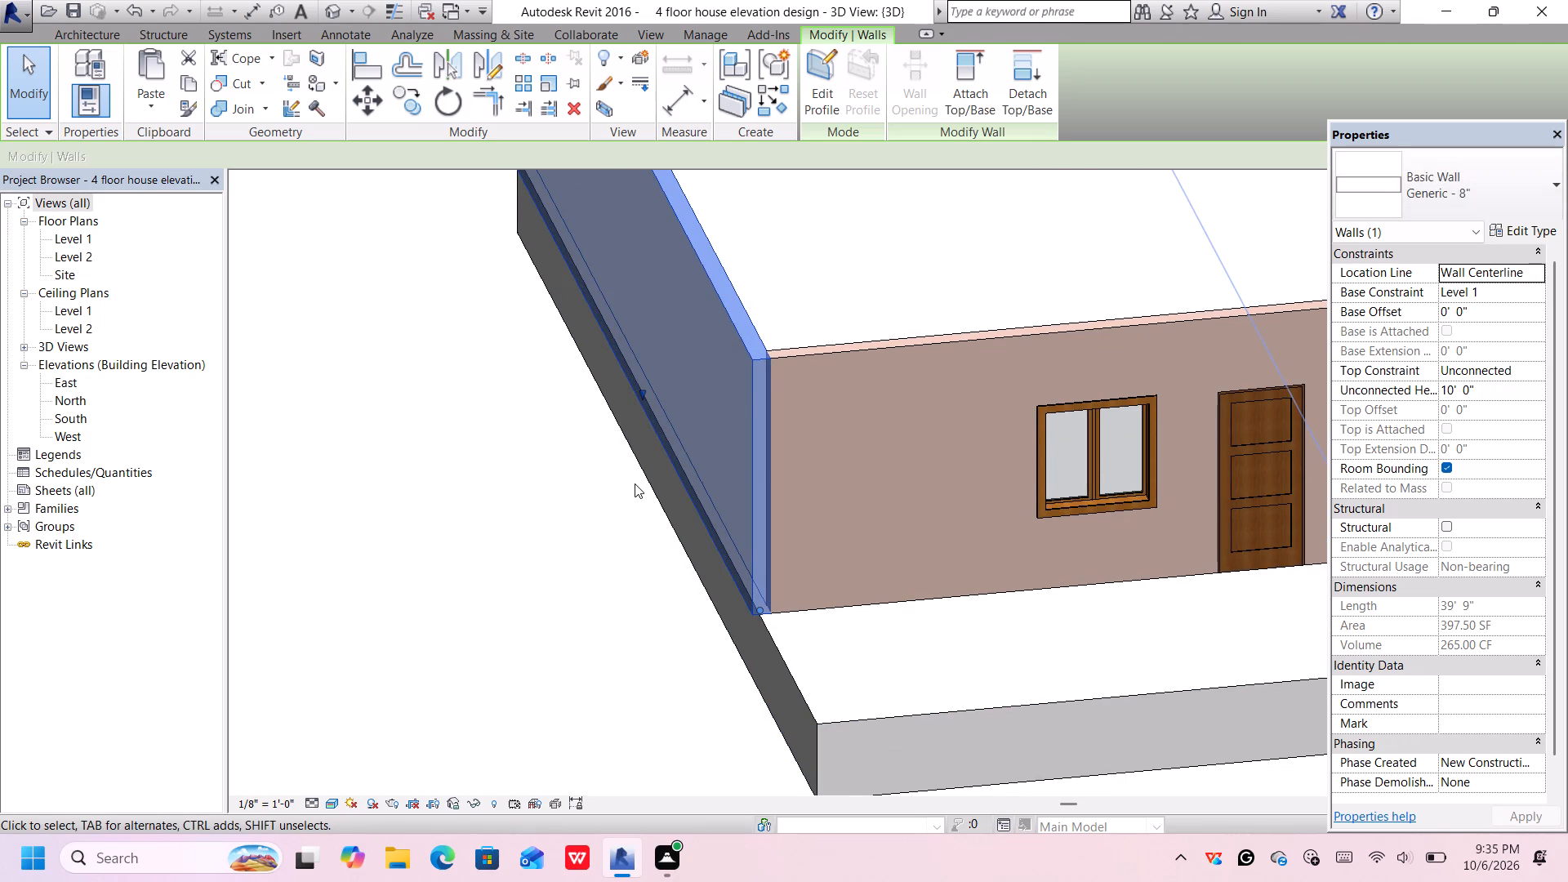
pyautogui.press('Right')
pyautogui.click(710, 621)
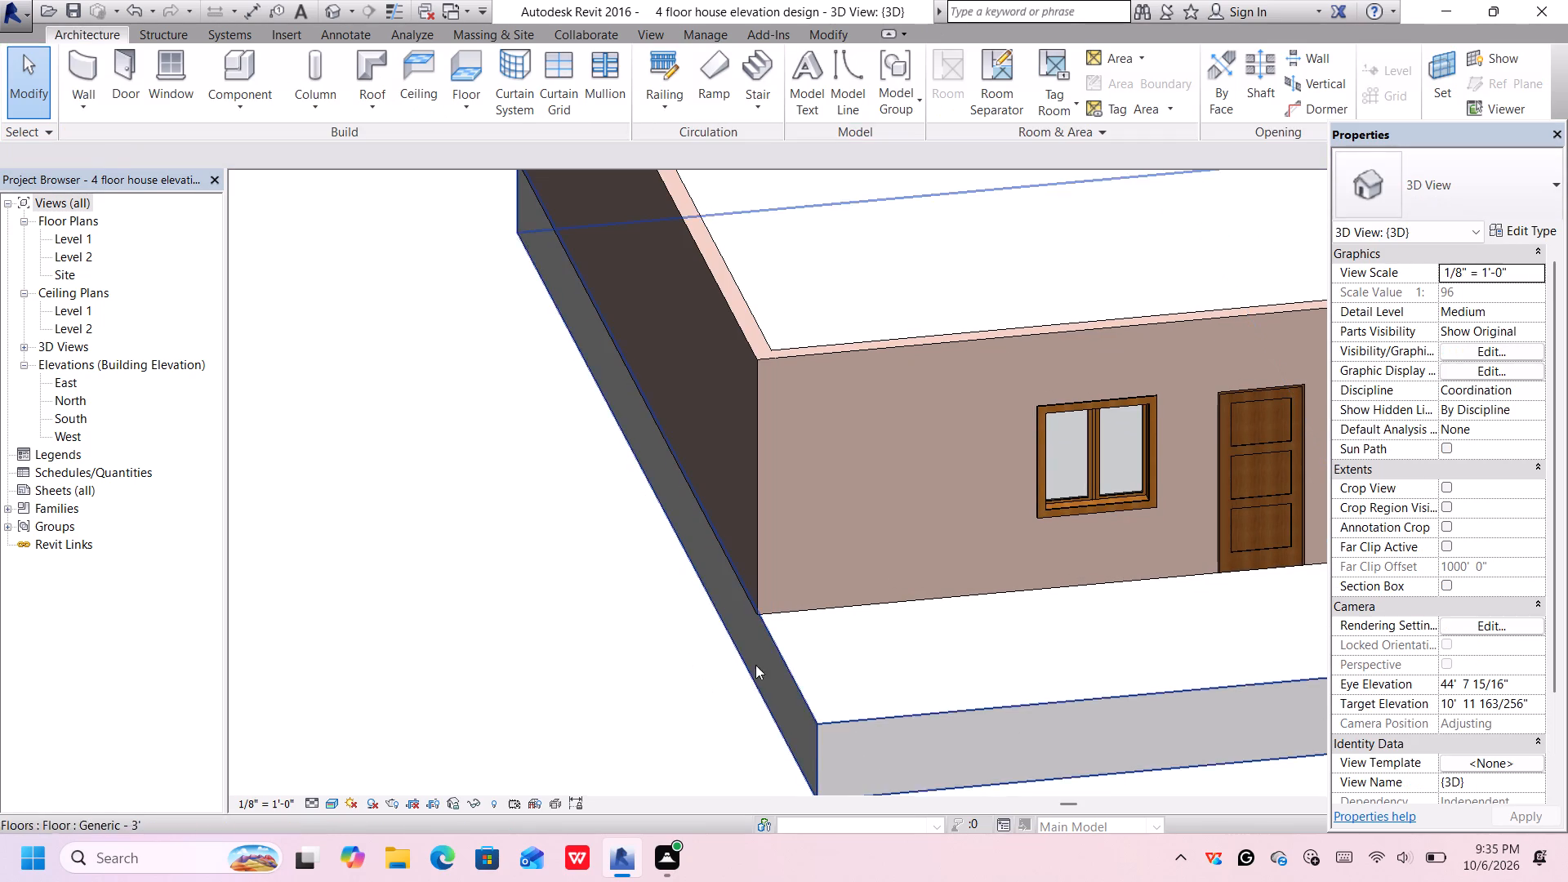
pyautogui.click(773, 569)
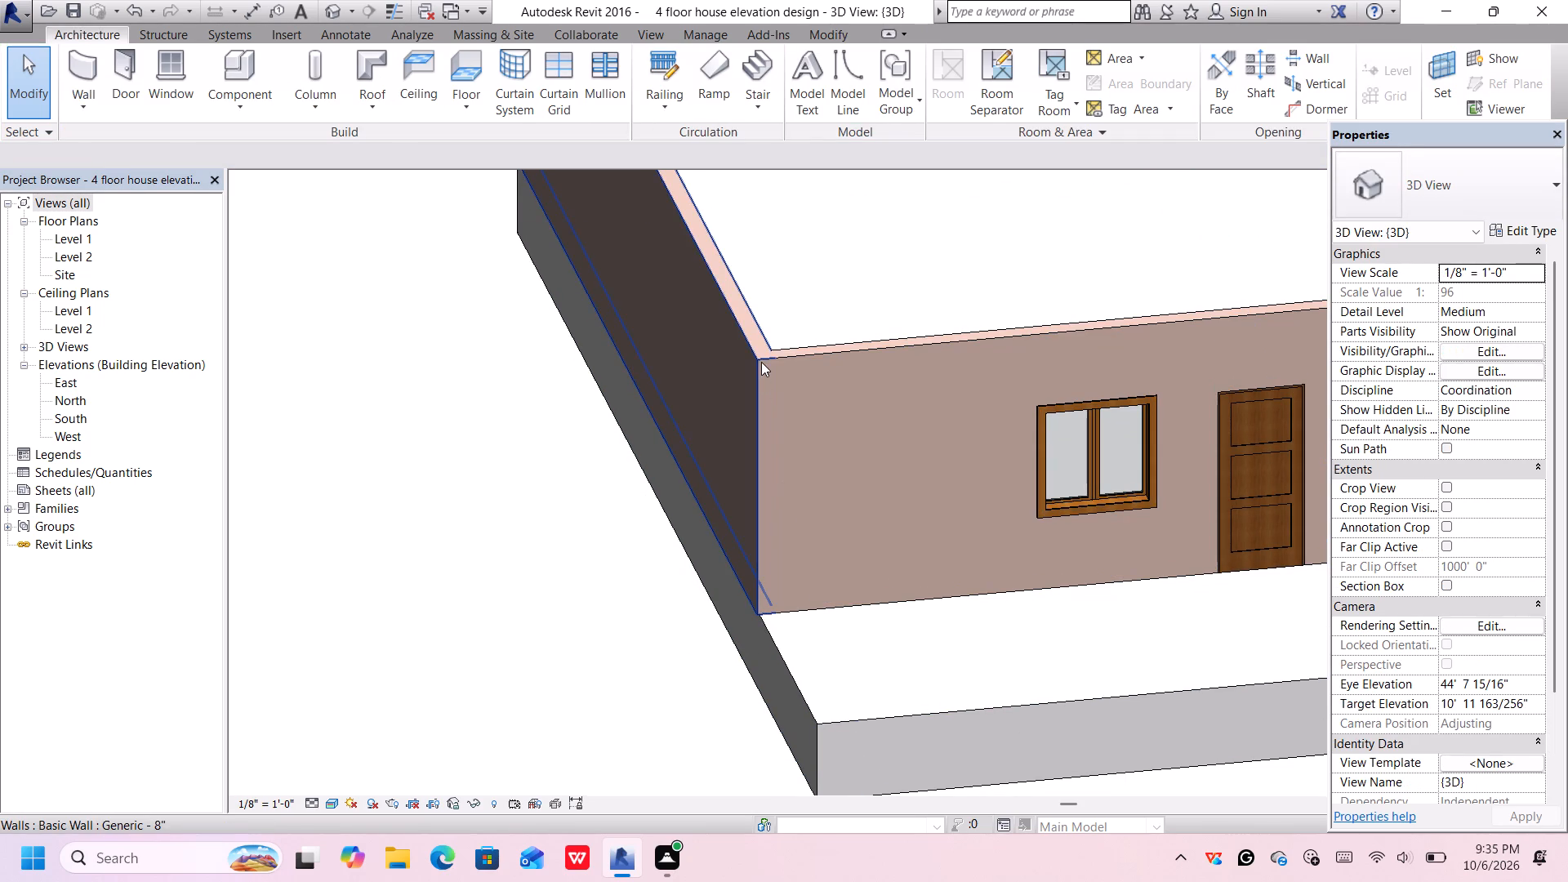
# Nudge the second building's Generic - 8" side wall slightly inward at the corner near the first window.
pyautogui.click(761, 362)
pyautogui.press('Right')
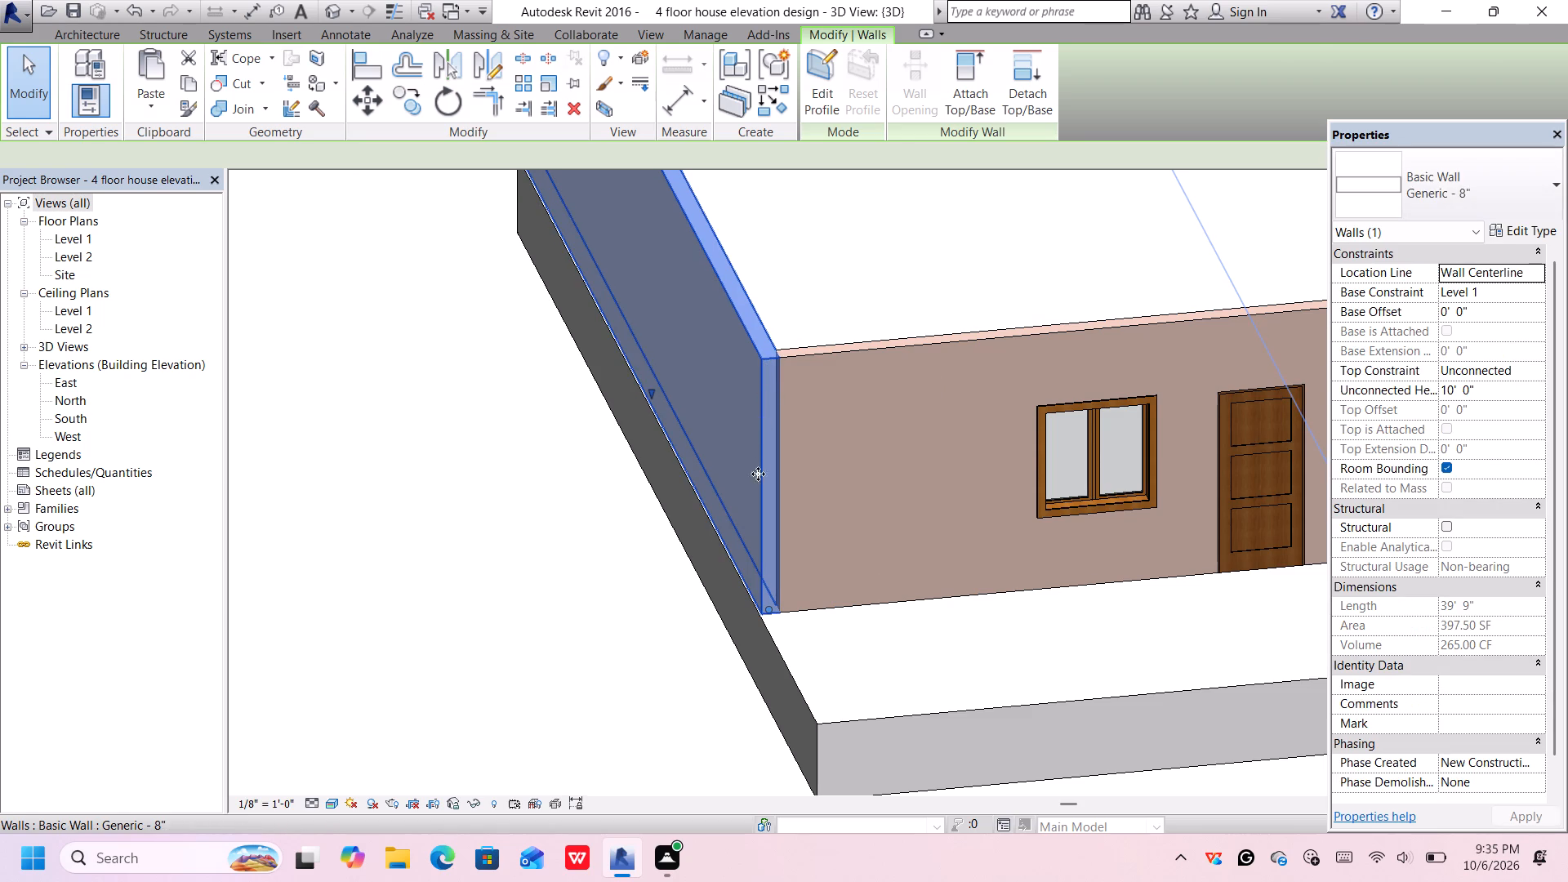
pyautogui.click(655, 659)
# Draw a 10' long Generic - 3' wall from the floor slab's front corner back to the second building's facade corner.
pyautogui.scroll(-3, 748, 648)
pyautogui.moveTo(782, 624); pyautogui.dragTo(752, 579, button='middle')
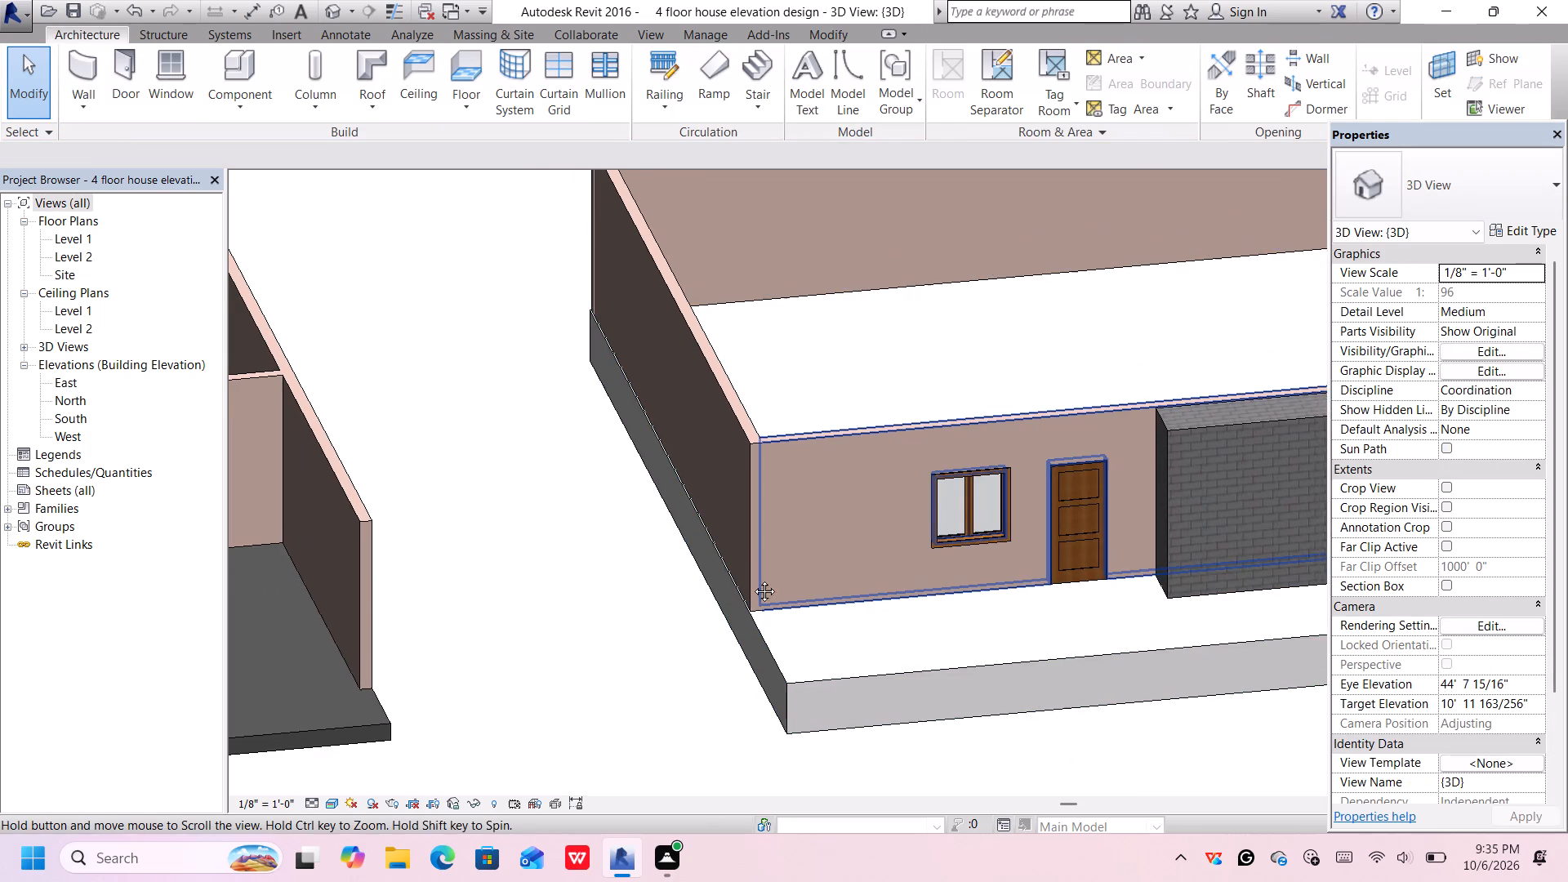
pyautogui.moveTo(752, 579); pyautogui.dragTo(706, 525, button='middle')
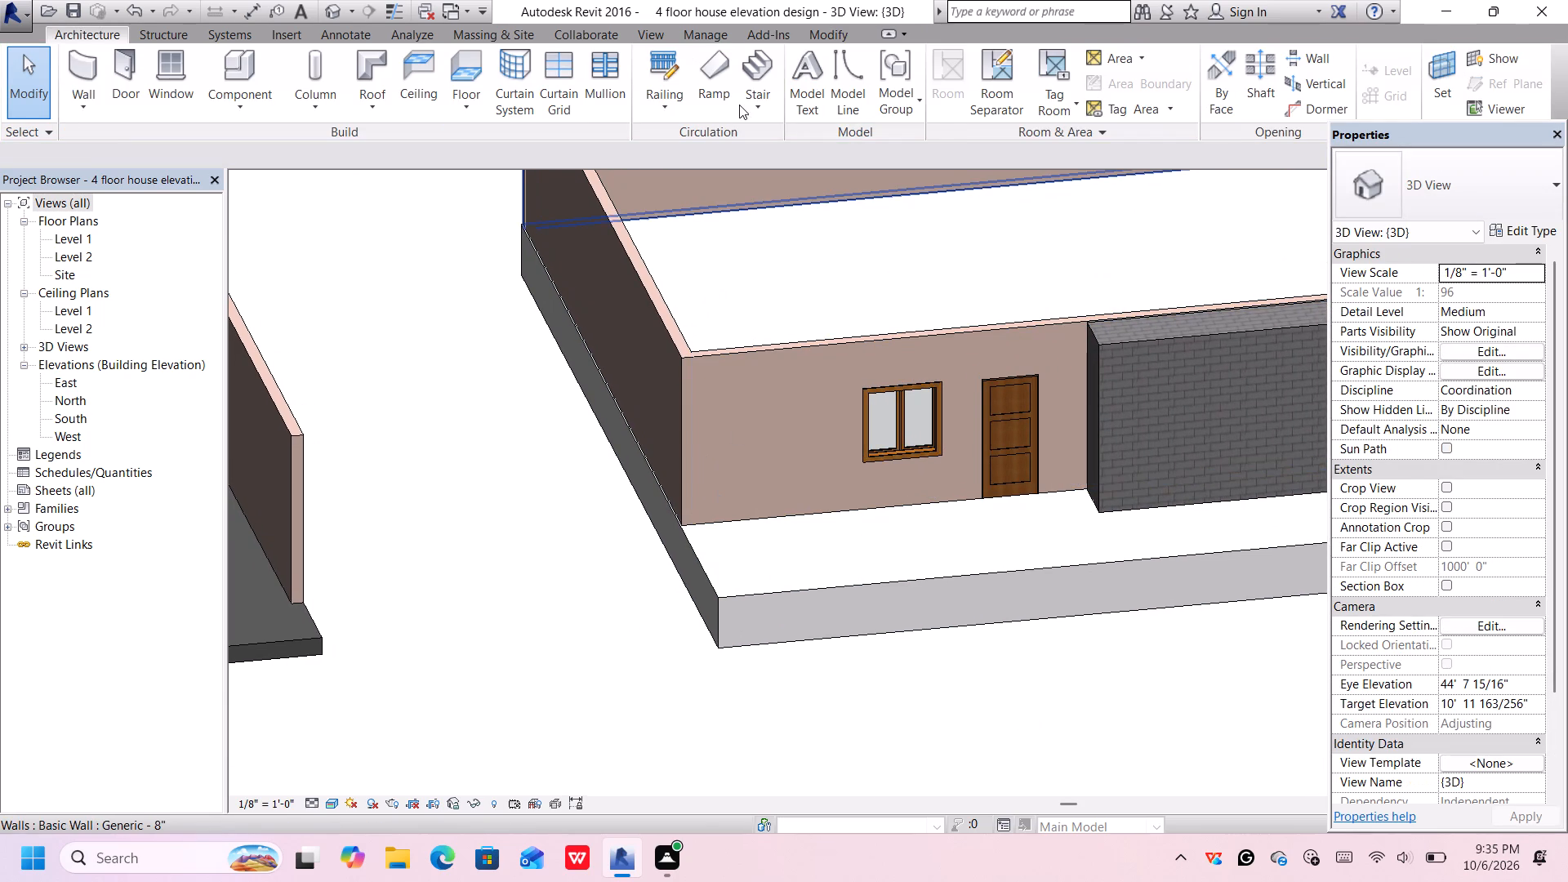
pyautogui.moveTo(889, 445); pyautogui.dragTo(735, 403, button='middle')
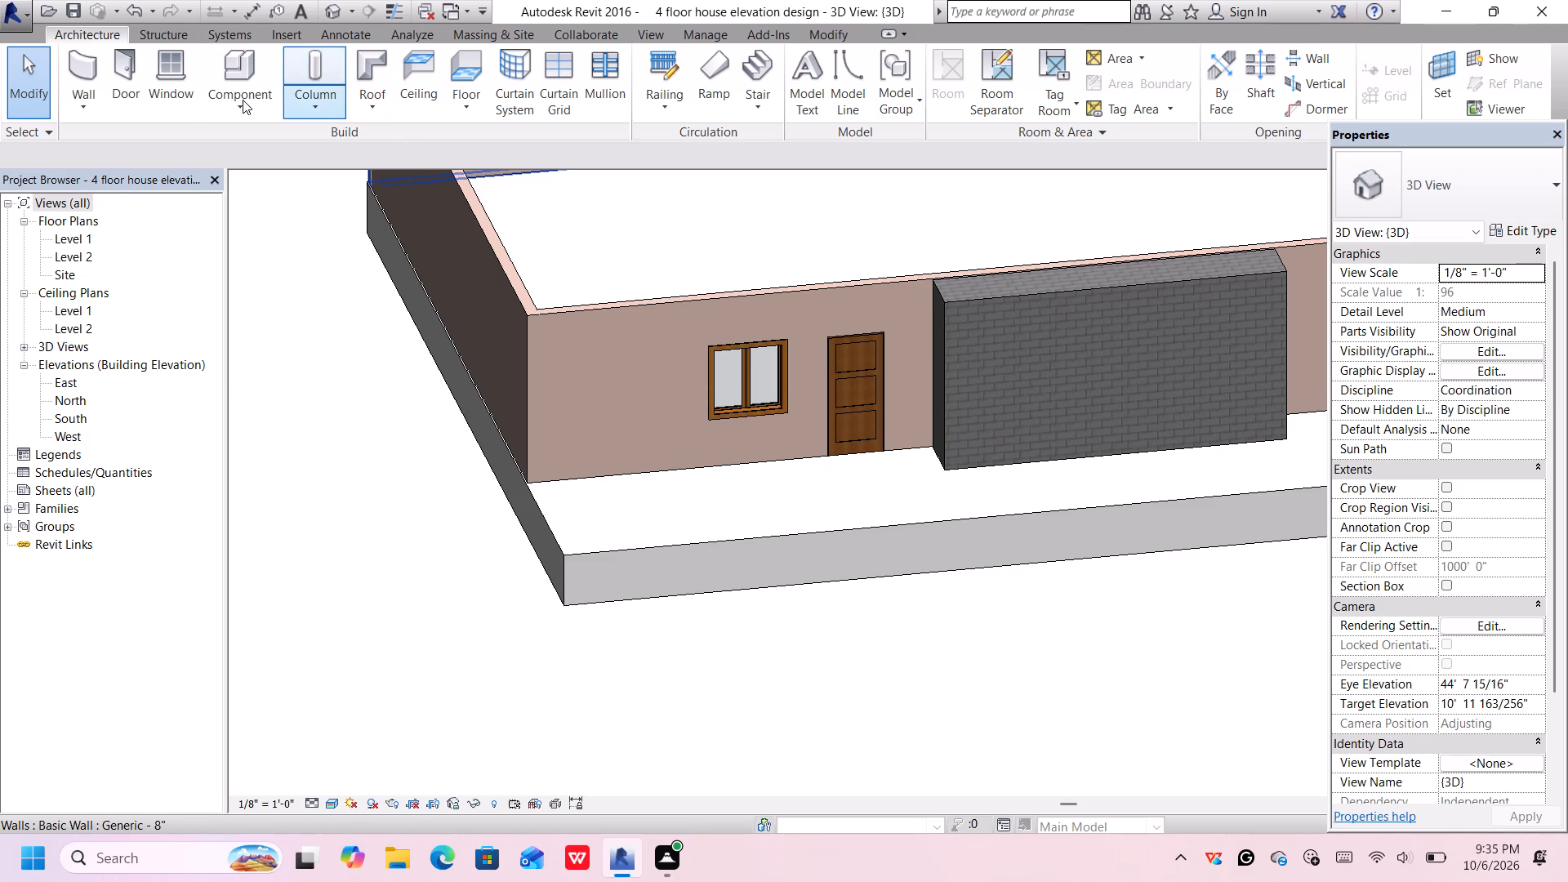
pyautogui.click(89, 66)
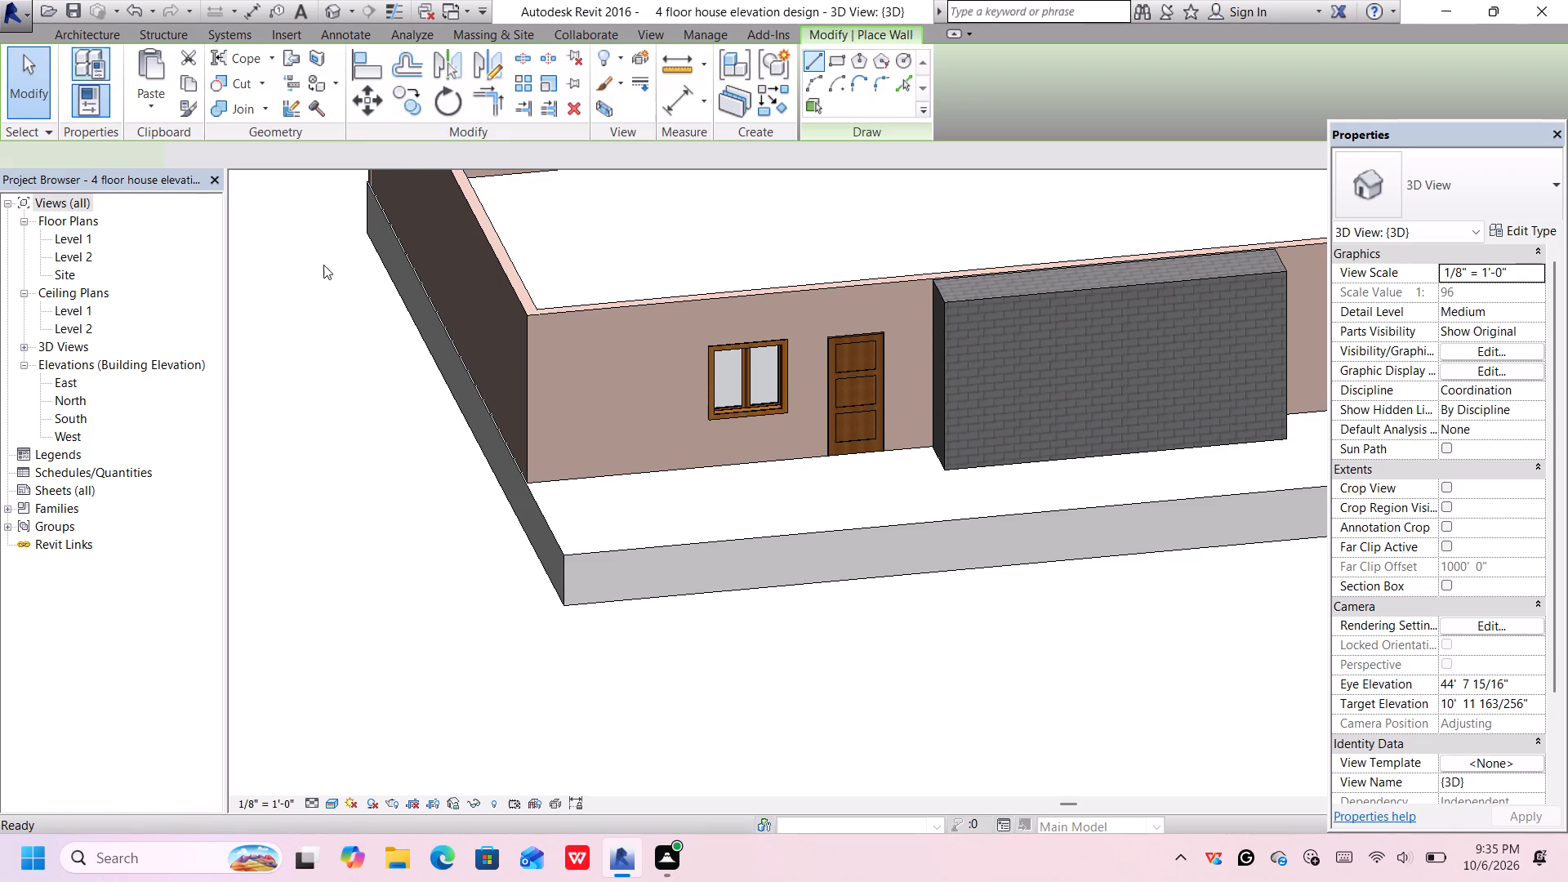
pyautogui.click(563, 555)
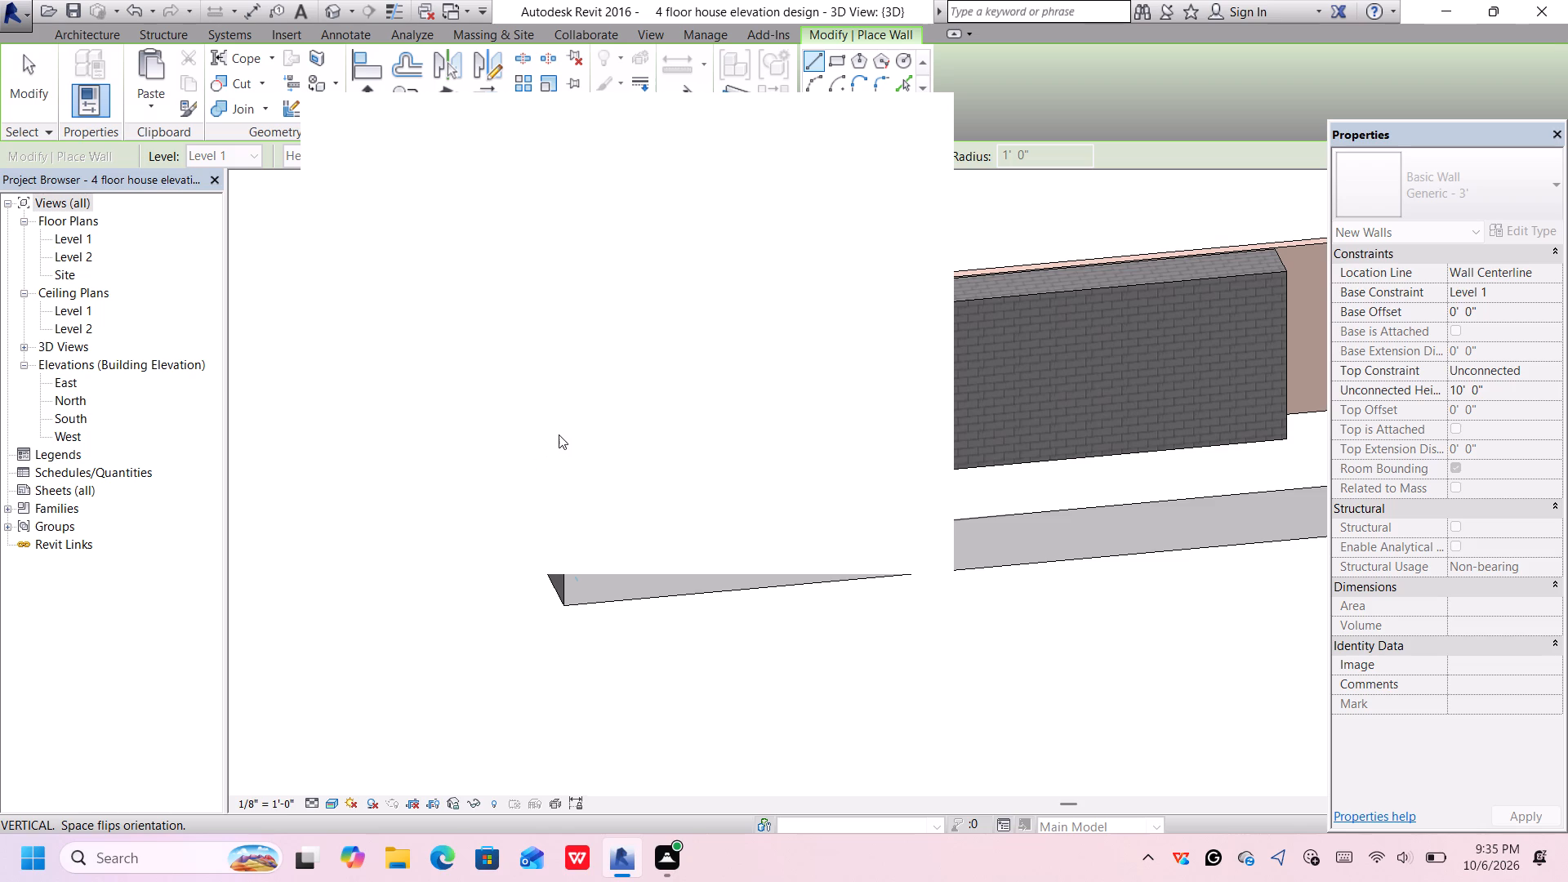
pyautogui.click(917, 117)
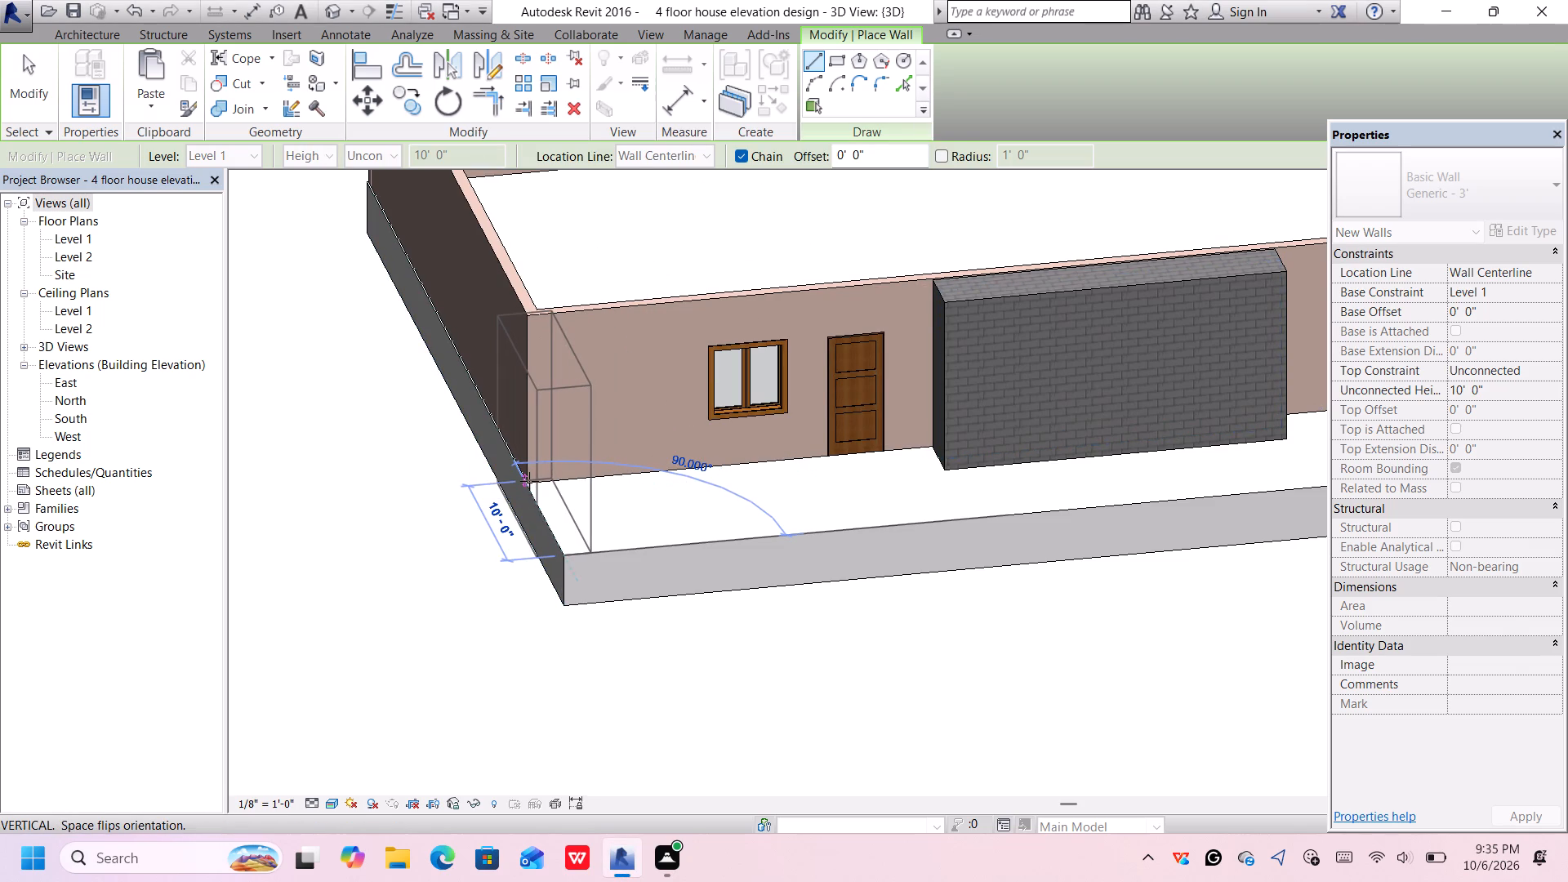
pyautogui.click(529, 481)
pyautogui.press('space')
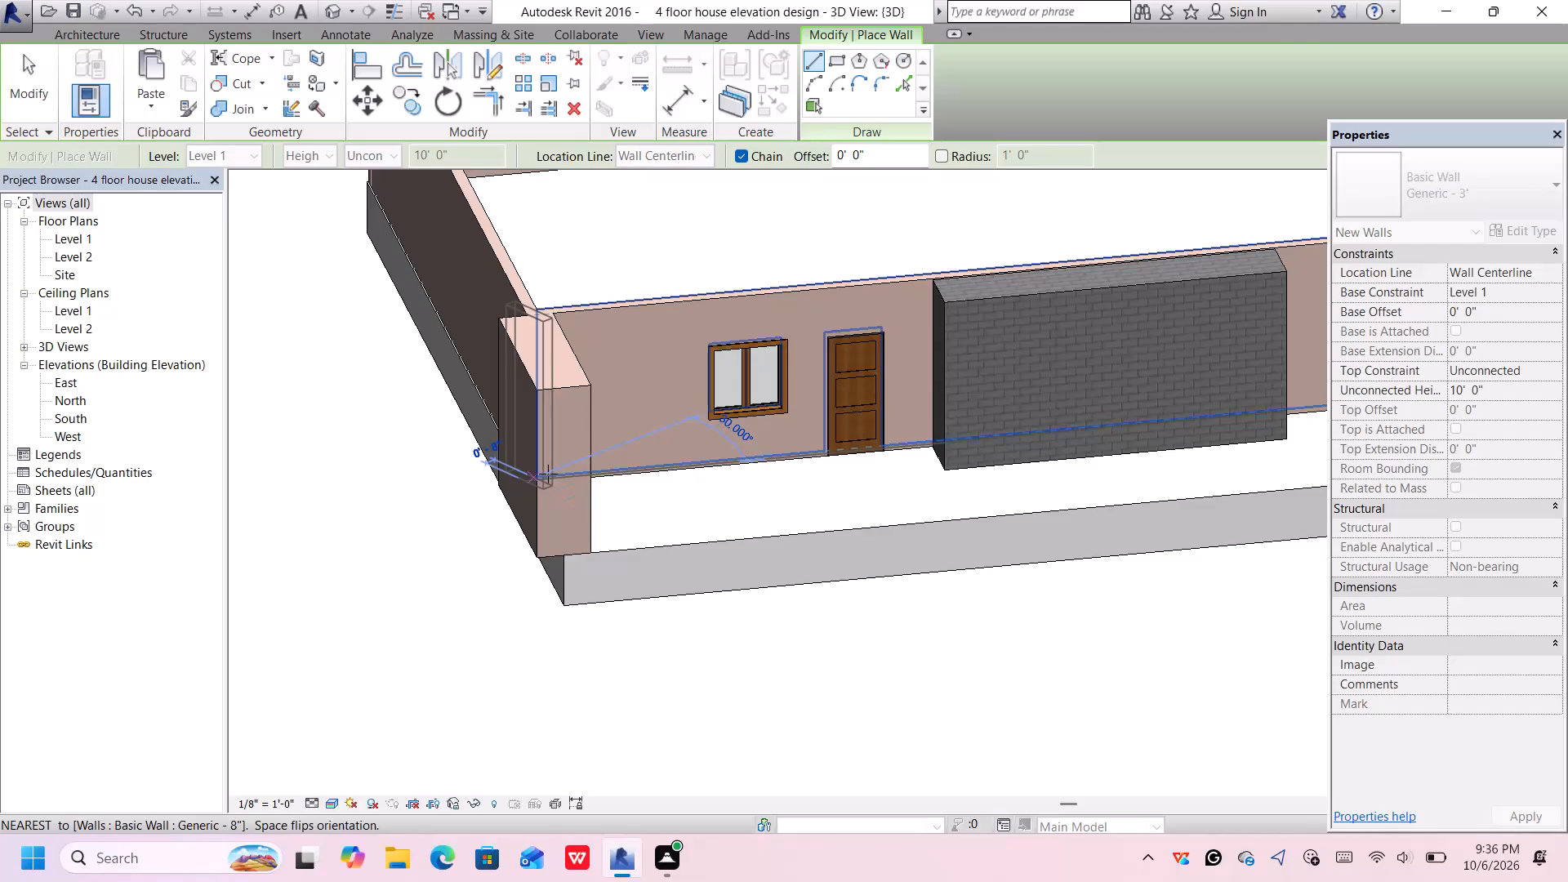
pyautogui.press('space')
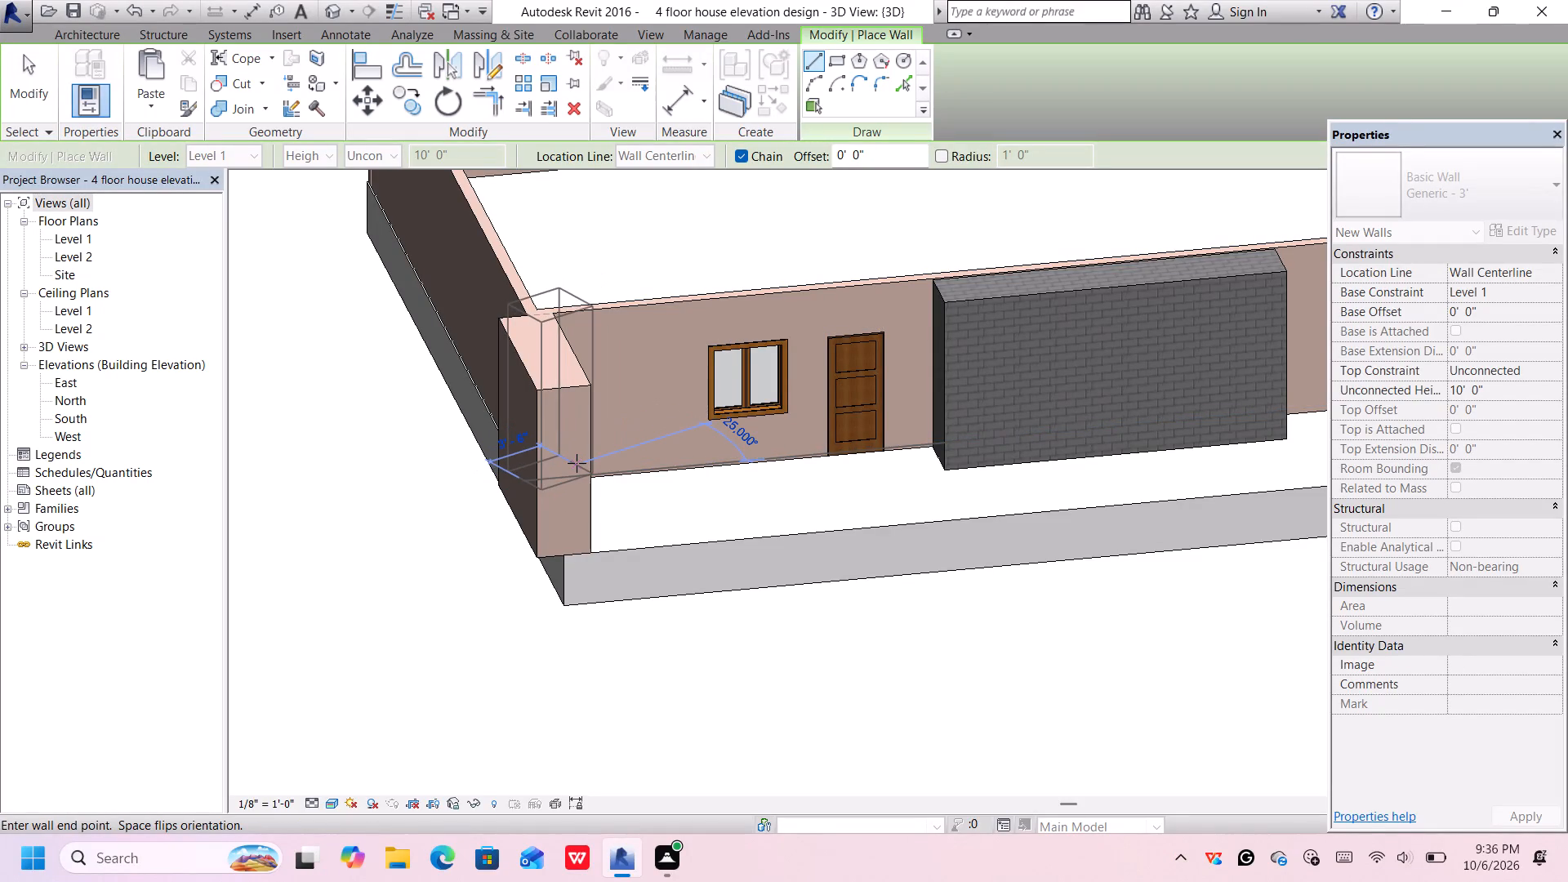
pyautogui.press('Escape')
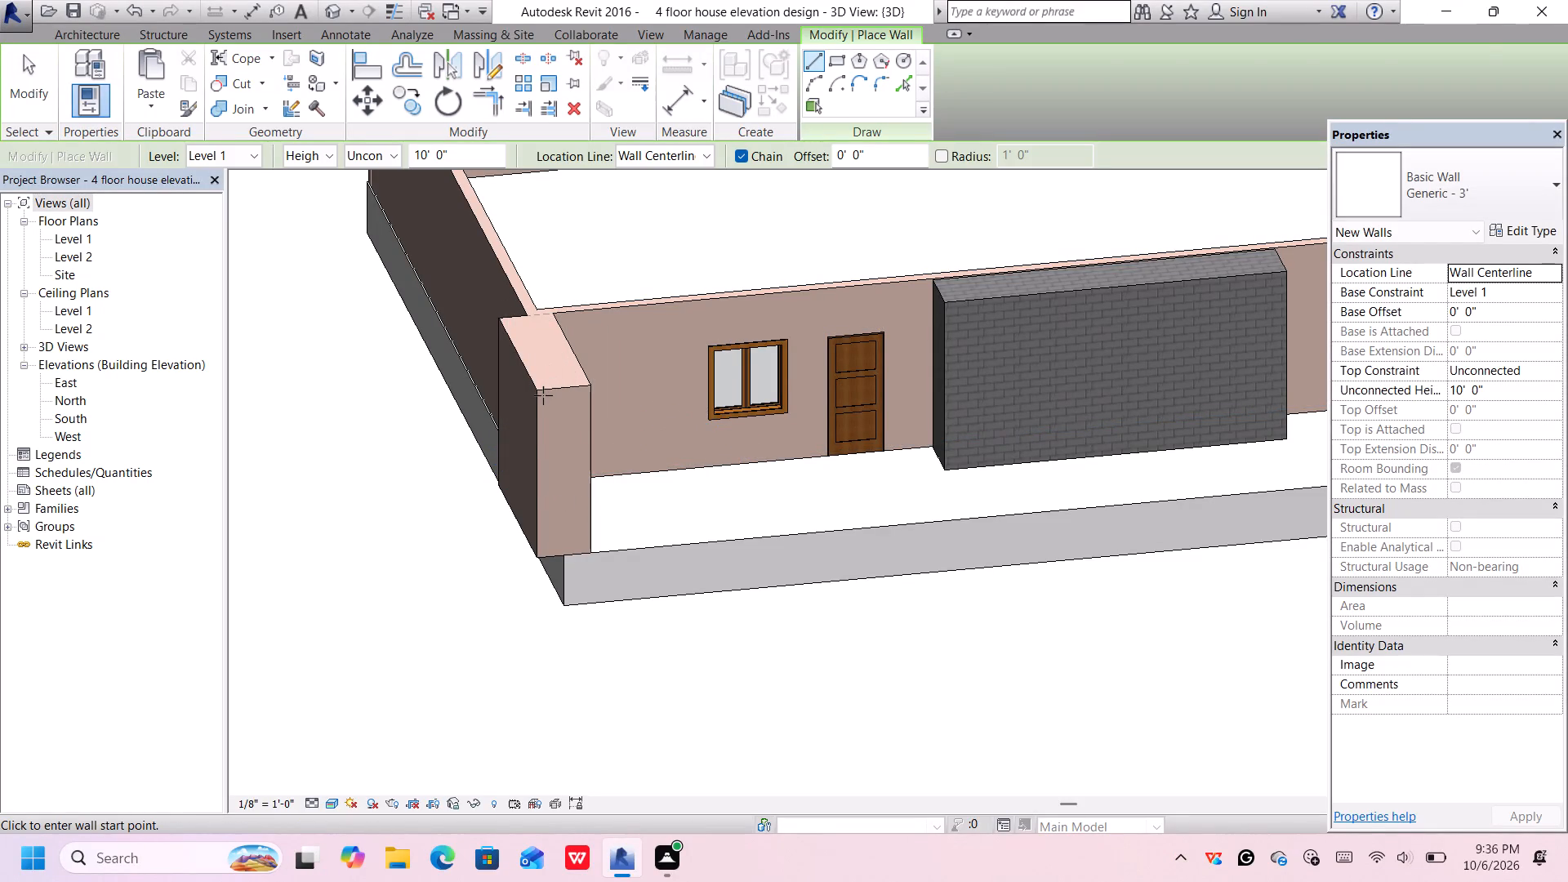
pyautogui.press('Escape')
# Duplicate the new short corner wall's type as Generic - 3' 3.
pyautogui.click(543, 398)
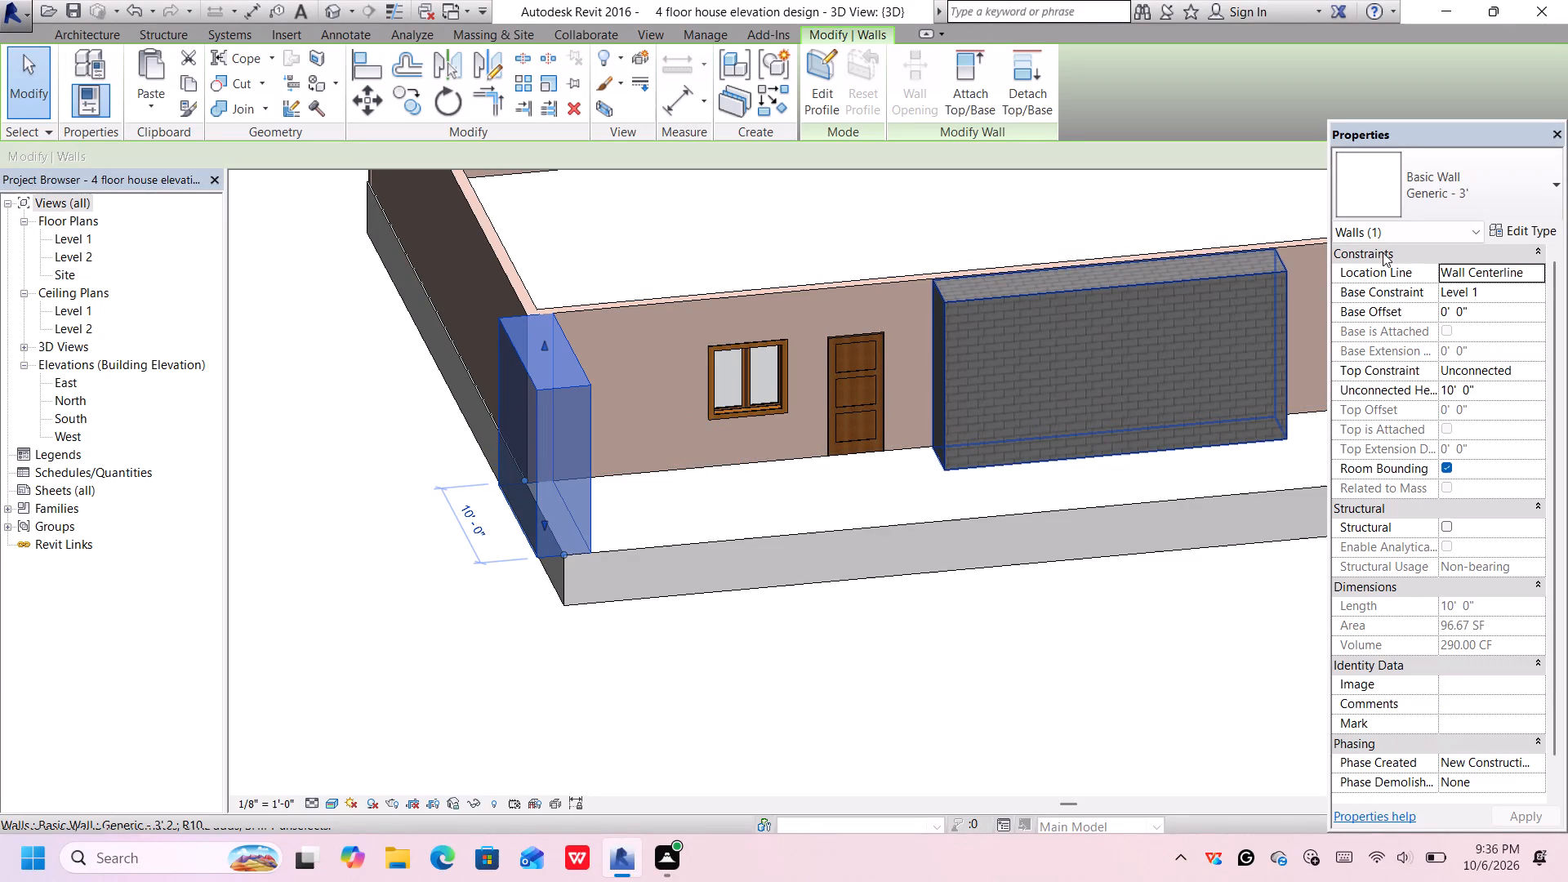
pyautogui.click(1524, 233)
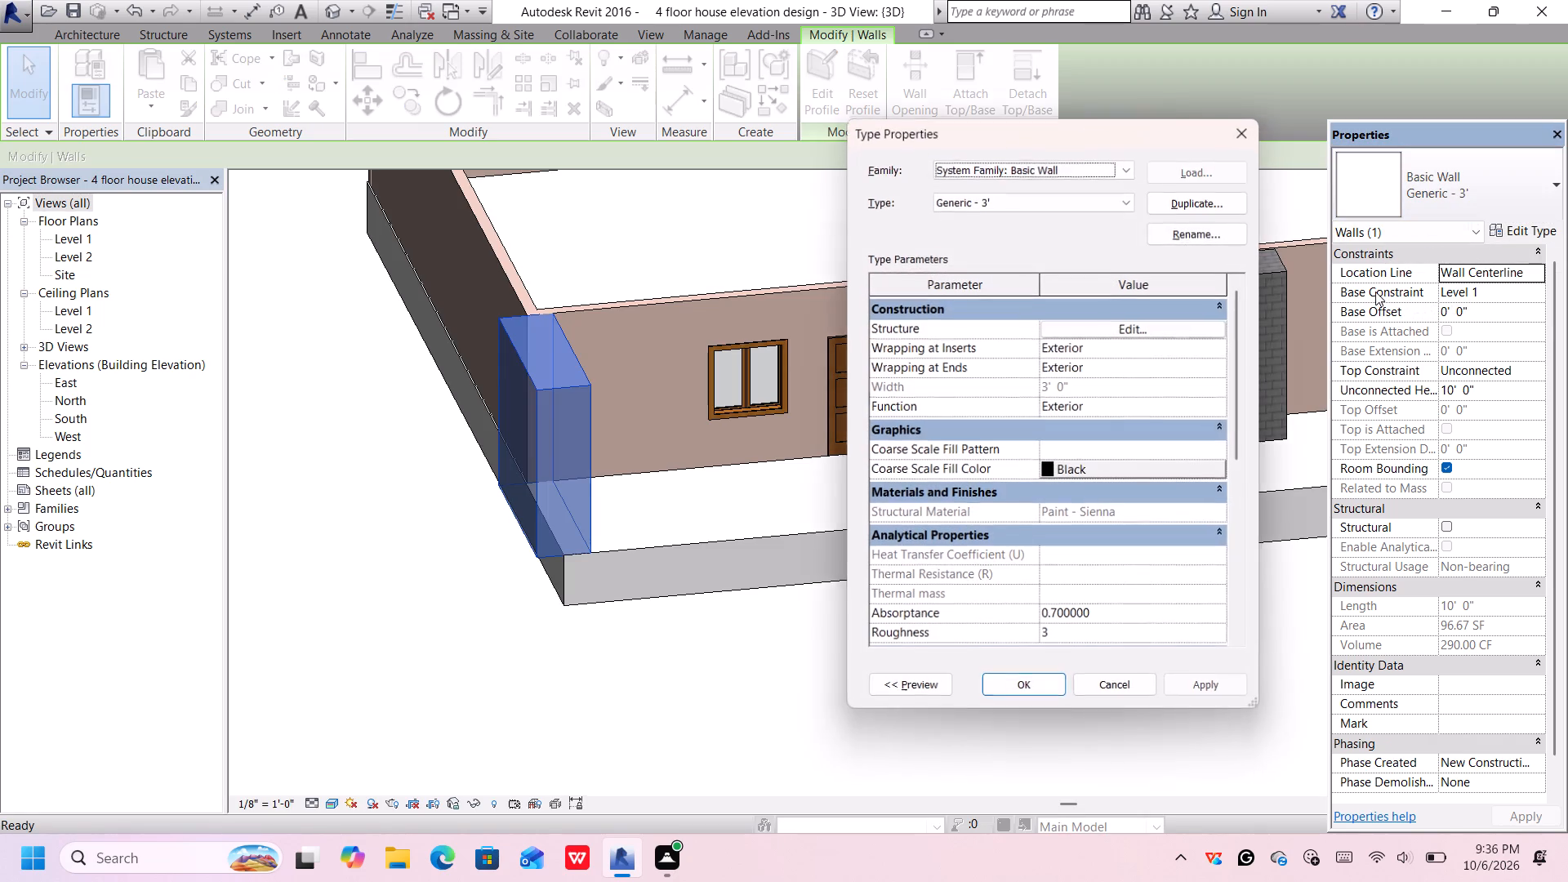
pyautogui.click(1211, 207)
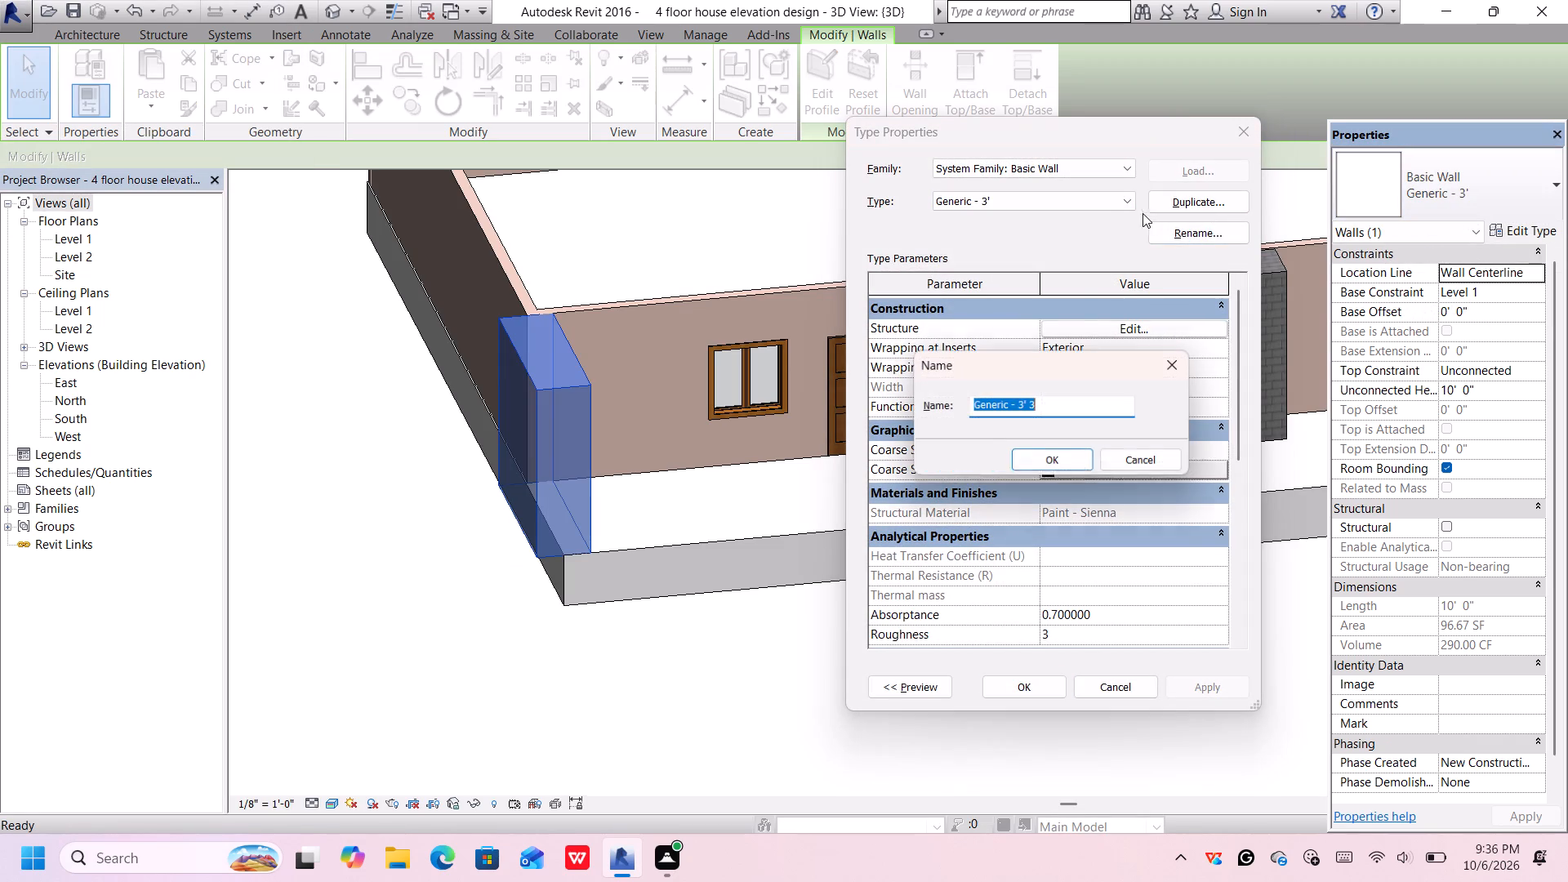
pyautogui.click(1055, 459)
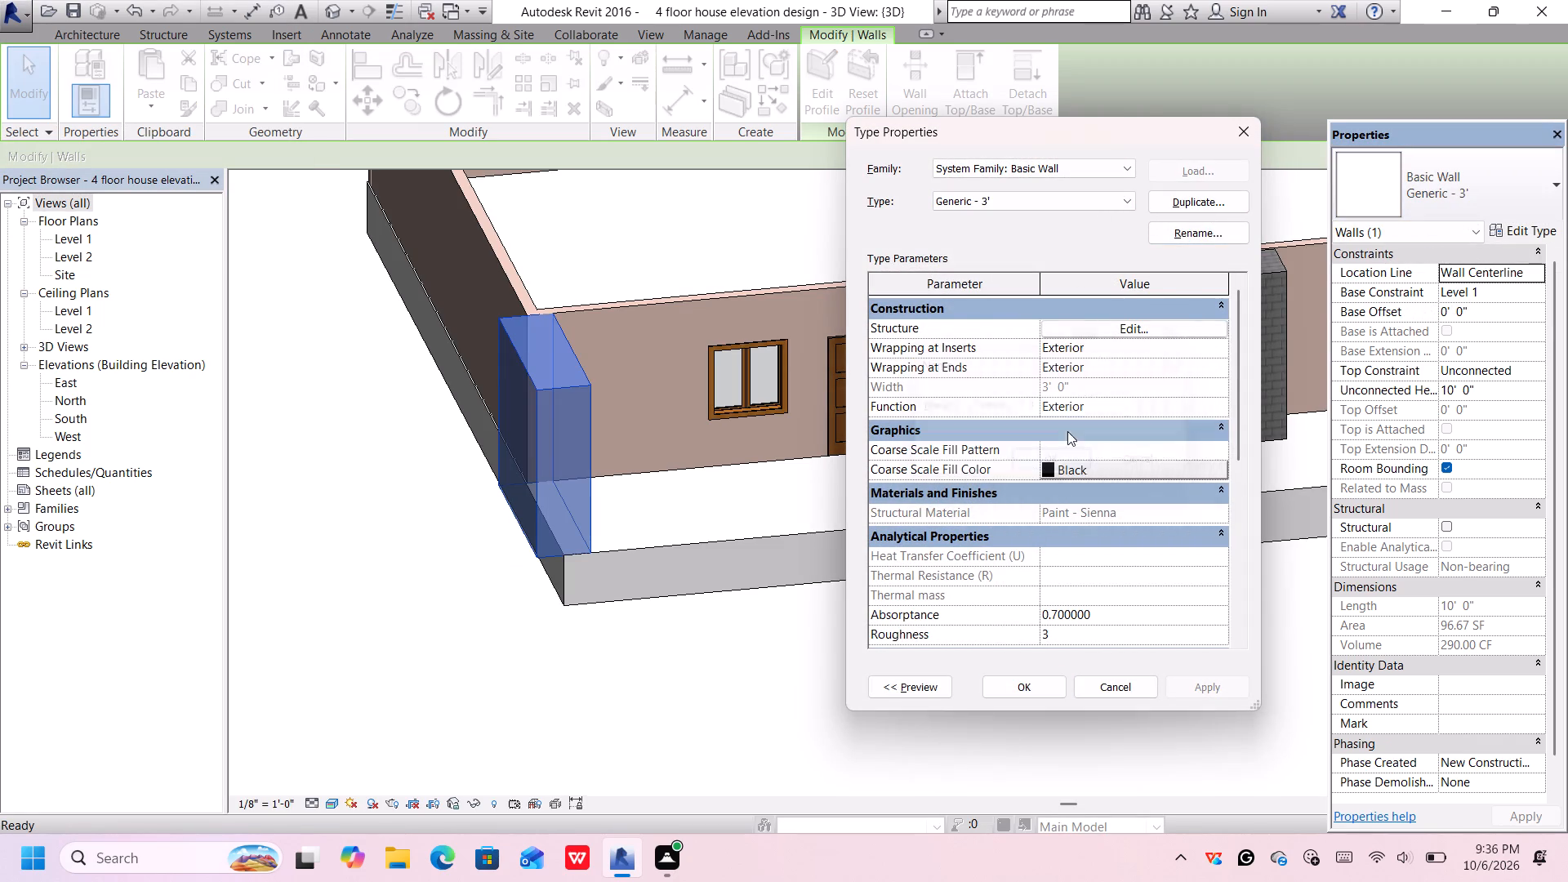
# Set the duplicated wall type's structure layer material to Acoustic Ceiling Tile 24 x 48 and apply it to the corner wall.
pyautogui.click(1119, 328)
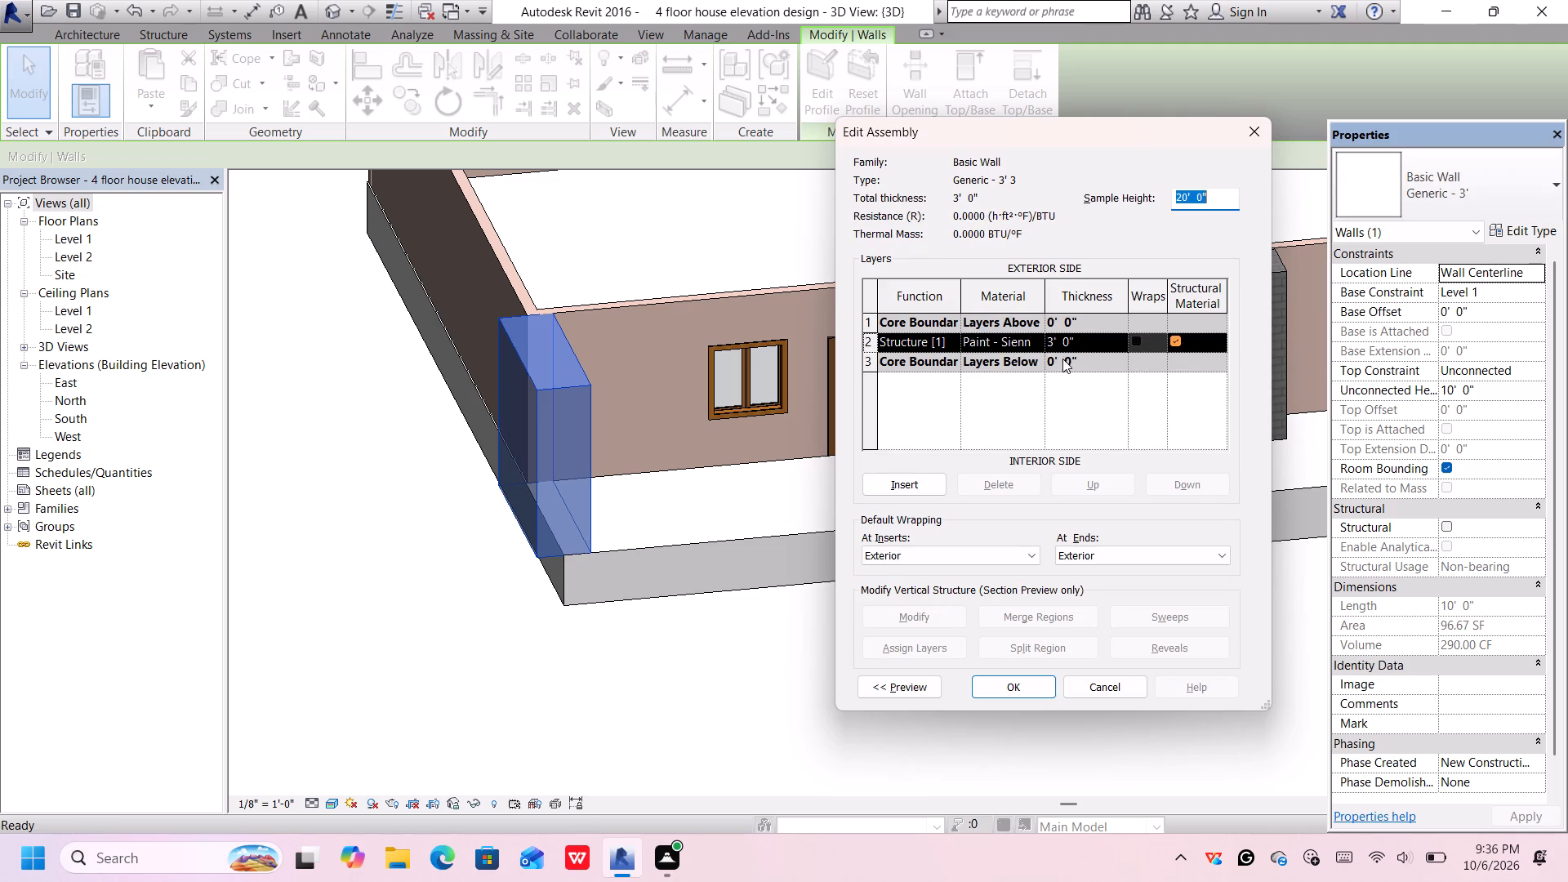
pyautogui.click(1036, 343)
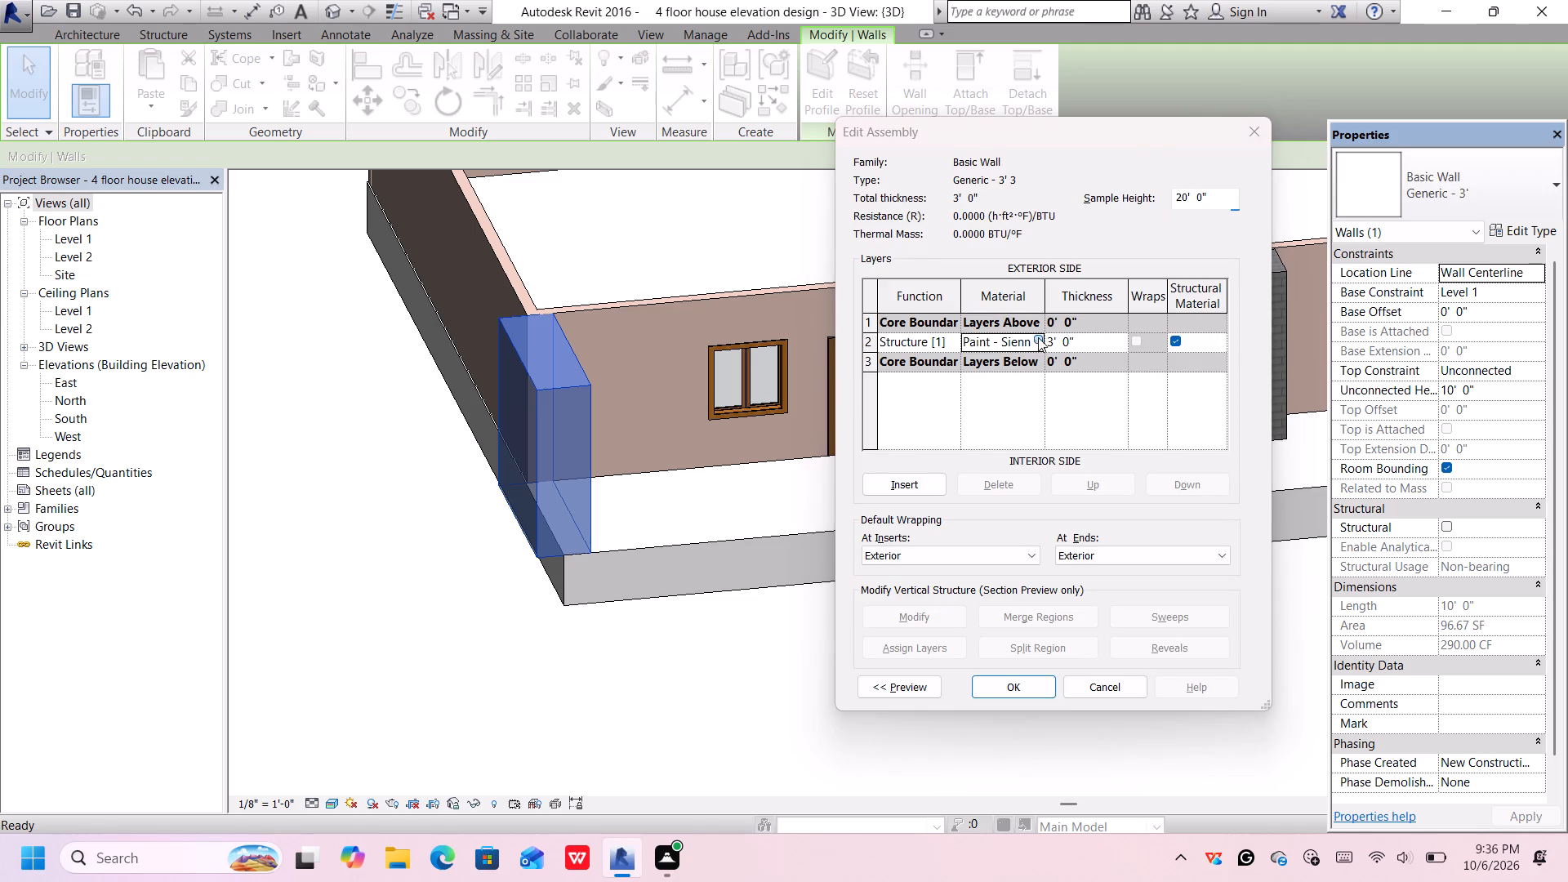
pyautogui.click(1038, 337)
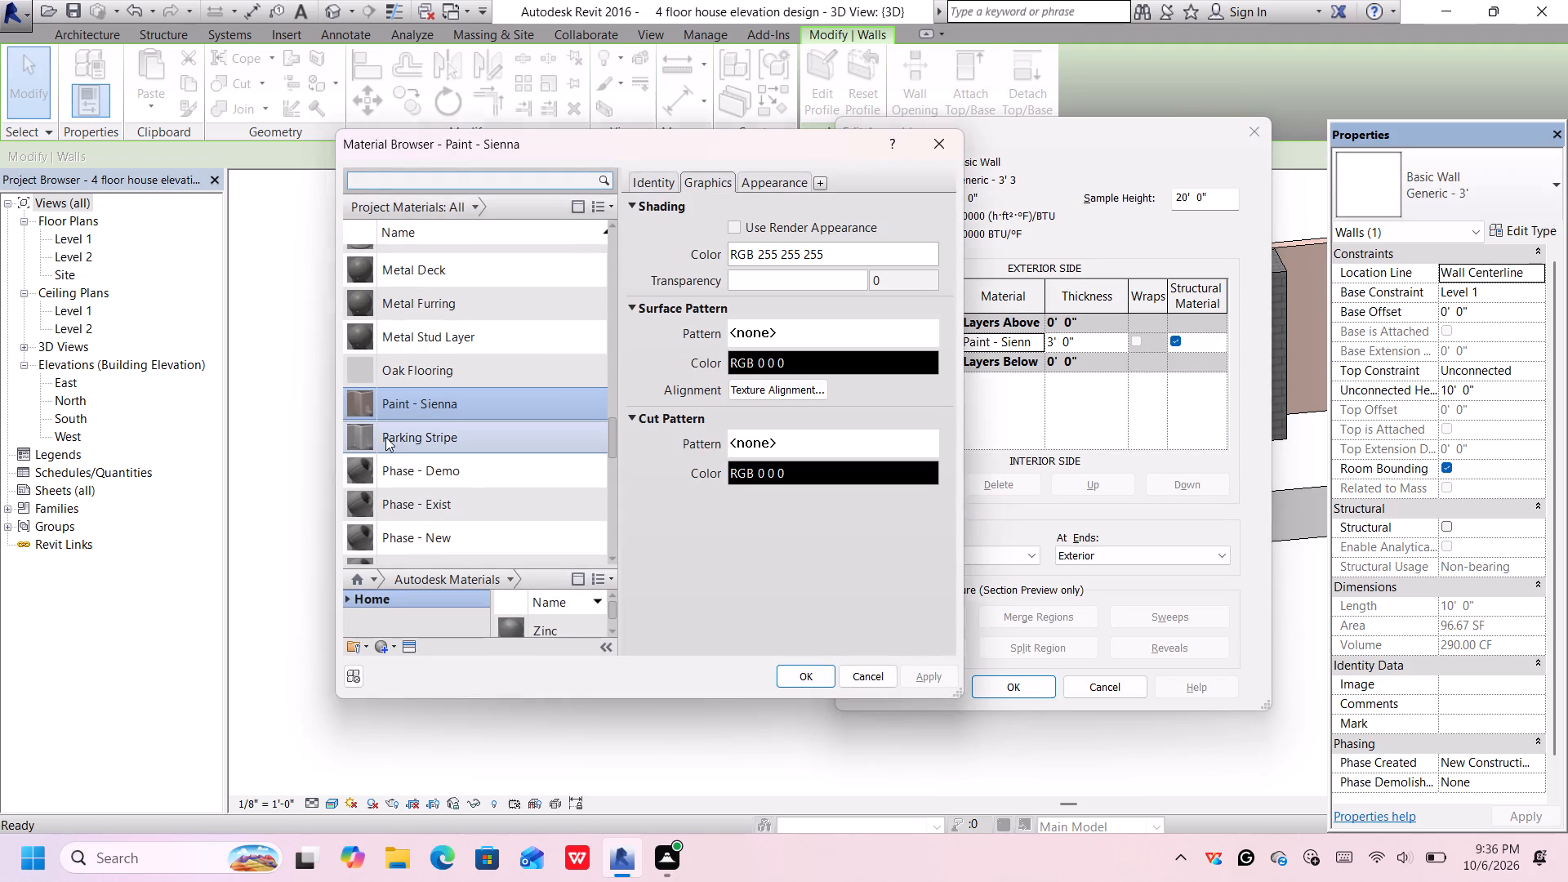
pyautogui.click(385, 437)
pyautogui.click(434, 361)
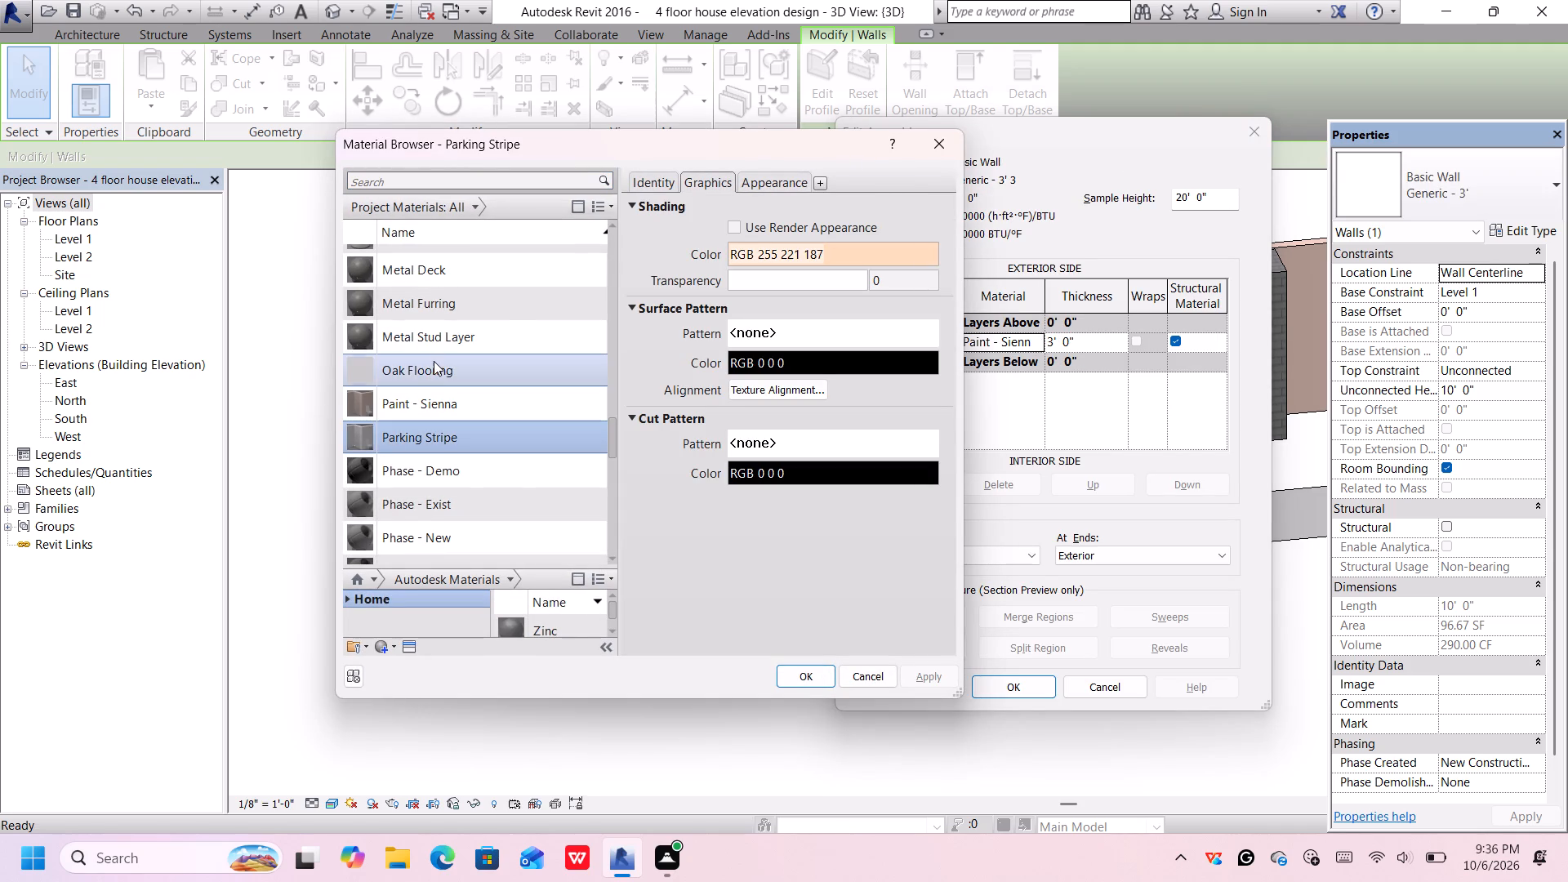
pyautogui.click(441, 345)
pyautogui.click(451, 332)
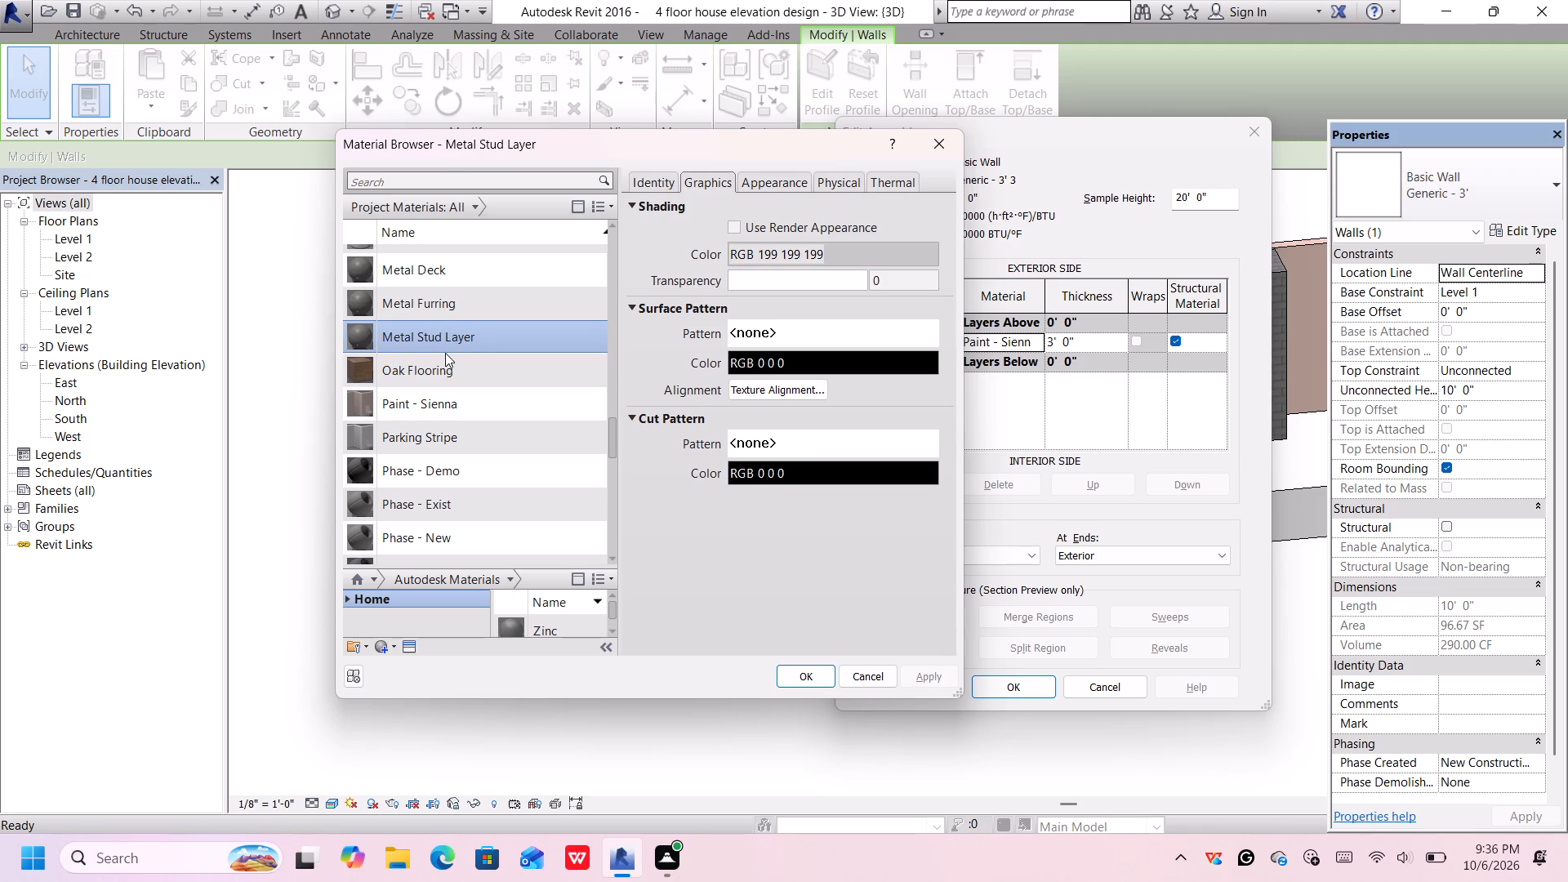
pyautogui.click(451, 344)
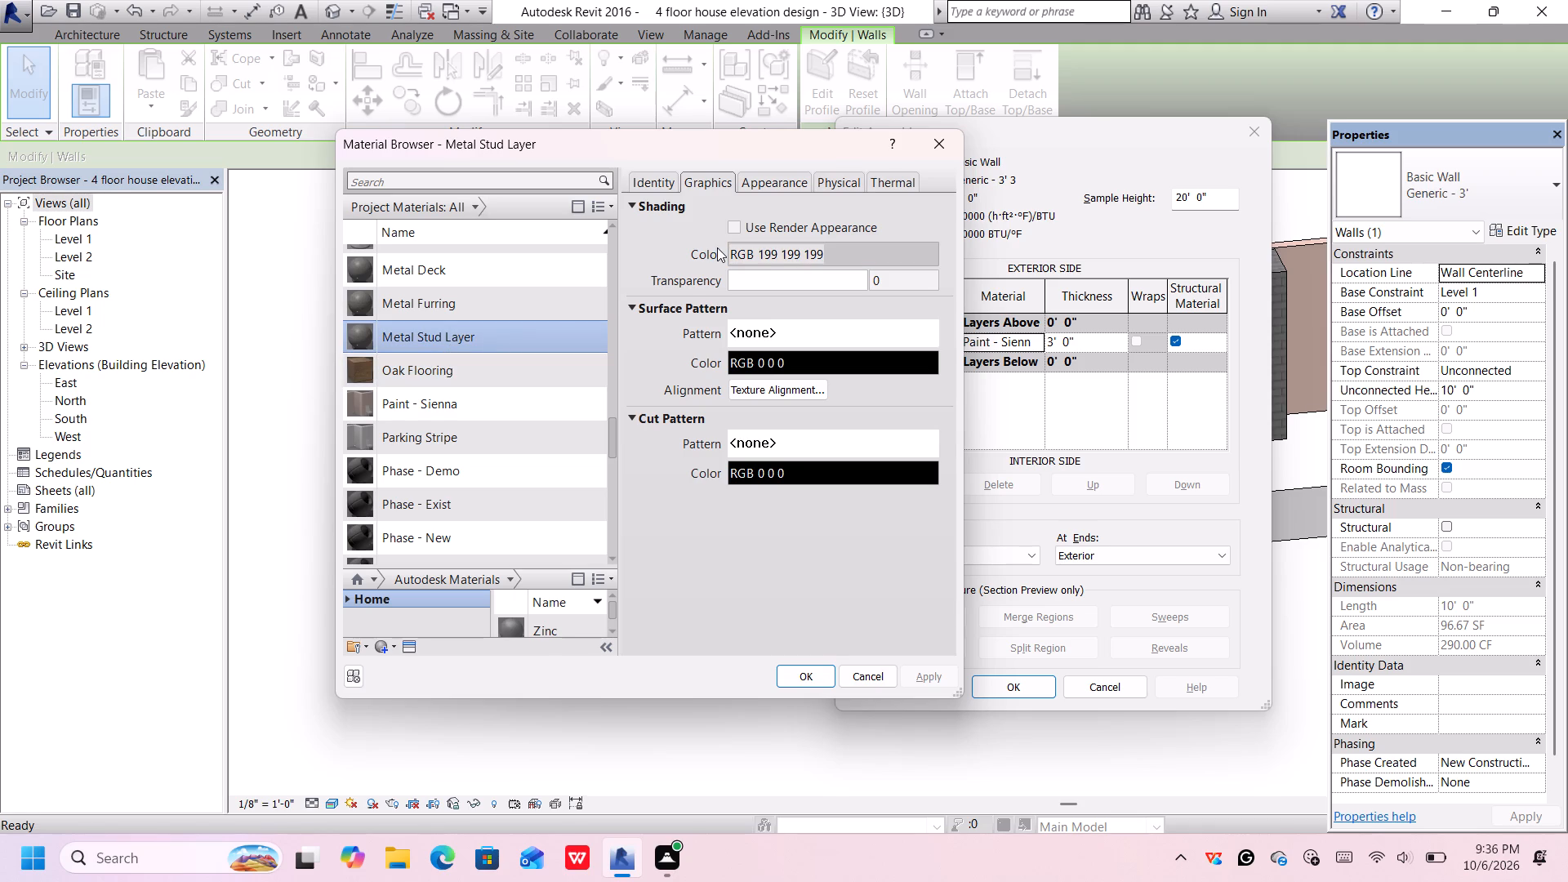
pyautogui.click(791, 181)
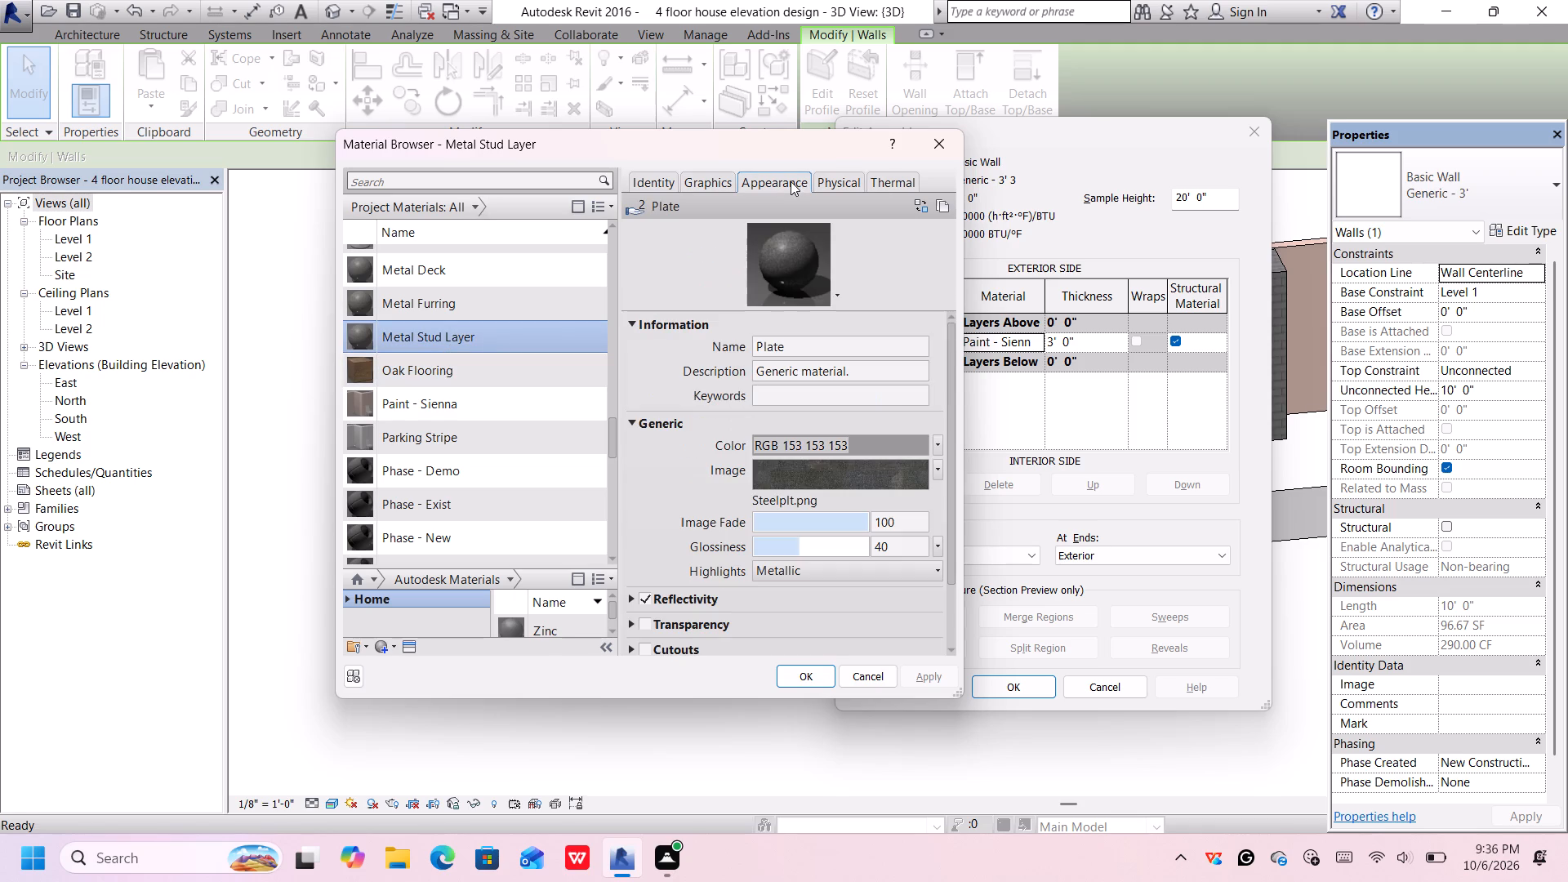
pyautogui.scroll(5, 474, 405)
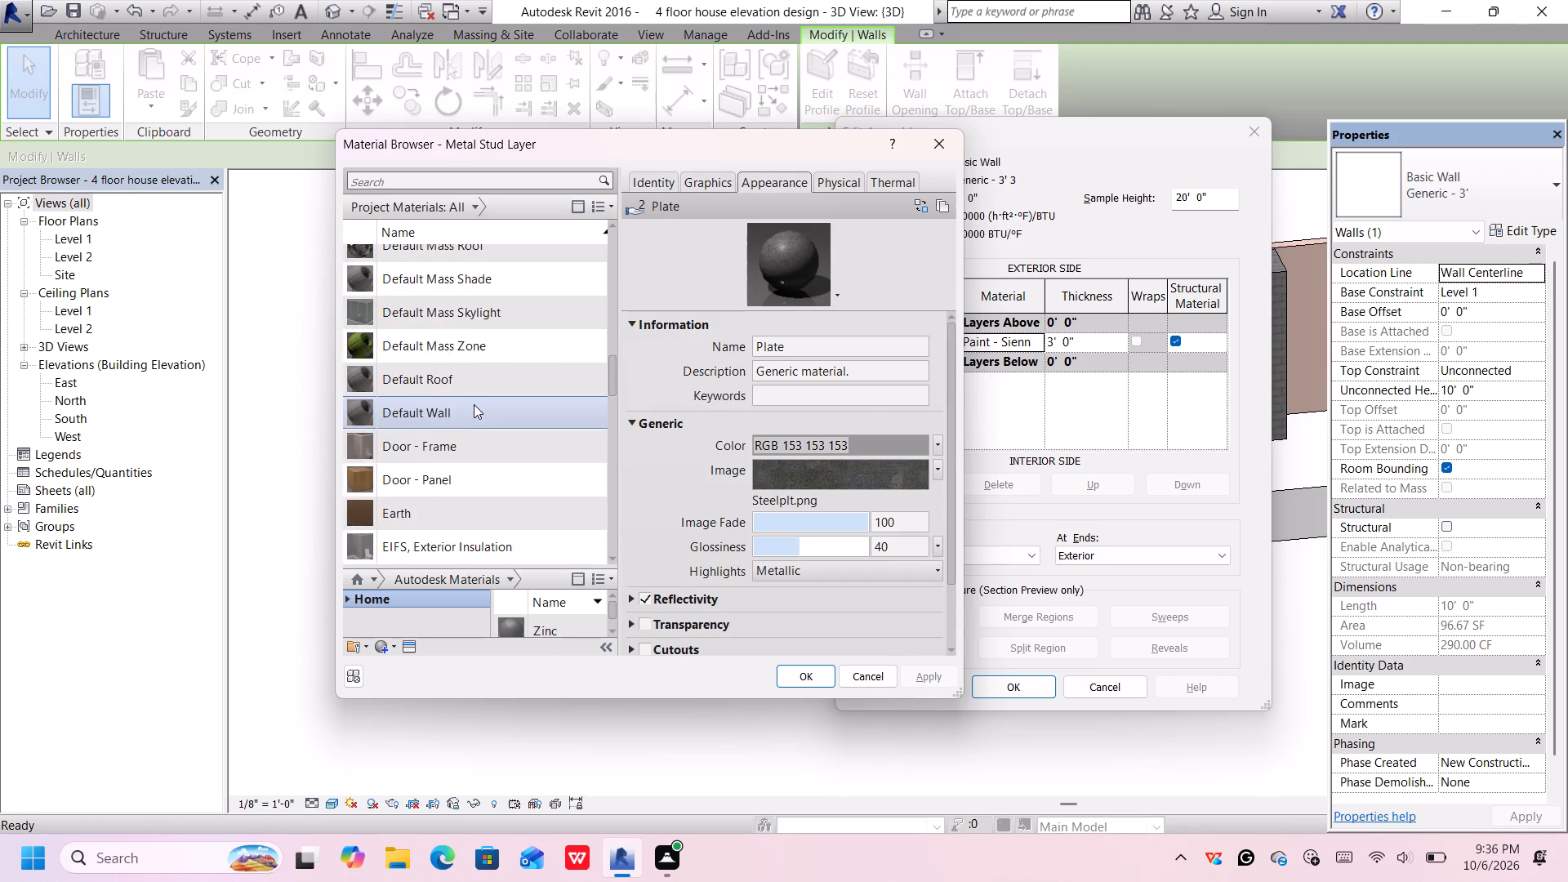
pyautogui.scroll(4, 474, 404)
pyautogui.click(466, 354)
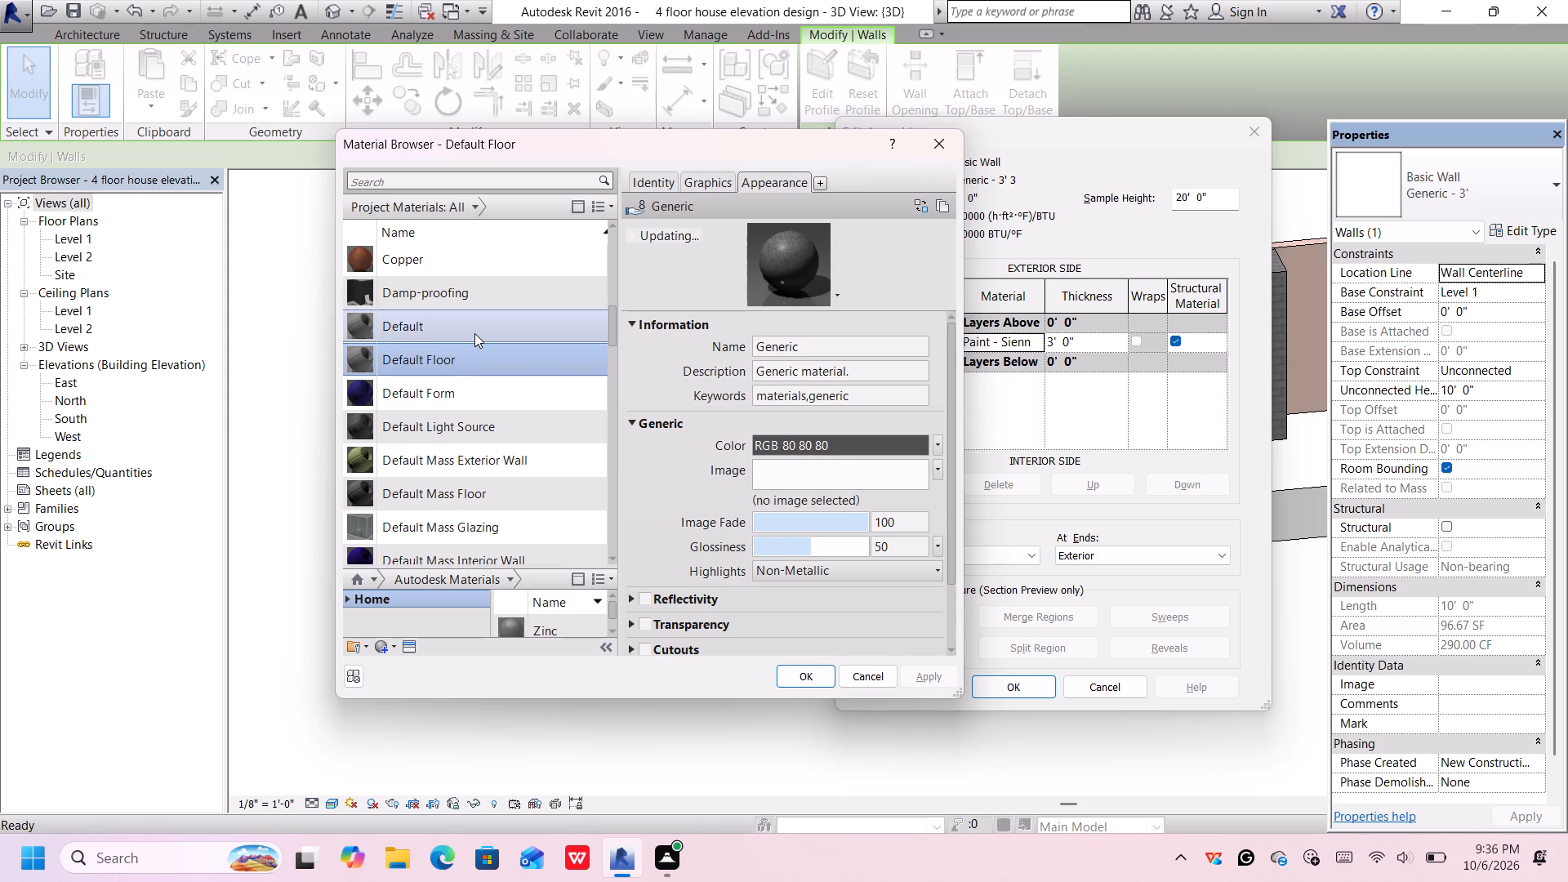
pyautogui.click(476, 333)
pyautogui.middleClick(485, 323)
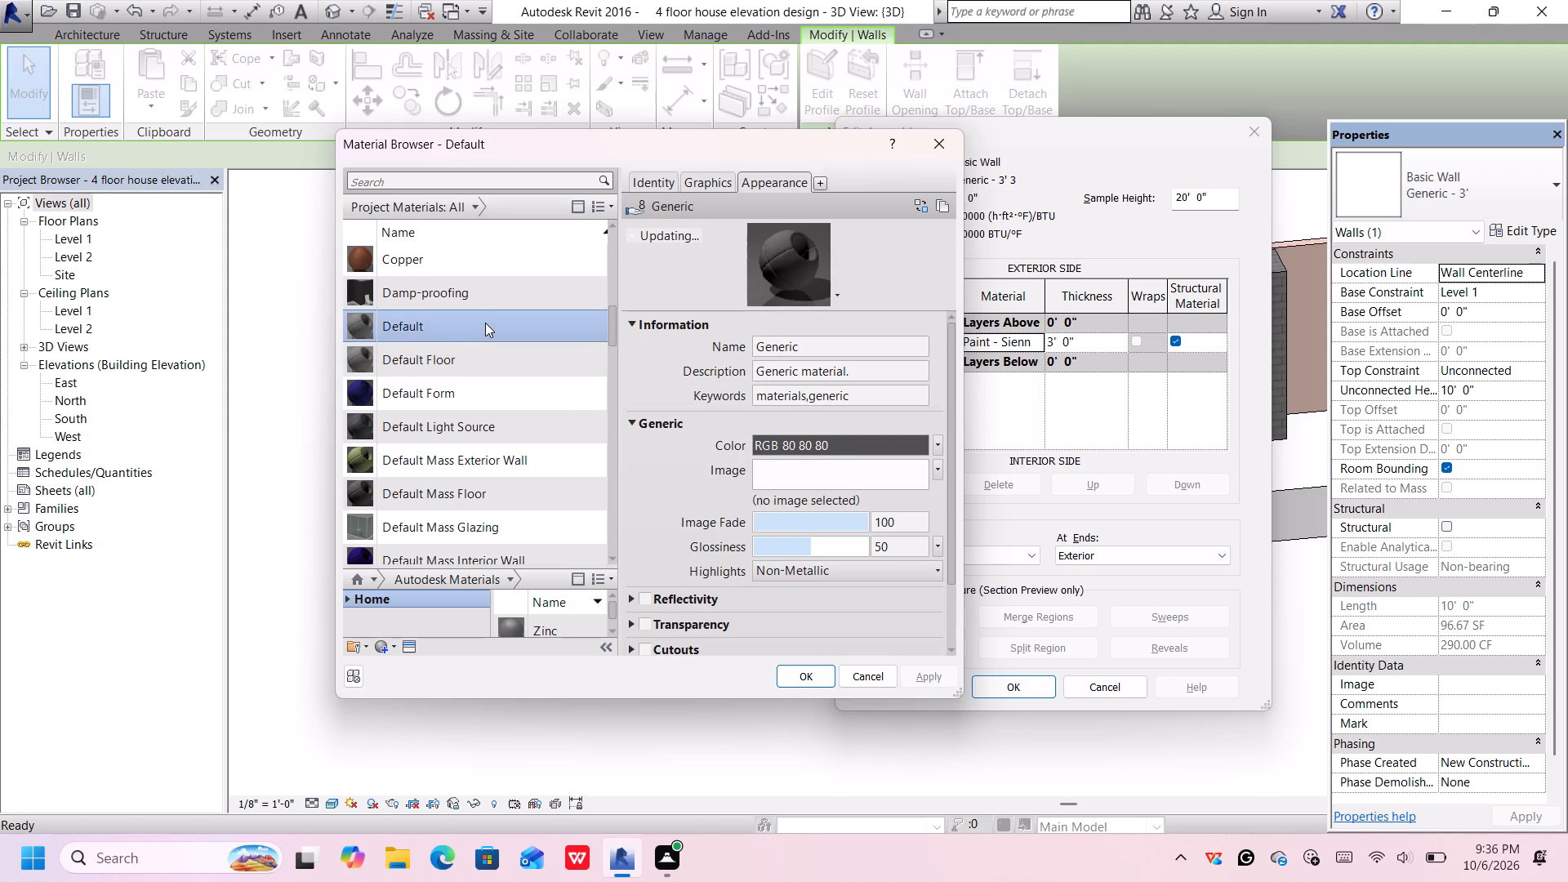
pyautogui.scroll(6, 486, 324)
pyautogui.scroll(-2, 486, 327)
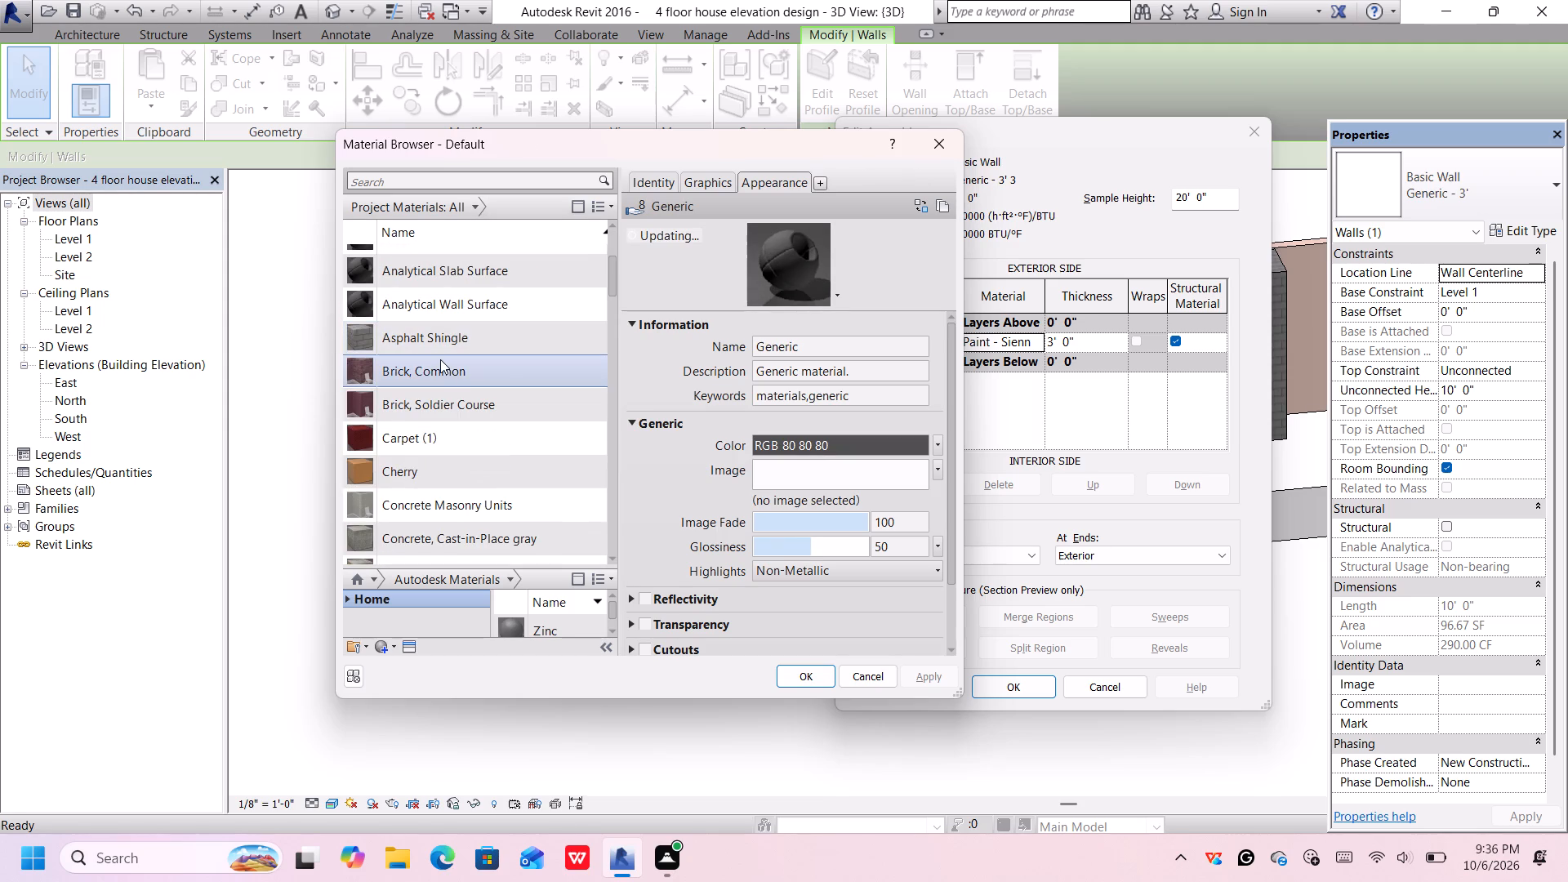
pyautogui.click(453, 503)
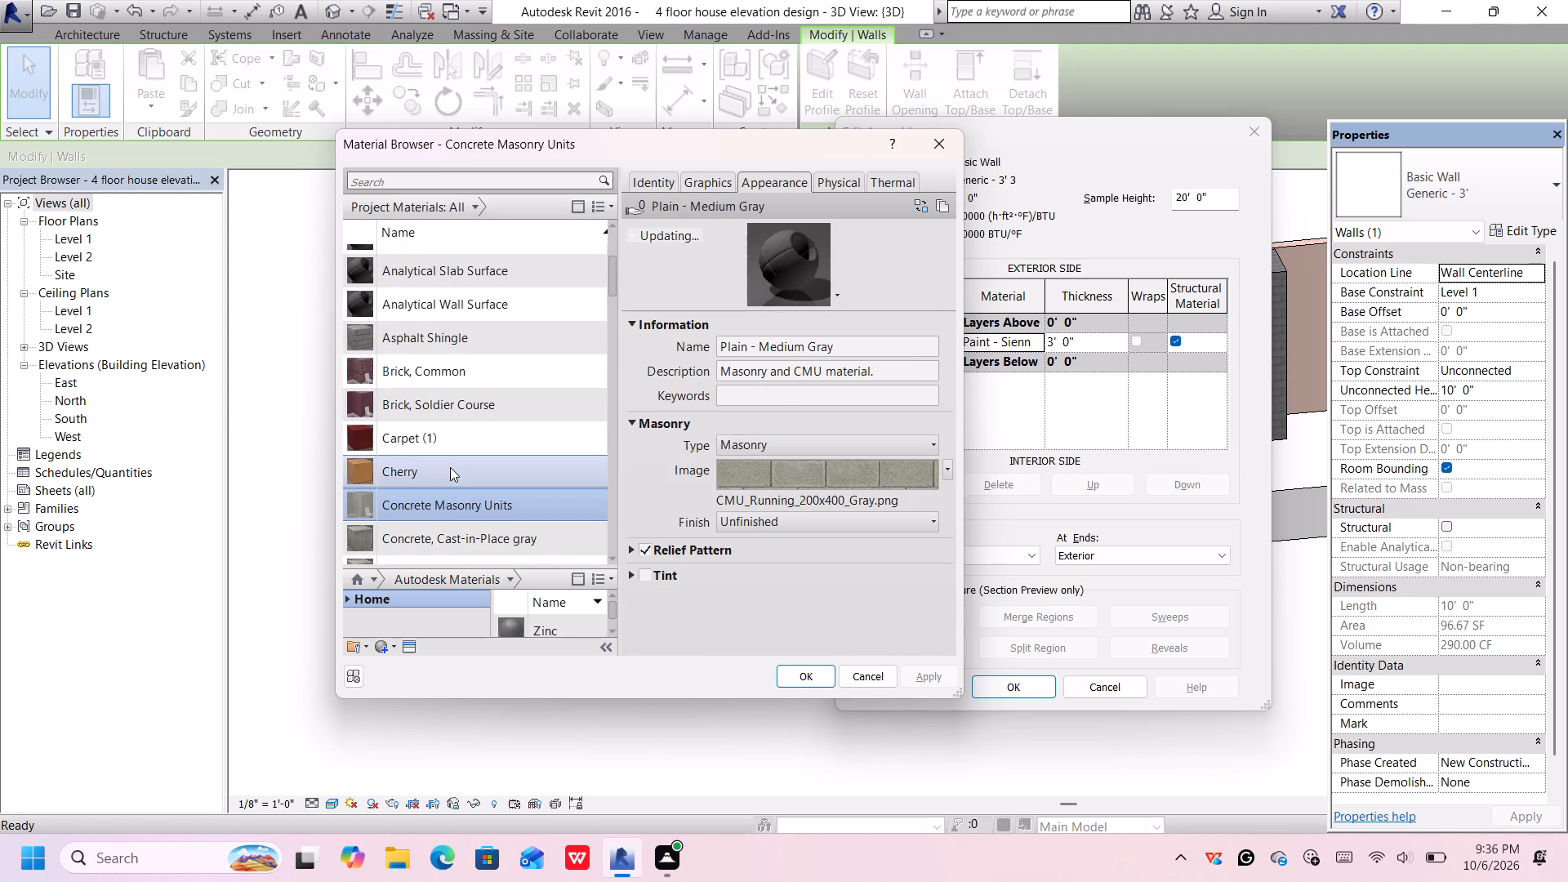
pyautogui.scroll(4, 472, 452)
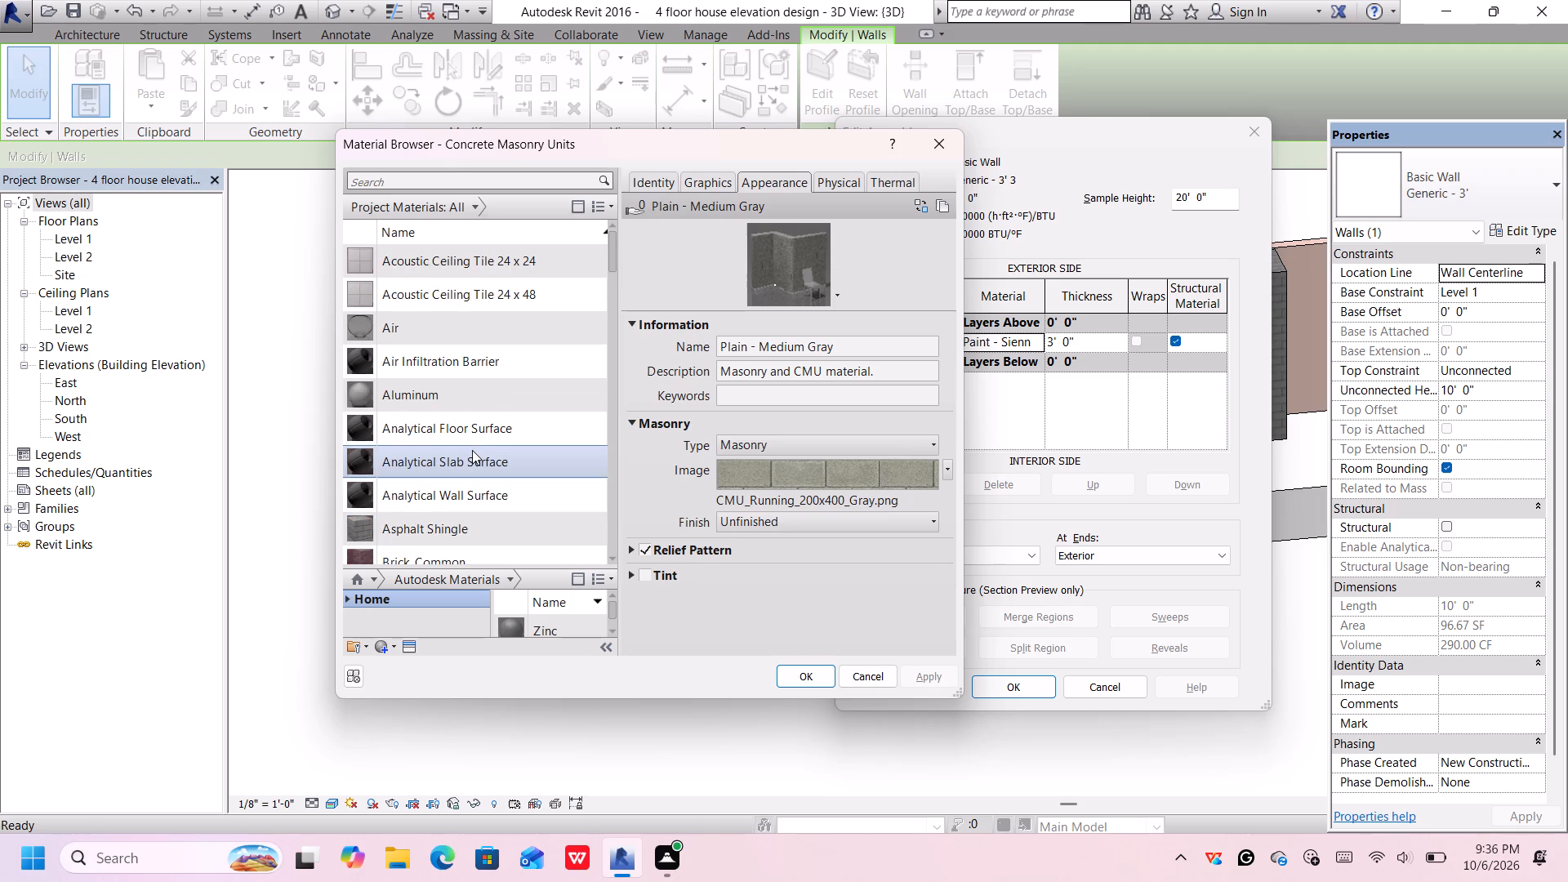
pyautogui.click(492, 296)
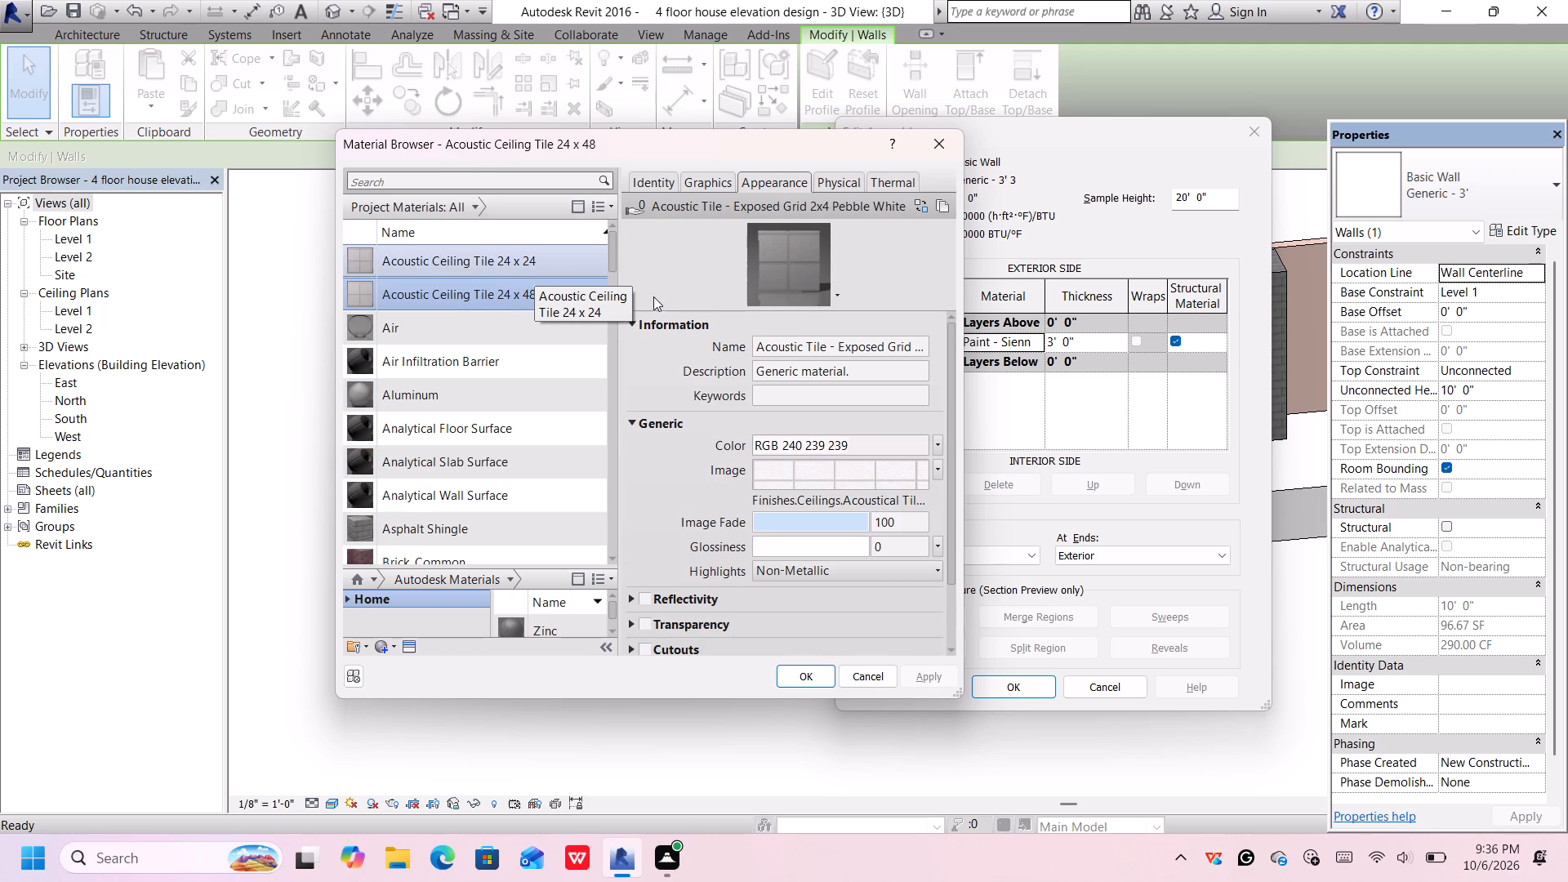
pyautogui.click(812, 674)
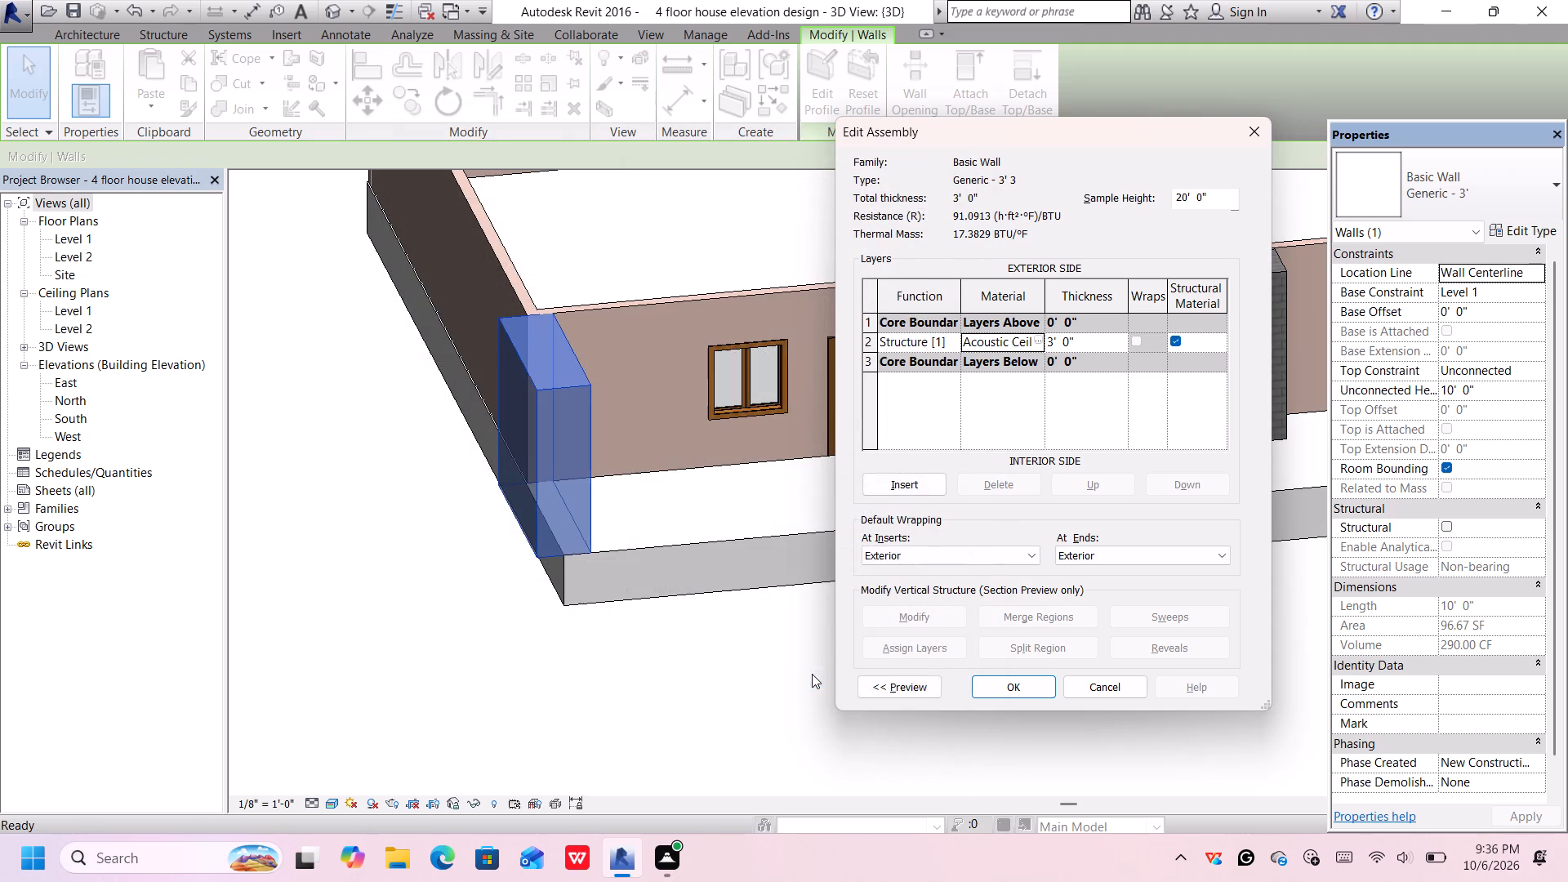
pyautogui.click(1009, 682)
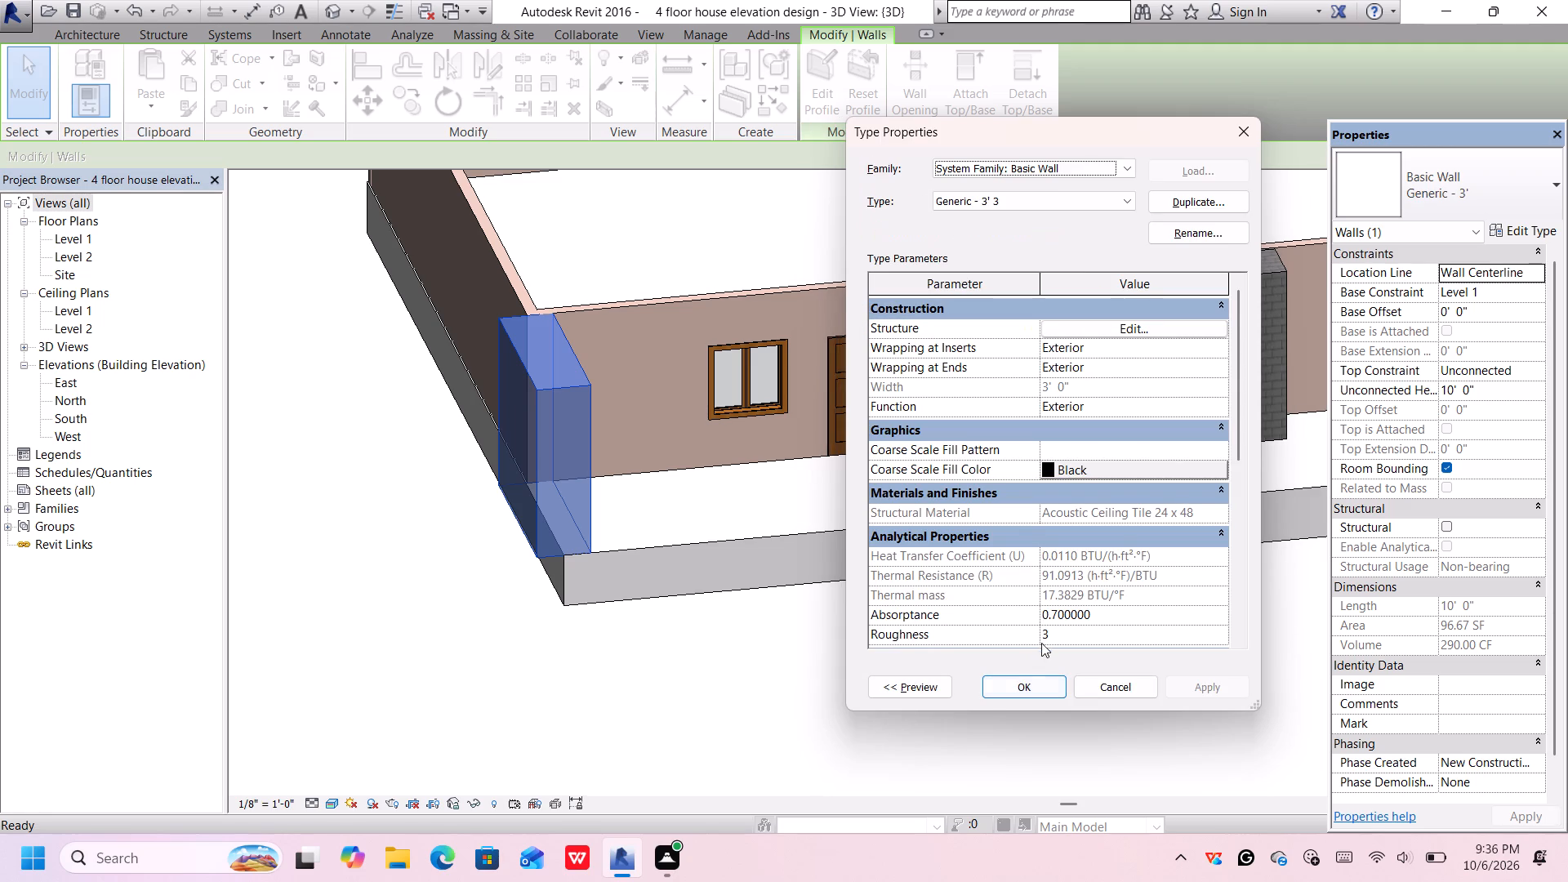
pyautogui.click(1021, 685)
pyautogui.click(795, 677)
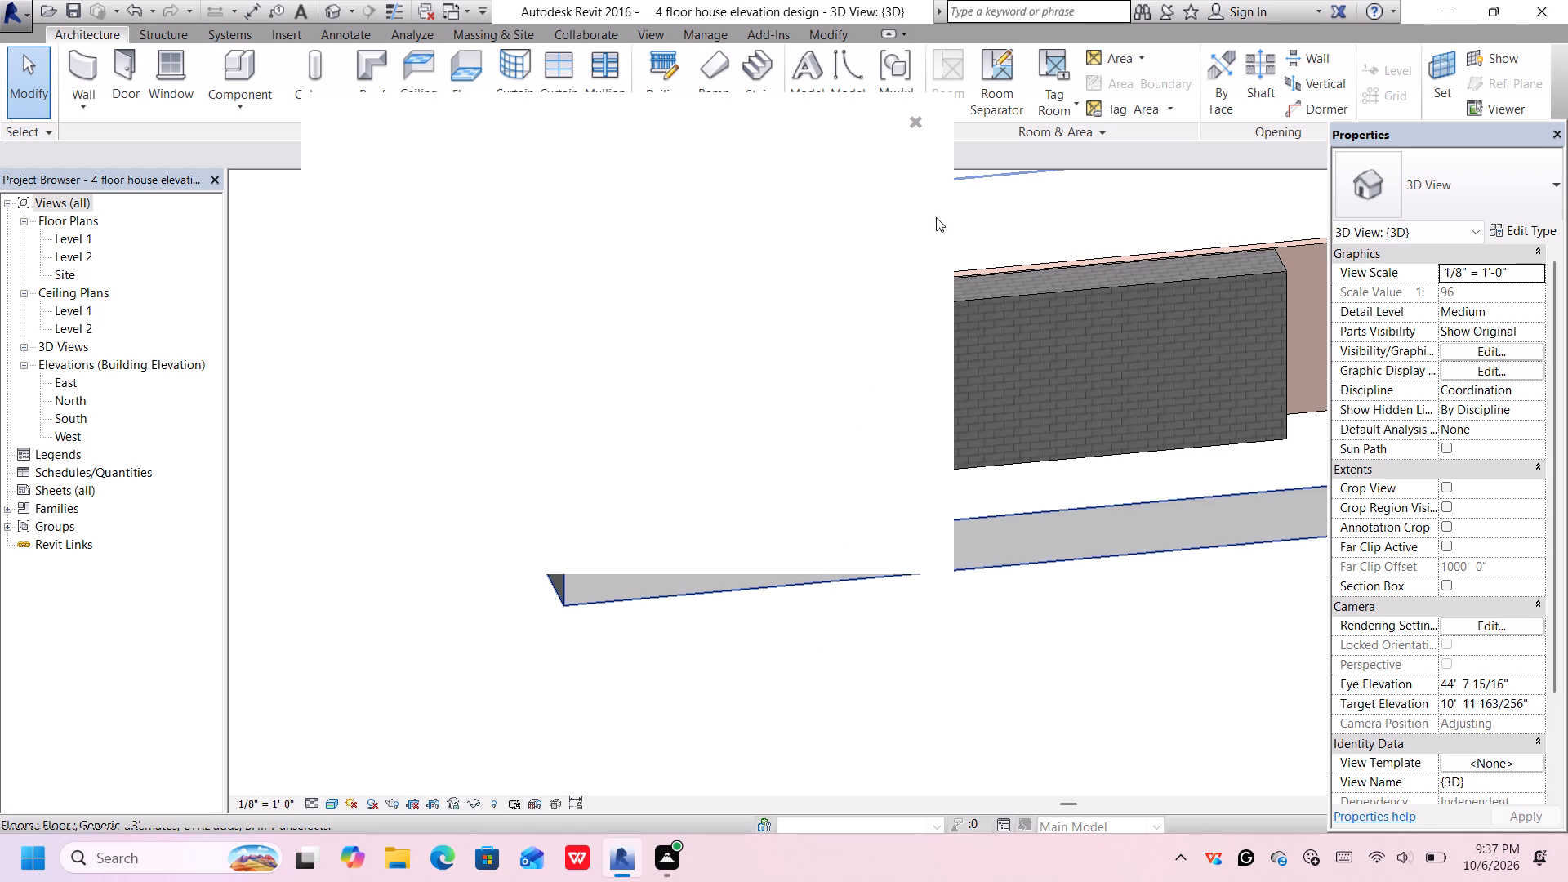
# Dismiss the notification card and nudge the tiled corner wall inward along the facade by about 1'.
pyautogui.click(914, 120)
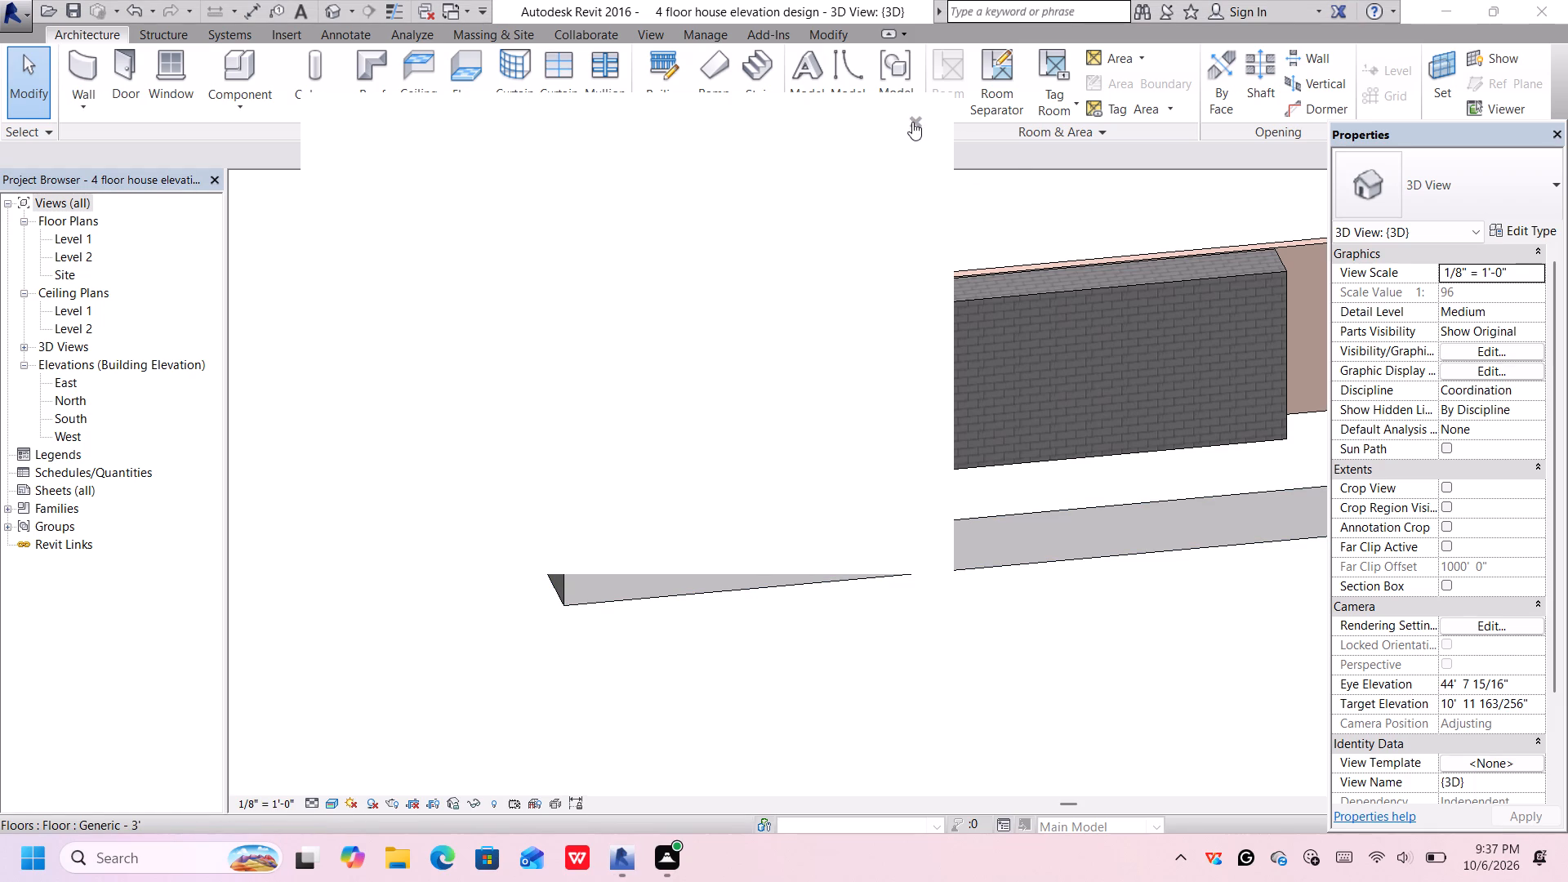
pyautogui.click(912, 122)
pyautogui.scroll(-2, 943, 350)
pyautogui.moveTo(941, 350); pyautogui.dragTo(845, 384, button='middle')
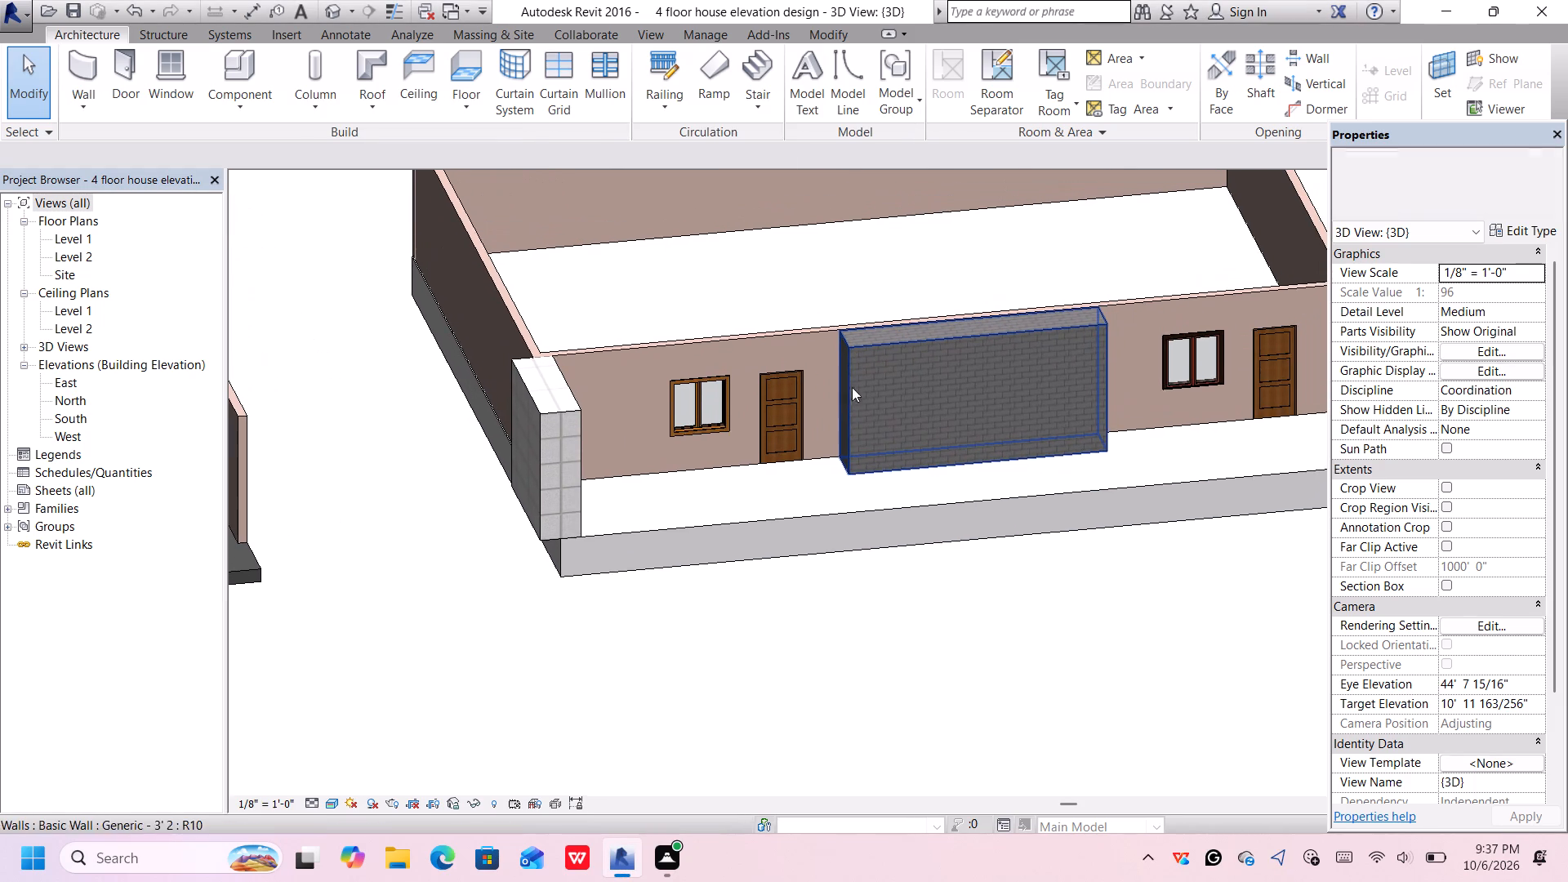
pyautogui.click(548, 498)
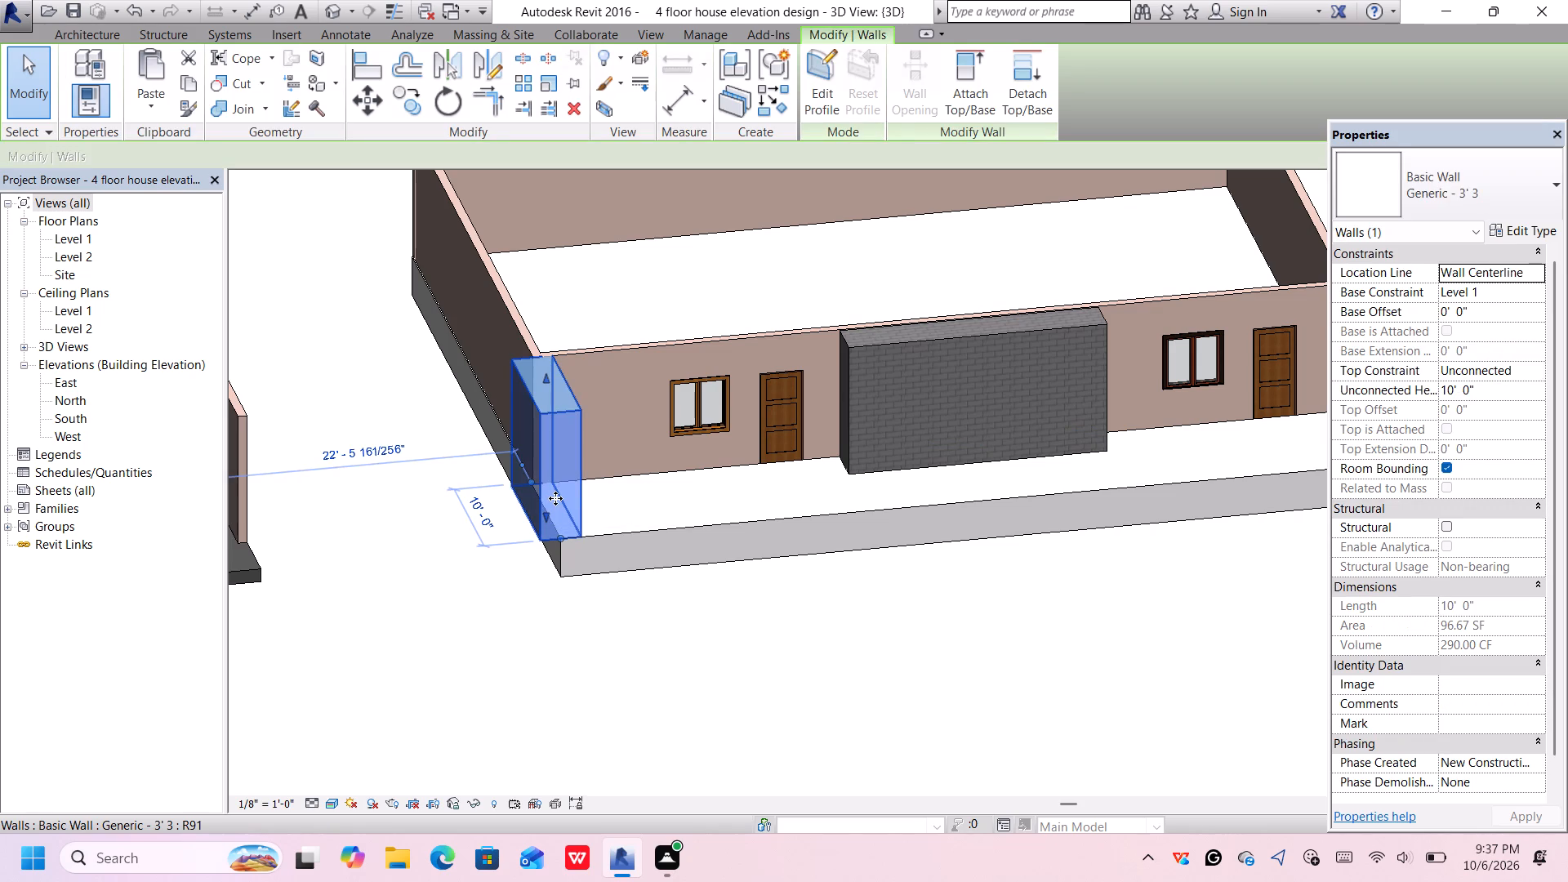
pyautogui.press('Right')
pyautogui.press('Right')
pyautogui.press('Right')
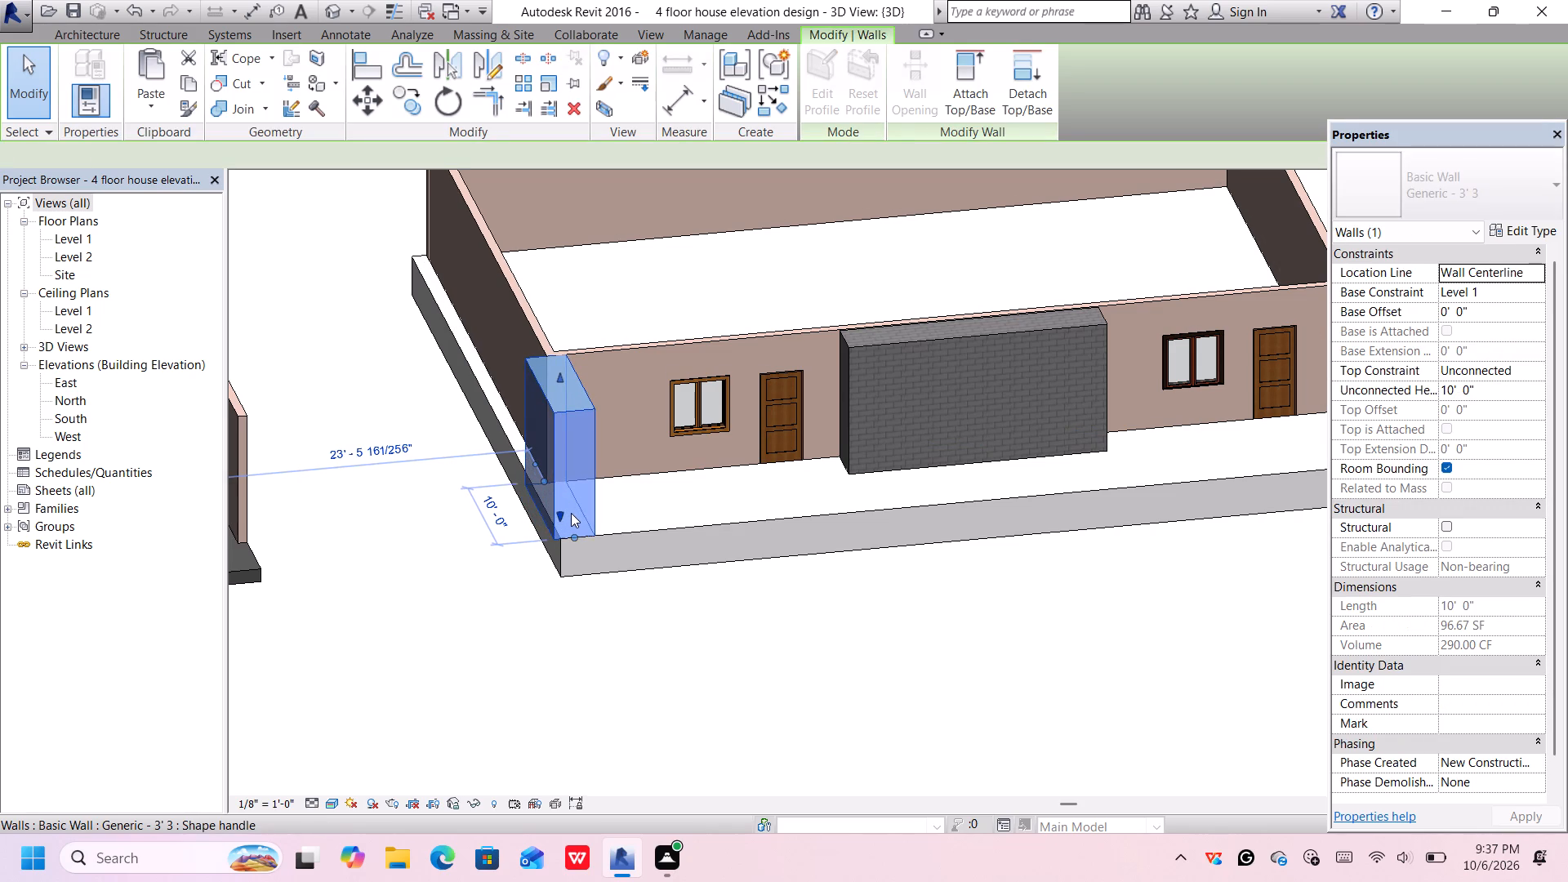
# Nudge the tiled corner wall about 4" further inward along the facade and deselect it.
pyautogui.press('Right')
pyautogui.press('Right')
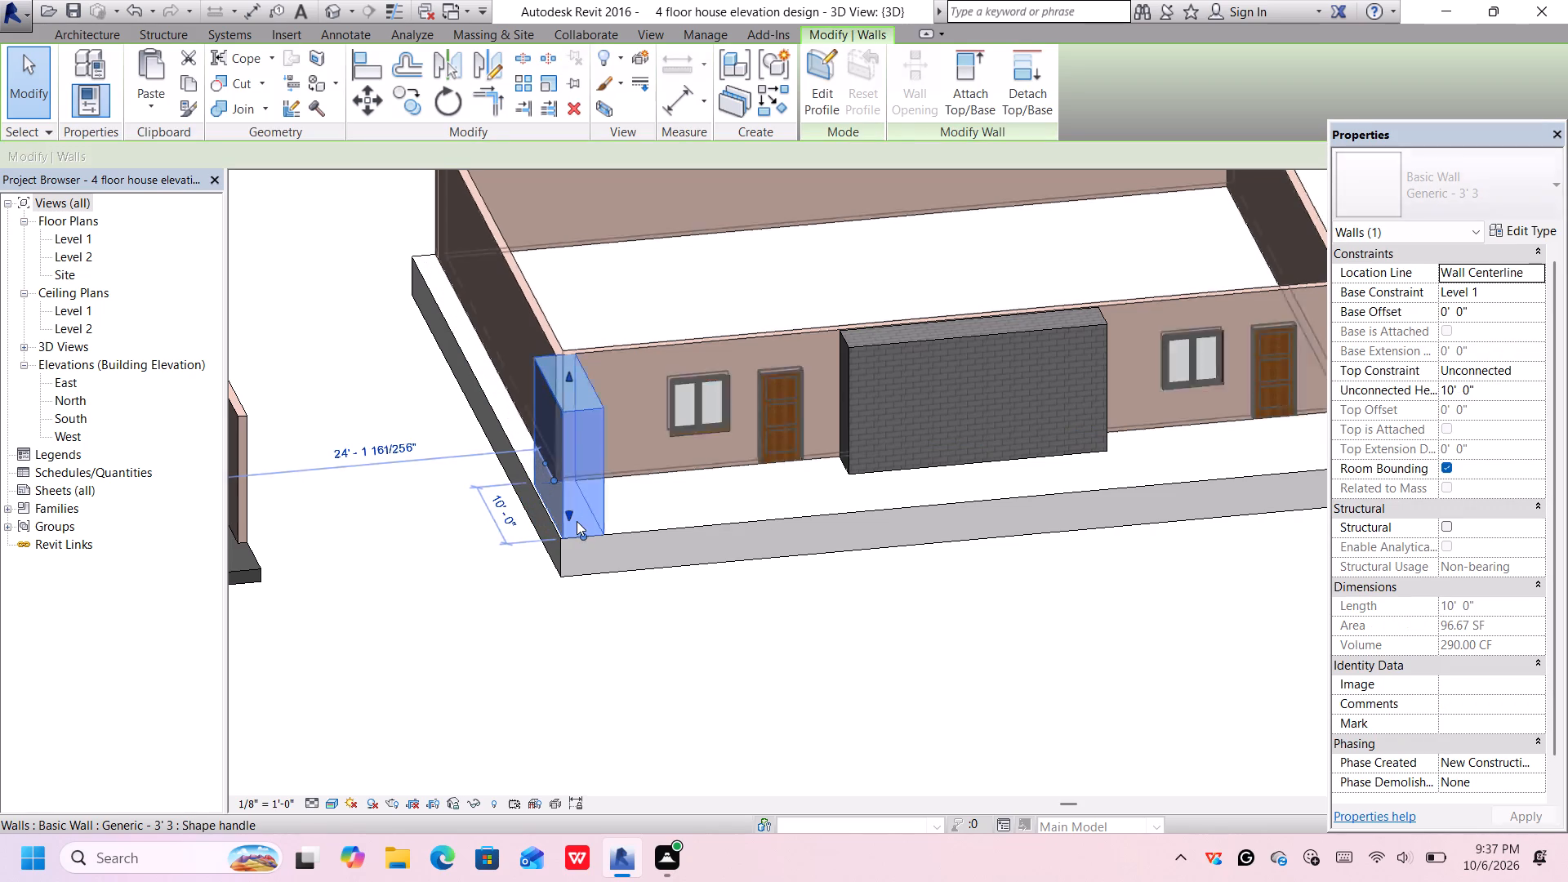
pyautogui.press('Left')
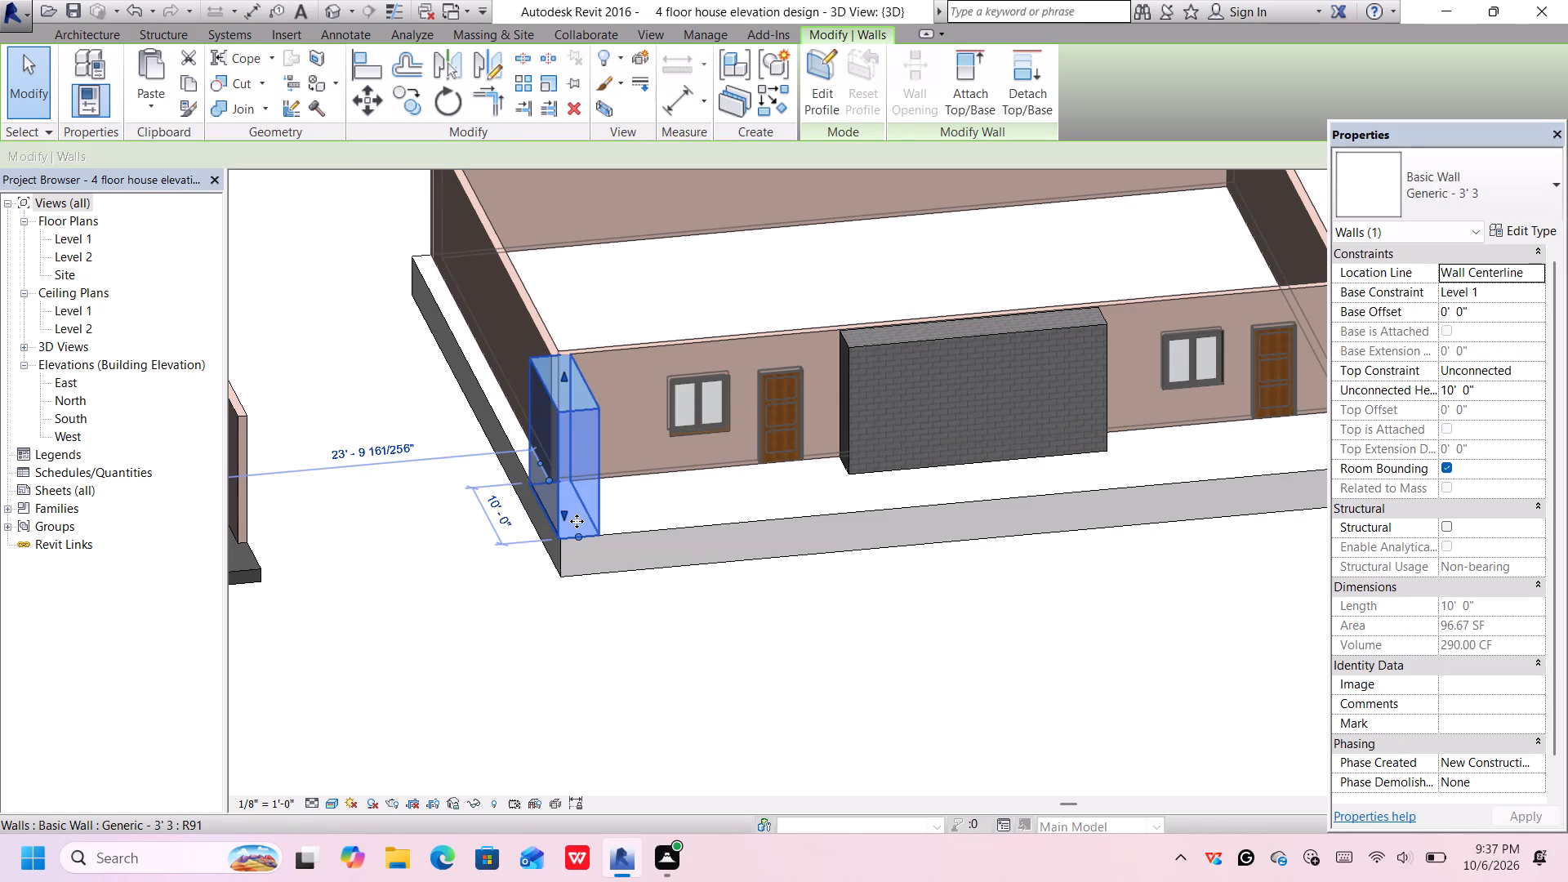
pyautogui.click(654, 733)
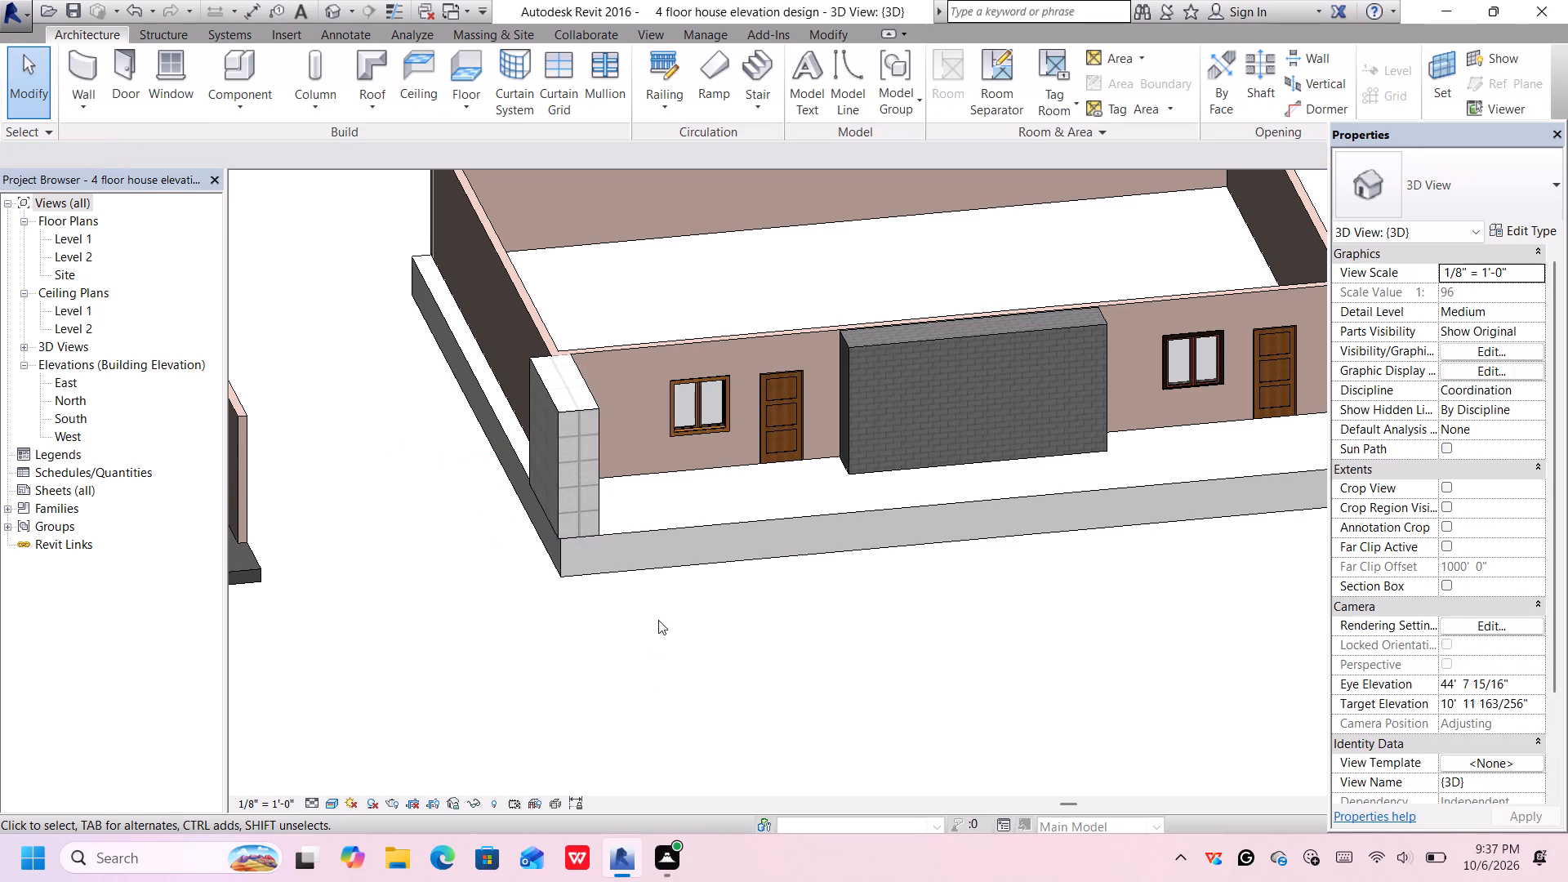
# Start the Railing command and save the project when reminded.
pyautogui.moveTo(817, 607); pyautogui.dragTo(667, 572, button='middle')
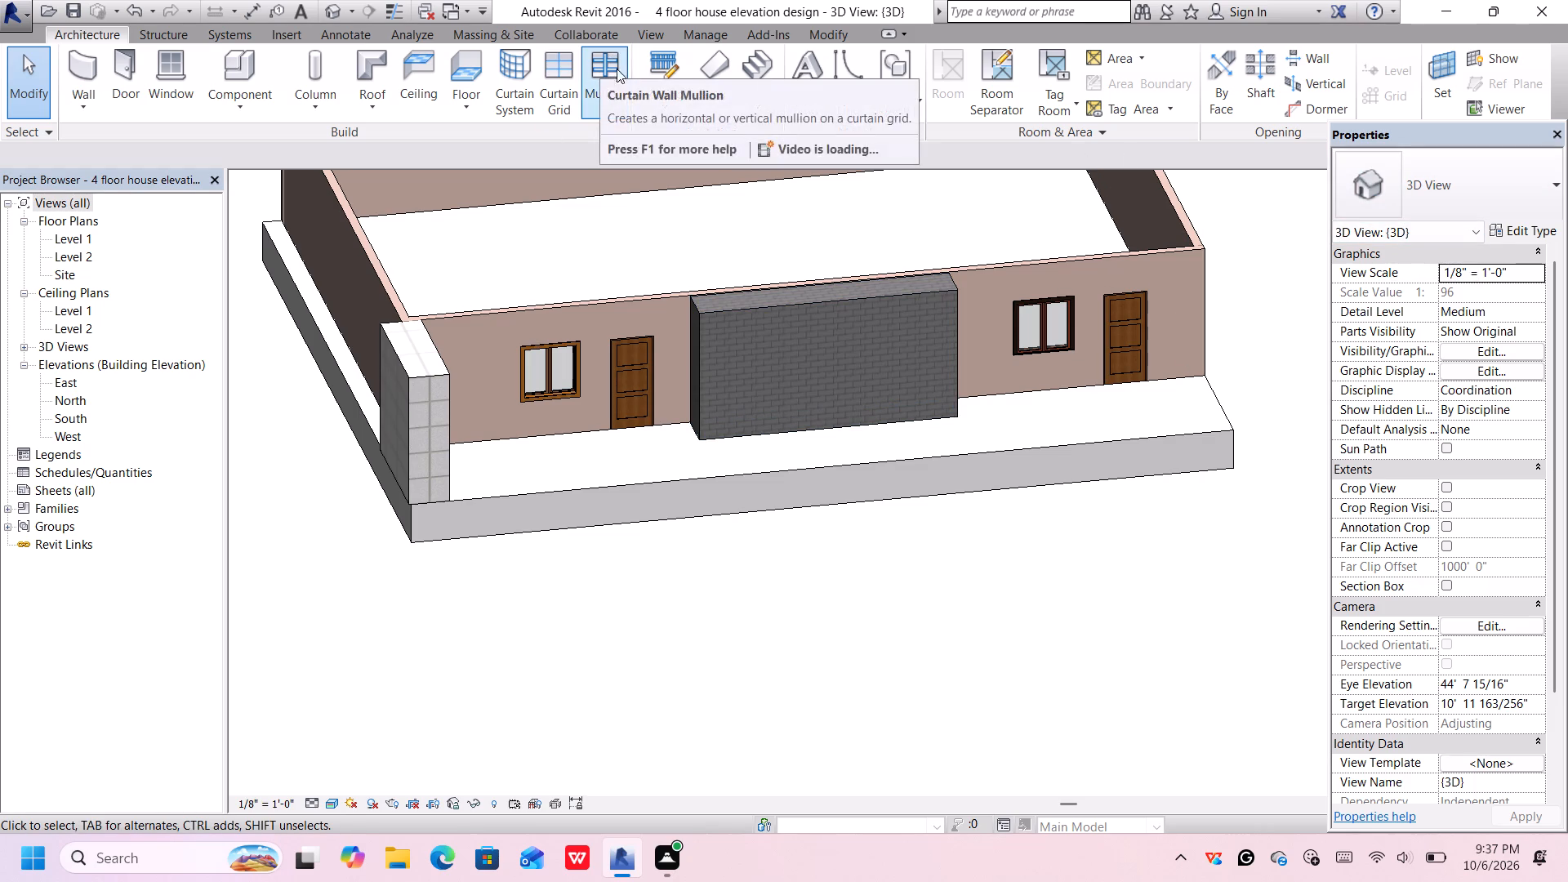
pyautogui.click(655, 65)
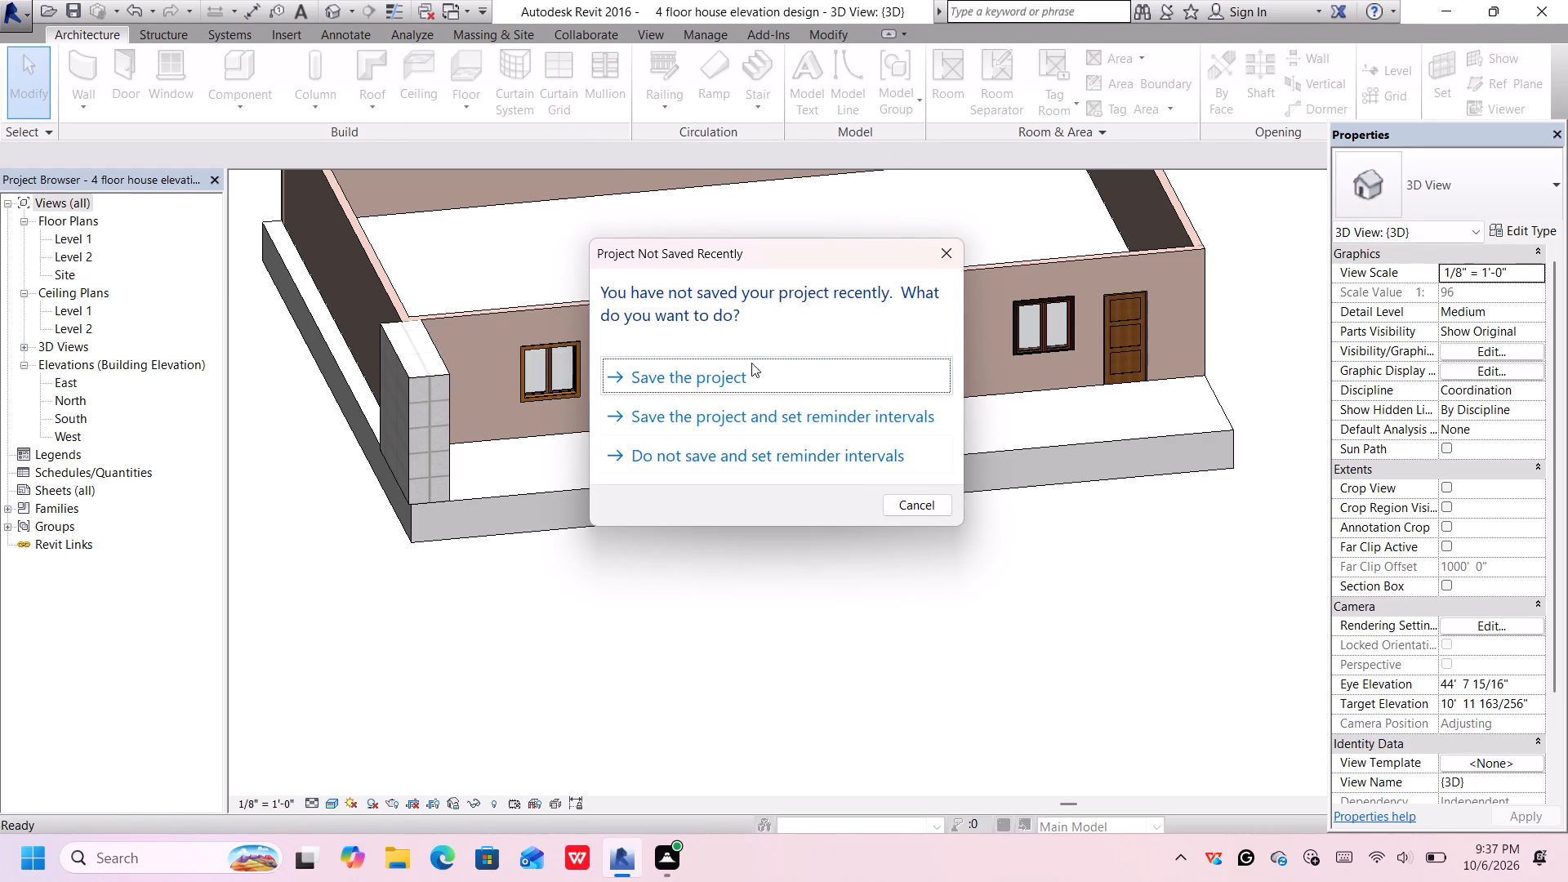
pyautogui.click(751, 373)
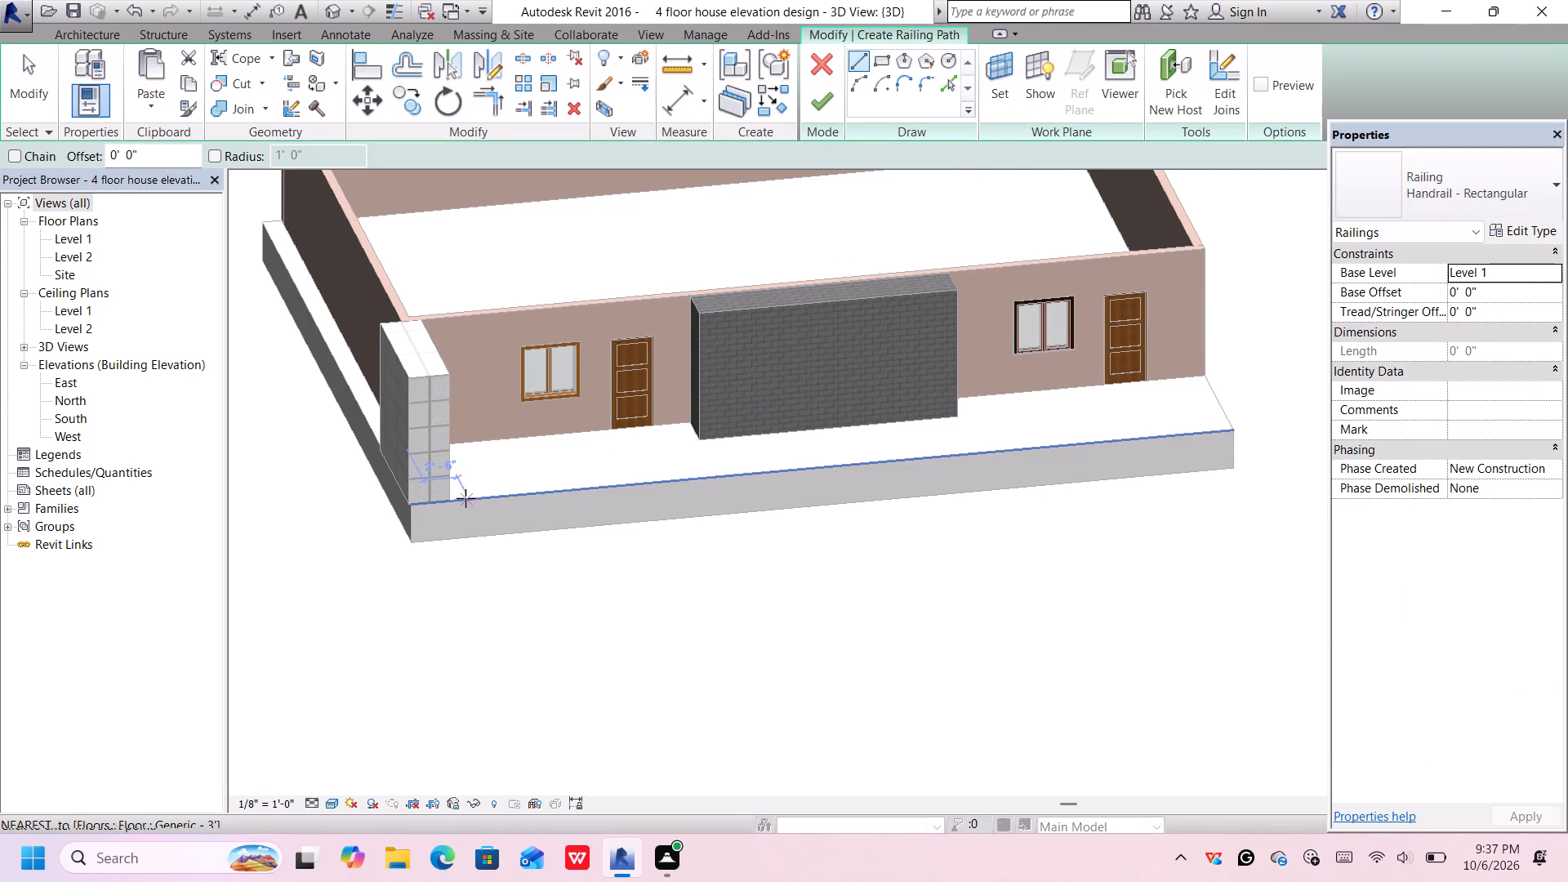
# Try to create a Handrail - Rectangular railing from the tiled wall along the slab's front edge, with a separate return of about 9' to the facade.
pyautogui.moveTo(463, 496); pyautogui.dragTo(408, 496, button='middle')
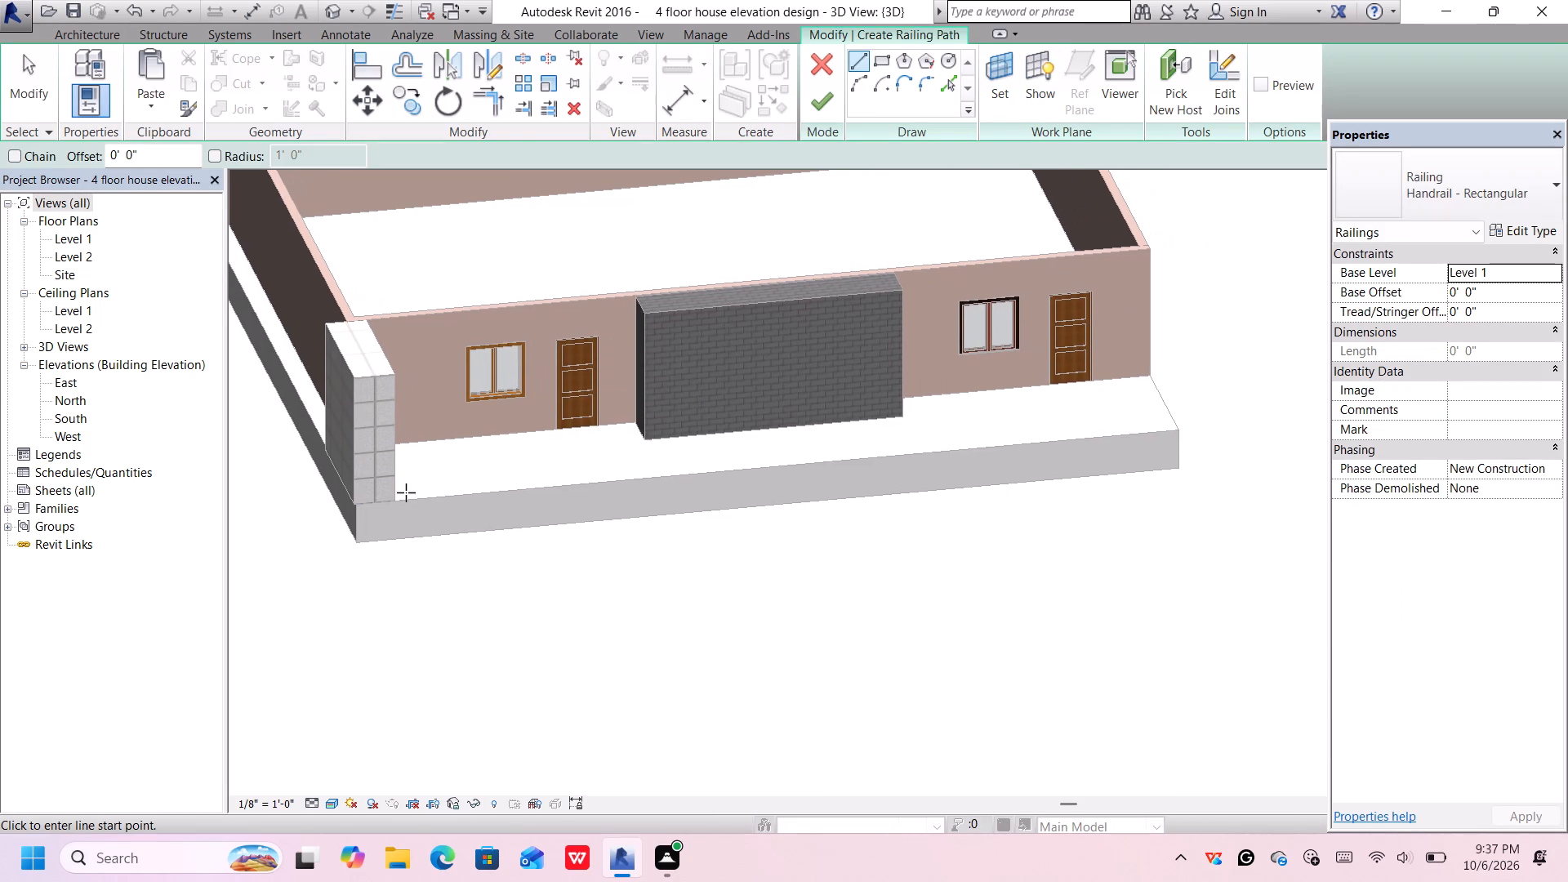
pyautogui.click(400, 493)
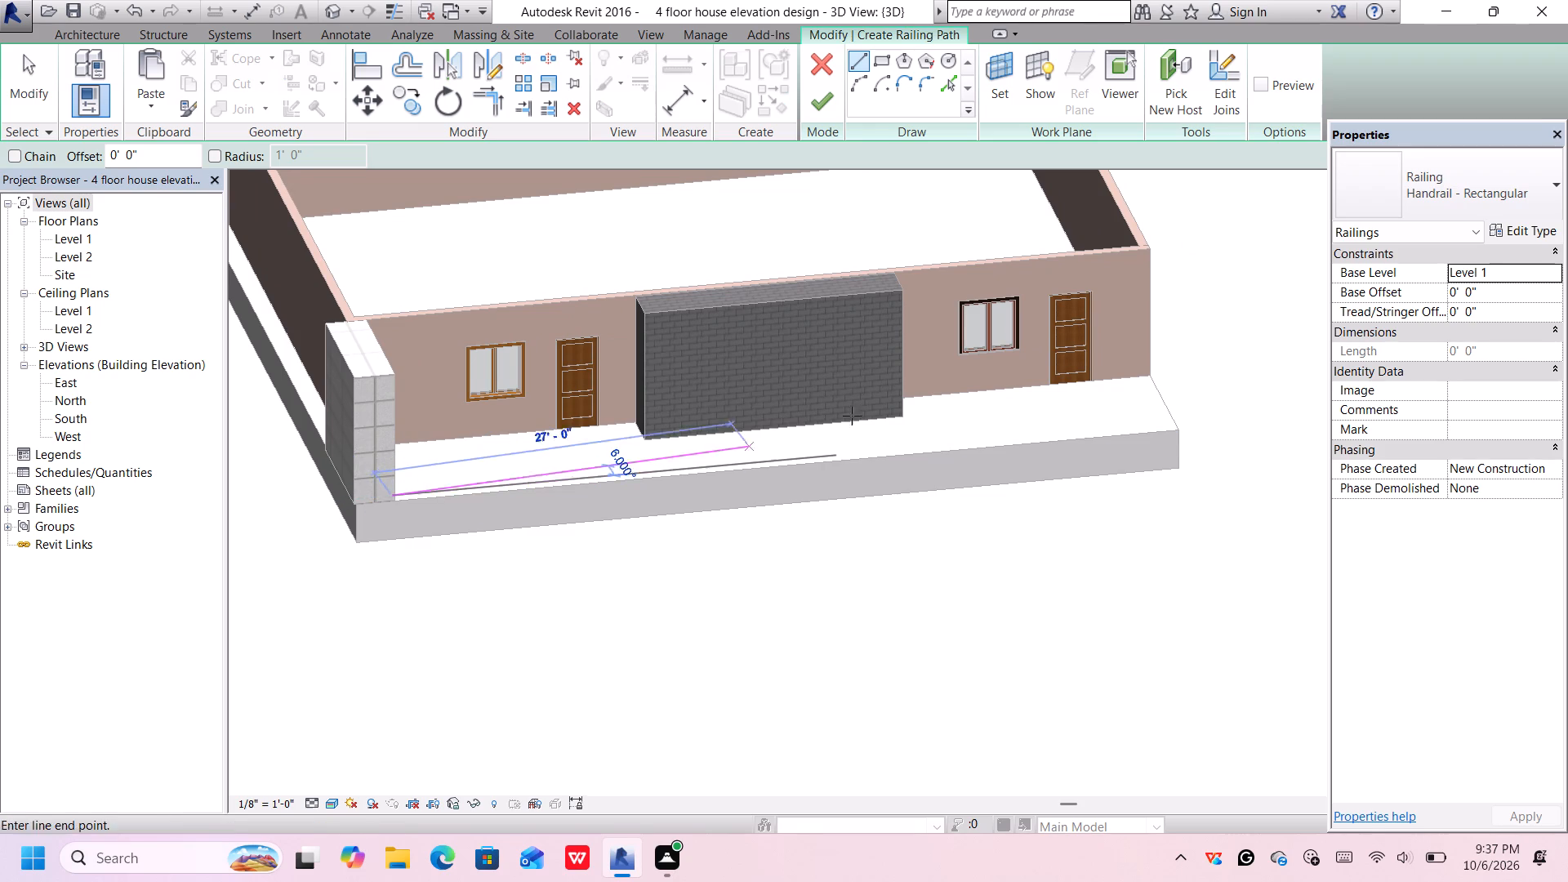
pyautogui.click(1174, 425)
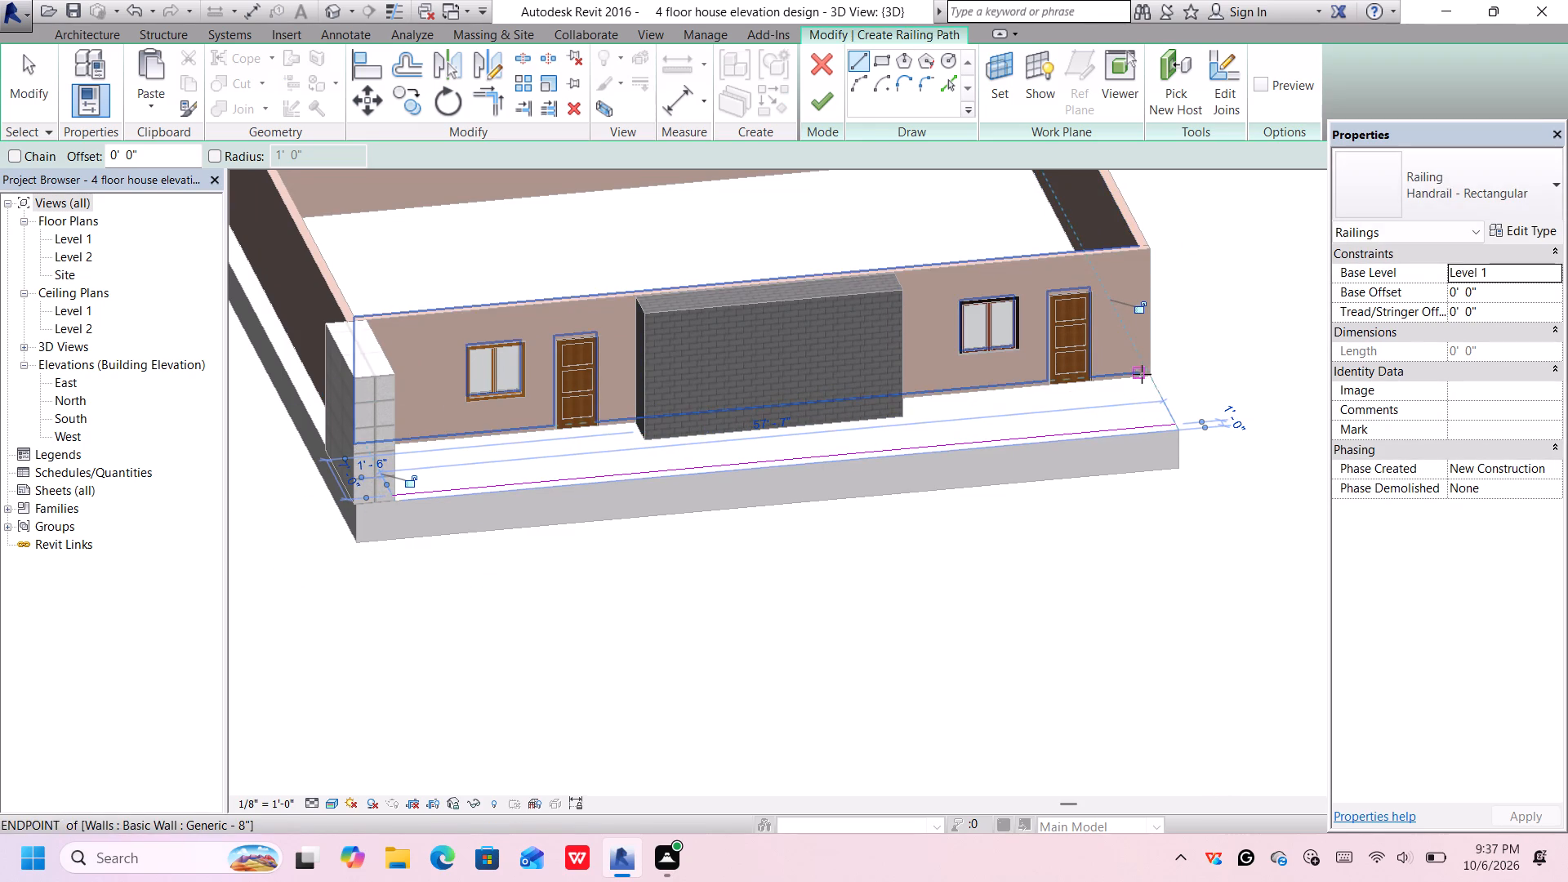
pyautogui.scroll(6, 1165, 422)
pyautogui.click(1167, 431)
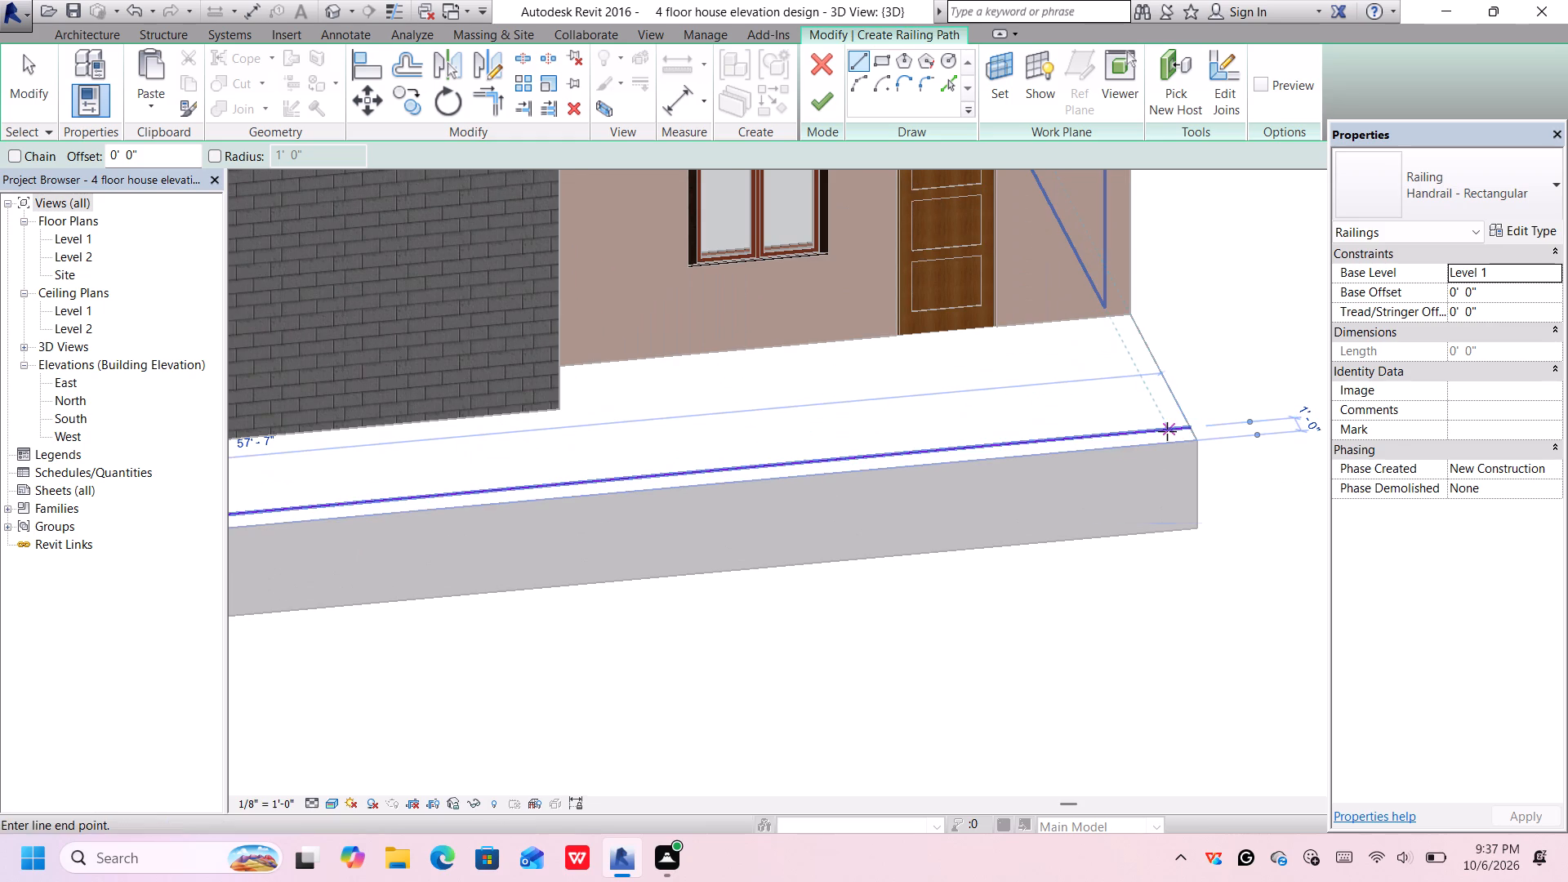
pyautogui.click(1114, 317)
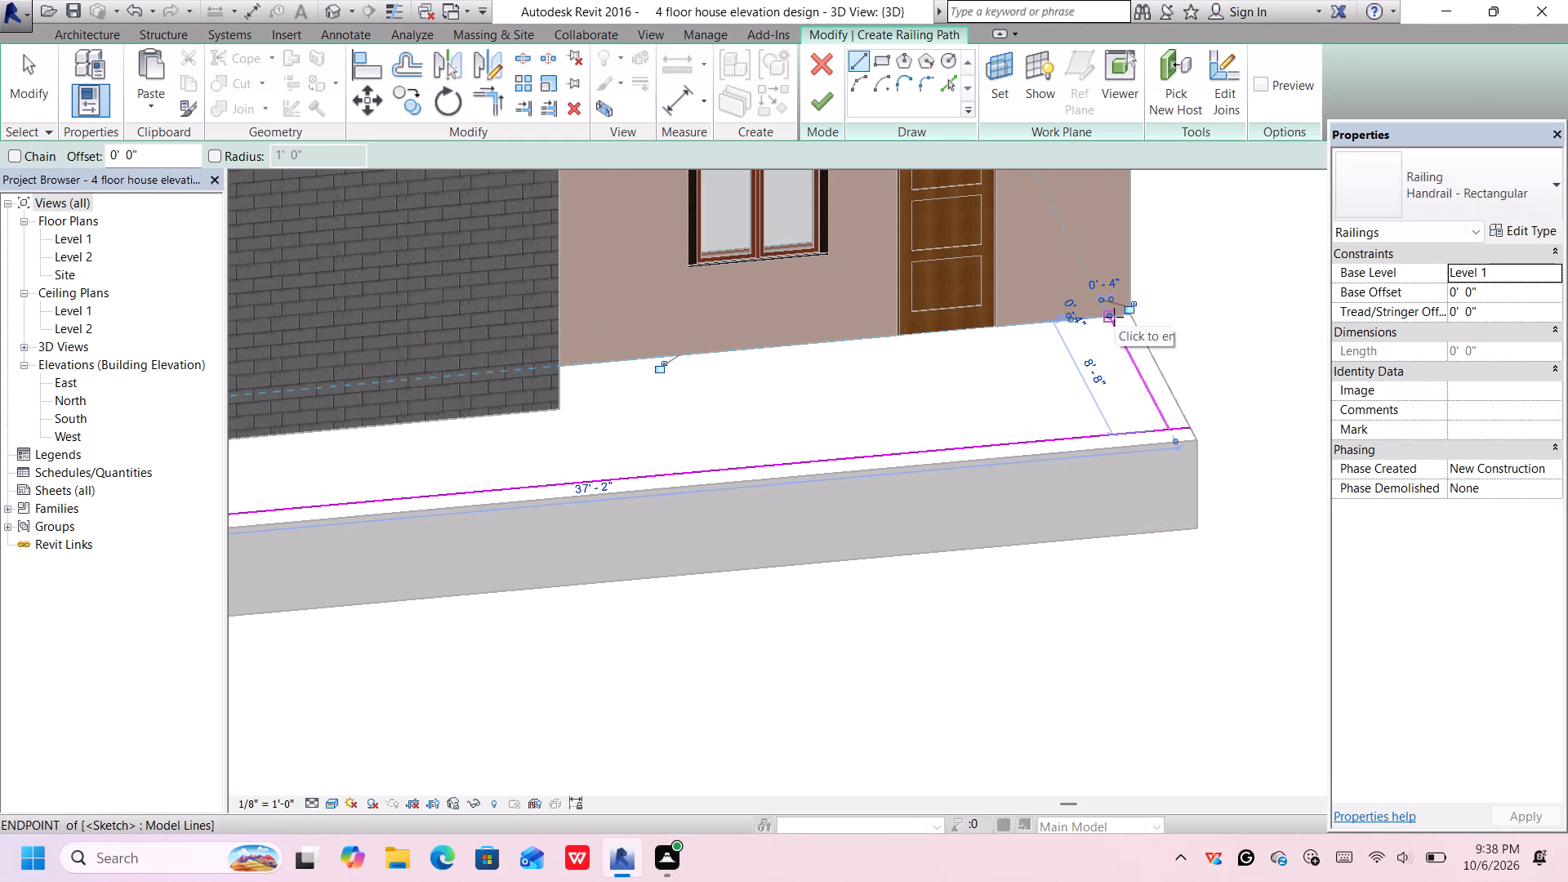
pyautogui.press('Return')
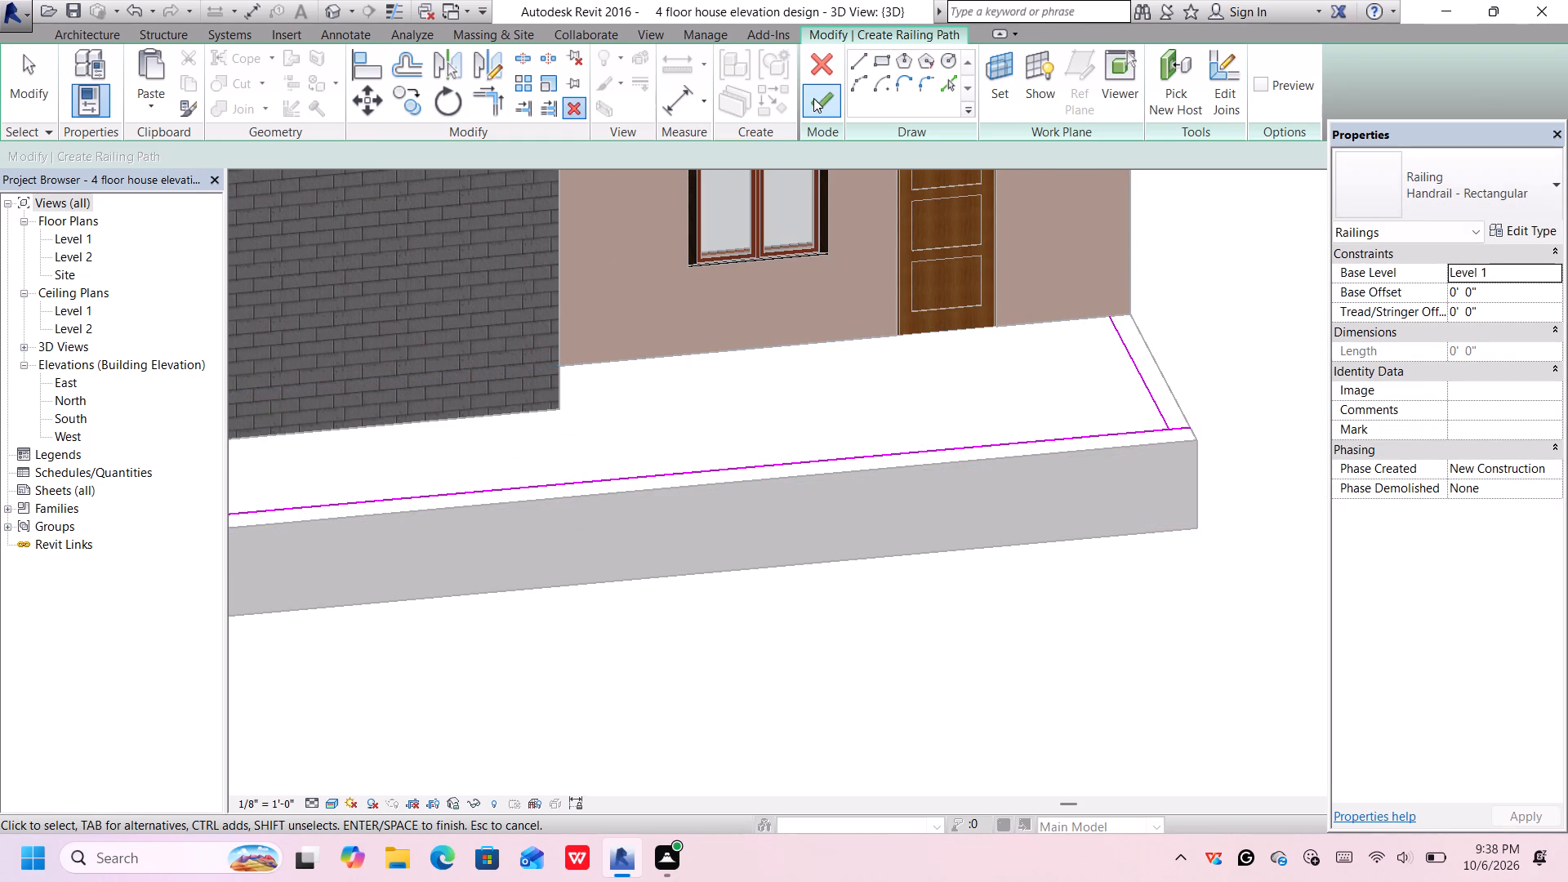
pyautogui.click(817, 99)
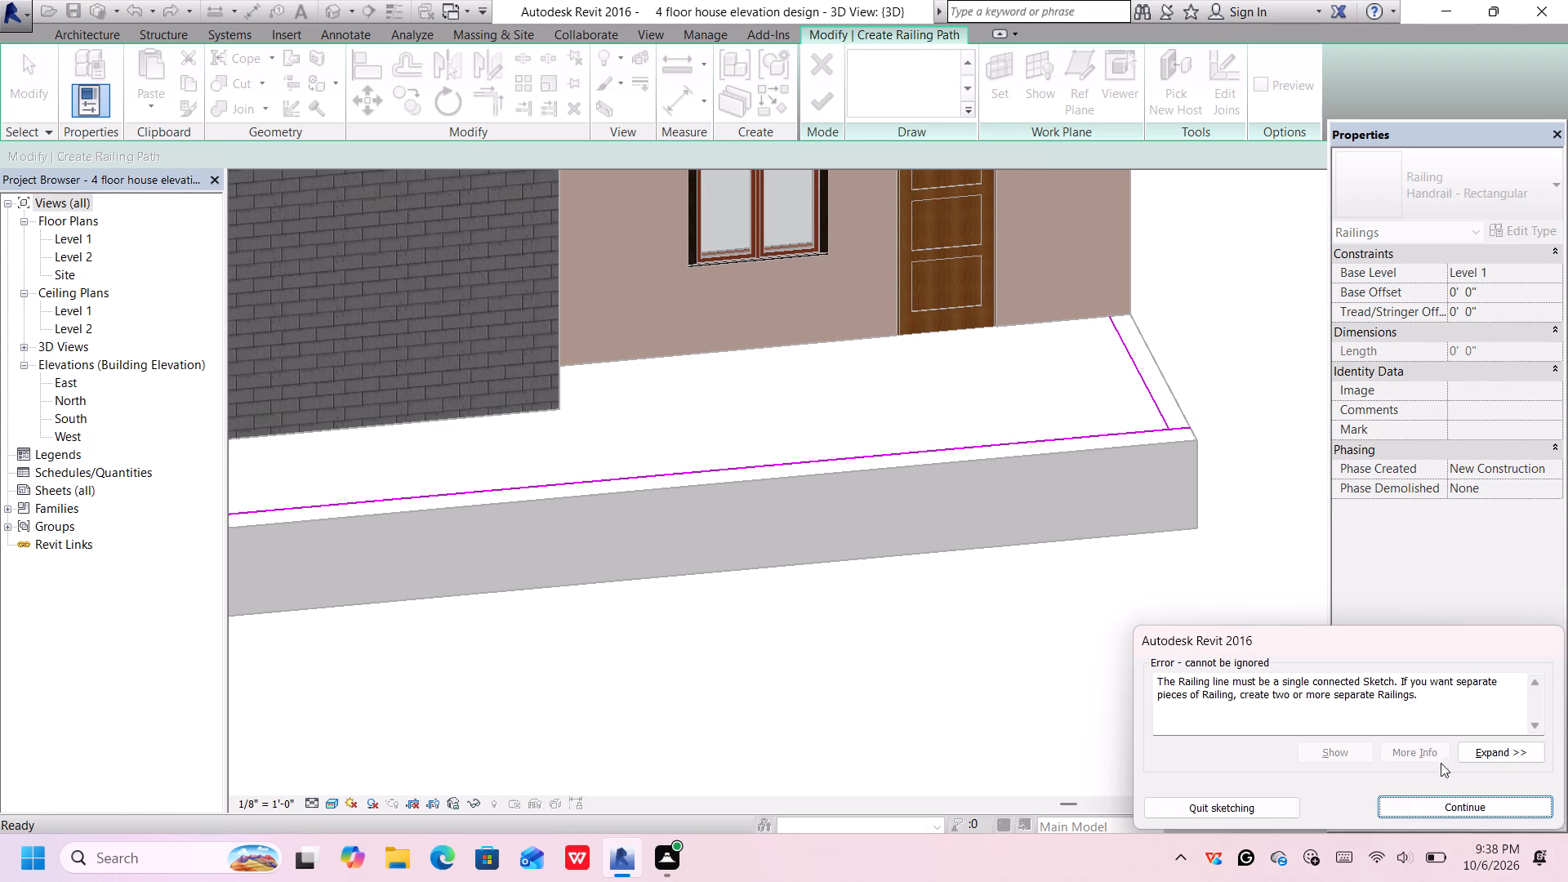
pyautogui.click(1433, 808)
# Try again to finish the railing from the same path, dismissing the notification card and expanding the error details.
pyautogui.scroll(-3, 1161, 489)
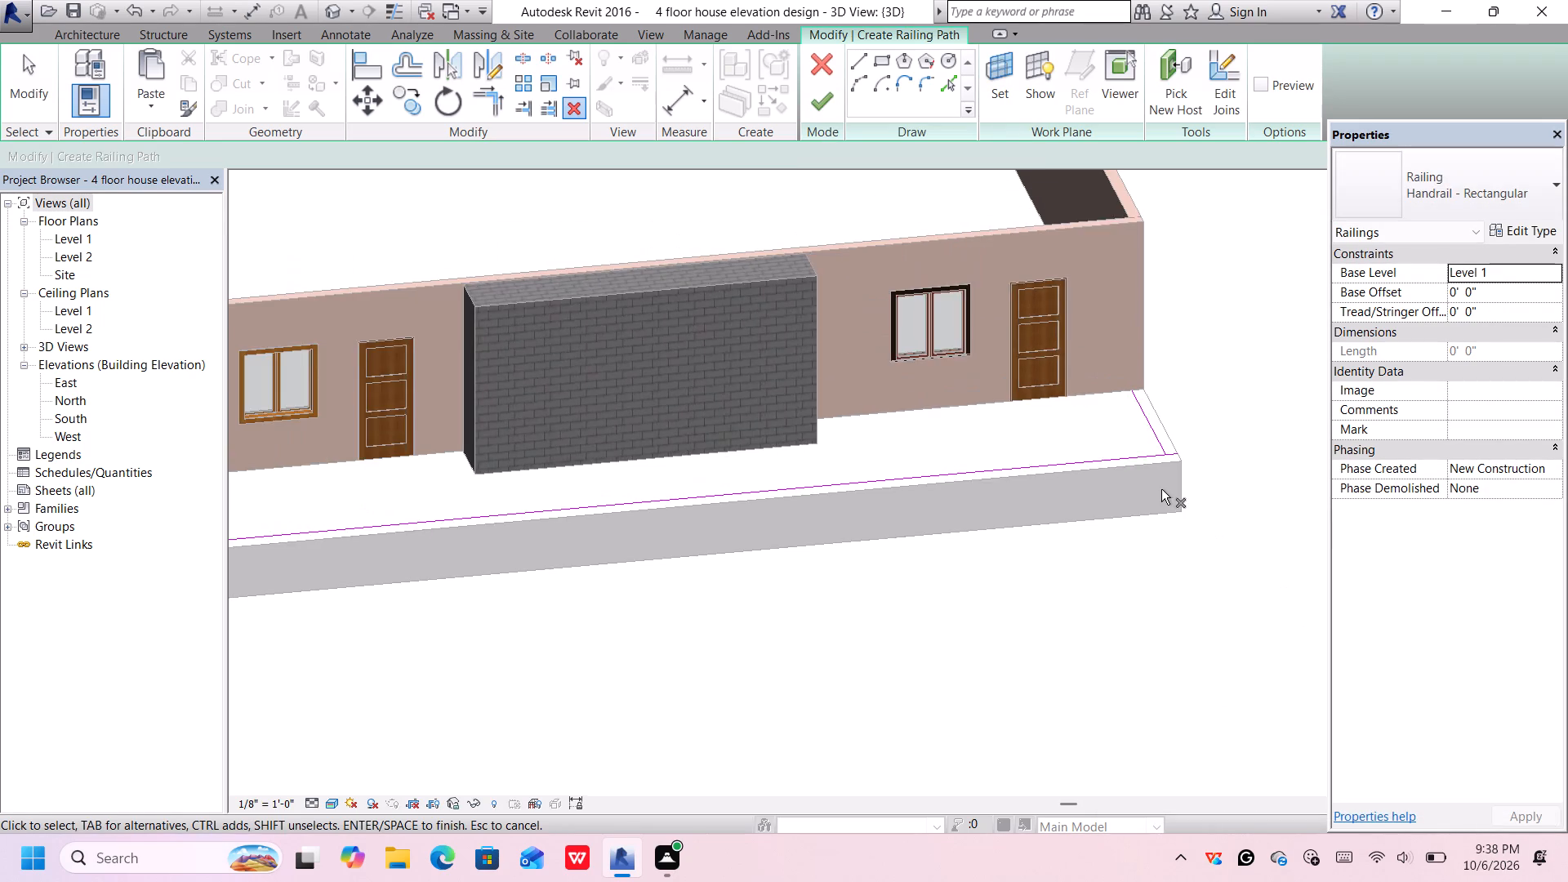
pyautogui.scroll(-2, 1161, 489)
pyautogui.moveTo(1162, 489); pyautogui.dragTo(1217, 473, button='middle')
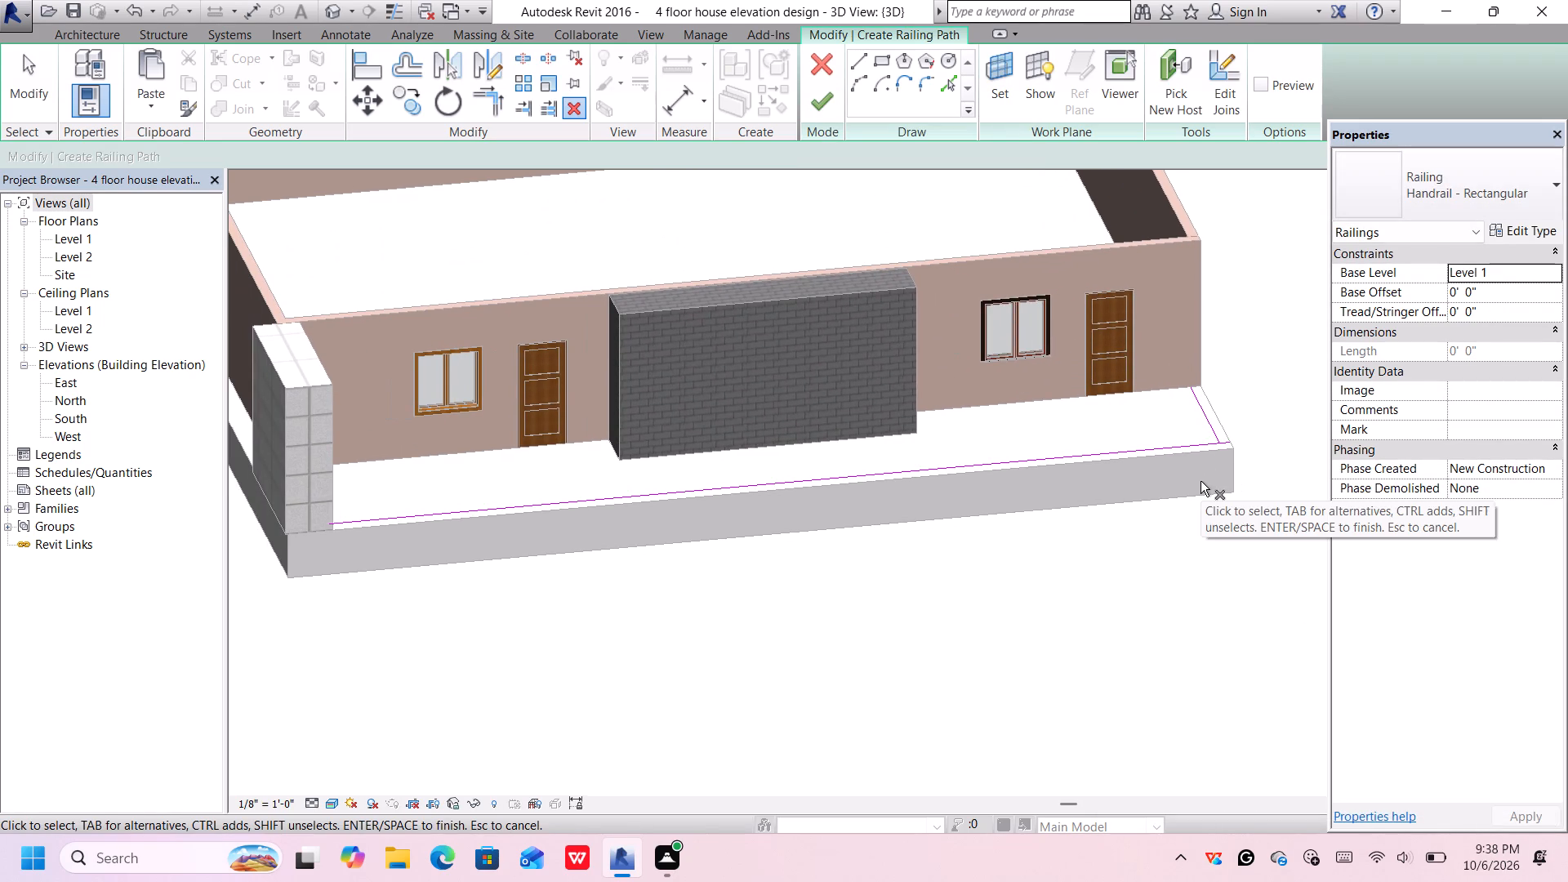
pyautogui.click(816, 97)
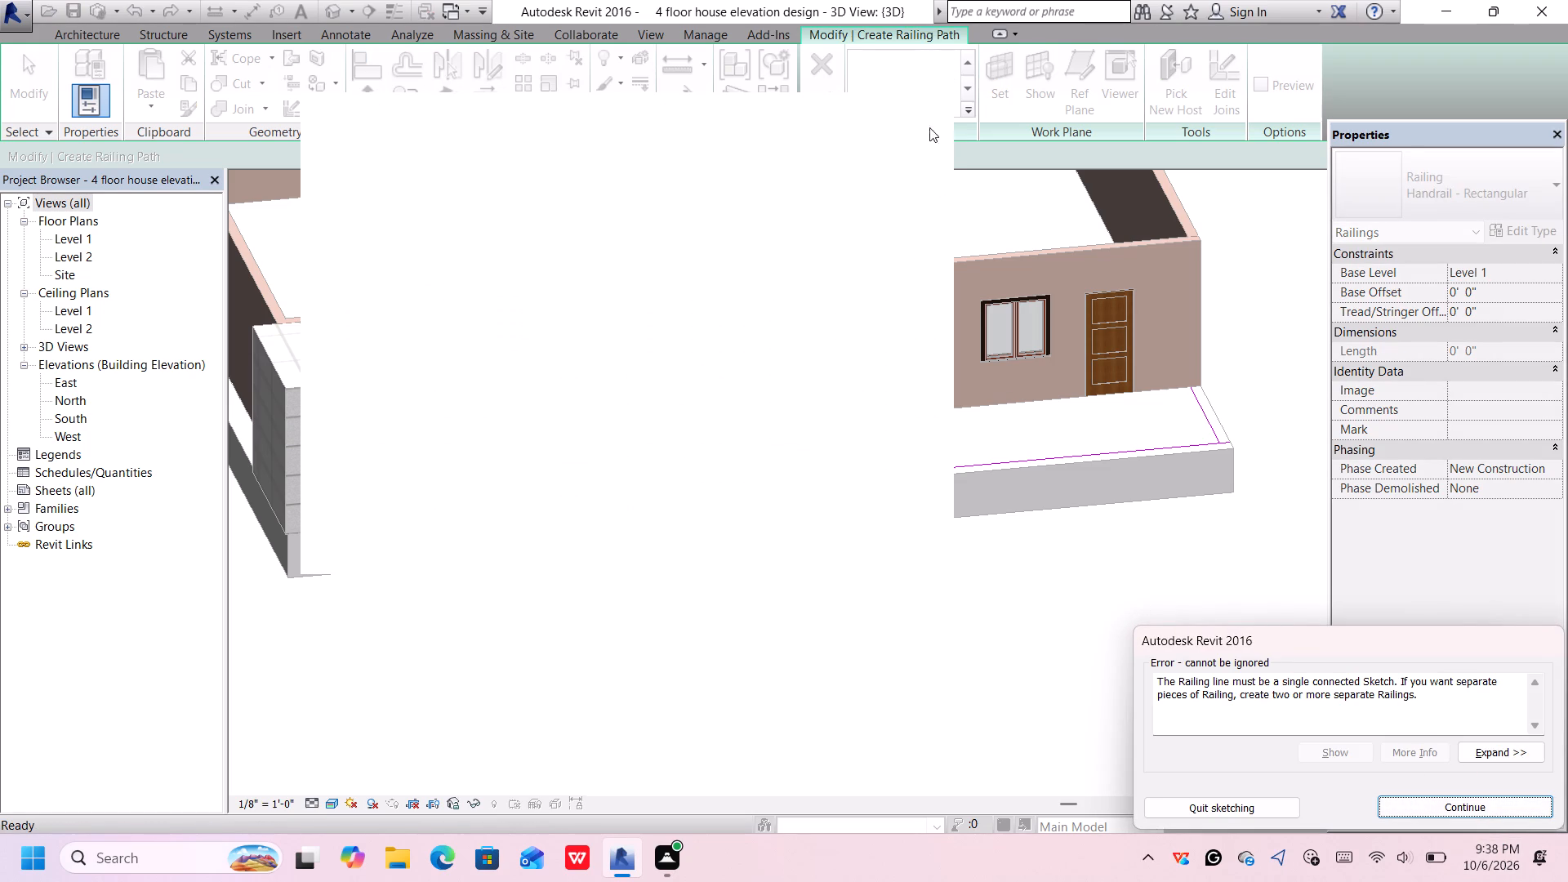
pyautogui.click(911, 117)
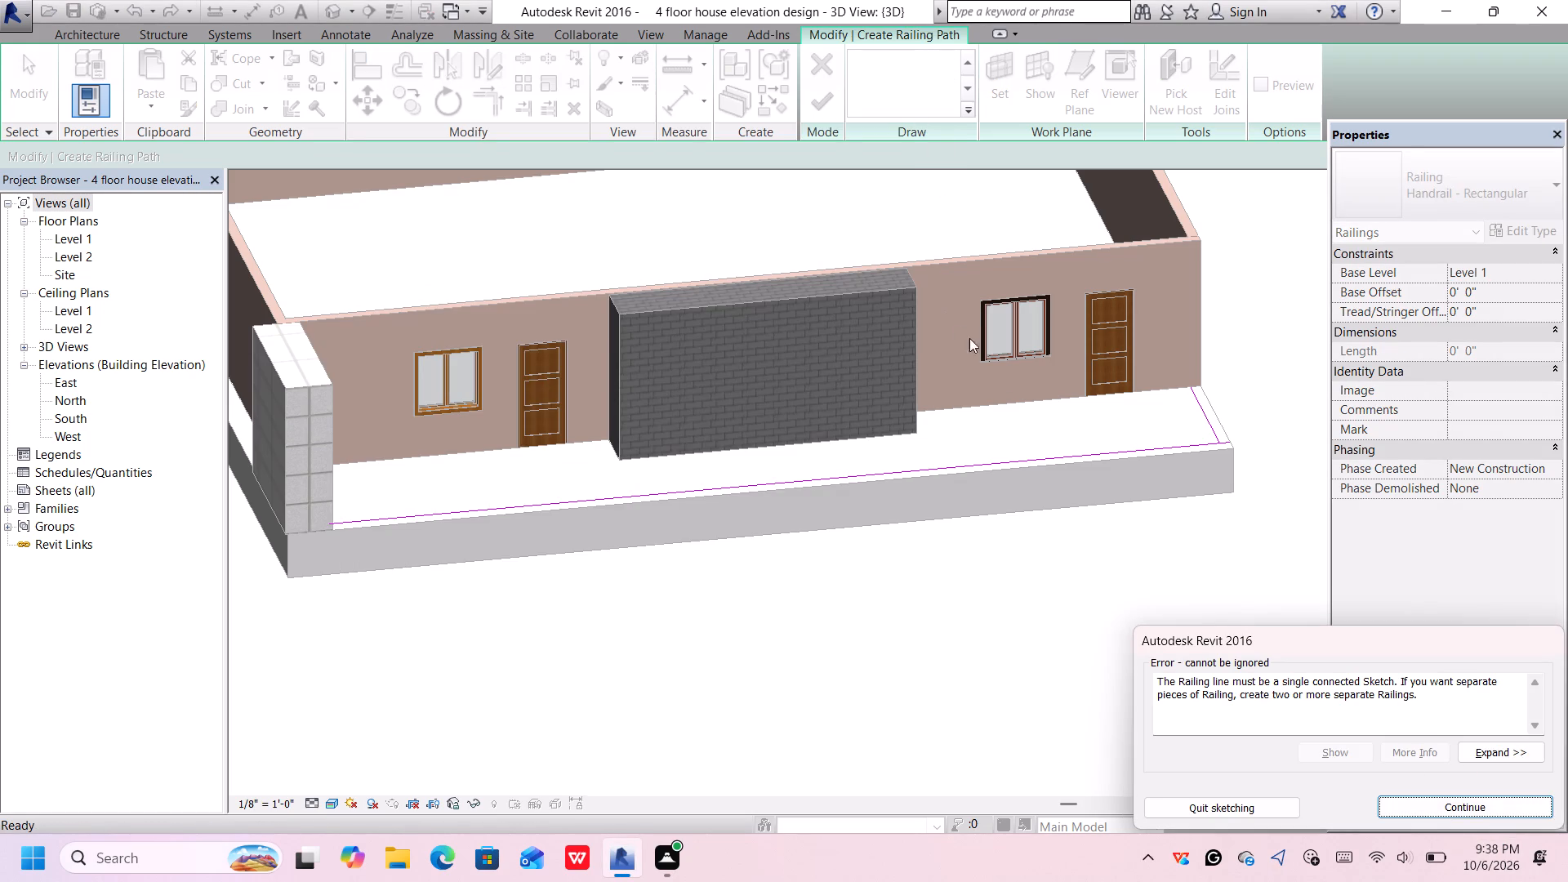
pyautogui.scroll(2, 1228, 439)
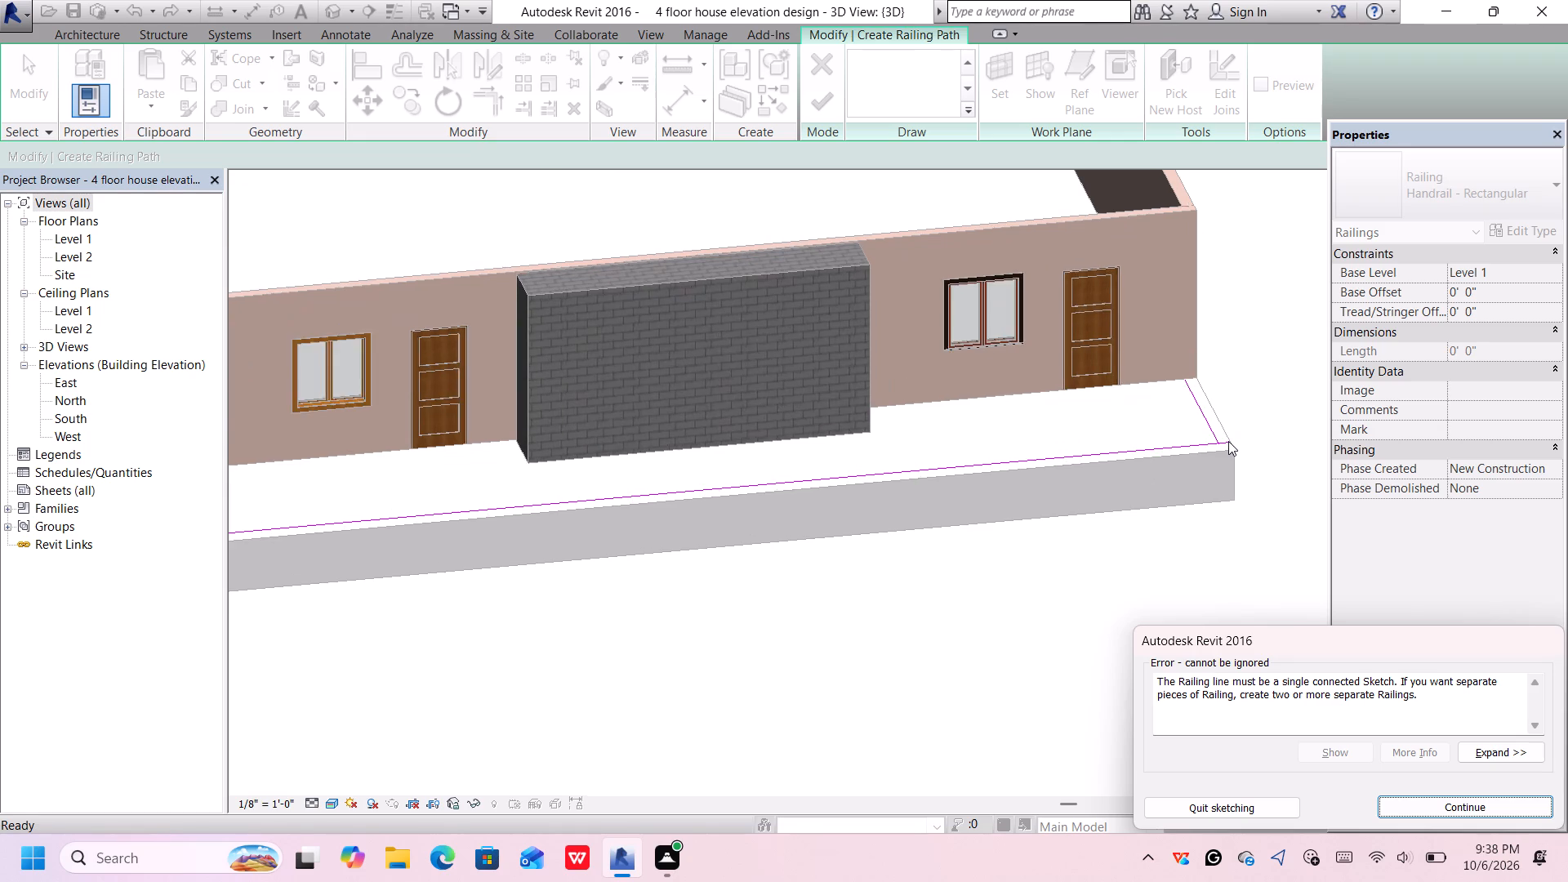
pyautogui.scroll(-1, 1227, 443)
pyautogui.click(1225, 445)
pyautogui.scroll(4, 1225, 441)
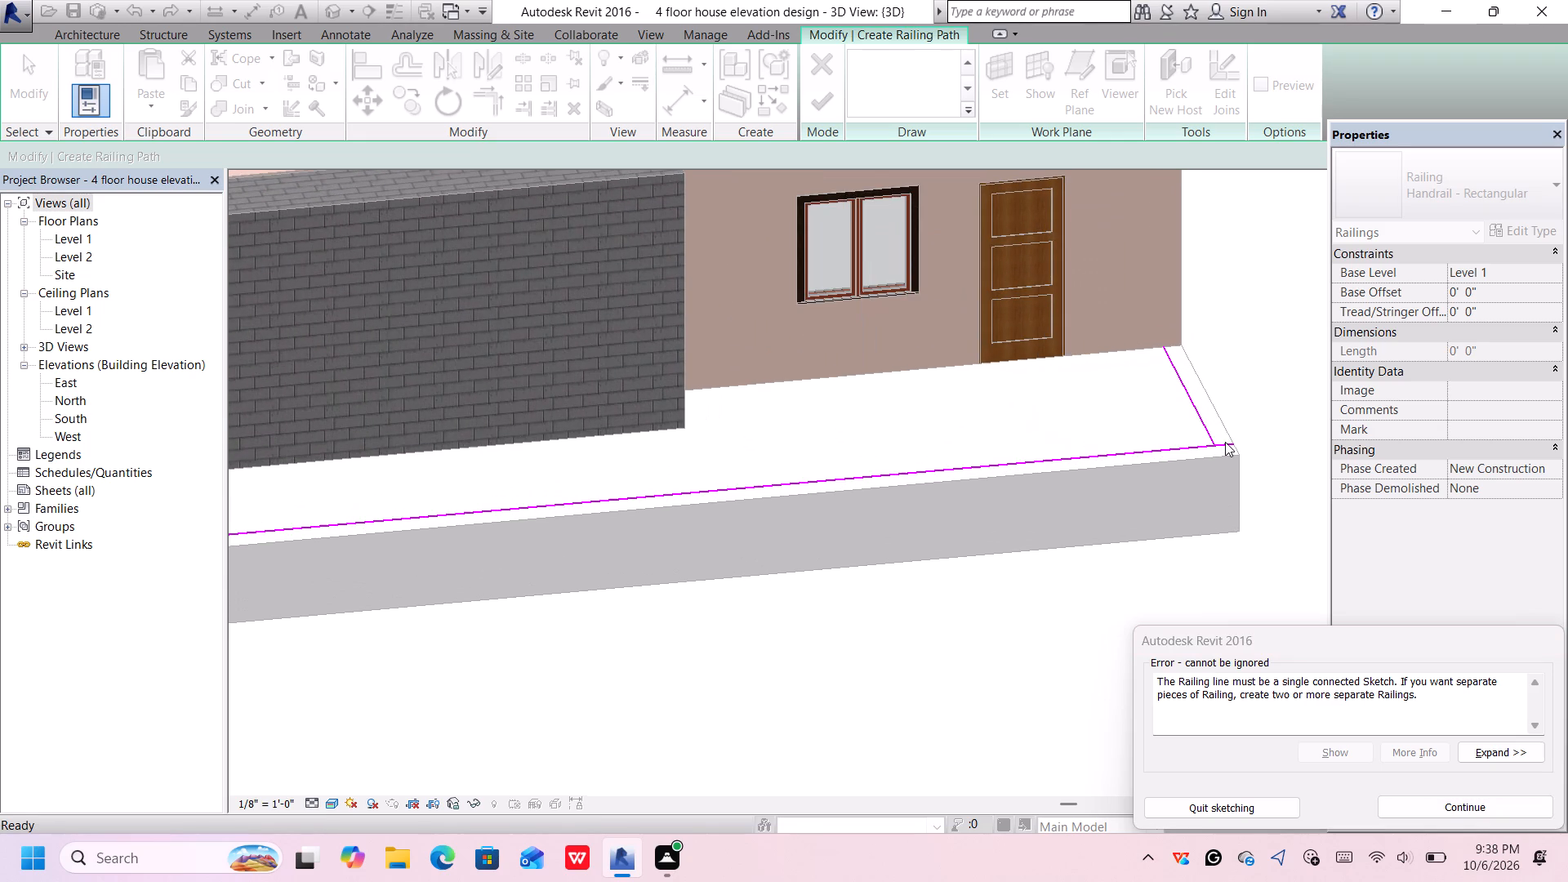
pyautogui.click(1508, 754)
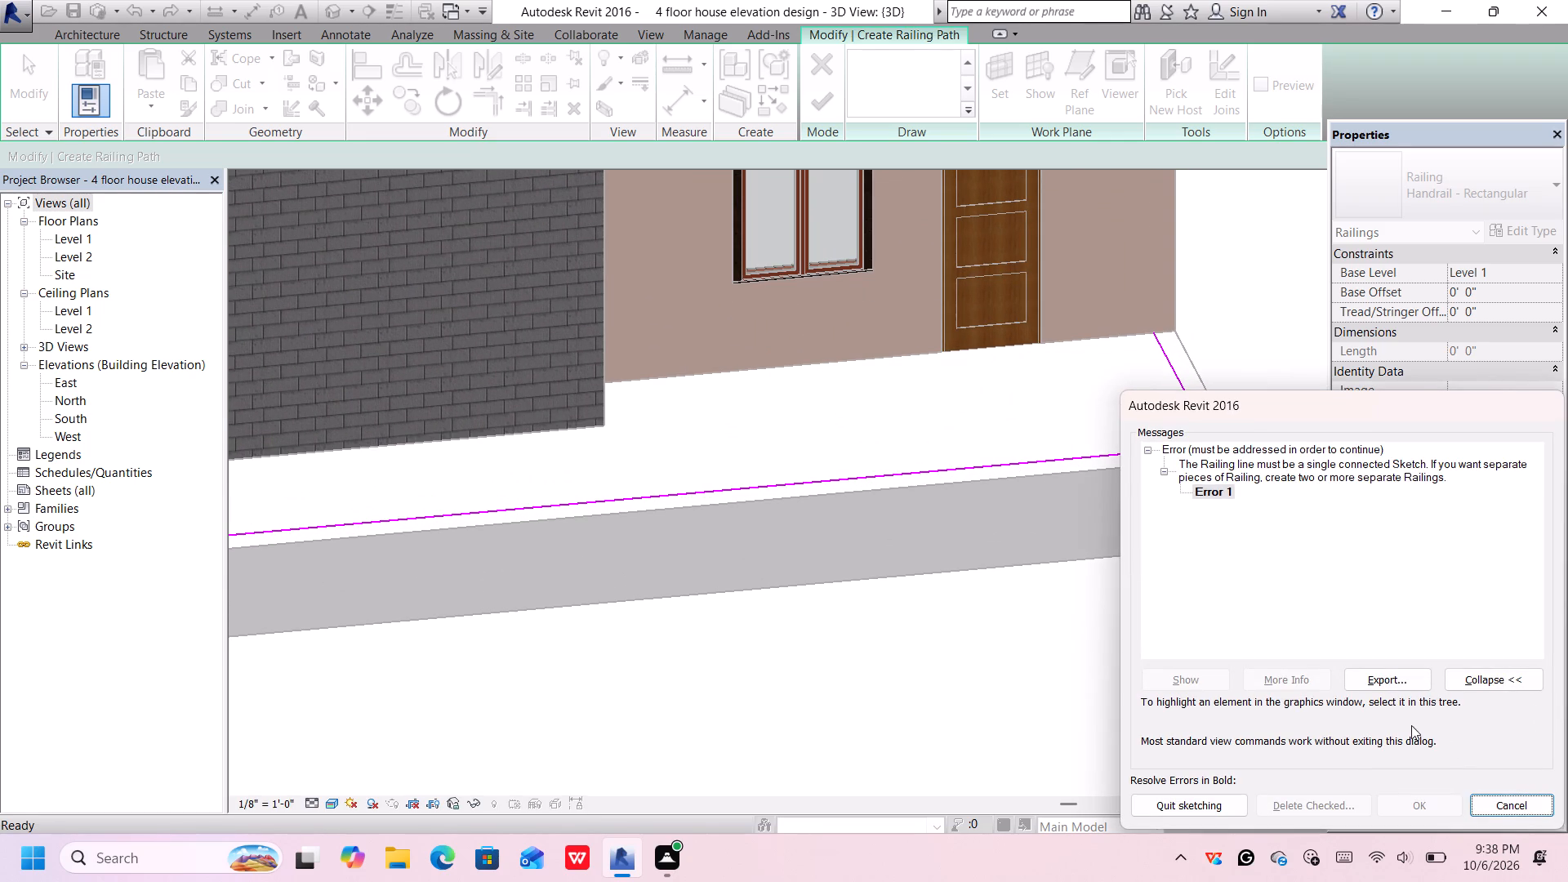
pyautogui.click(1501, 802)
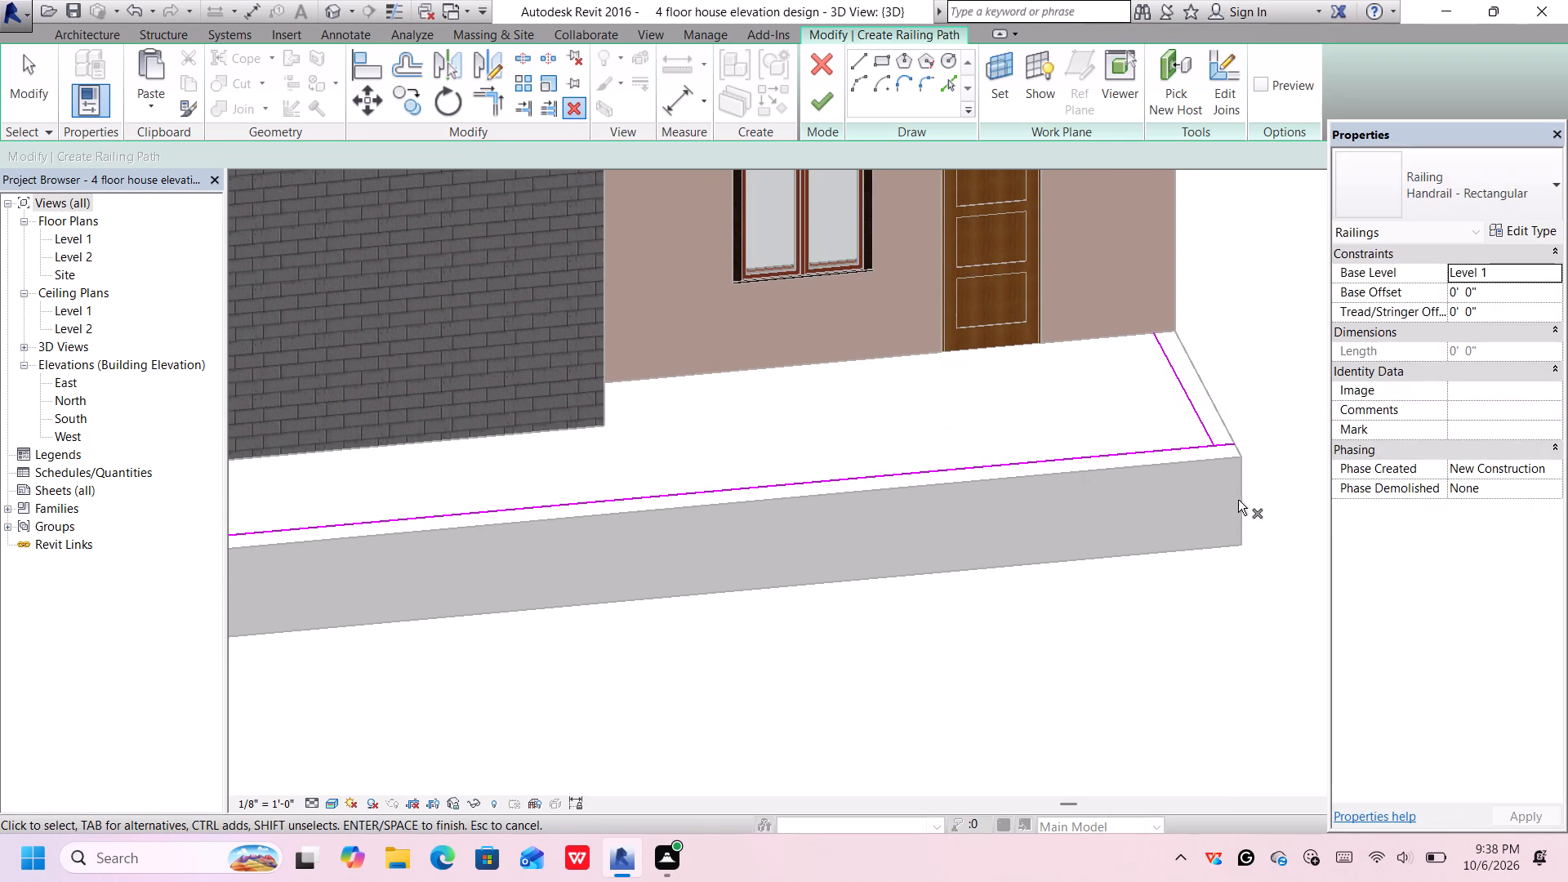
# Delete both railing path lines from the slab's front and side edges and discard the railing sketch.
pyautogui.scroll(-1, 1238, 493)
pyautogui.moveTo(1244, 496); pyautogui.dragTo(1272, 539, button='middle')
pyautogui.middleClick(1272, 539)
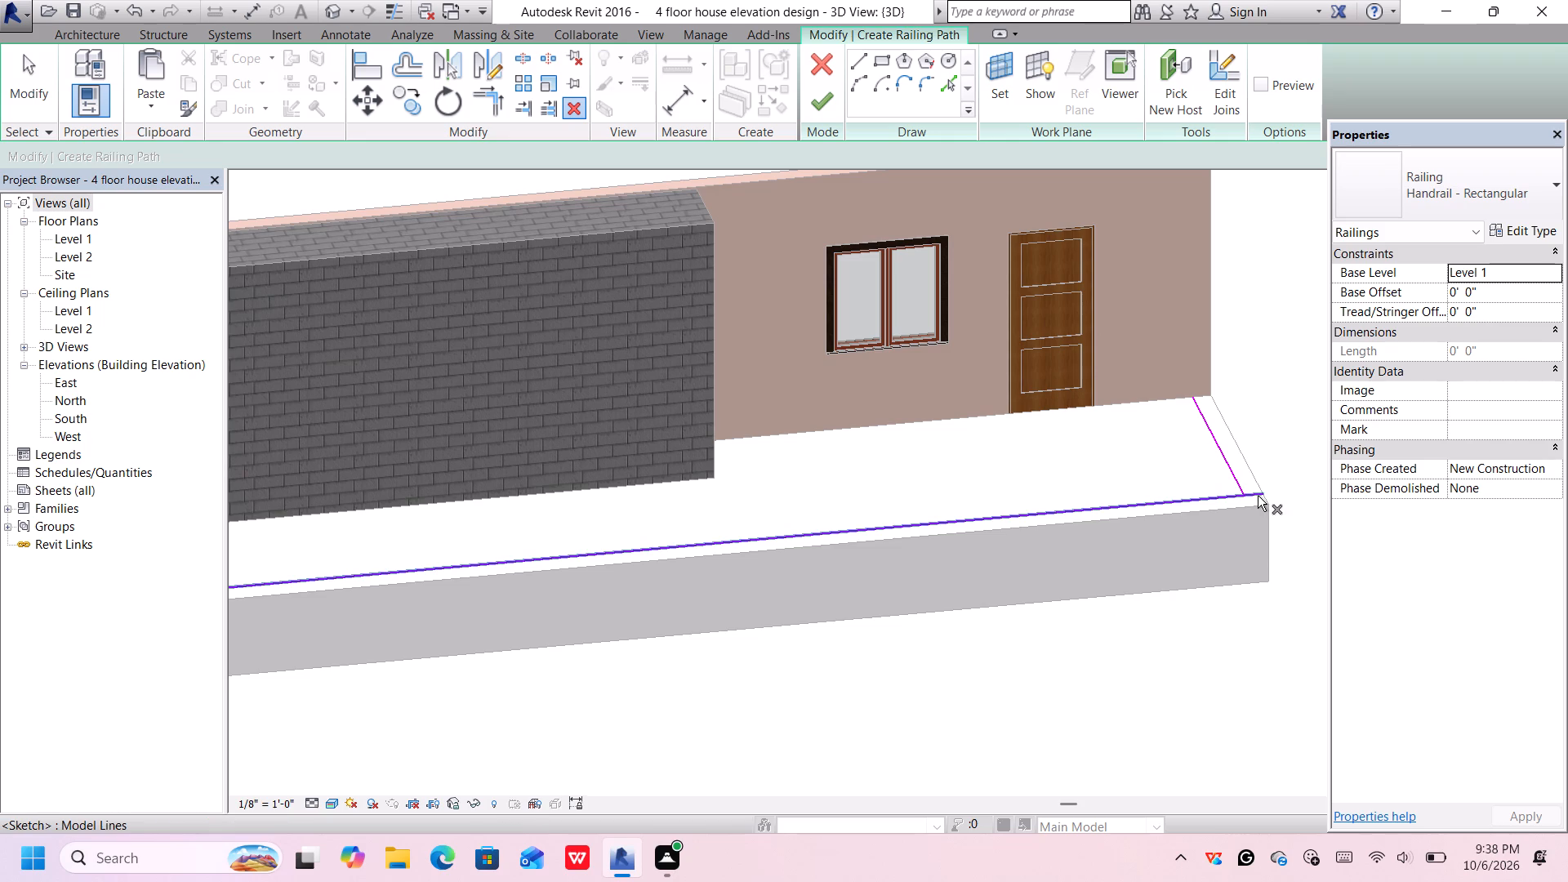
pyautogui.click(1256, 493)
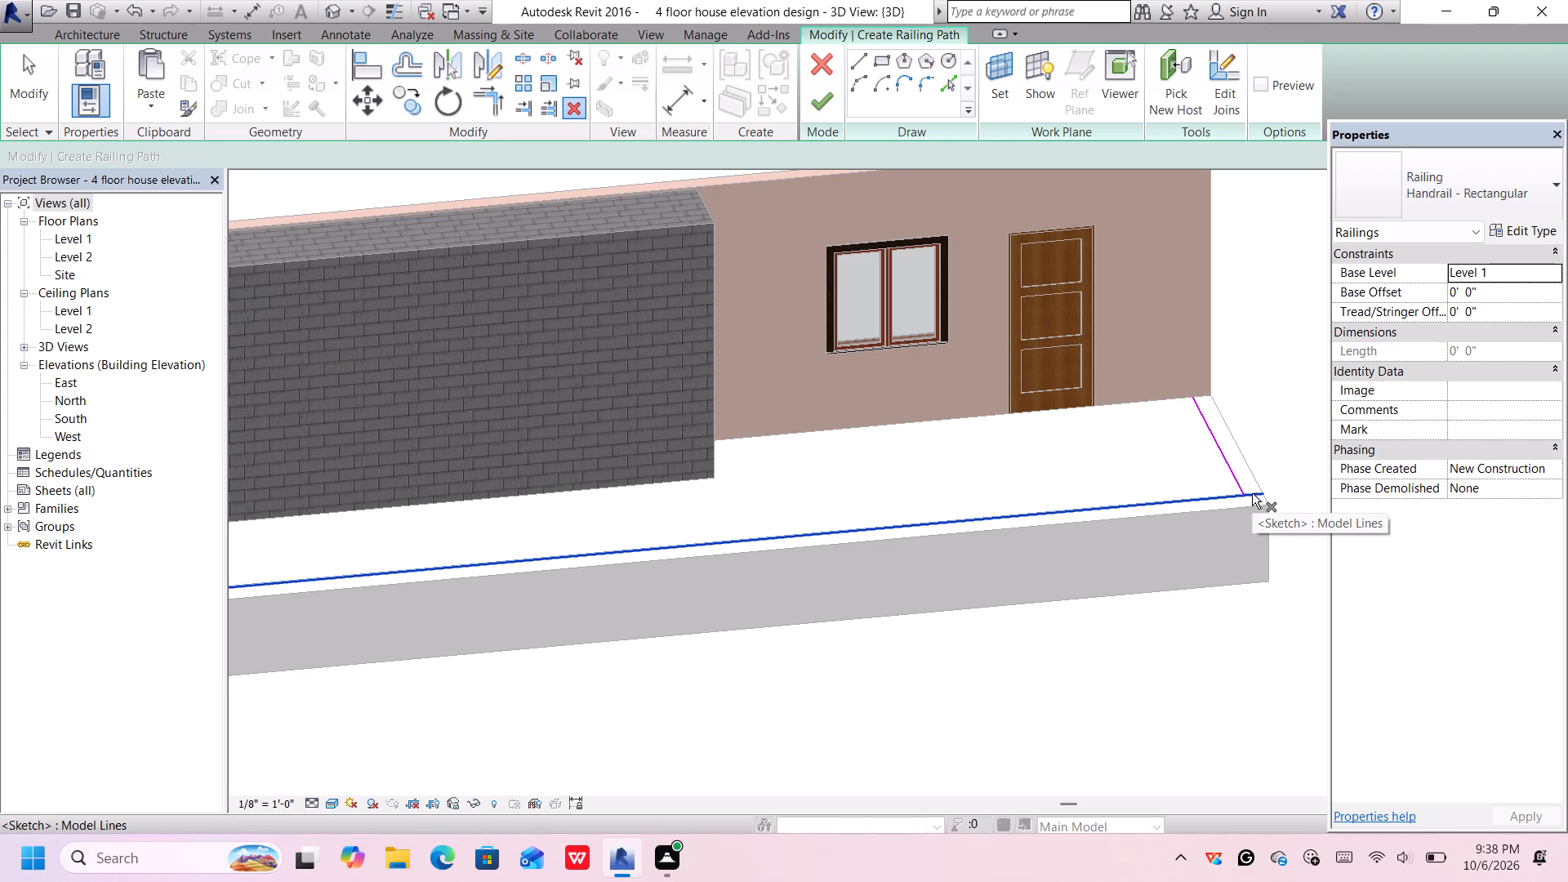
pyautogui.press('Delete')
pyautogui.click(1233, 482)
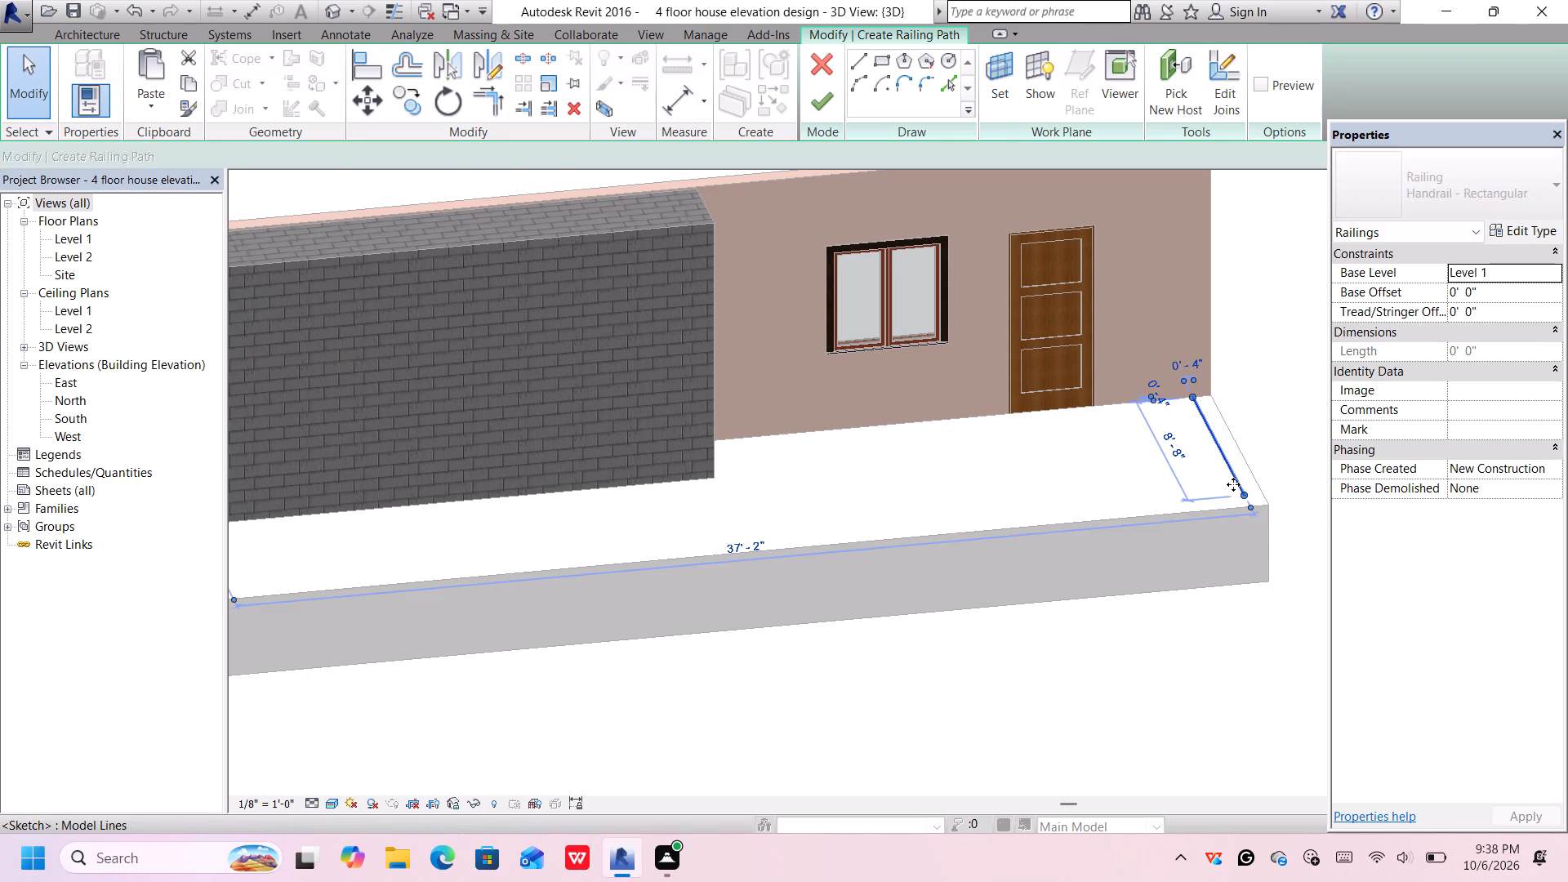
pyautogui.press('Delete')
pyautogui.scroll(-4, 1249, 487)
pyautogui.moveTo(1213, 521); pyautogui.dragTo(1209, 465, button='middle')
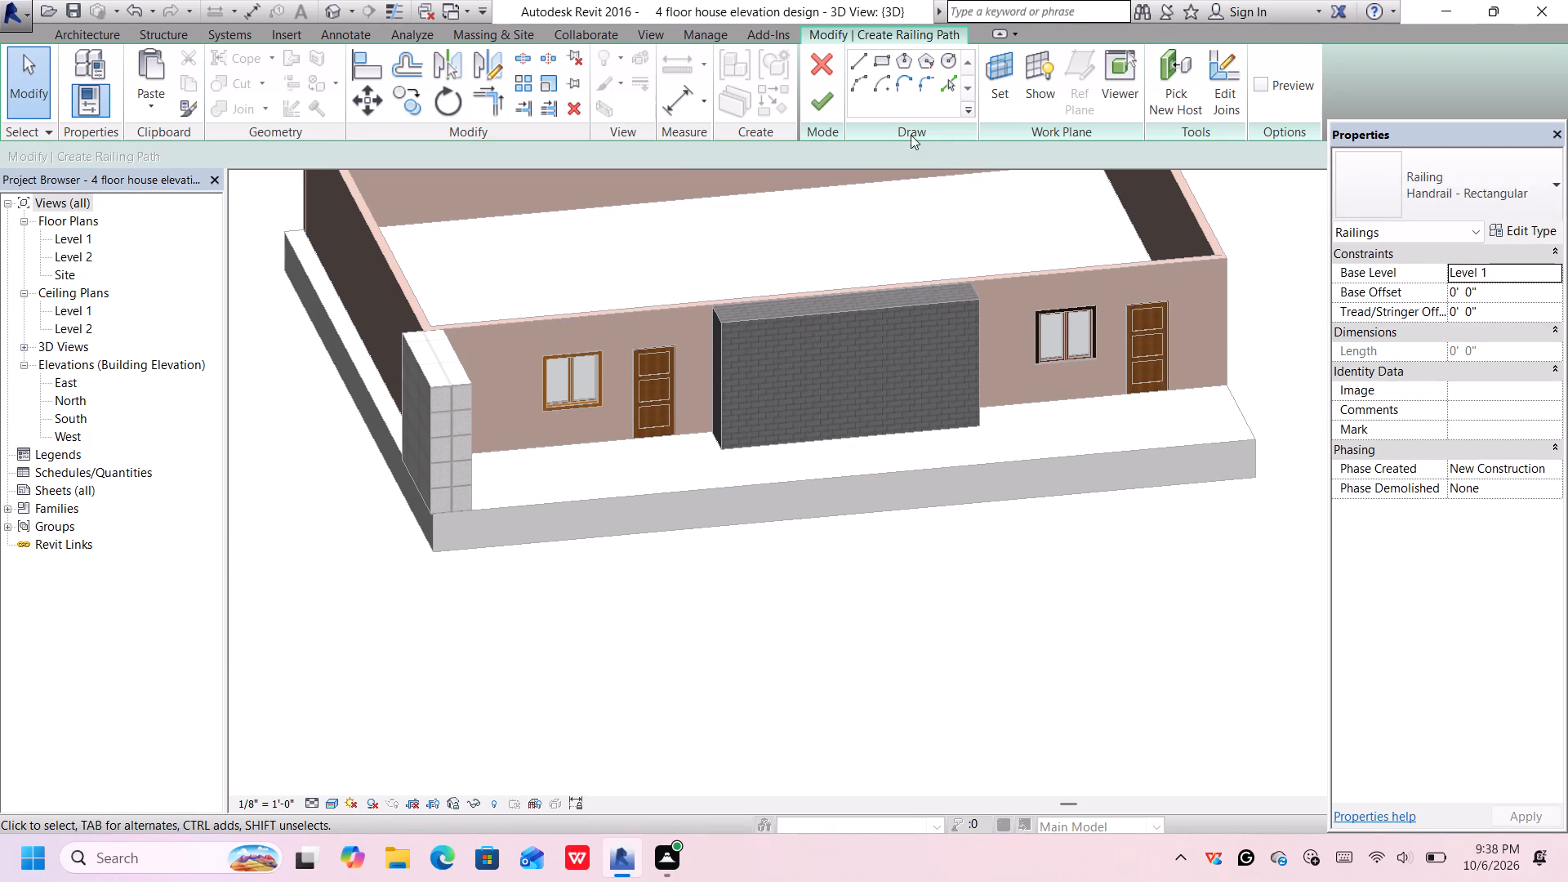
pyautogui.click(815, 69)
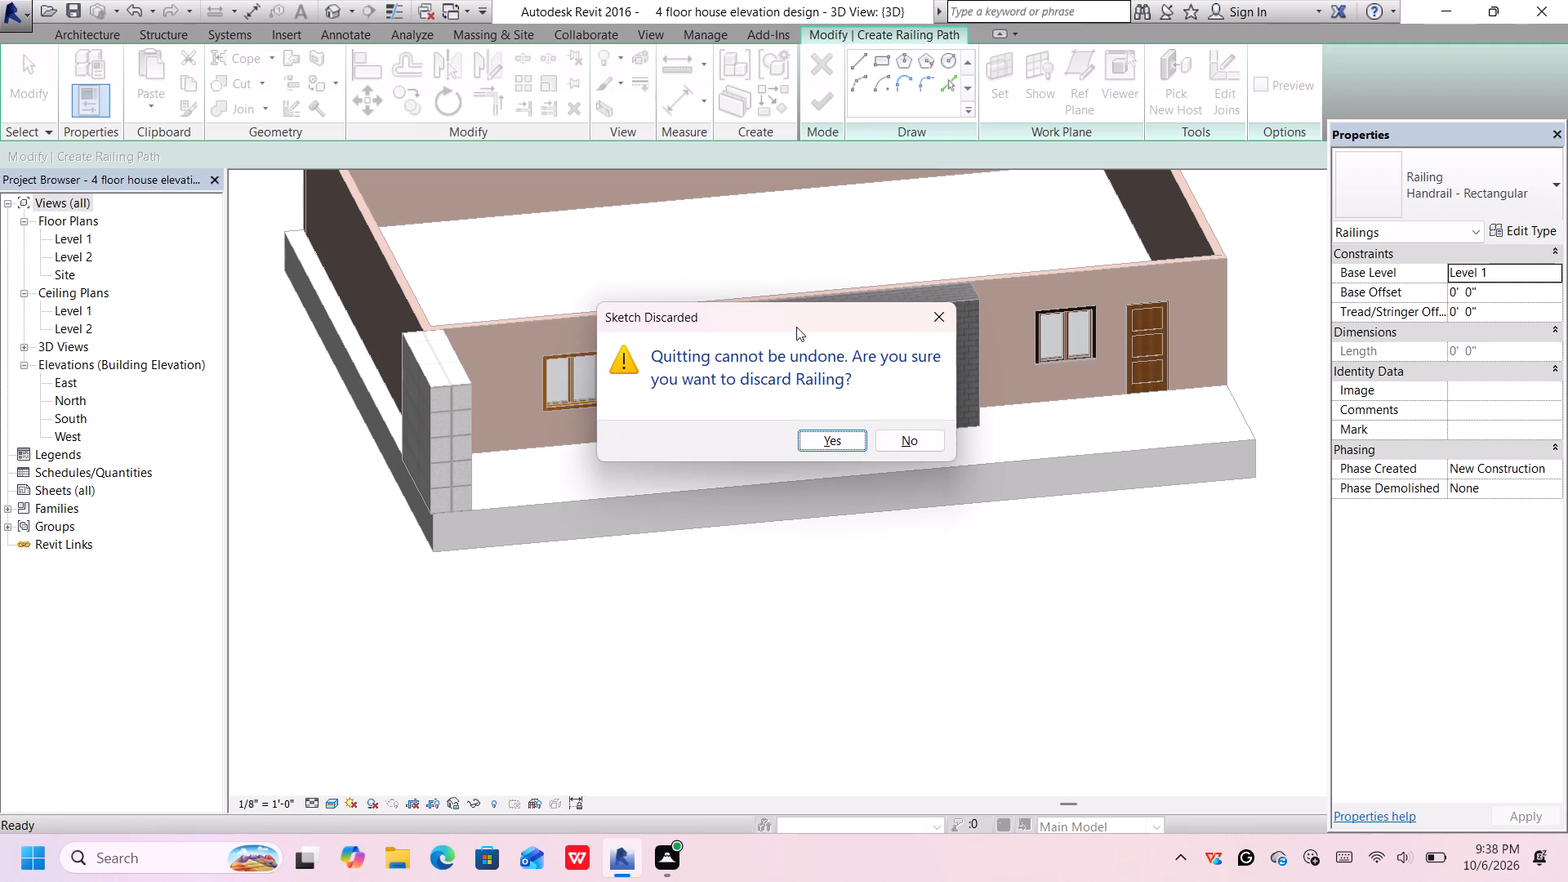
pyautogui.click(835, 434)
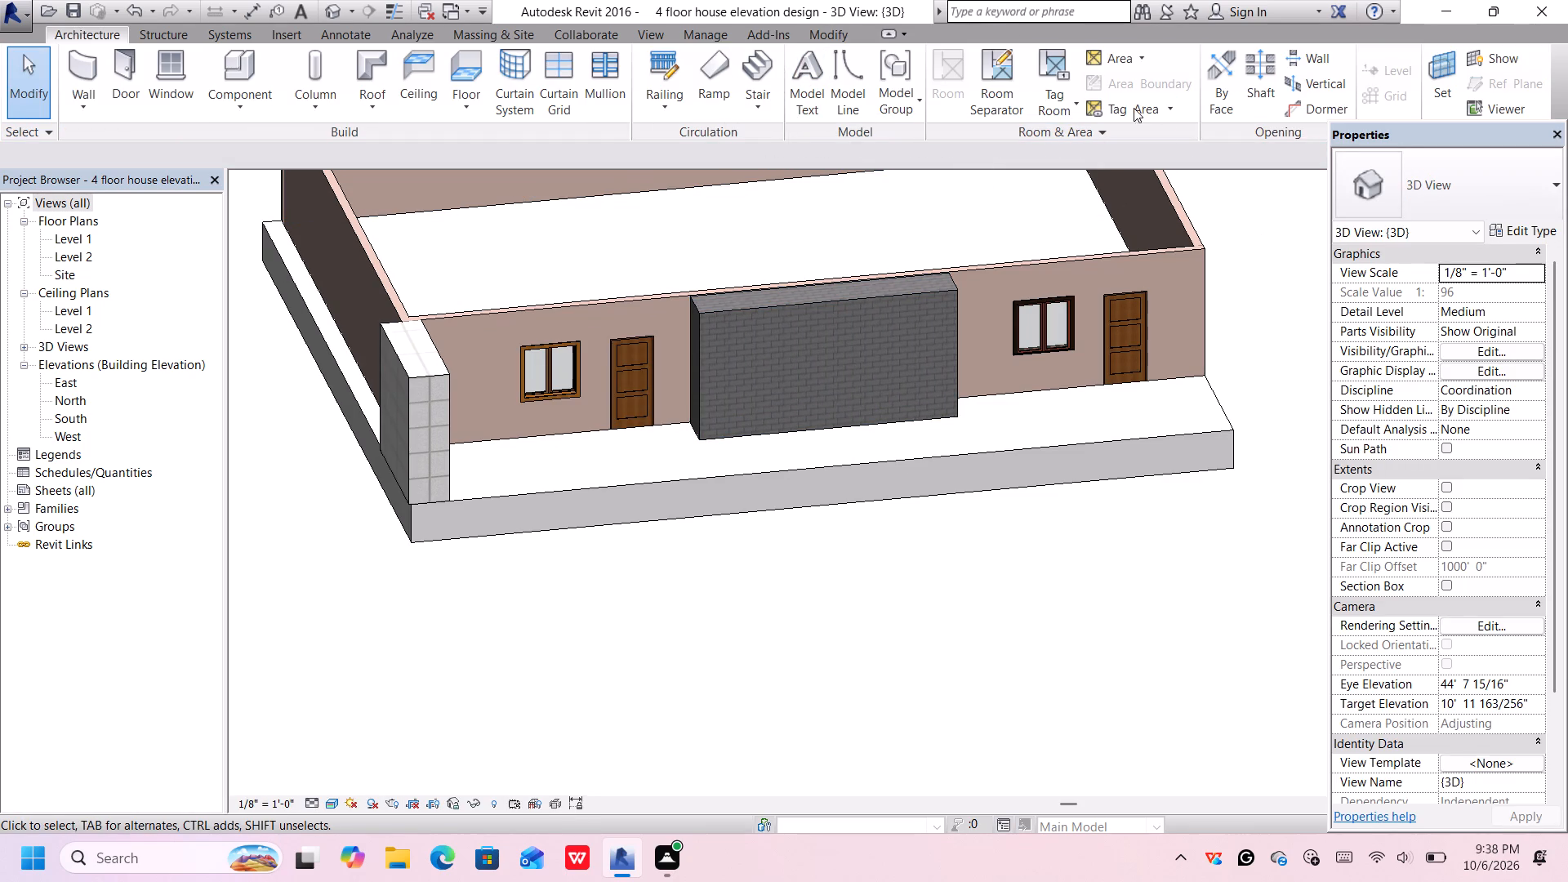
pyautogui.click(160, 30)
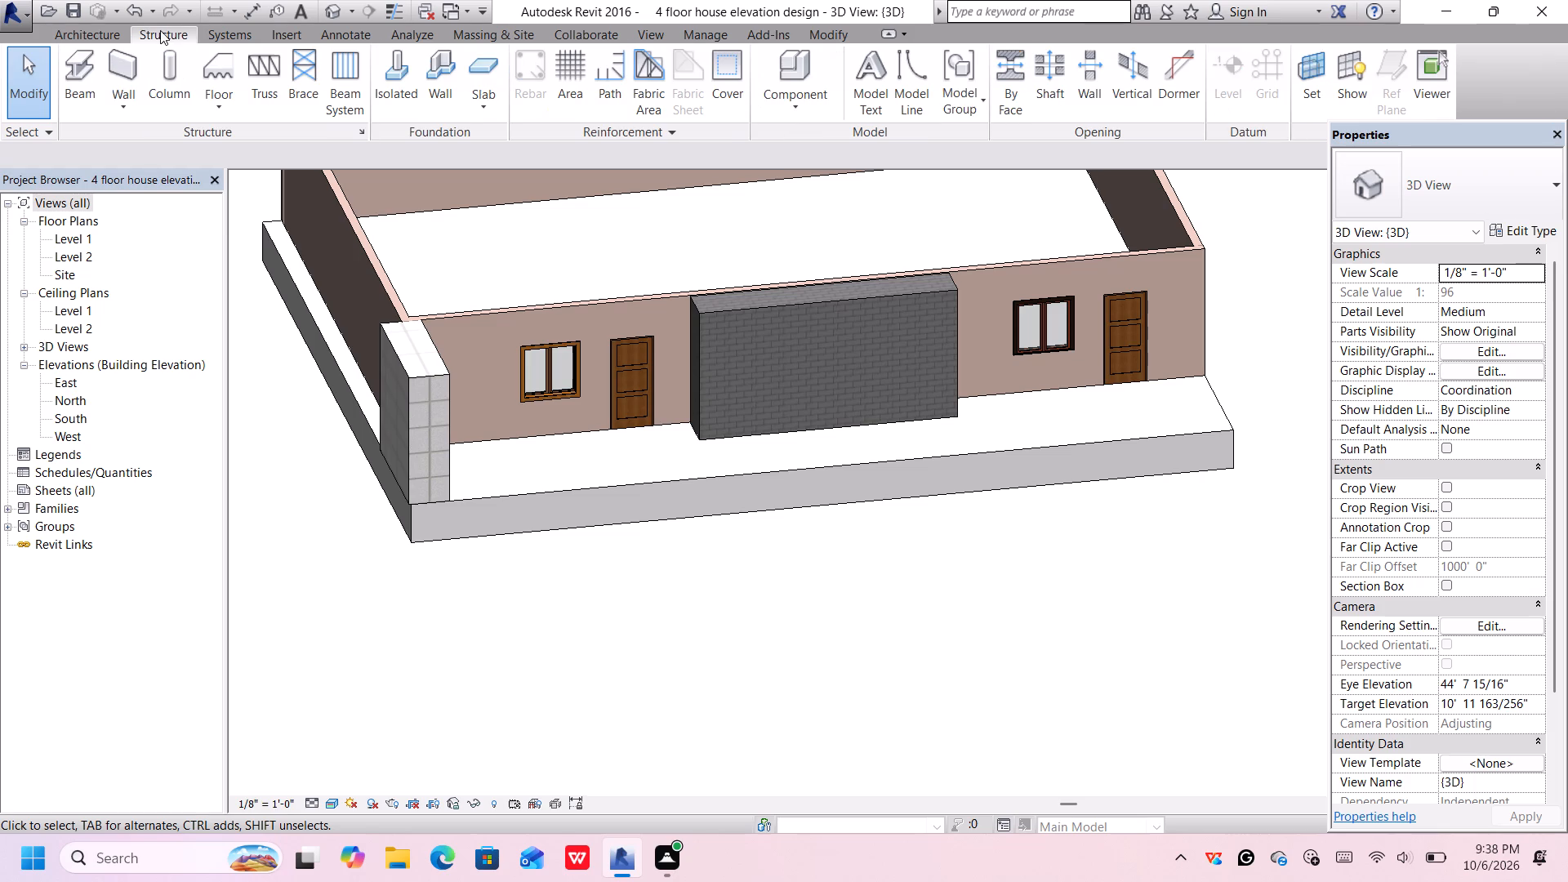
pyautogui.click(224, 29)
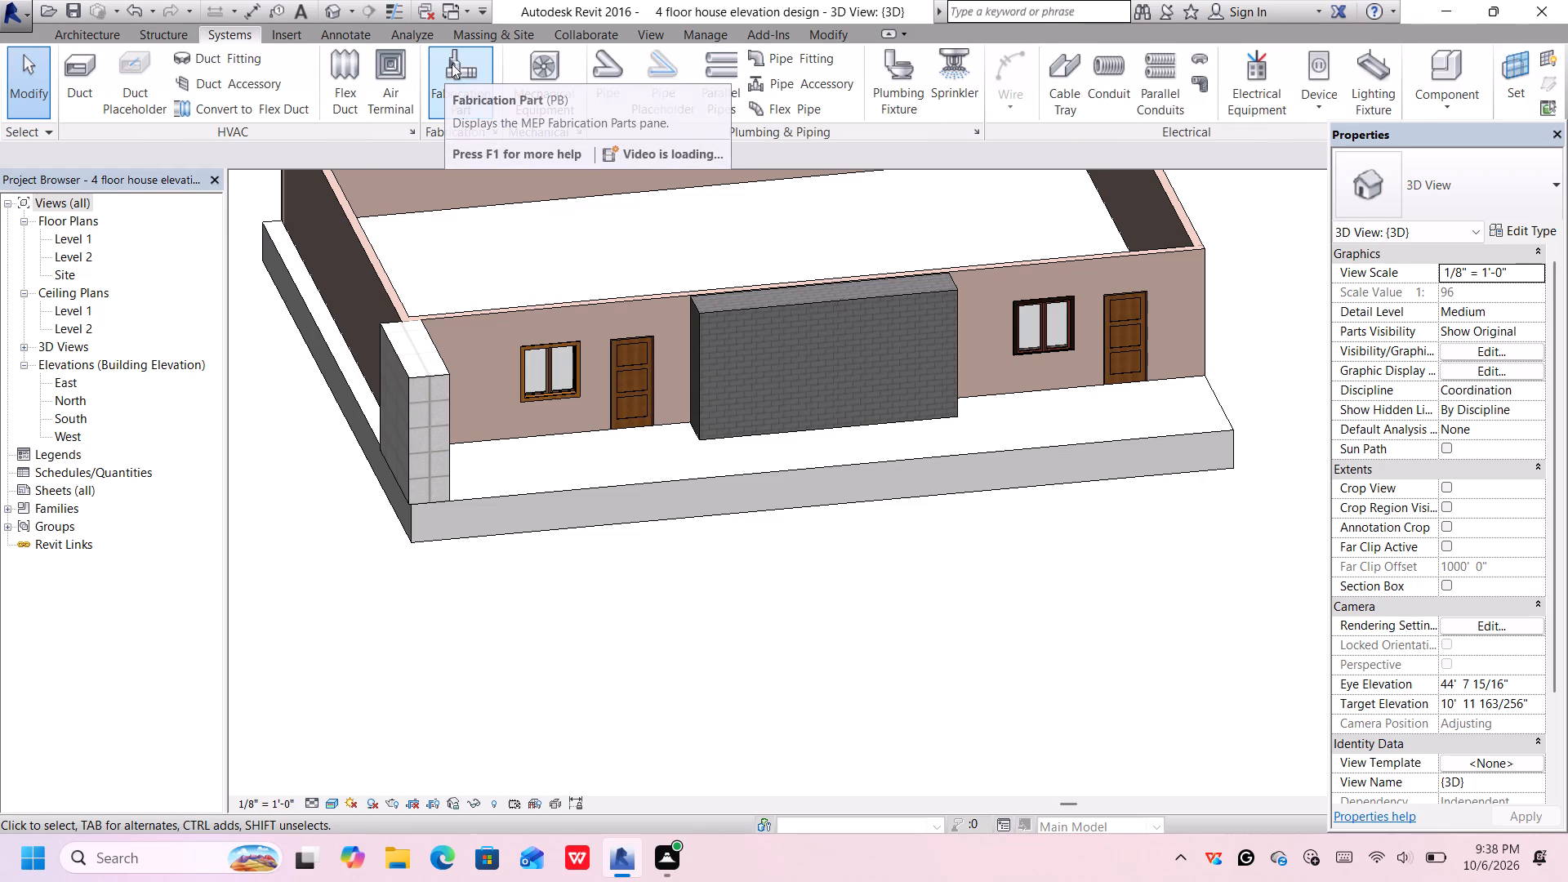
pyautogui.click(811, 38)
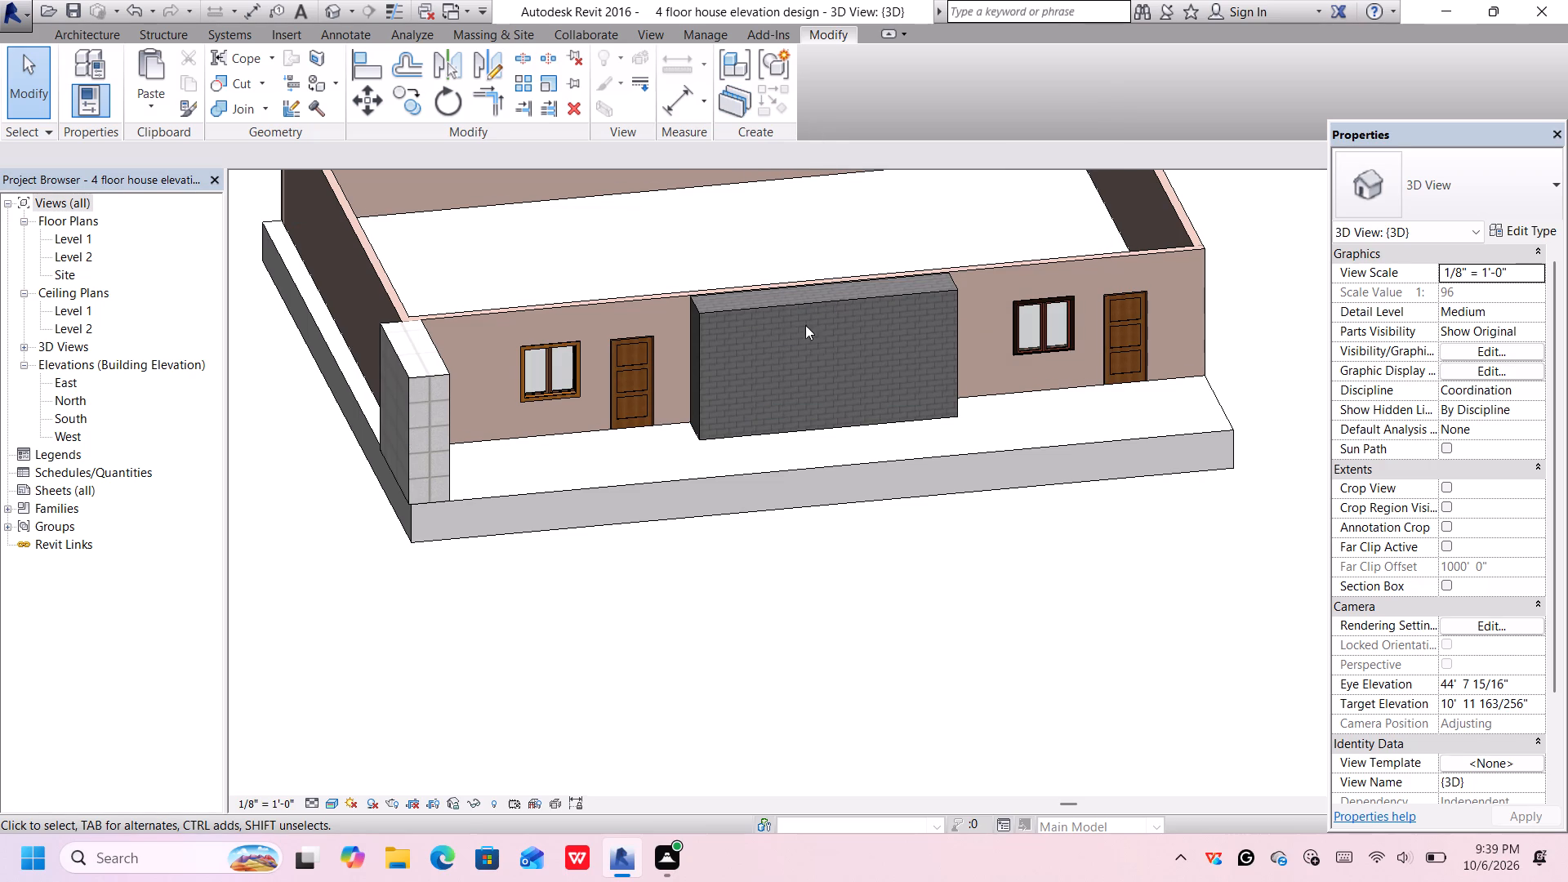
# Examine the railing families already in the project, including the round and square balusters, dismissing the notification card.
pyautogui.click(65, 510)
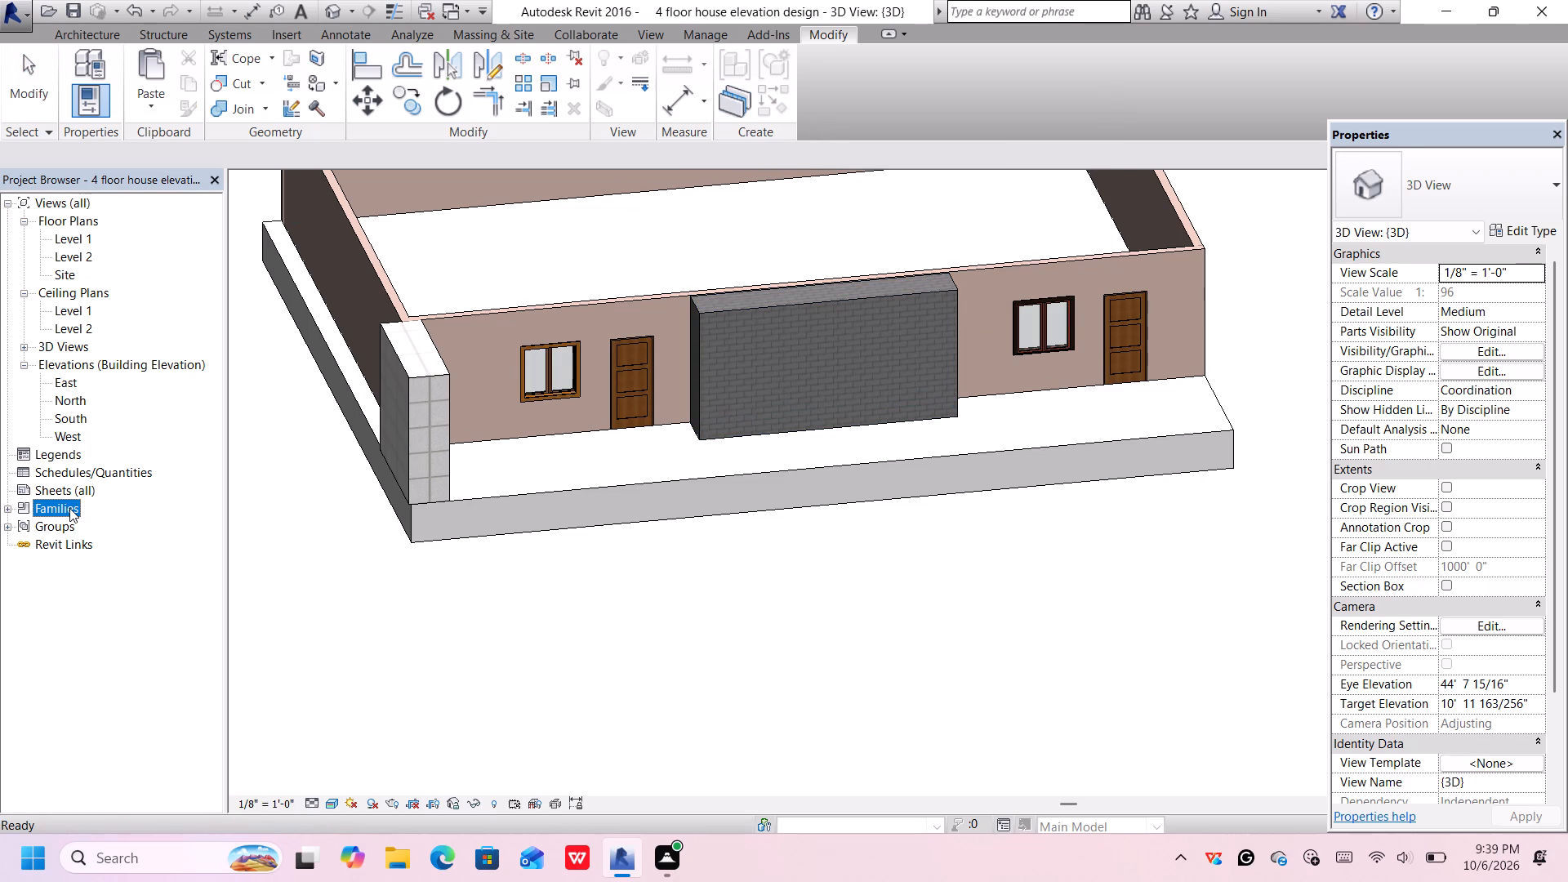
pyautogui.doubleClick(69, 508)
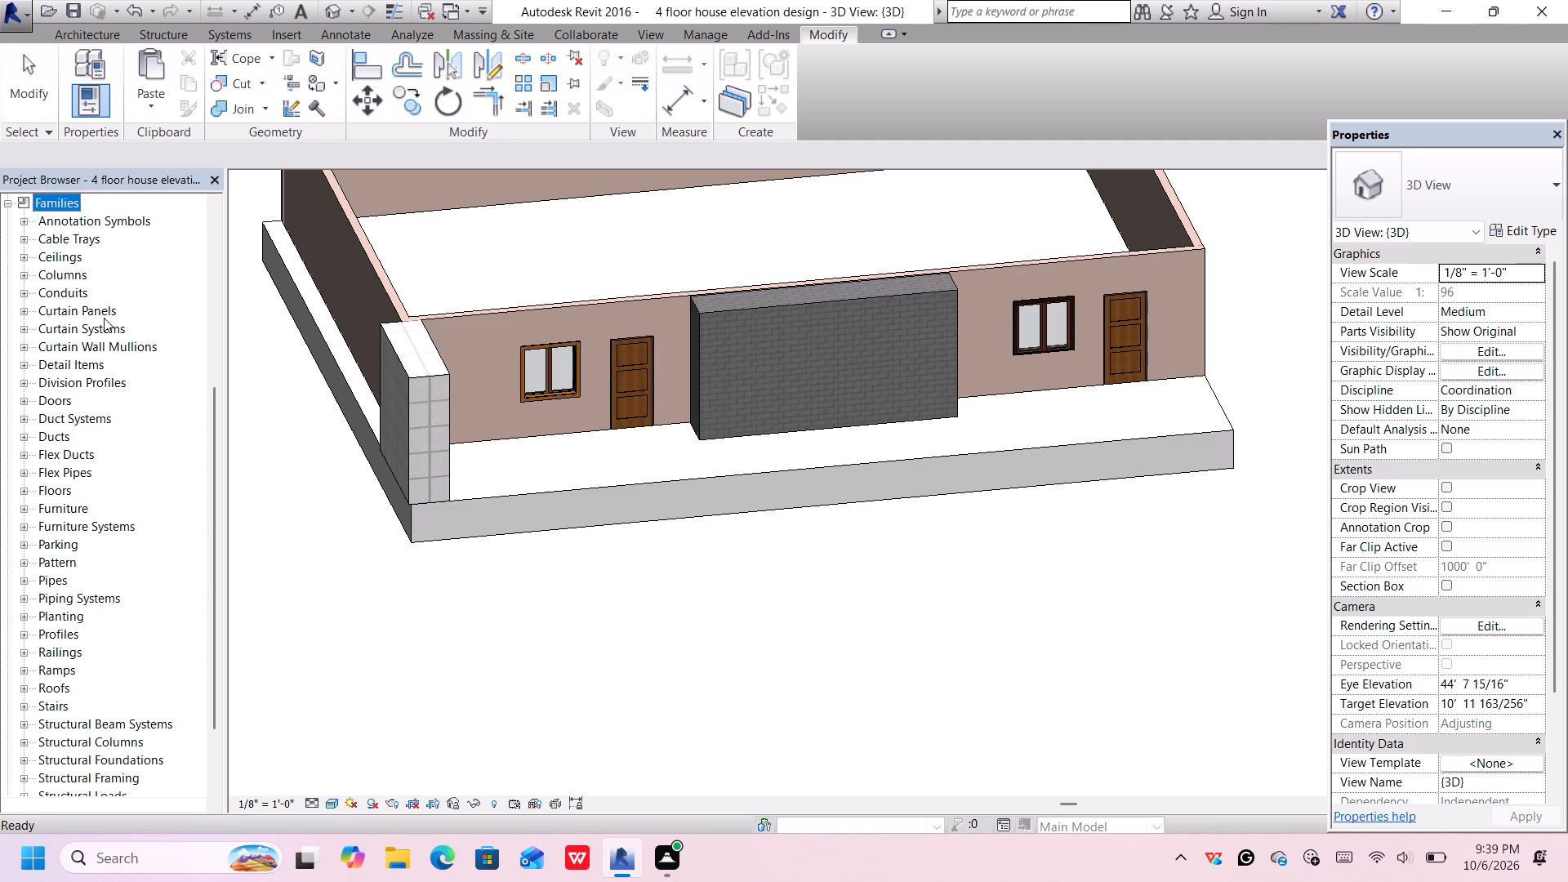
pyautogui.scroll(-1, 104, 318)
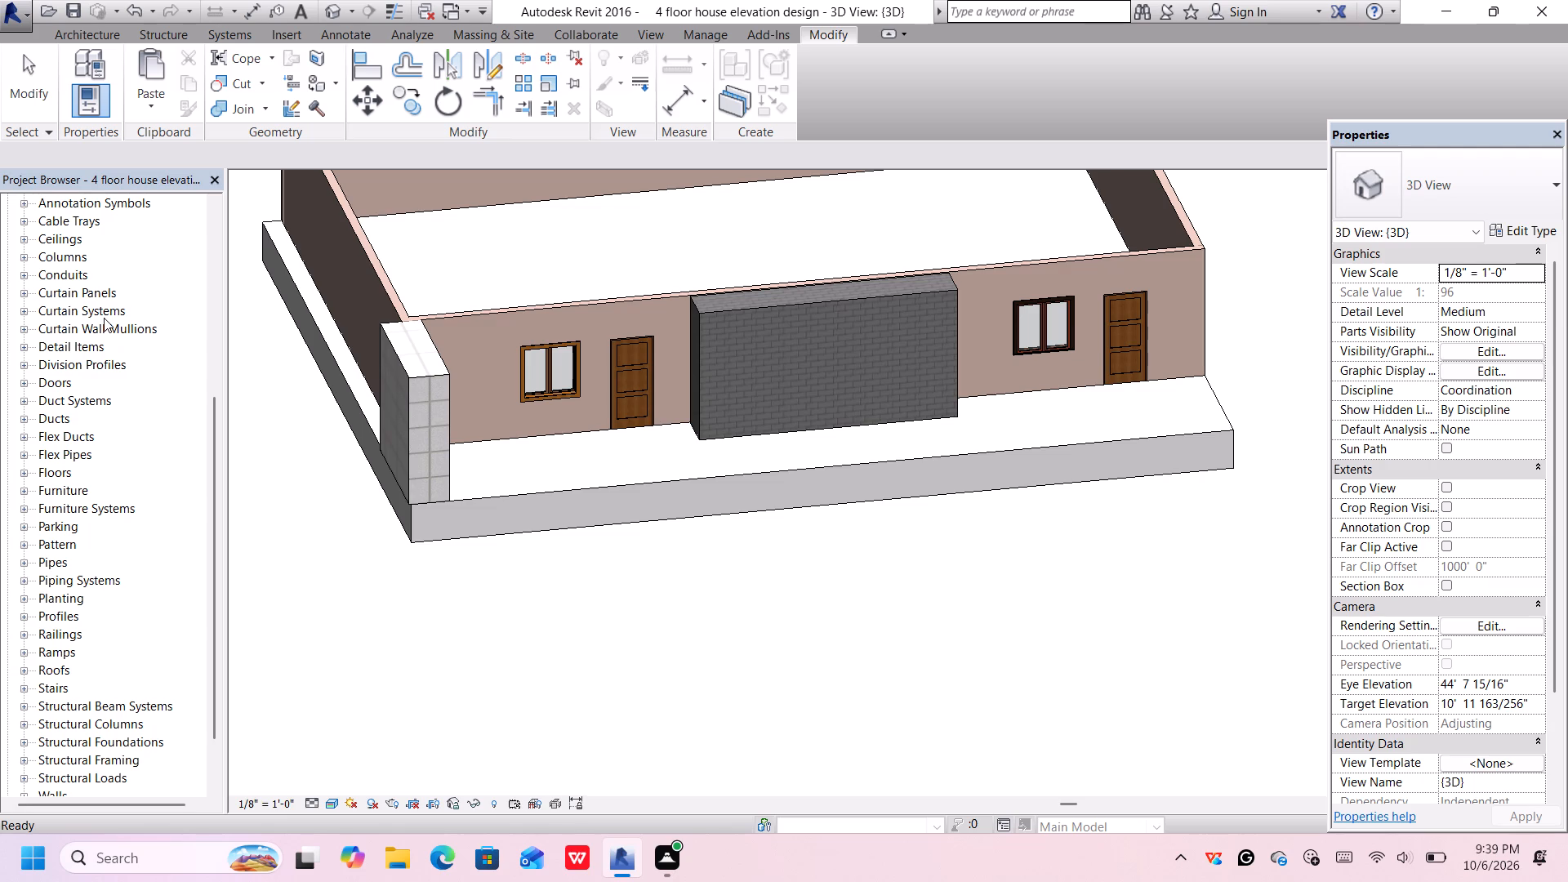
pyautogui.scroll(-1, 104, 318)
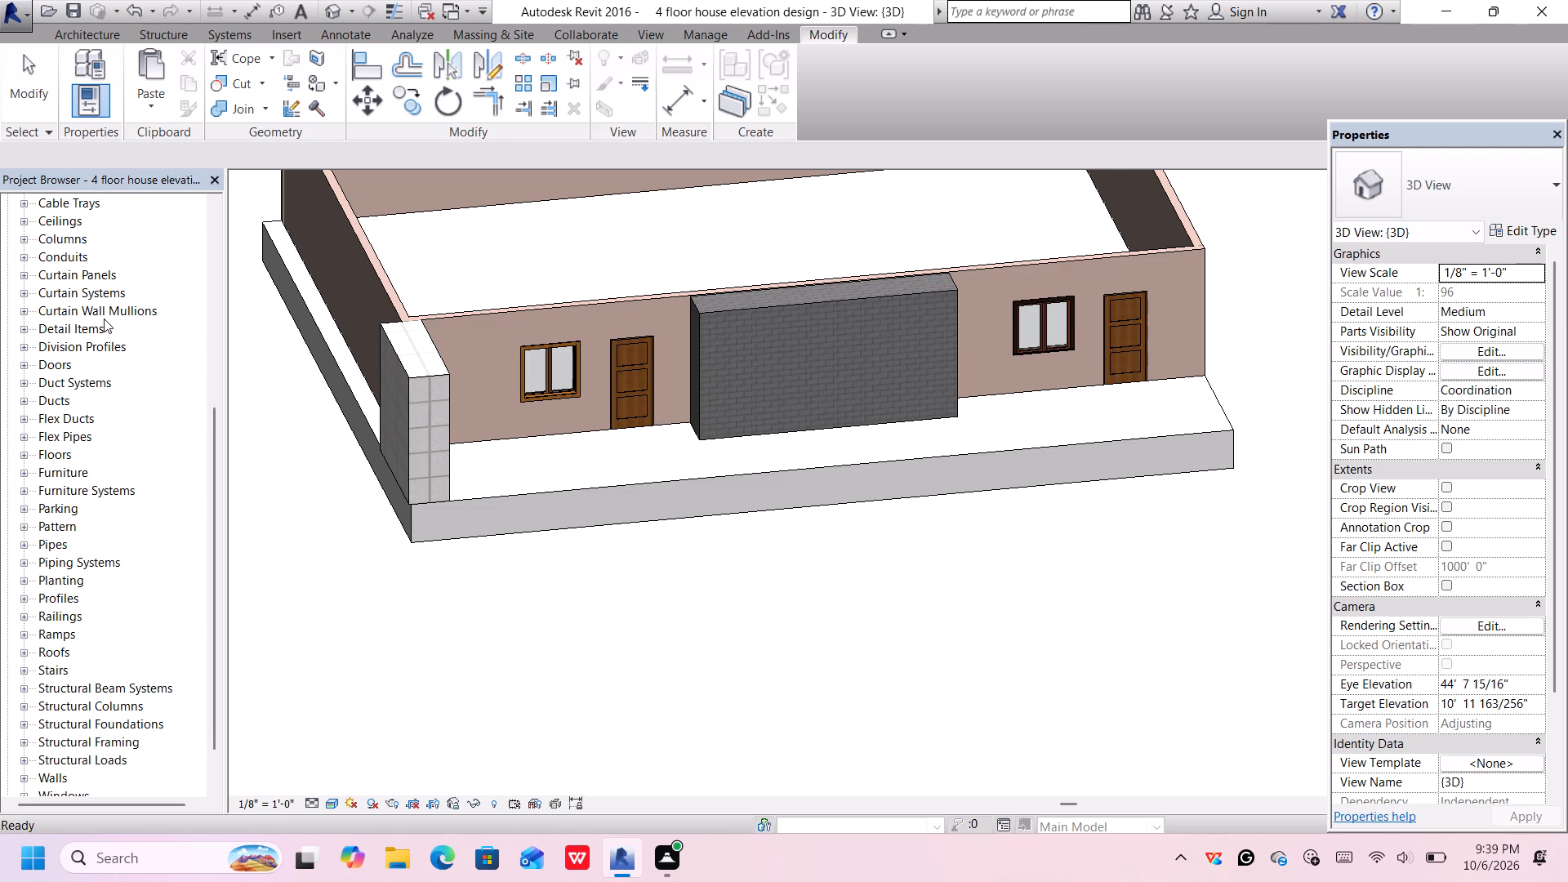
pyautogui.scroll(-3, 104, 318)
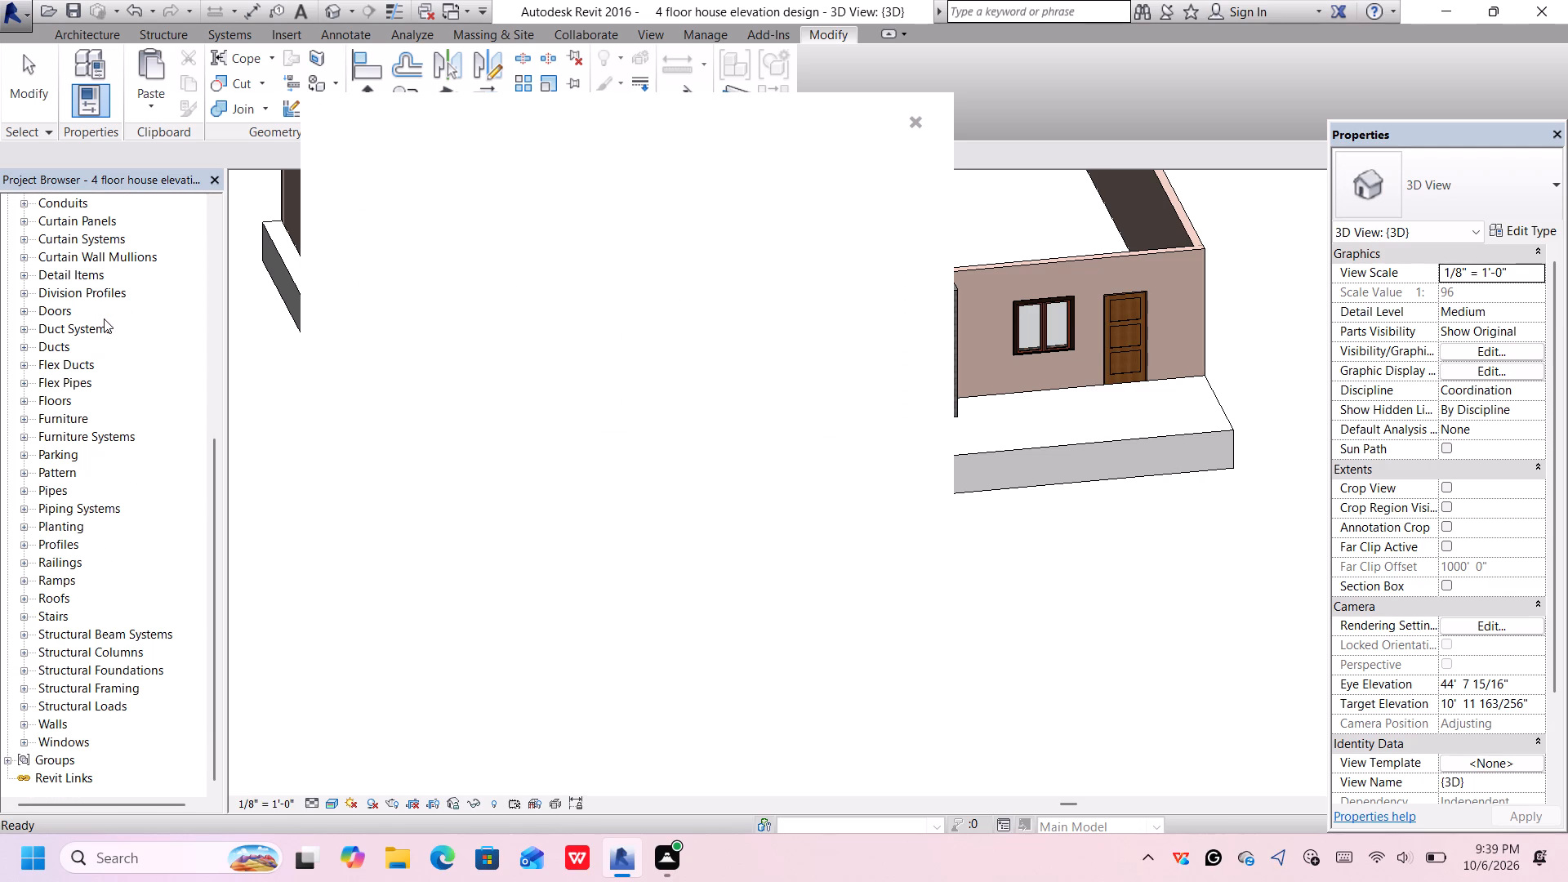
pyautogui.click(915, 119)
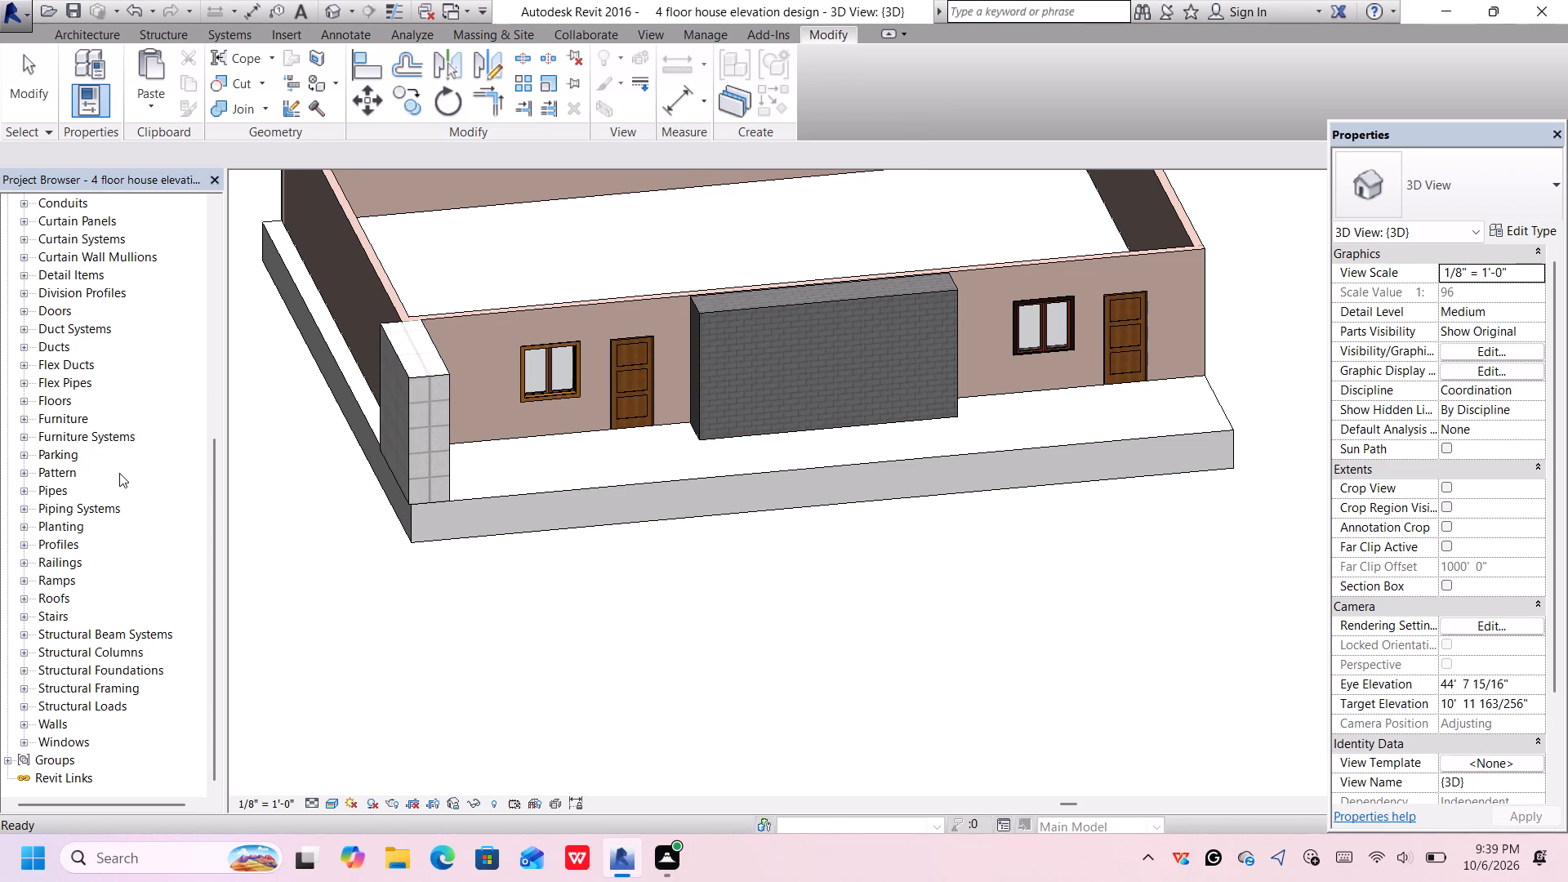
pyautogui.click(80, 566)
pyautogui.doubleClick(60, 558)
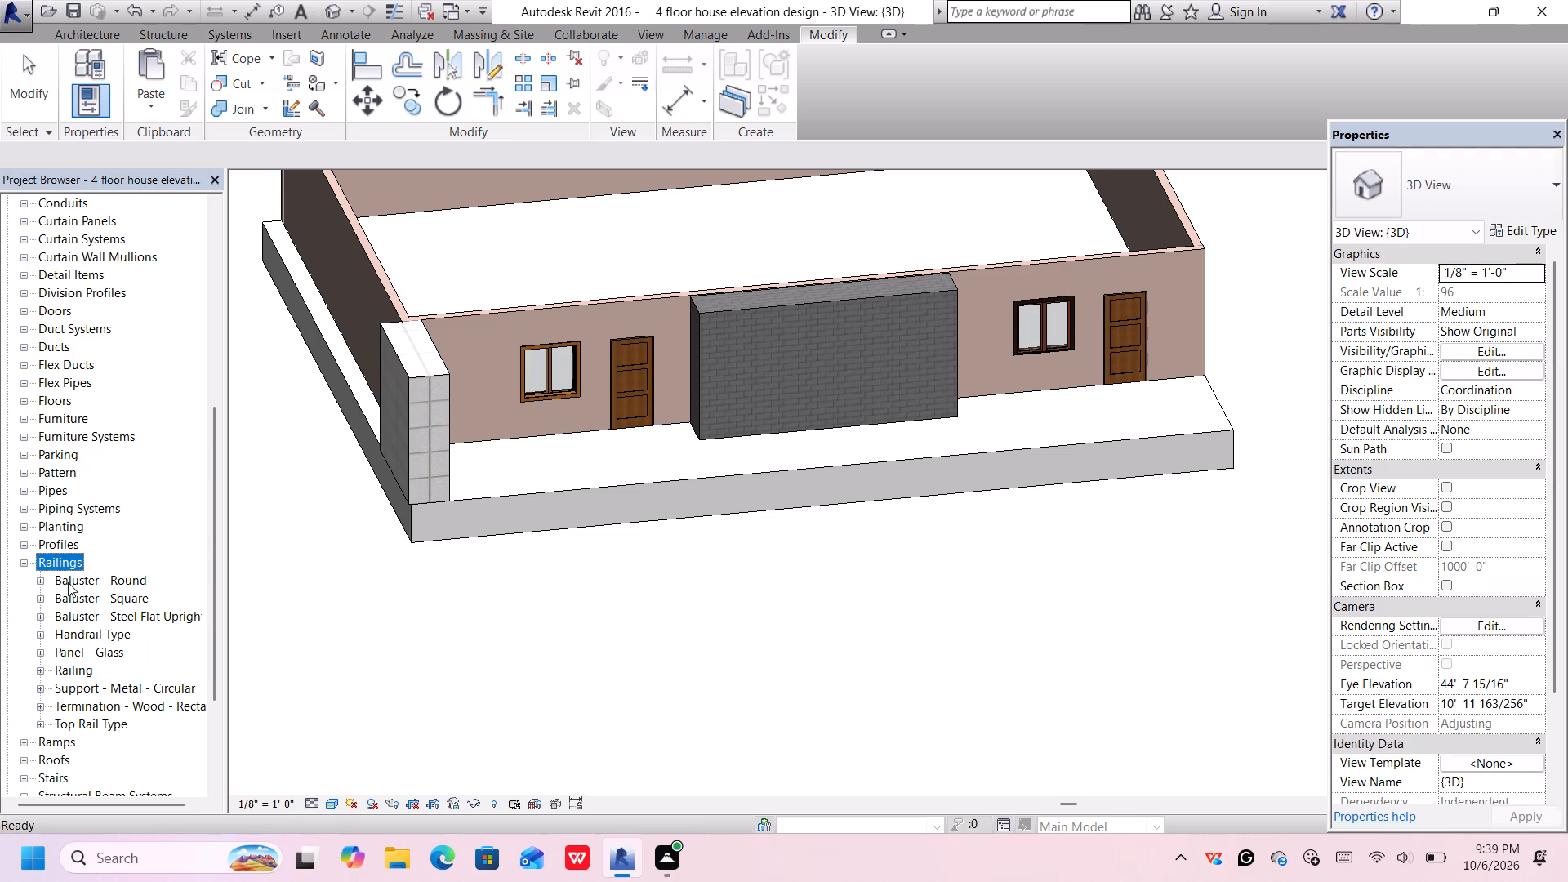
pyautogui.click(68, 582)
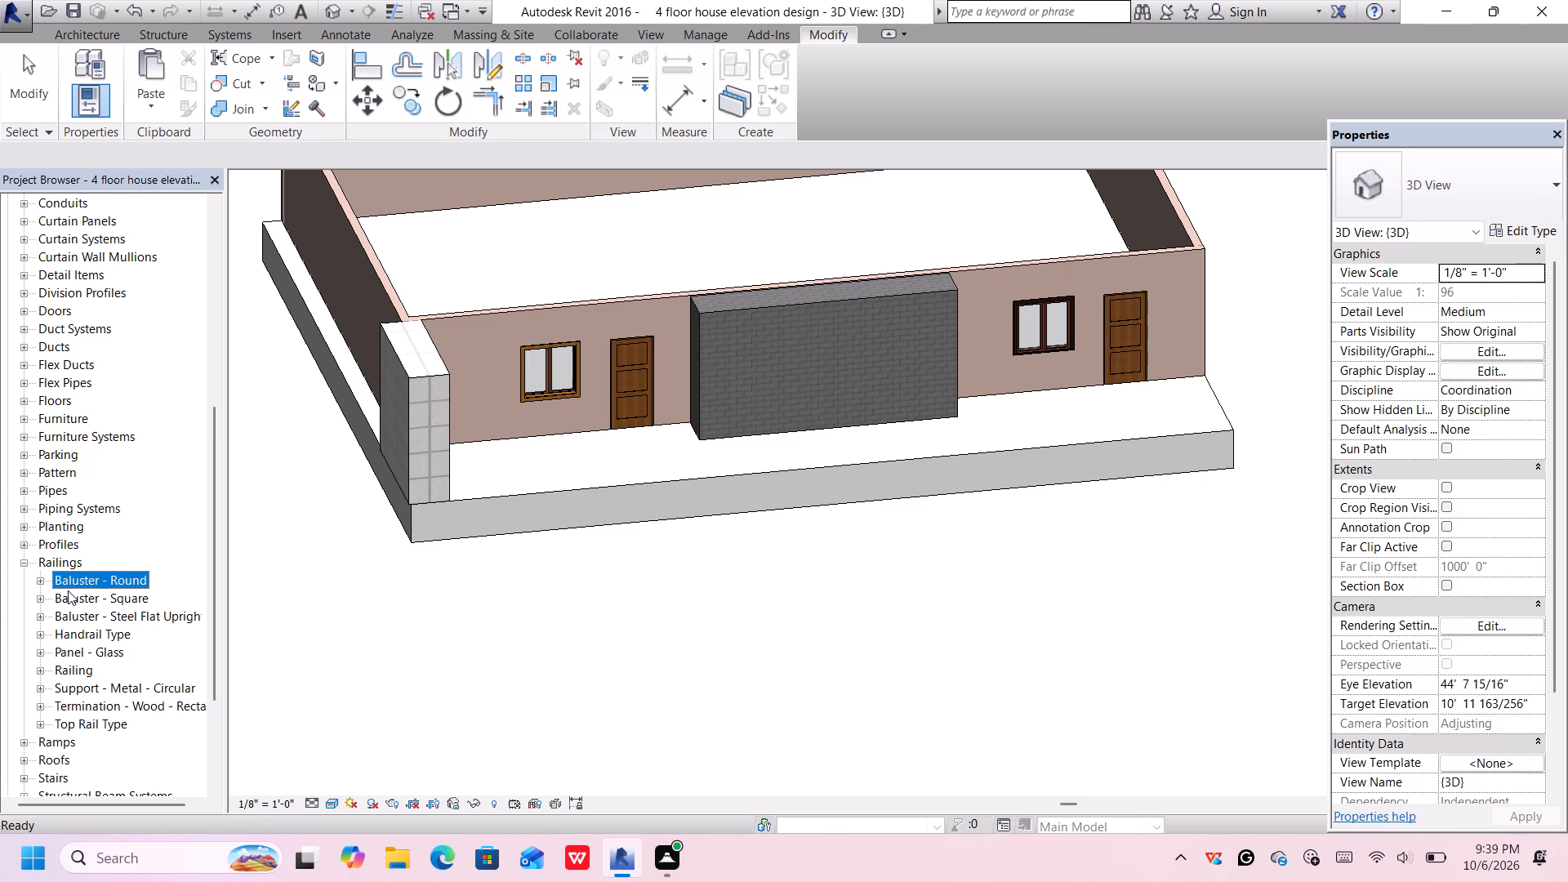
pyautogui.click(68, 590)
# Browse the US Imperial library's Railings > Balusters folder for loading a family, previewing several baluster, panel and post families.
pyautogui.click(102, 31)
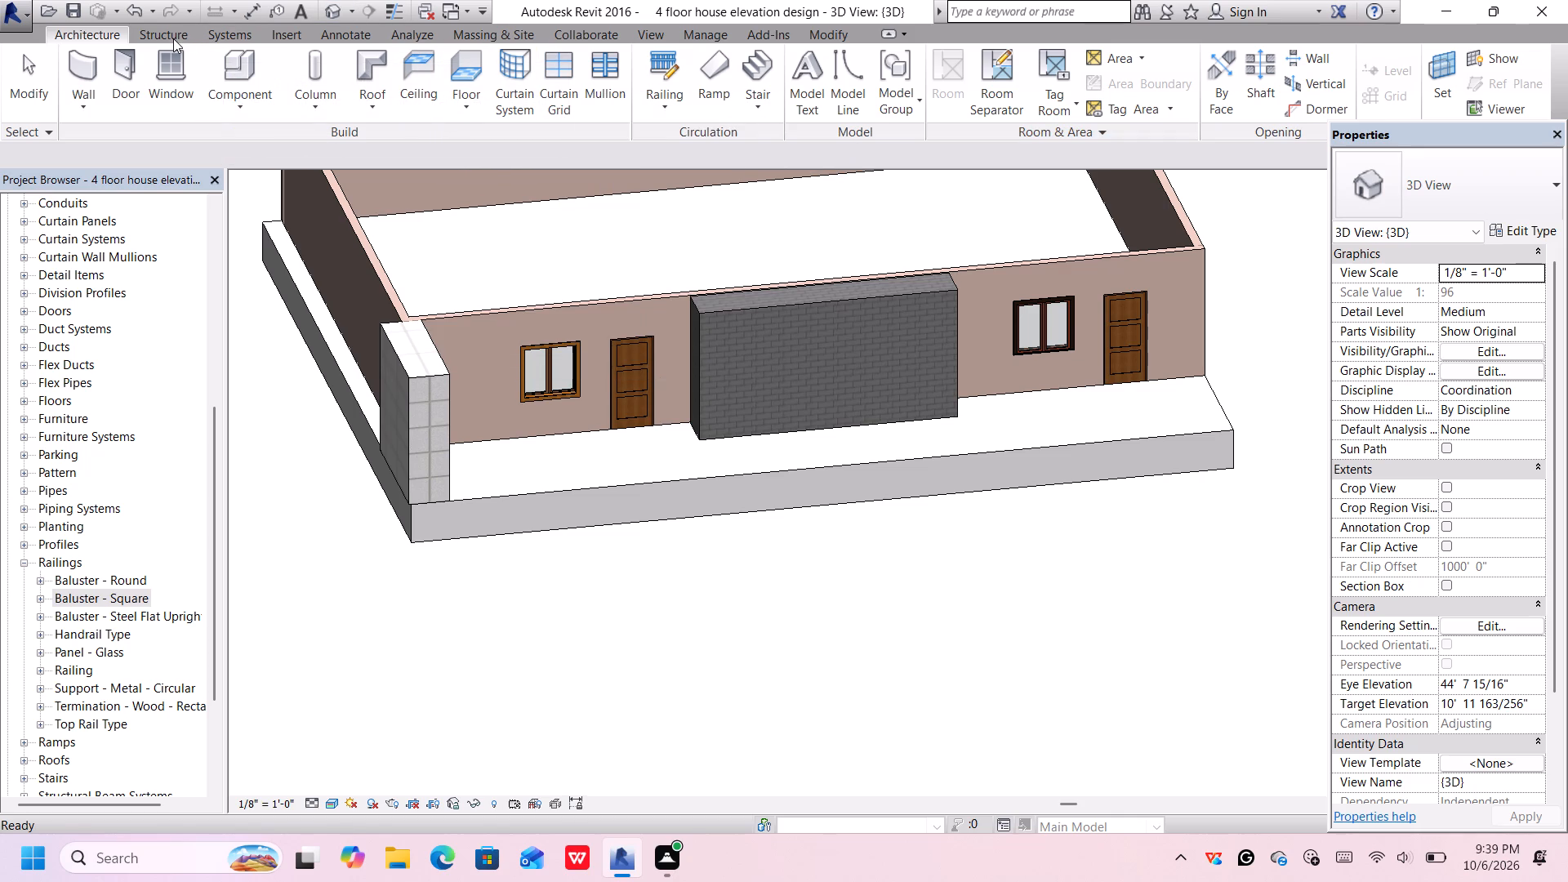
pyautogui.click(284, 33)
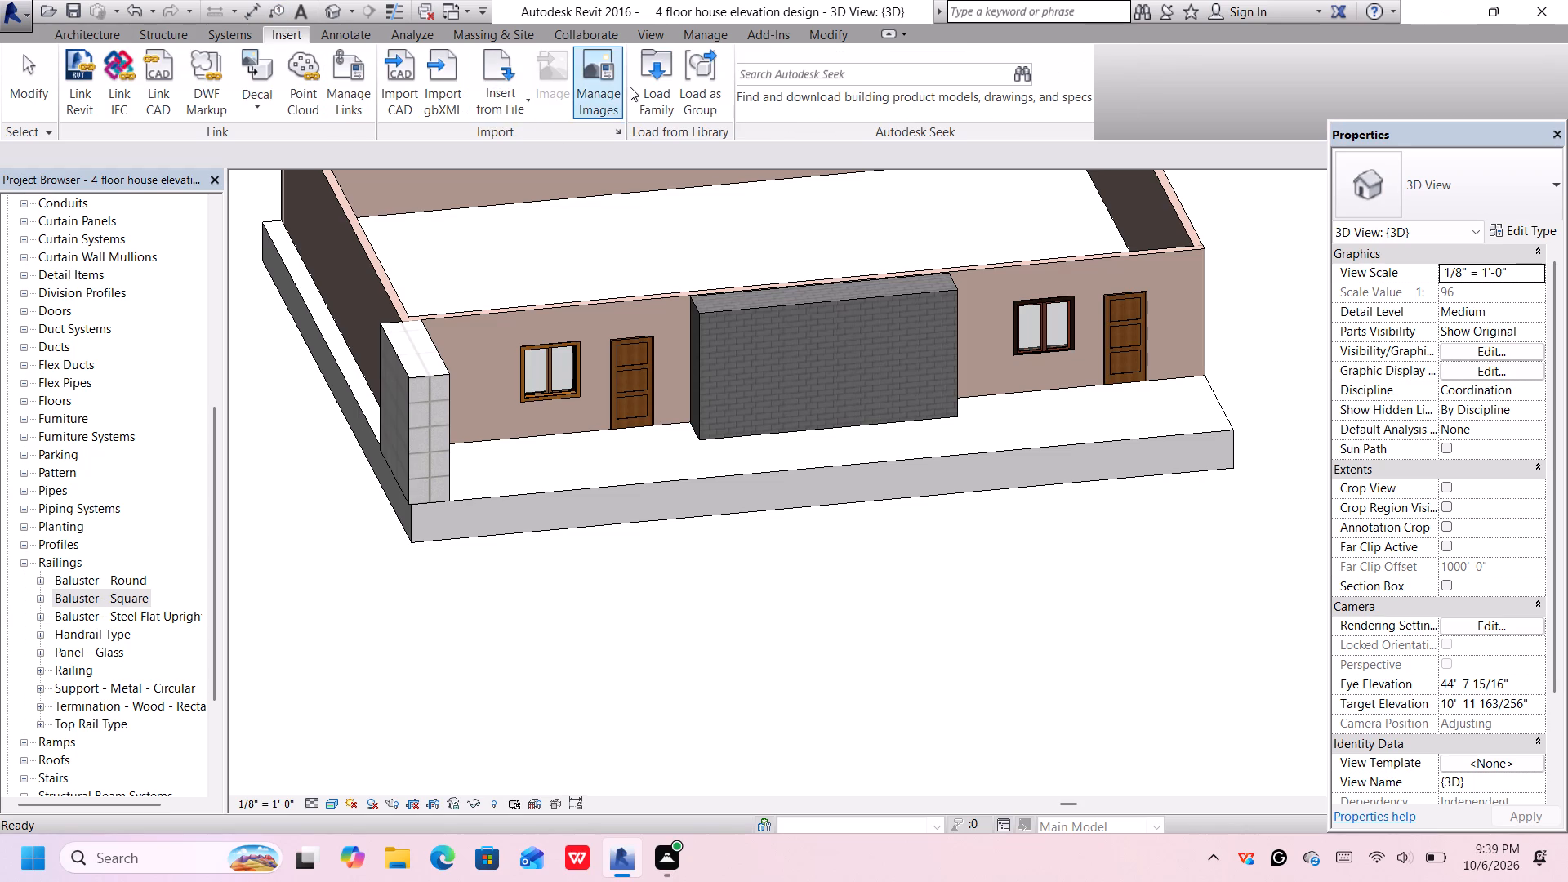
pyautogui.click(653, 68)
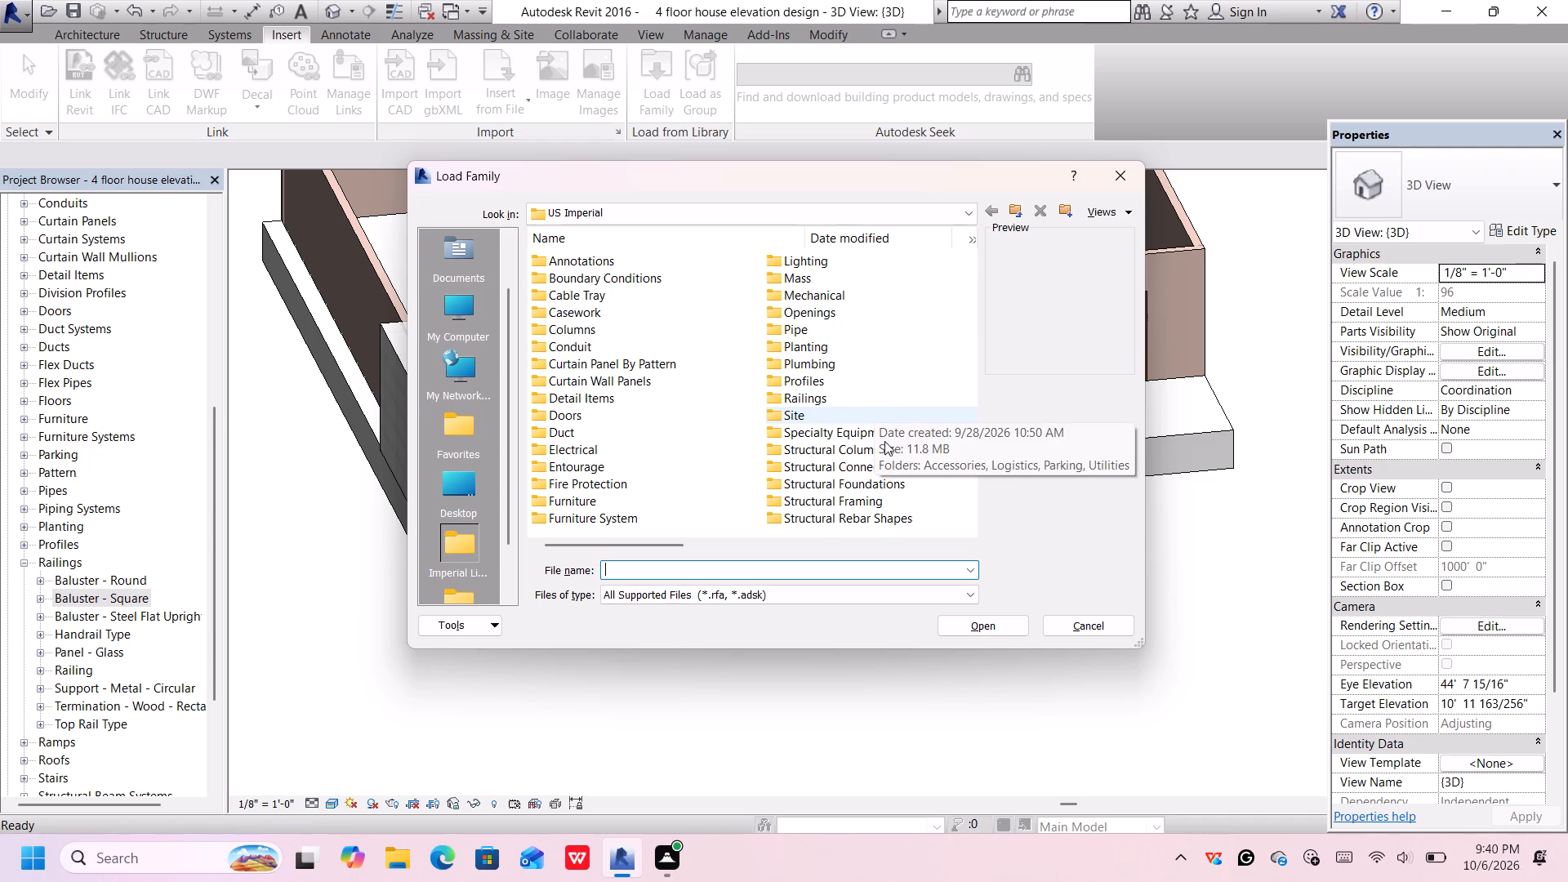
pyautogui.scroll(-1, 884, 438)
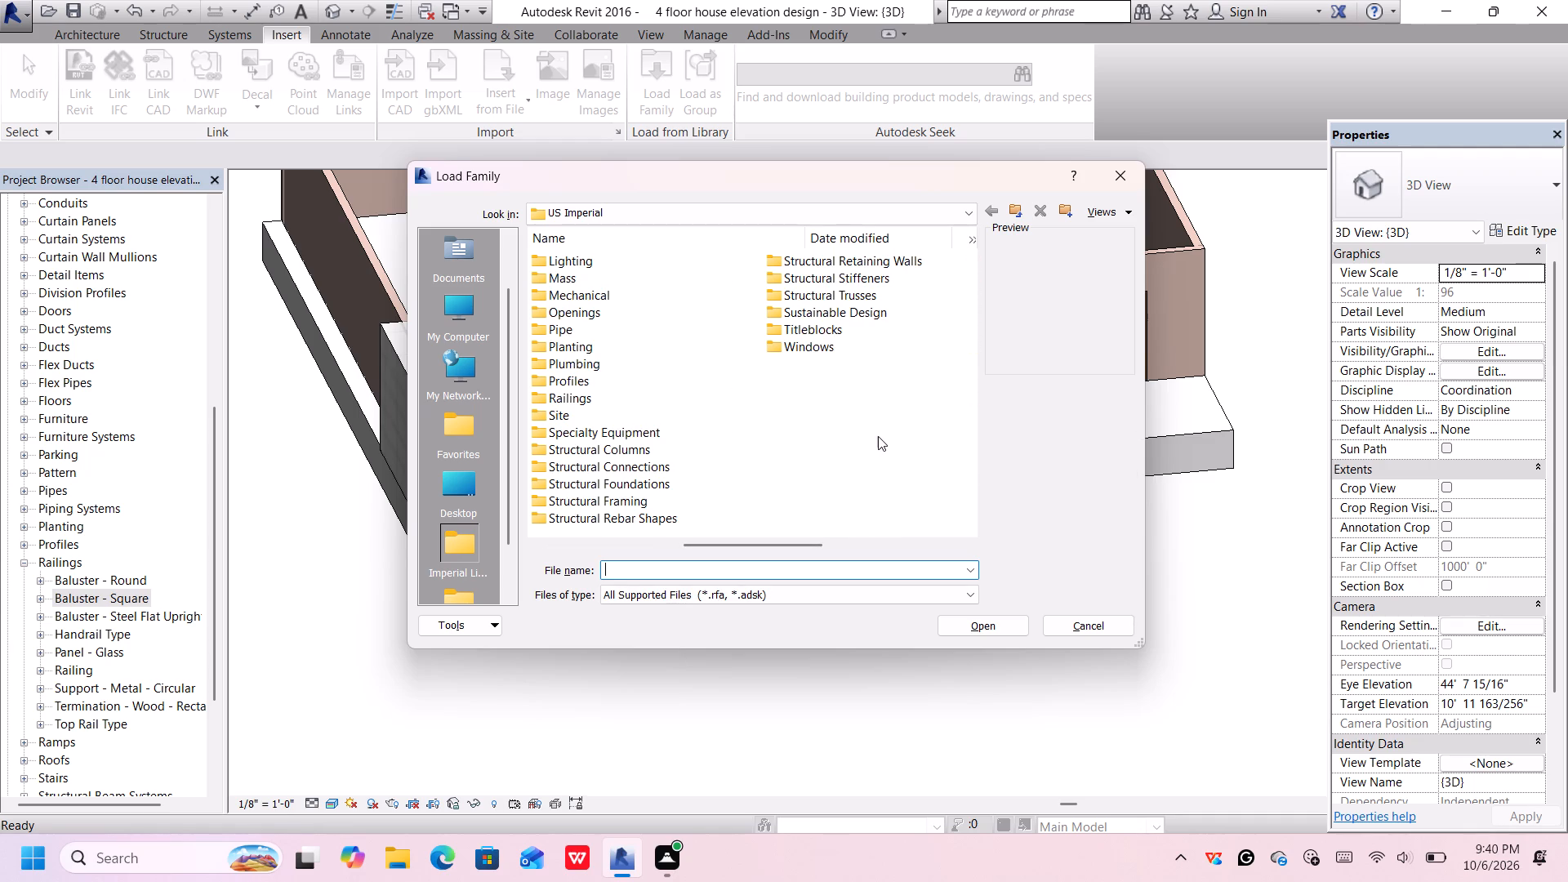
pyautogui.doubleClick(568, 399)
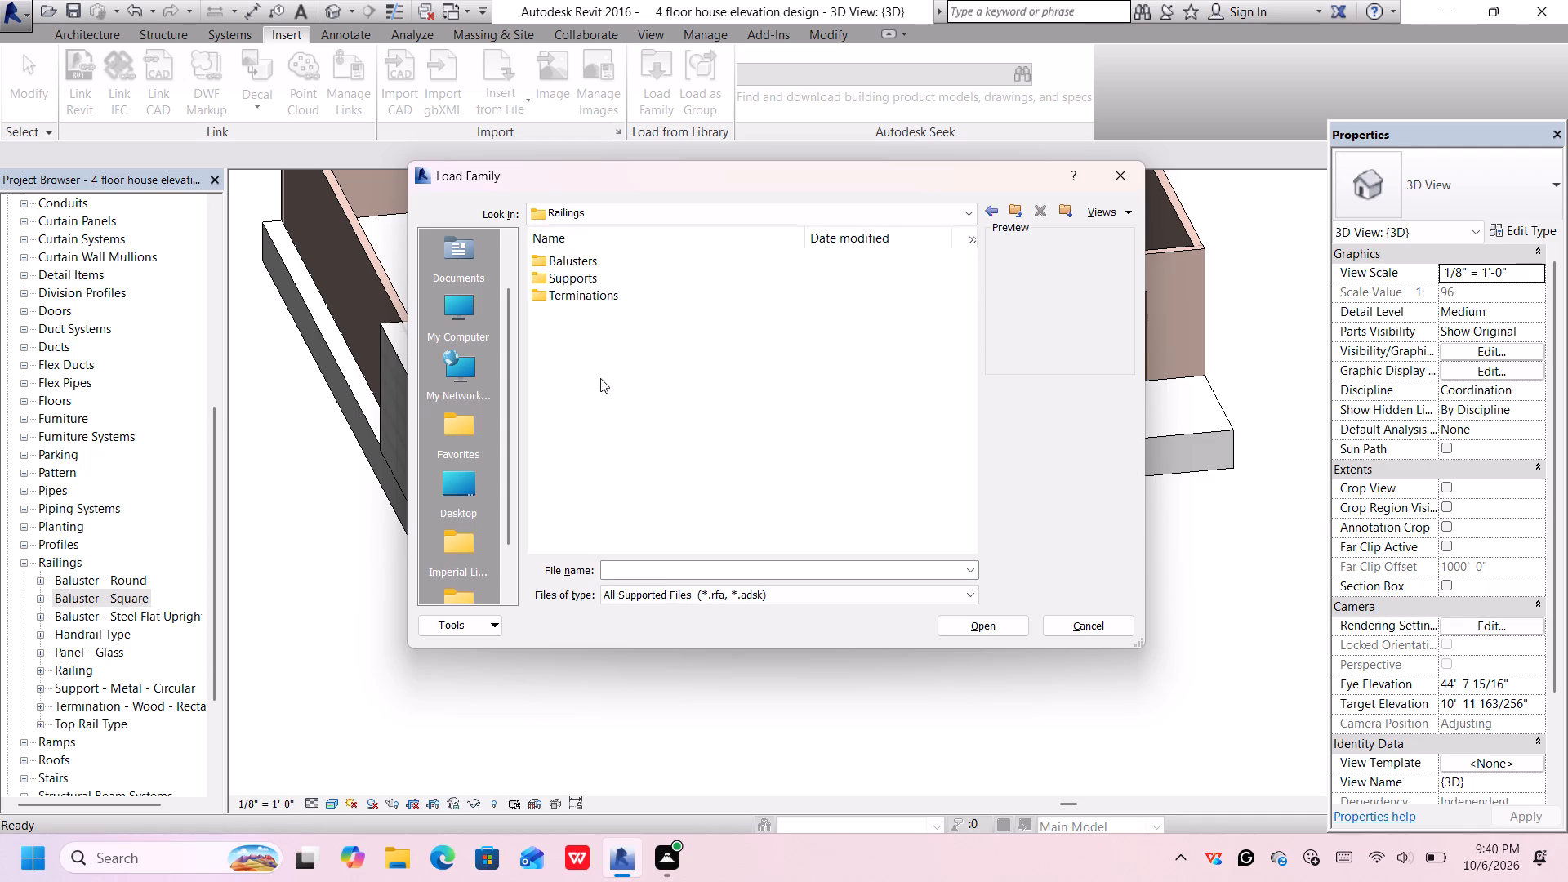
pyautogui.doubleClick(630, 258)
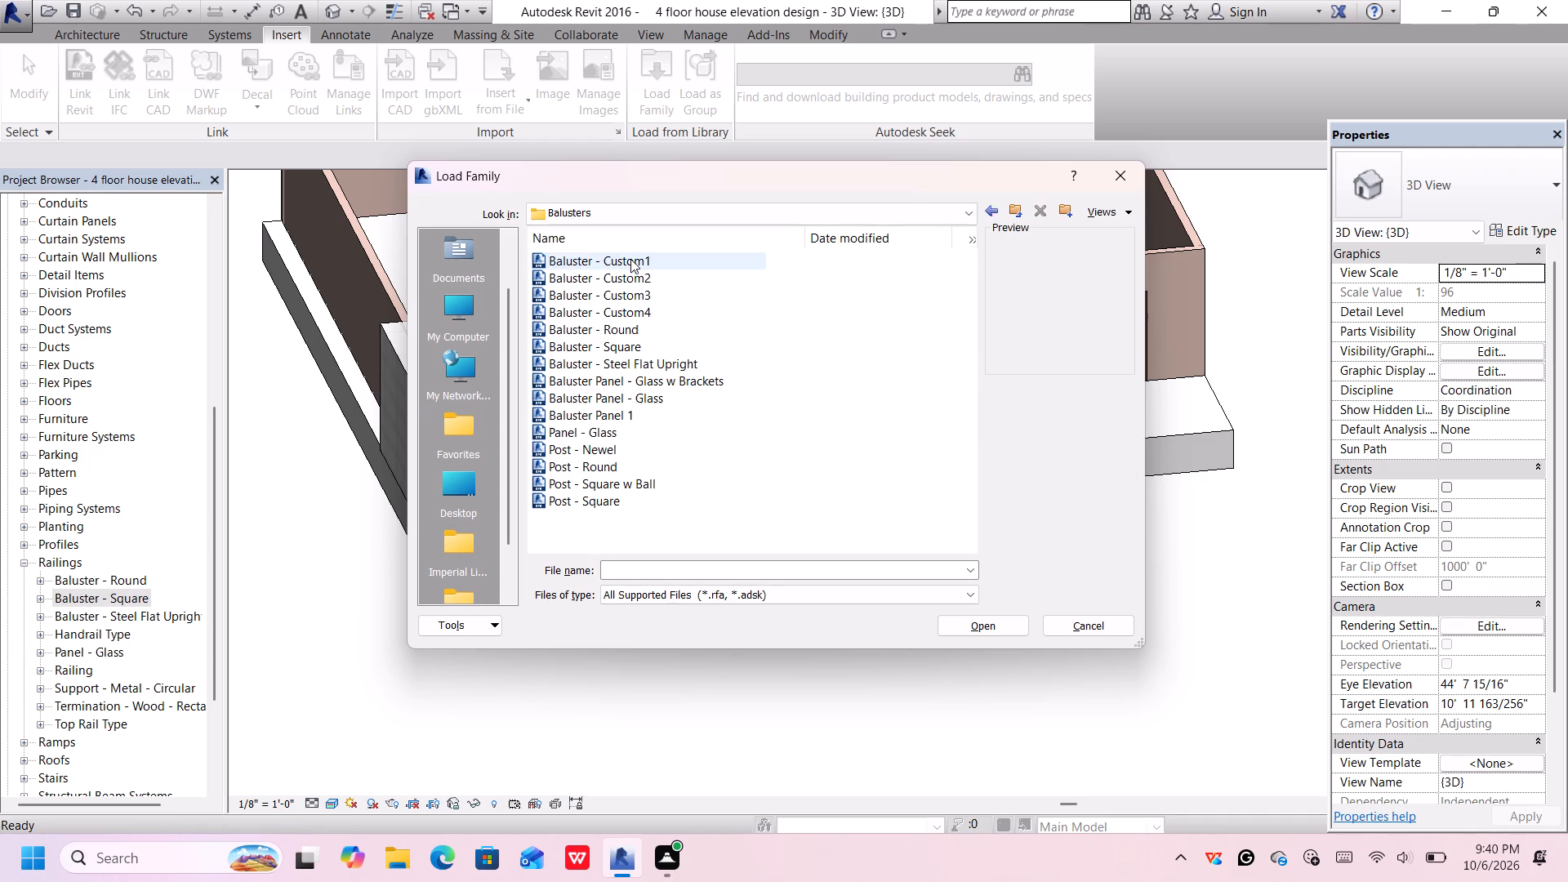
pyautogui.click(630, 262)
pyautogui.click(638, 286)
pyautogui.click(644, 303)
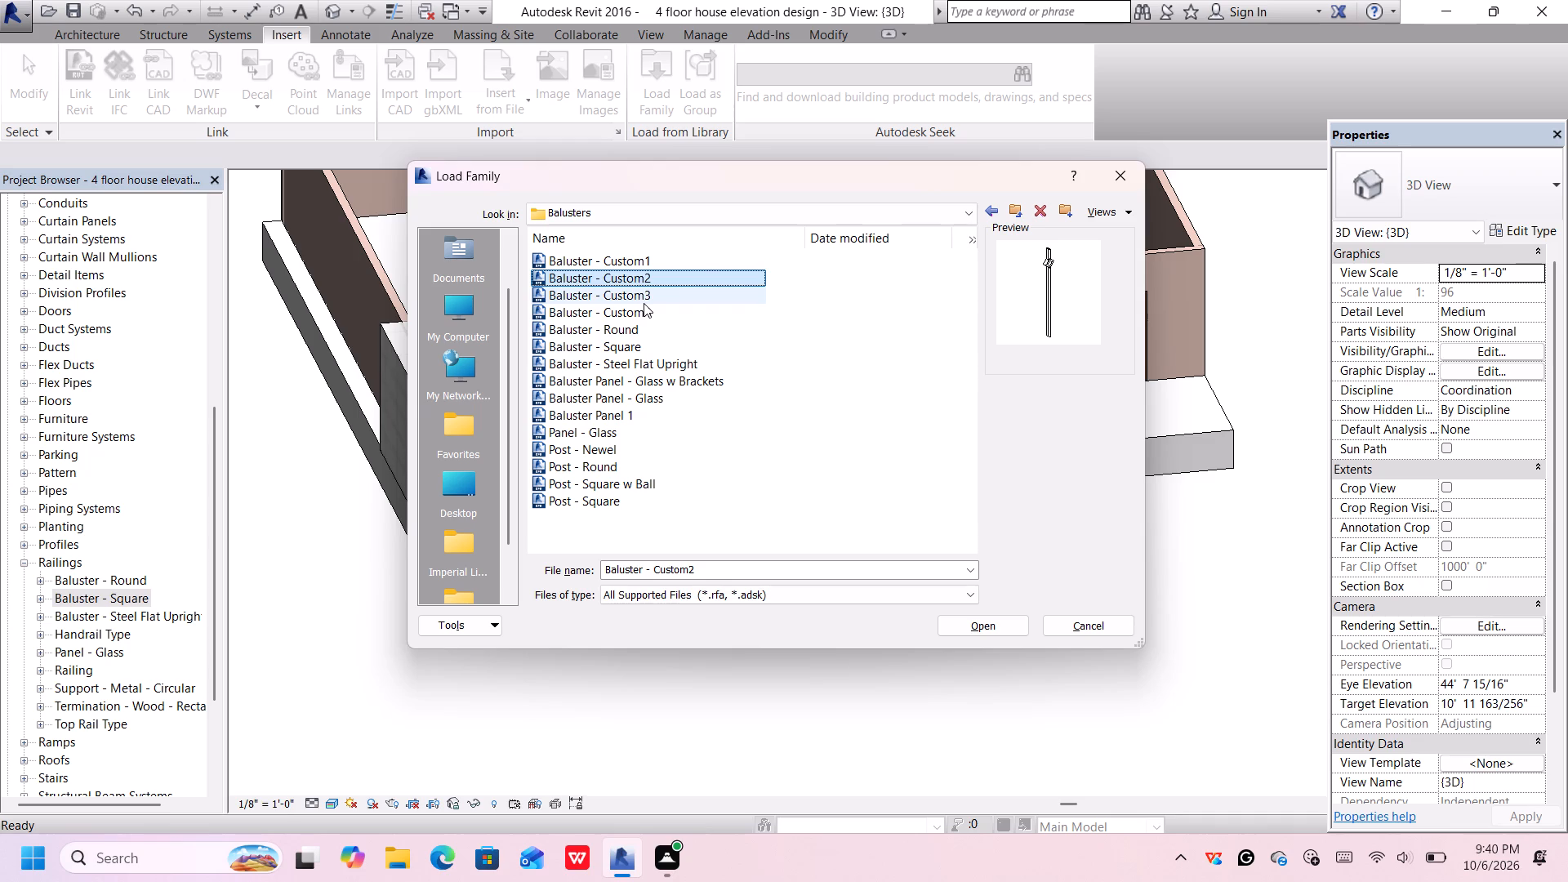
pyautogui.click(644, 337)
pyautogui.click(635, 373)
pyautogui.click(636, 419)
pyautogui.click(630, 458)
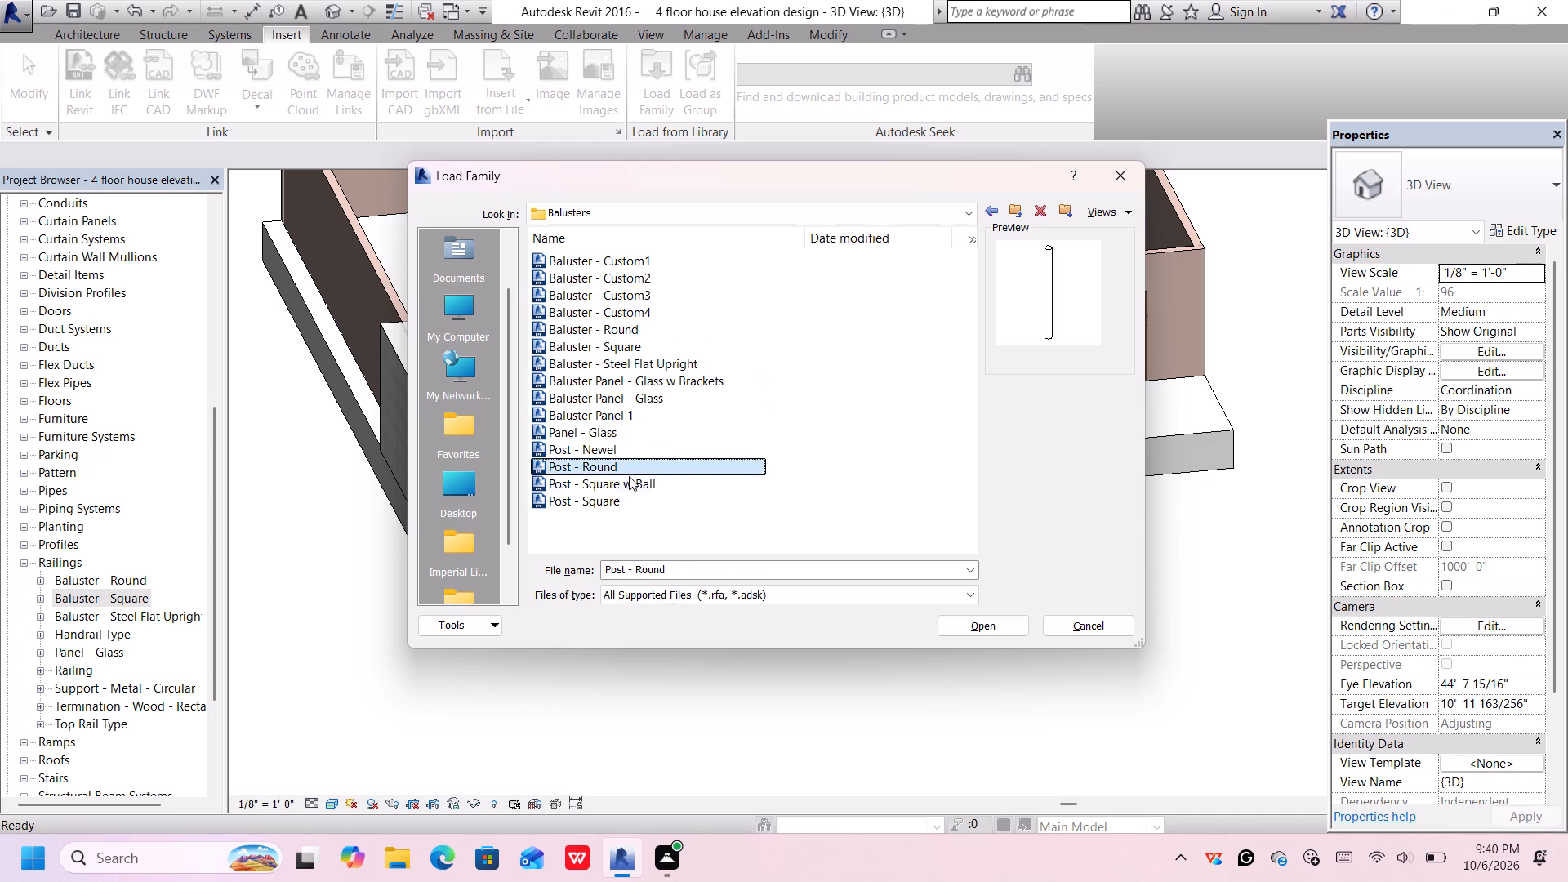
pyautogui.click(625, 502)
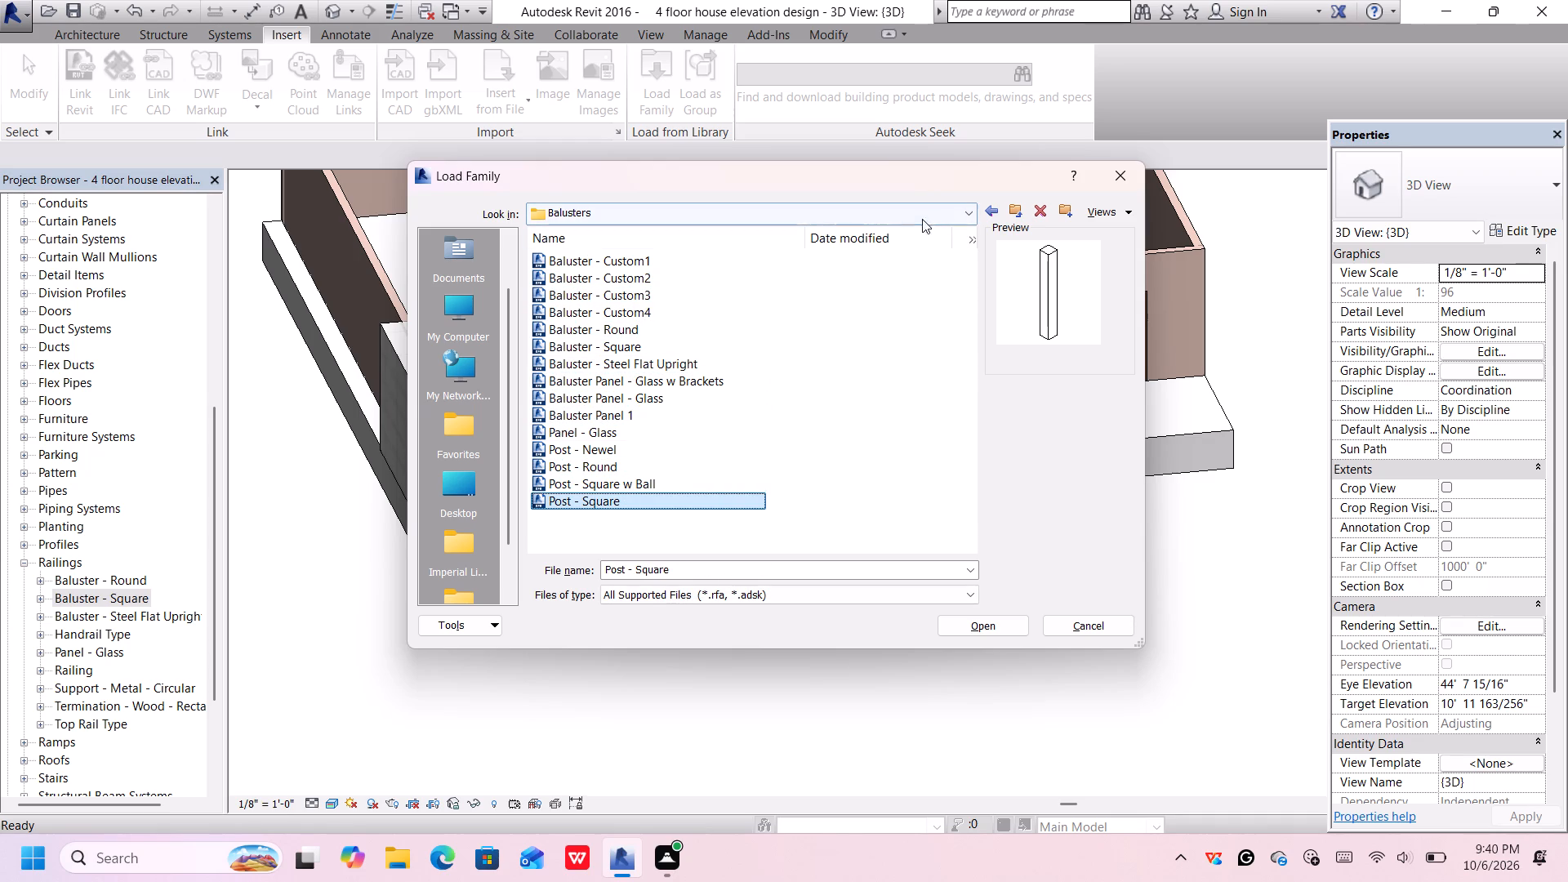
# Preview the families in the Railings library's Supports and Terminations folders.
pyautogui.click(990, 207)
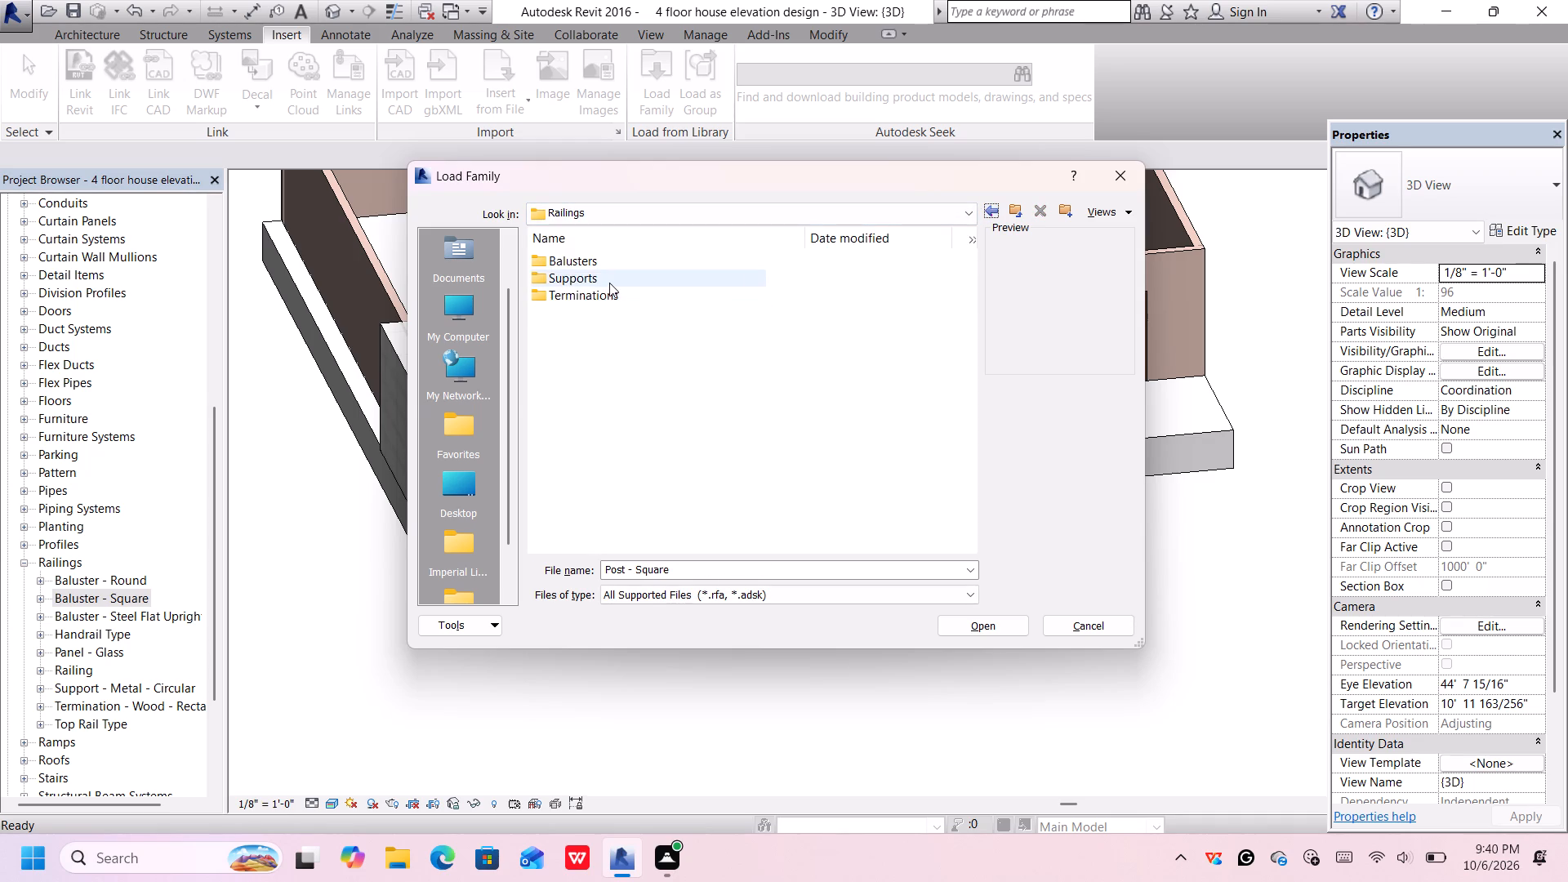
pyautogui.click(609, 283)
pyautogui.doubleClick(630, 277)
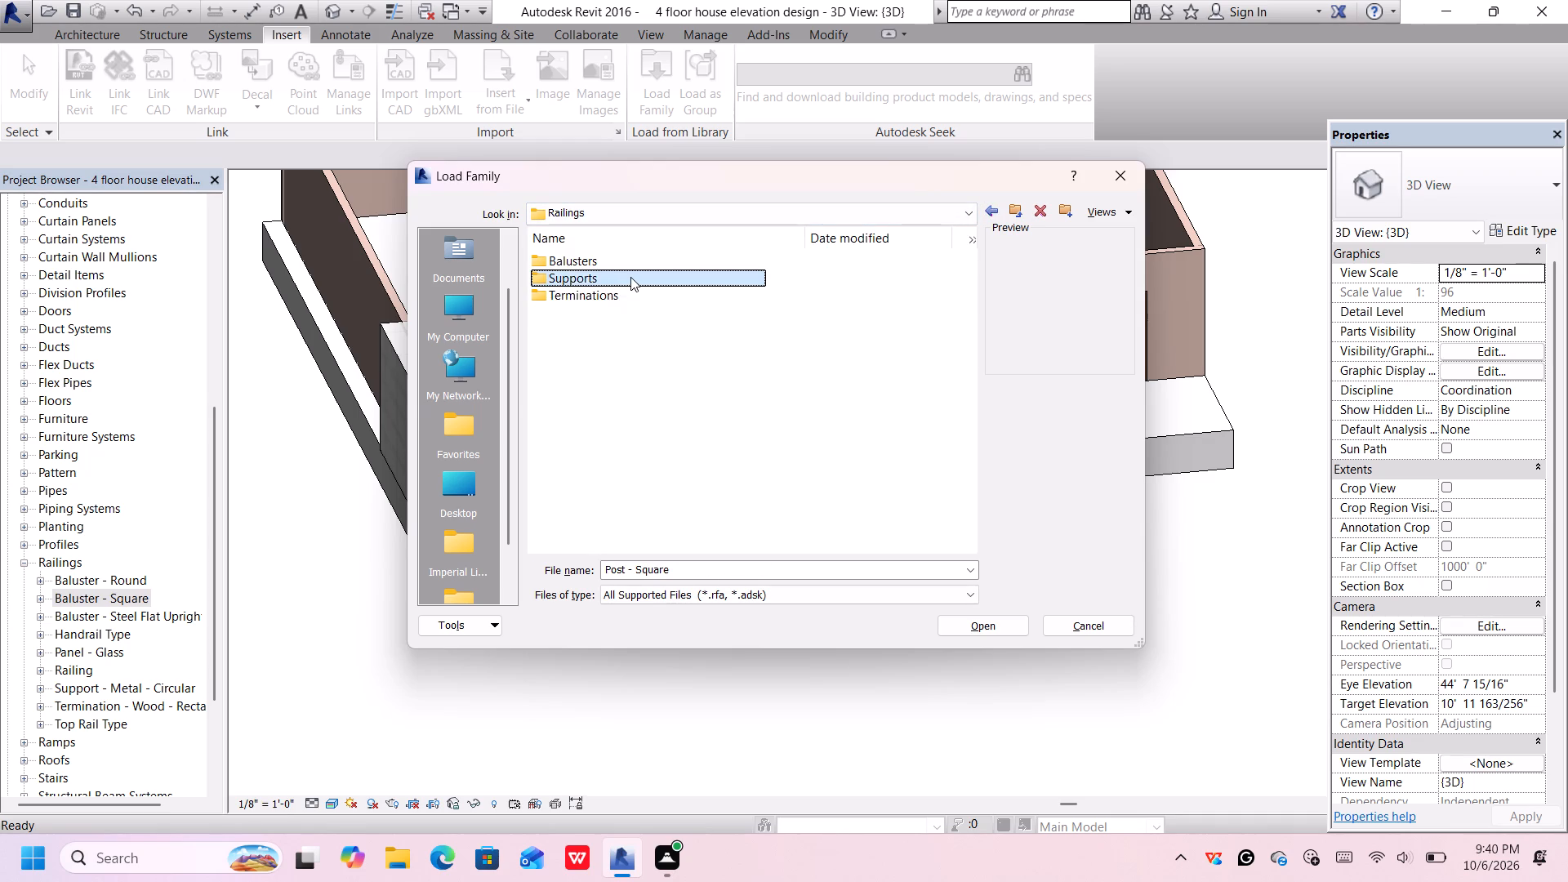
pyautogui.click(616, 262)
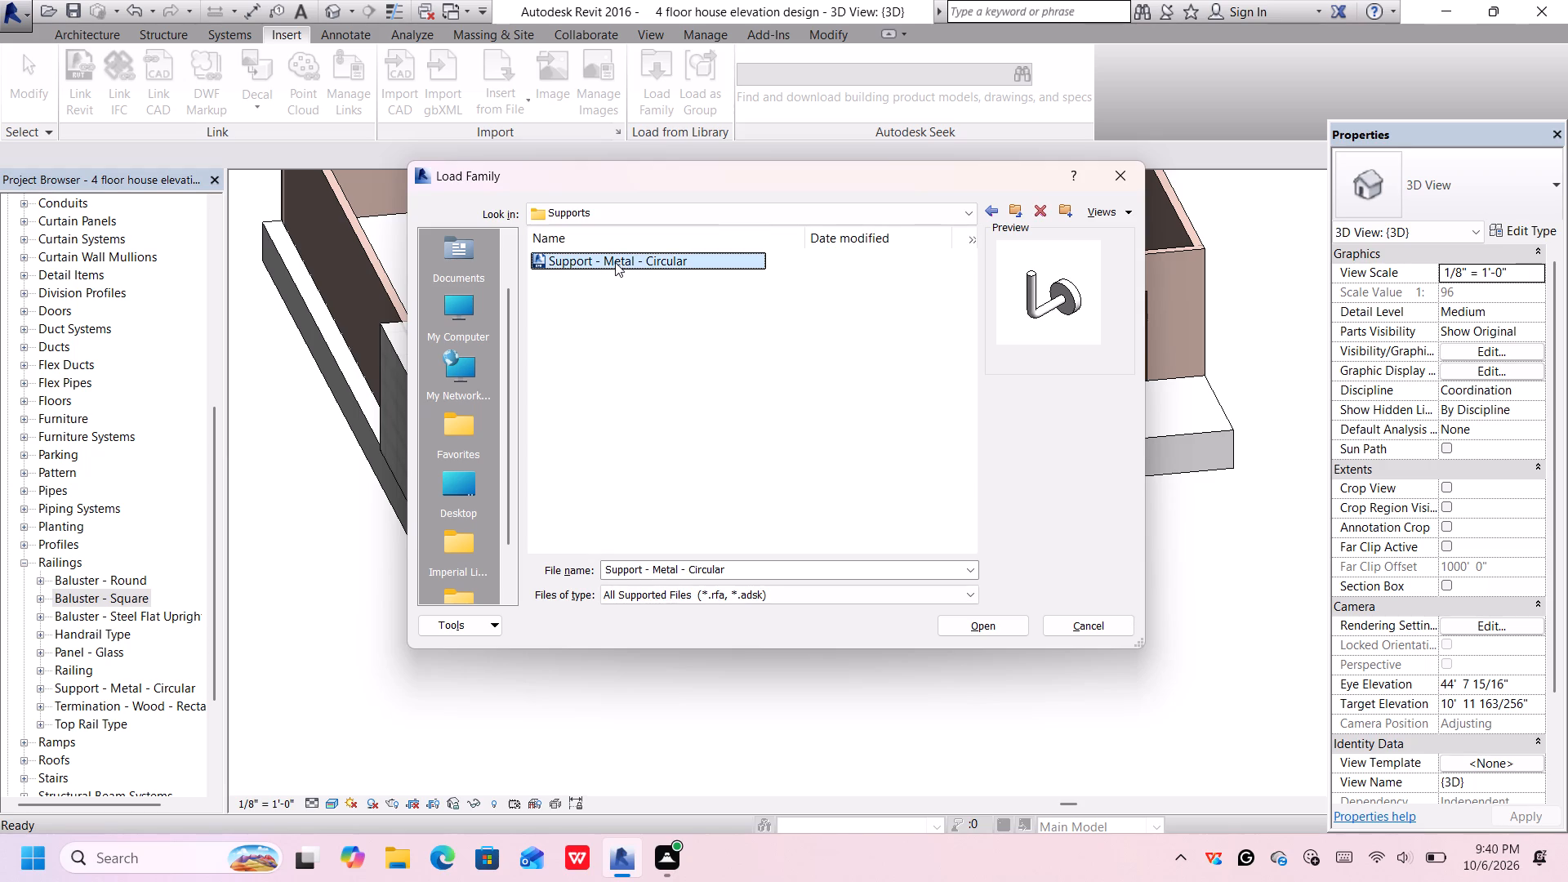
pyautogui.click(992, 207)
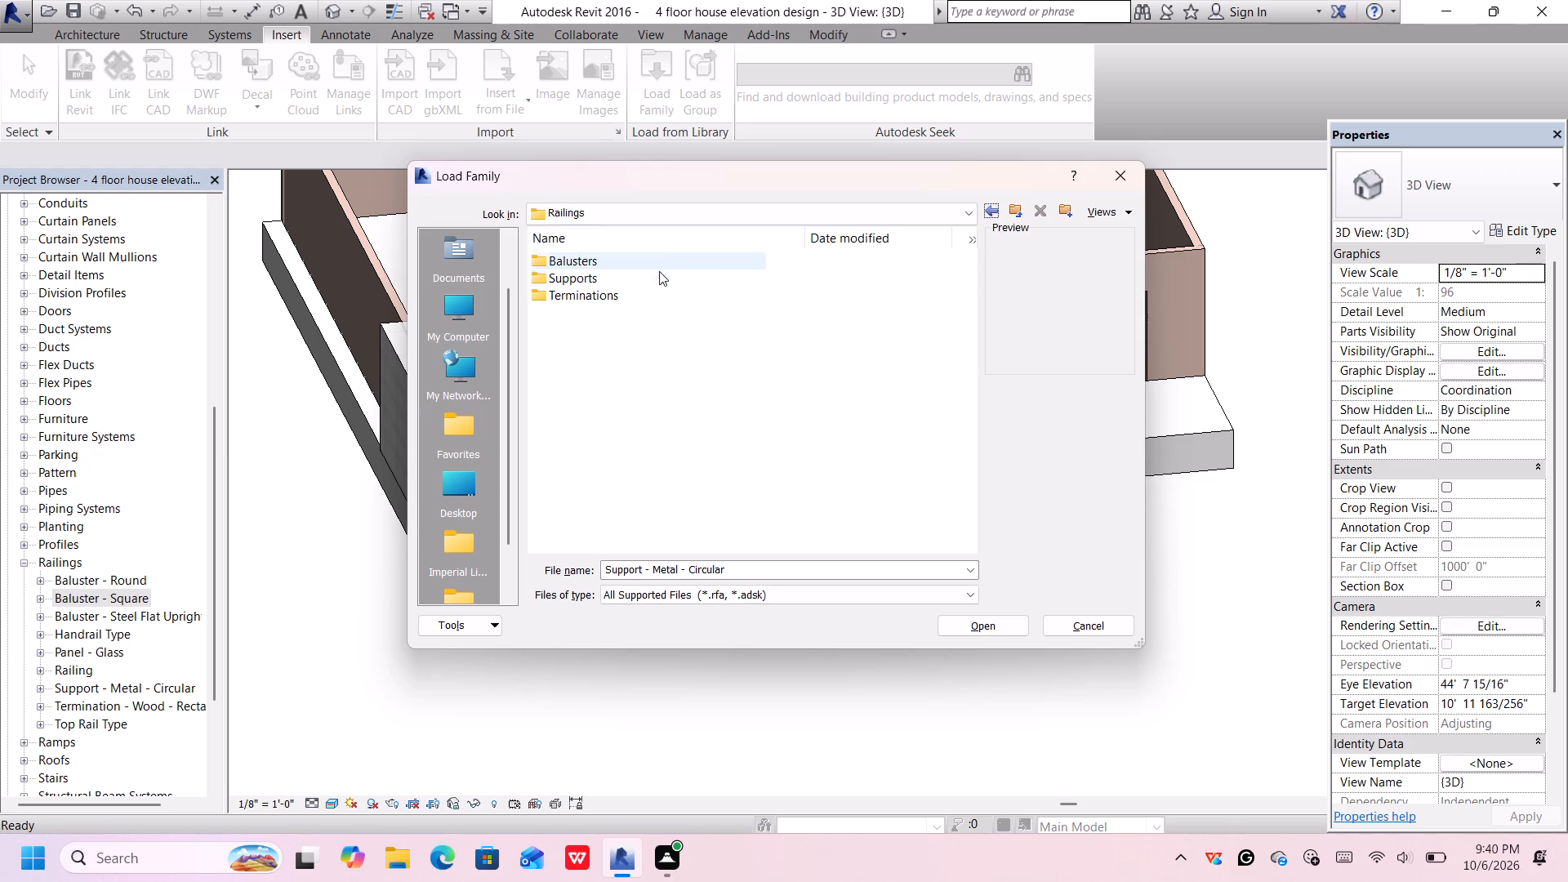
pyautogui.doubleClick(654, 289)
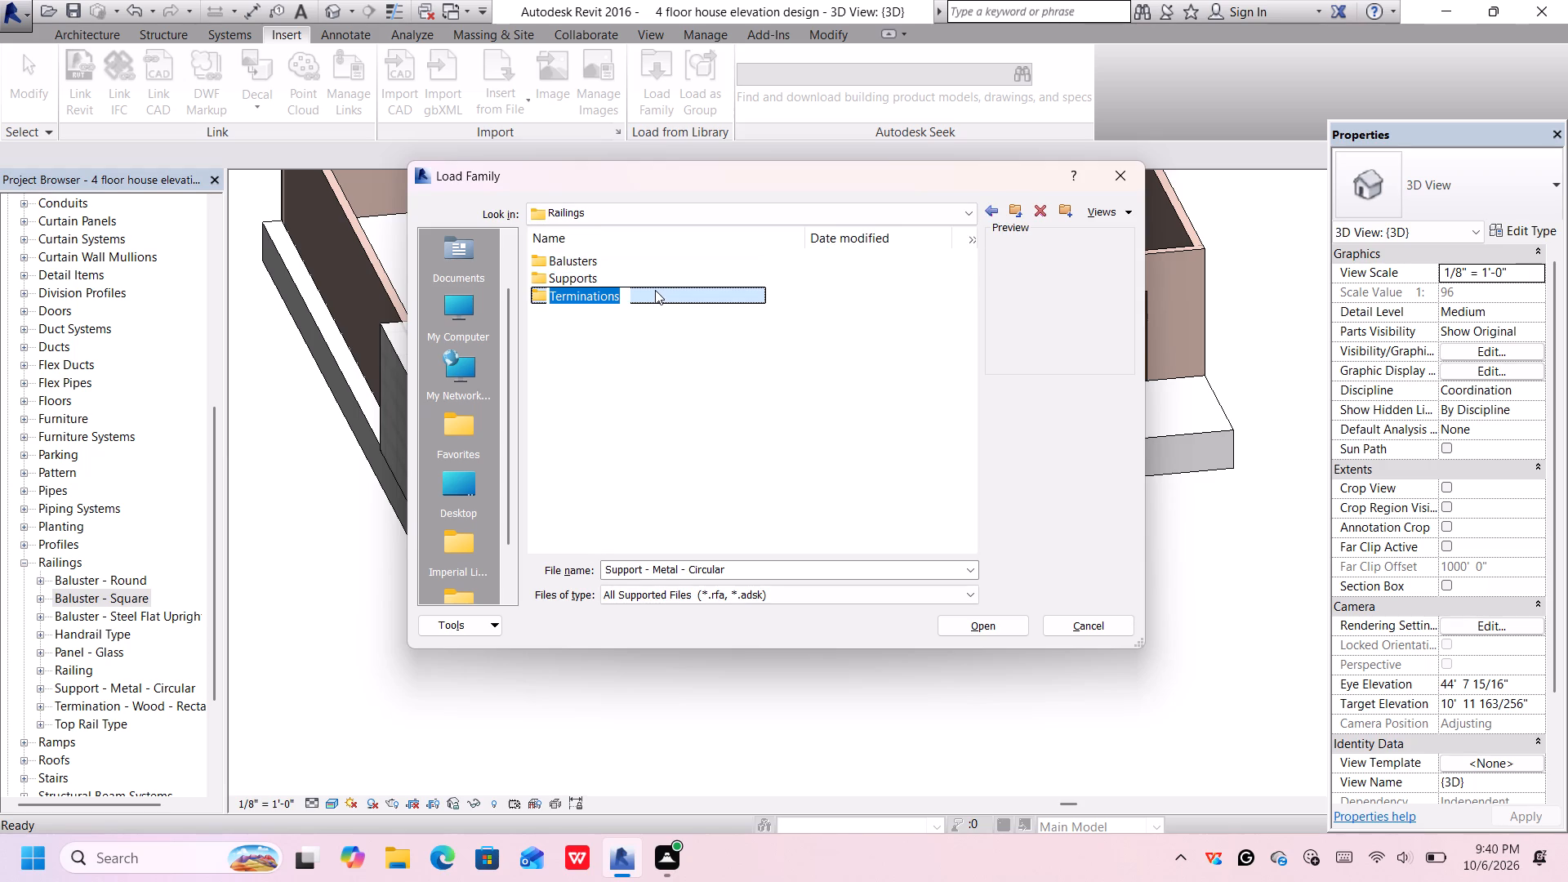
pyautogui.click(666, 293)
pyautogui.doubleClick(668, 296)
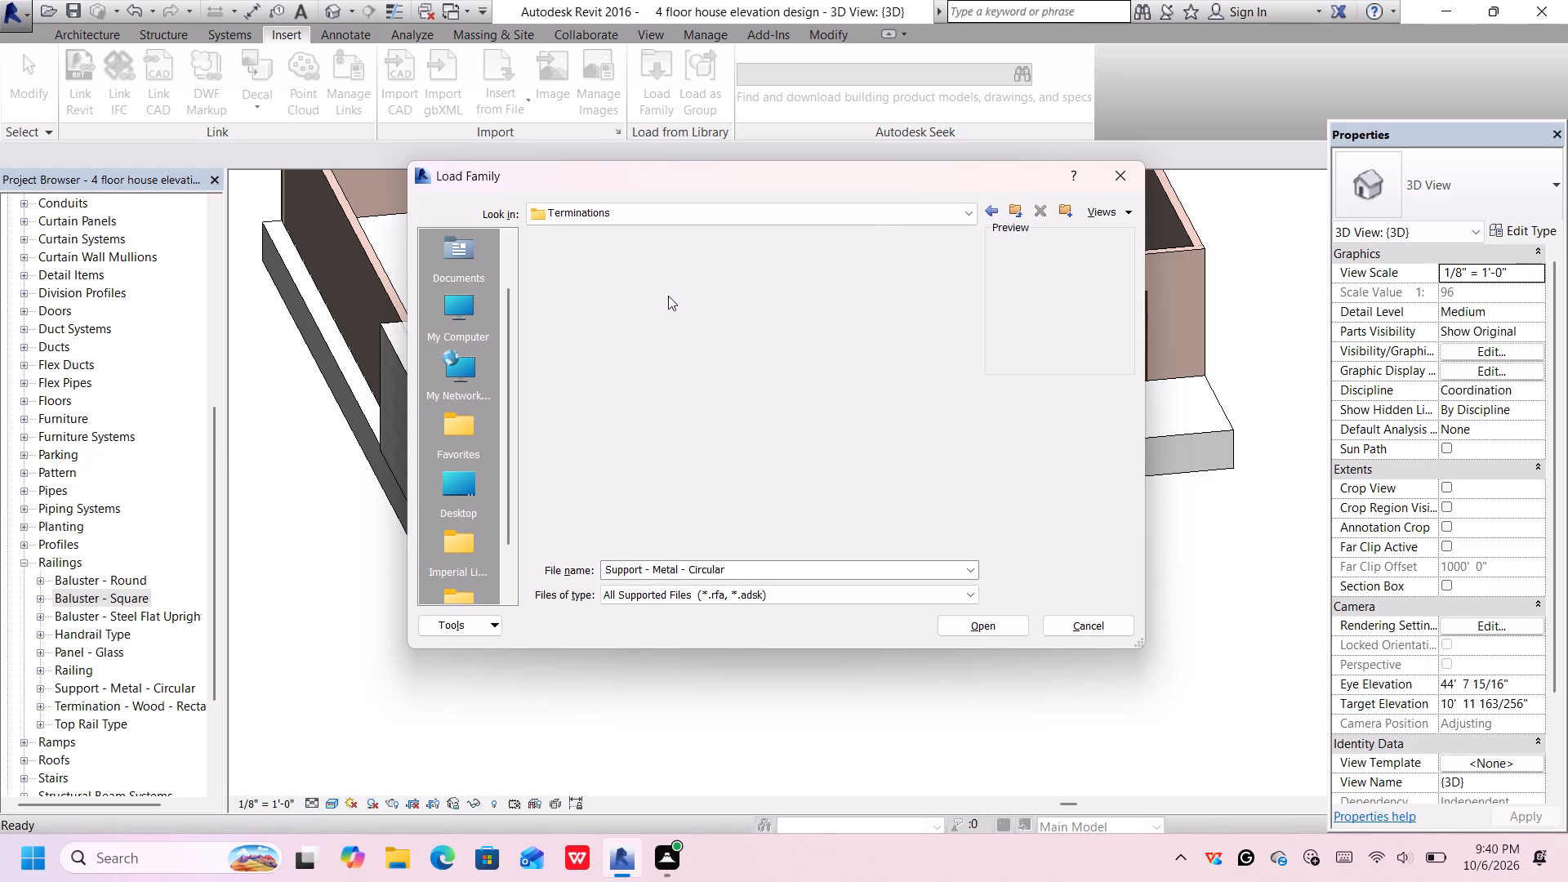
pyautogui.click(672, 264)
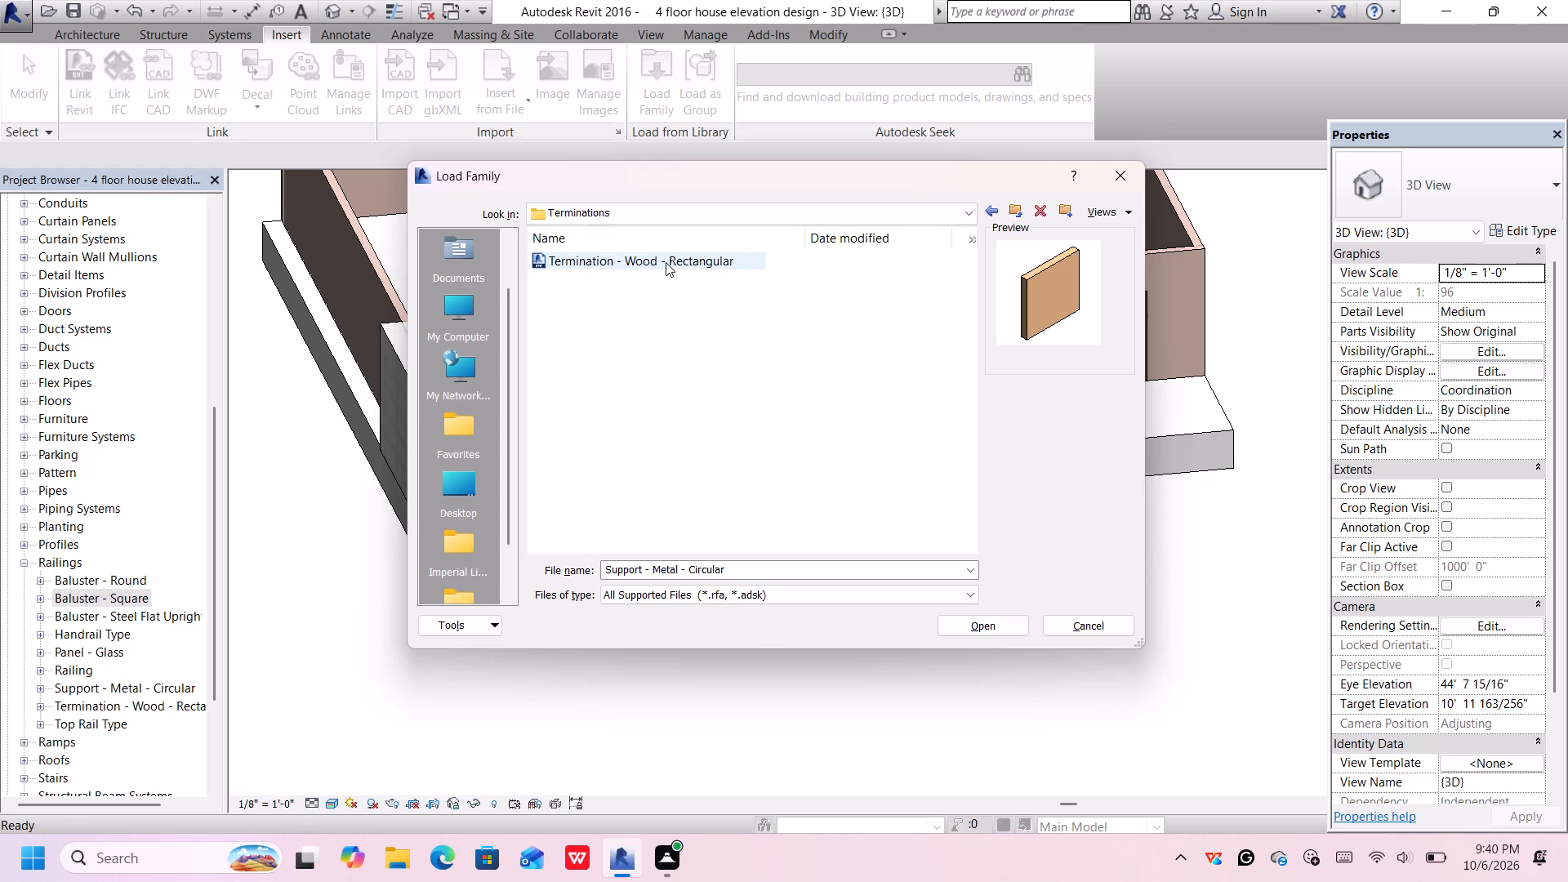
pyautogui.click(995, 207)
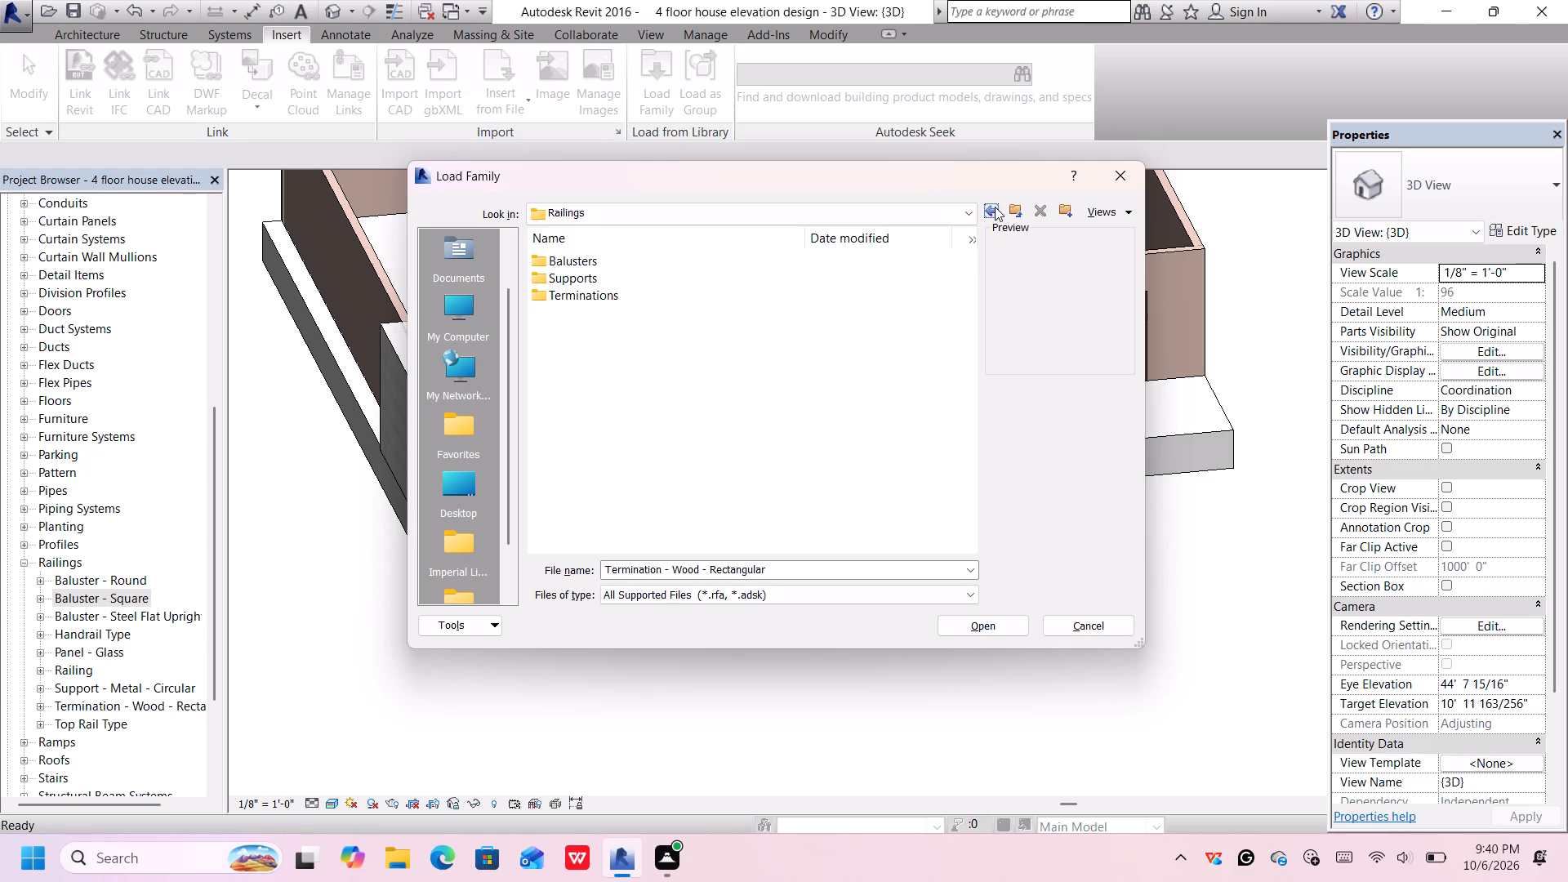
# Look through the US Imperial library's family folders, dismiss the notification card, and close the library without loading anything.
pyautogui.click(997, 208)
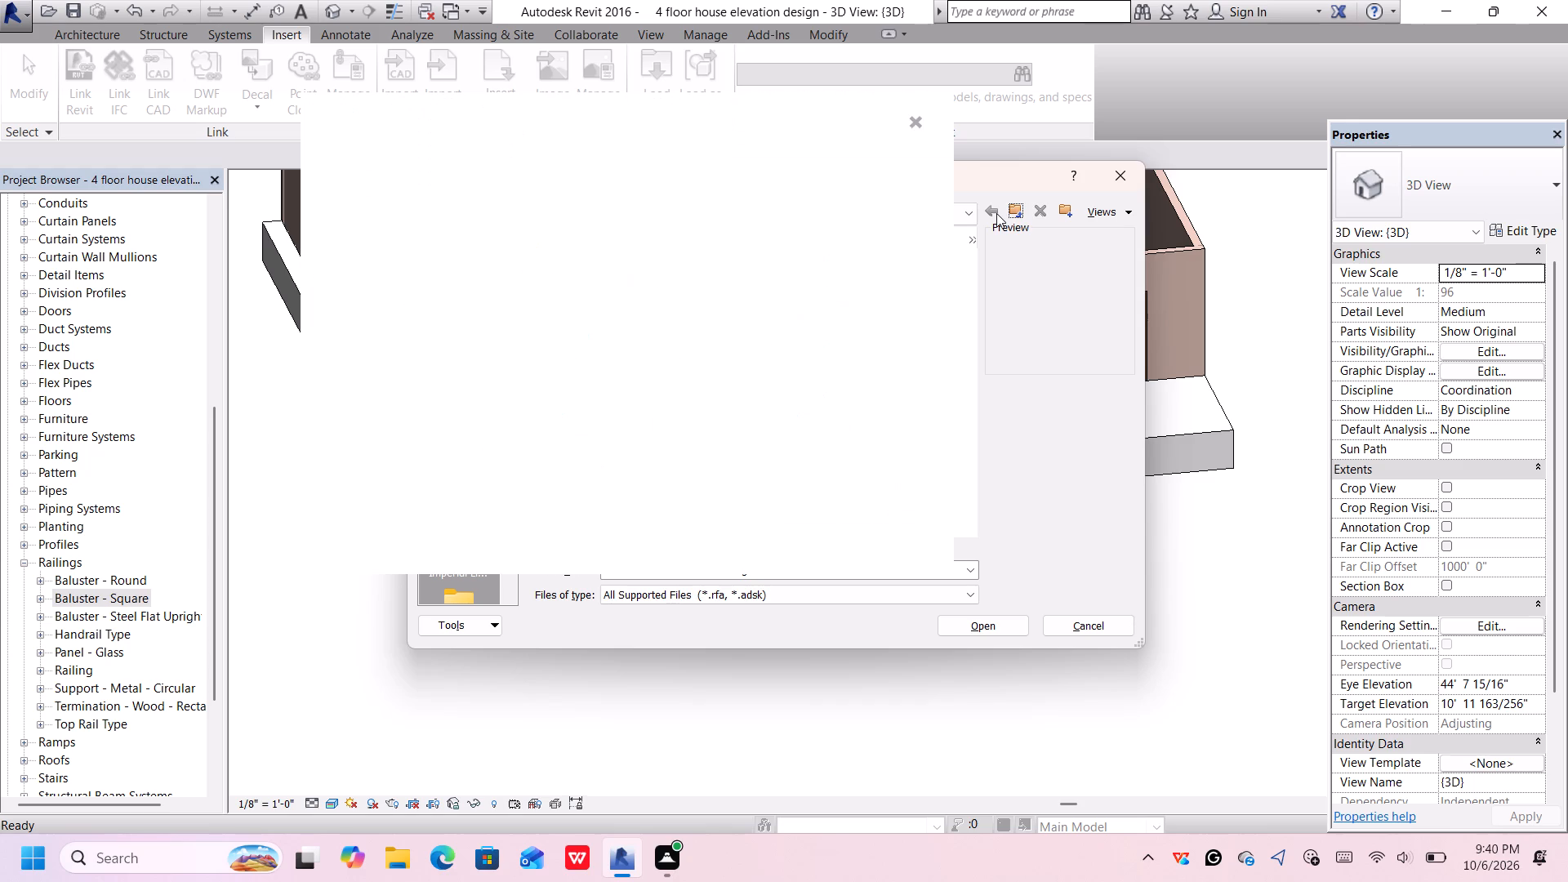
pyautogui.click(916, 122)
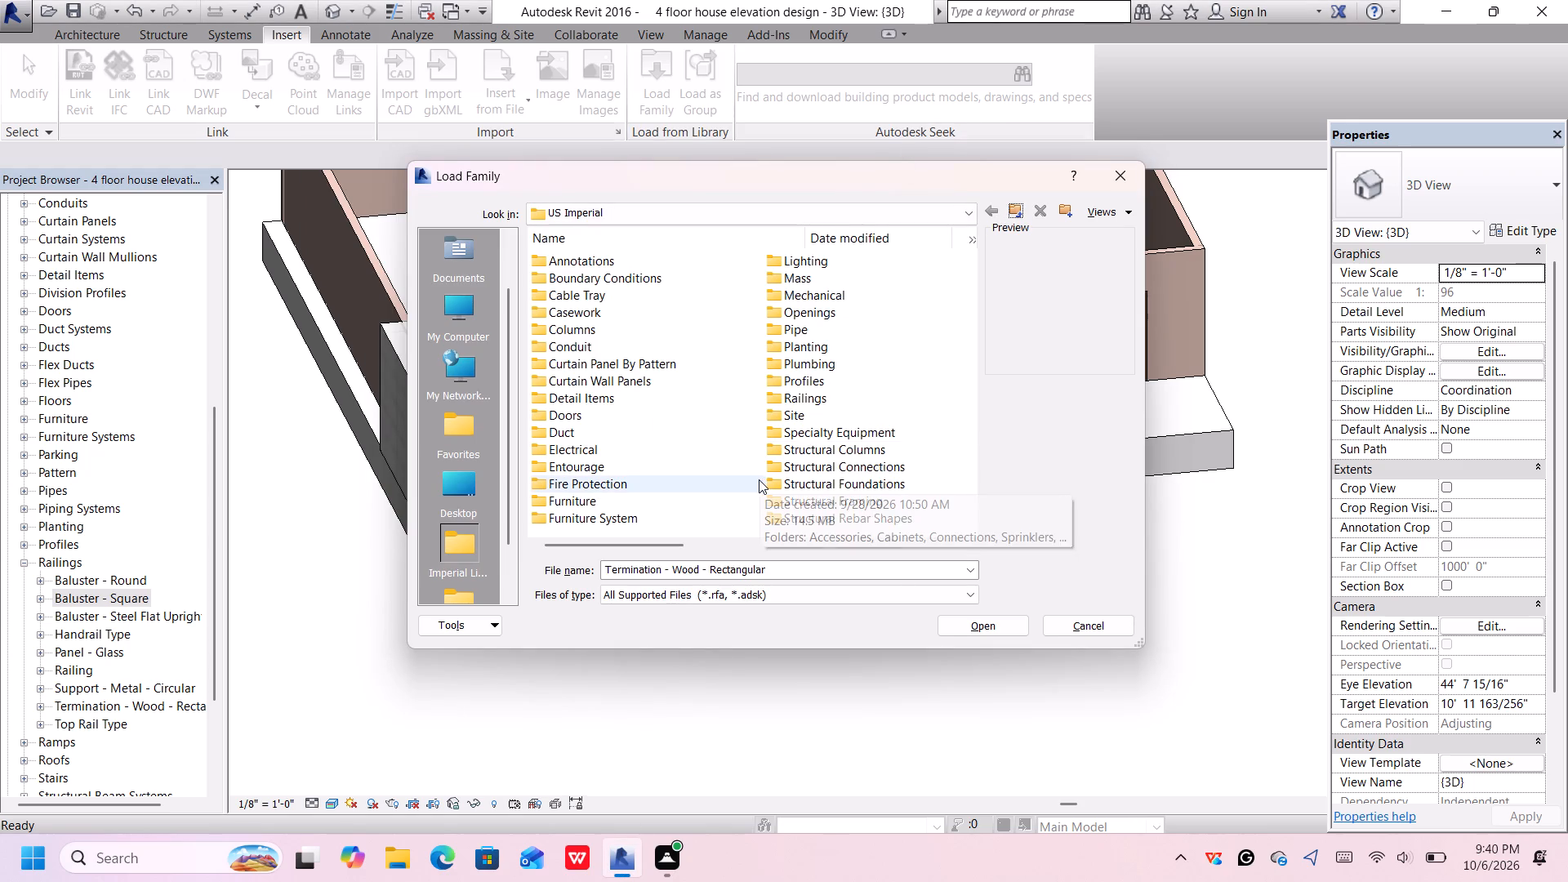
pyautogui.scroll(-1, 751, 448)
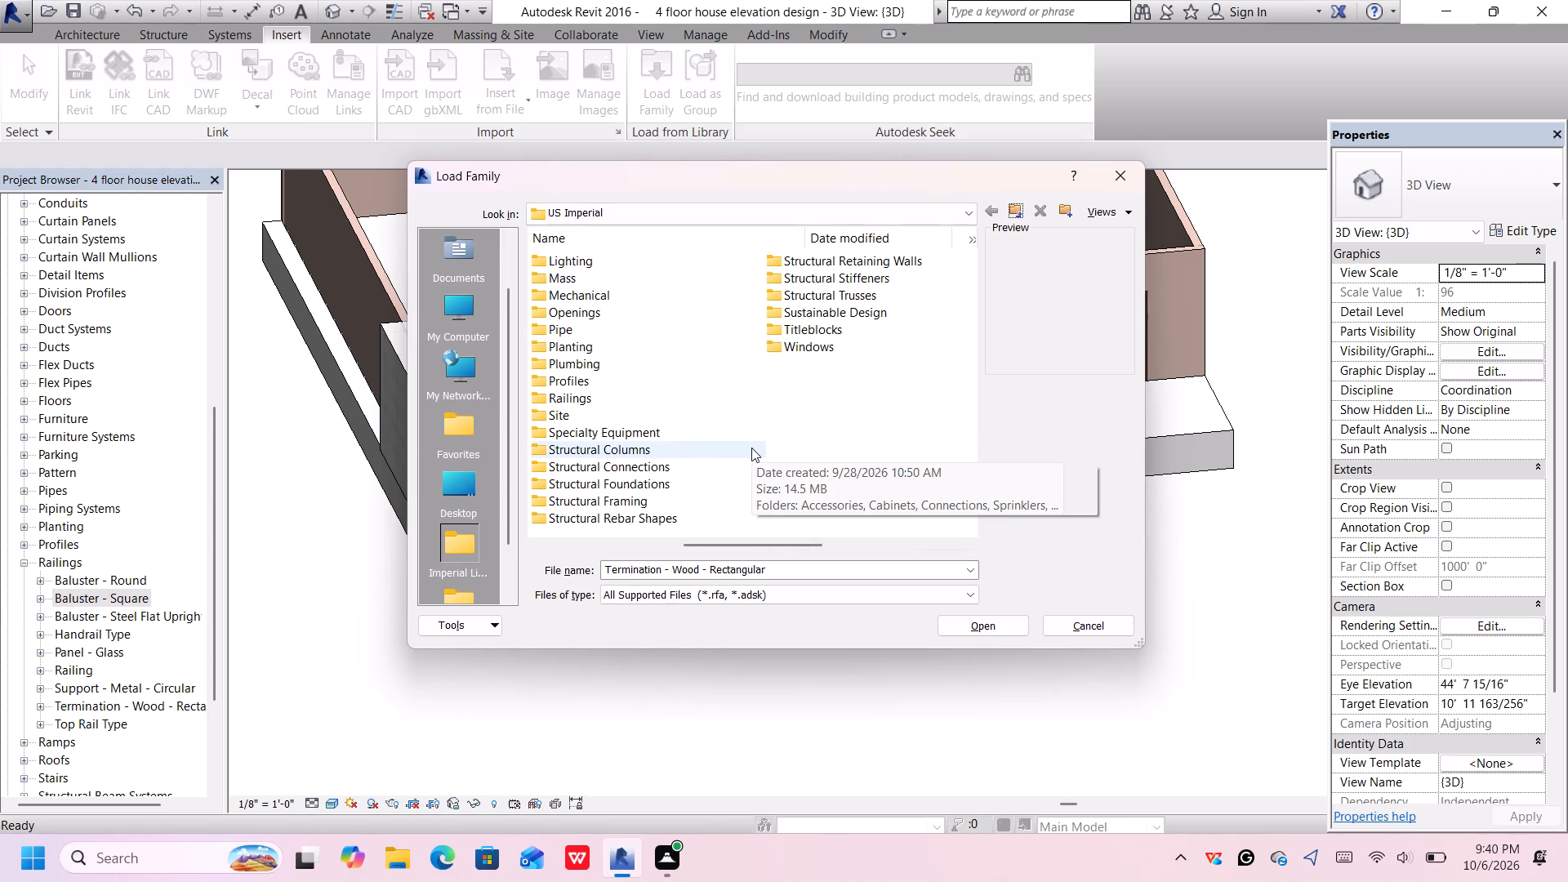
pyautogui.scroll(1, 796, 415)
pyautogui.scroll(-1, 791, 420)
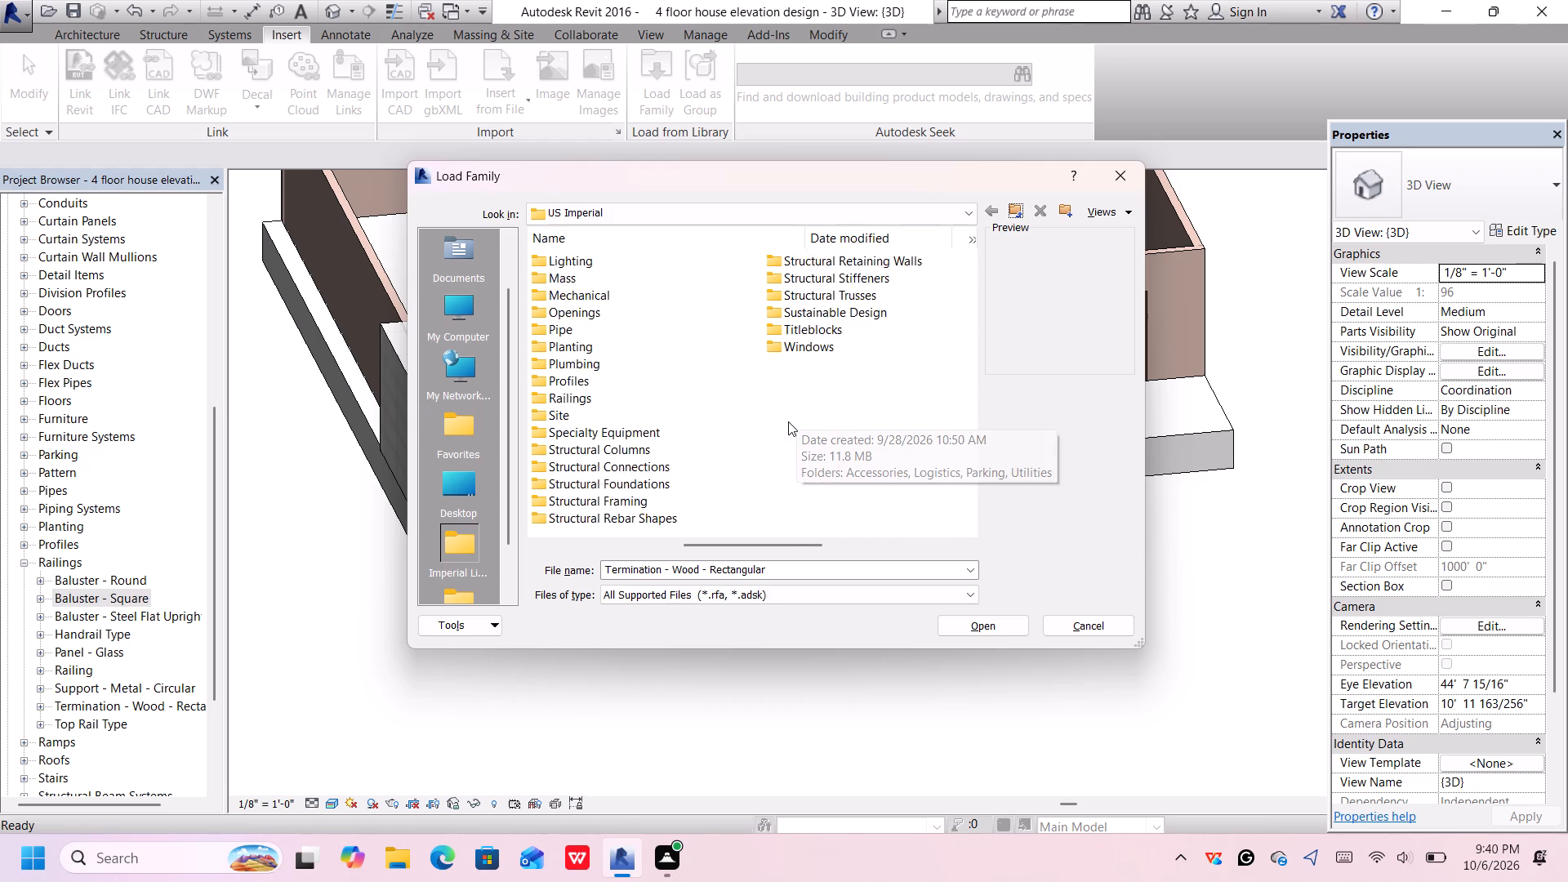
pyautogui.scroll(-1, 788, 421)
pyautogui.scroll(1, 788, 421)
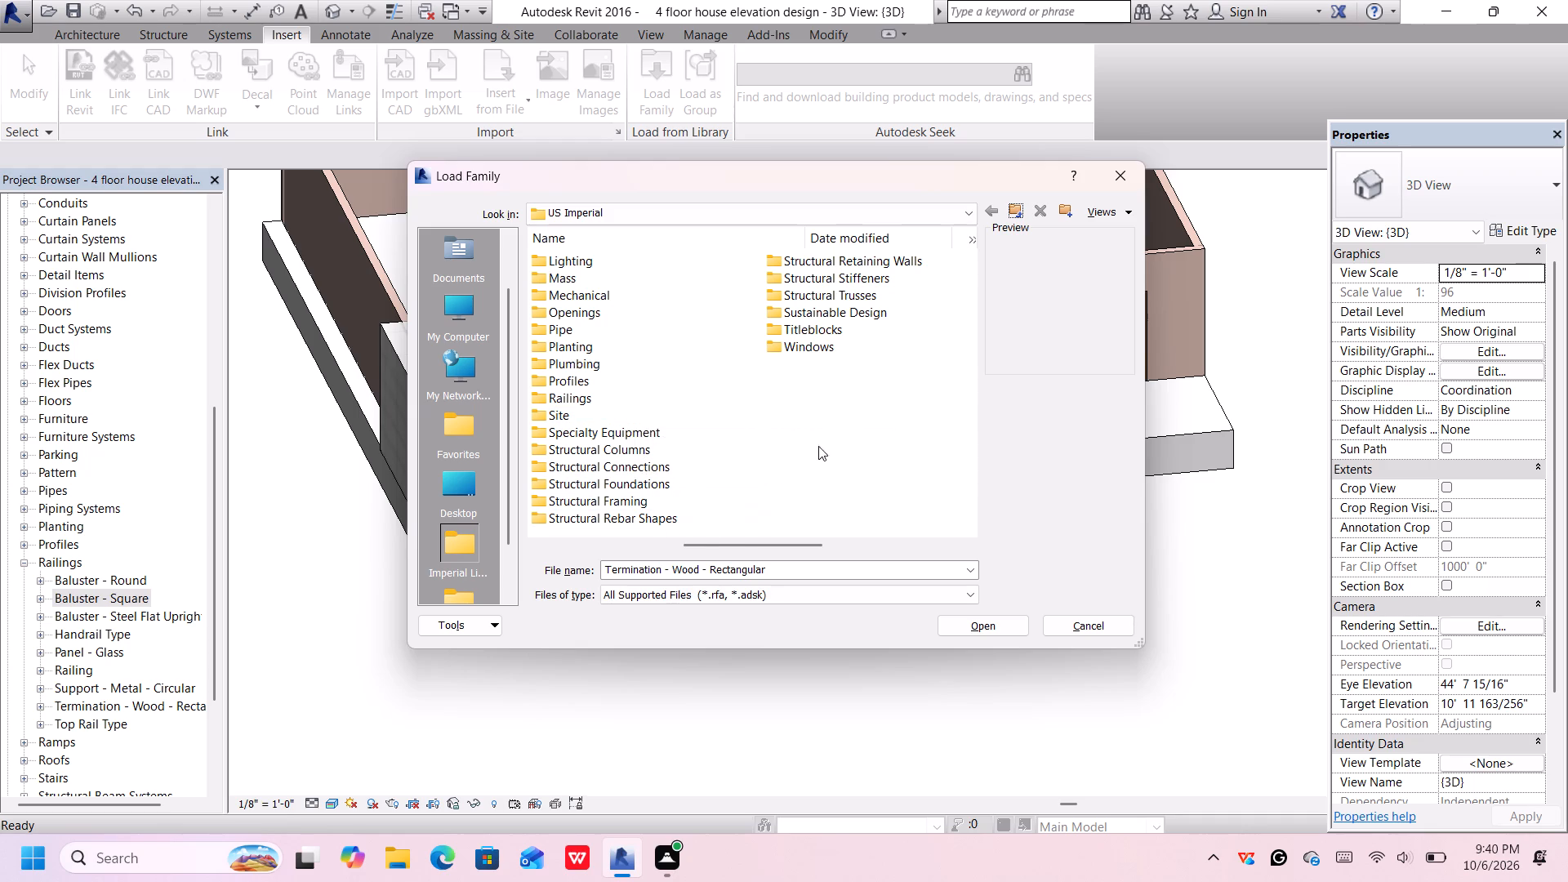
pyautogui.click(1113, 173)
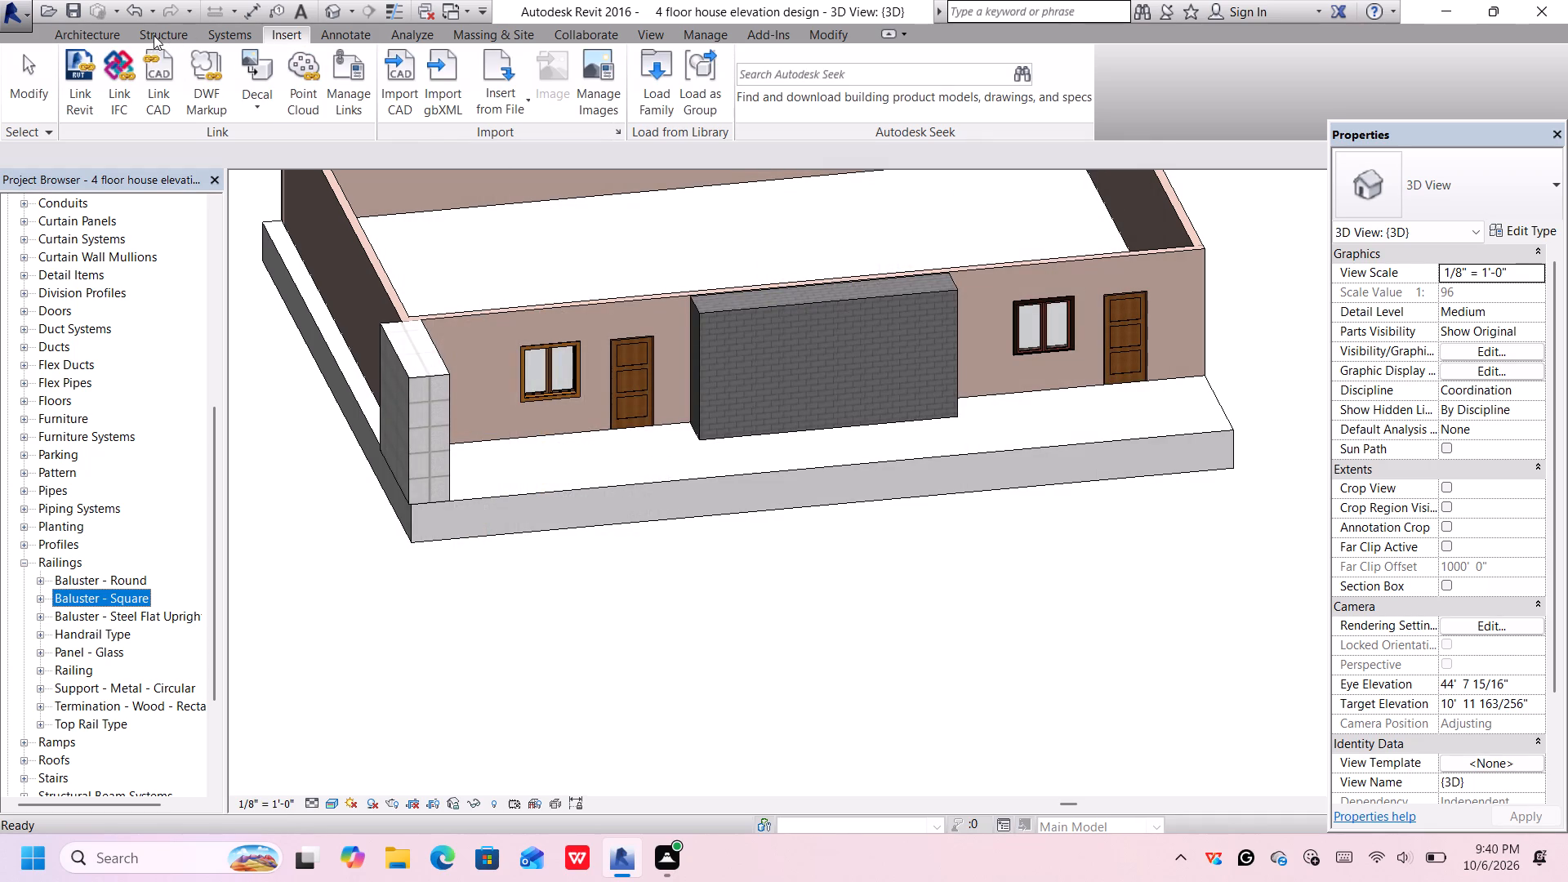
# Create a straight Handrail - Rectangular railing about 57' 7" long on Level 1, along the front slab from the tiled corner wall to the slab's far edge.
pyautogui.click(102, 33)
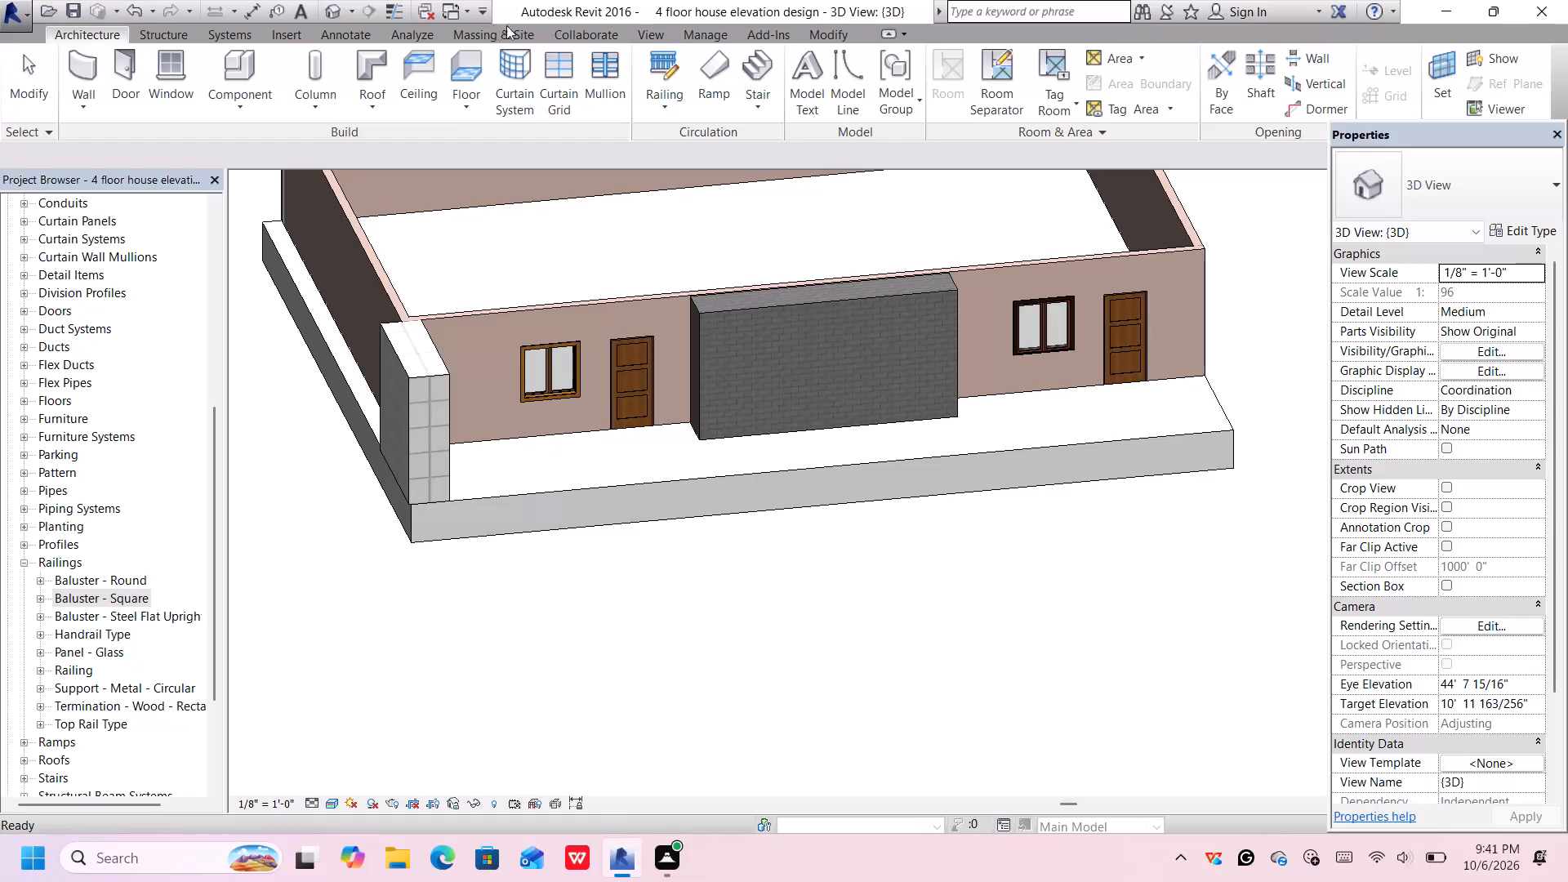
pyautogui.click(666, 58)
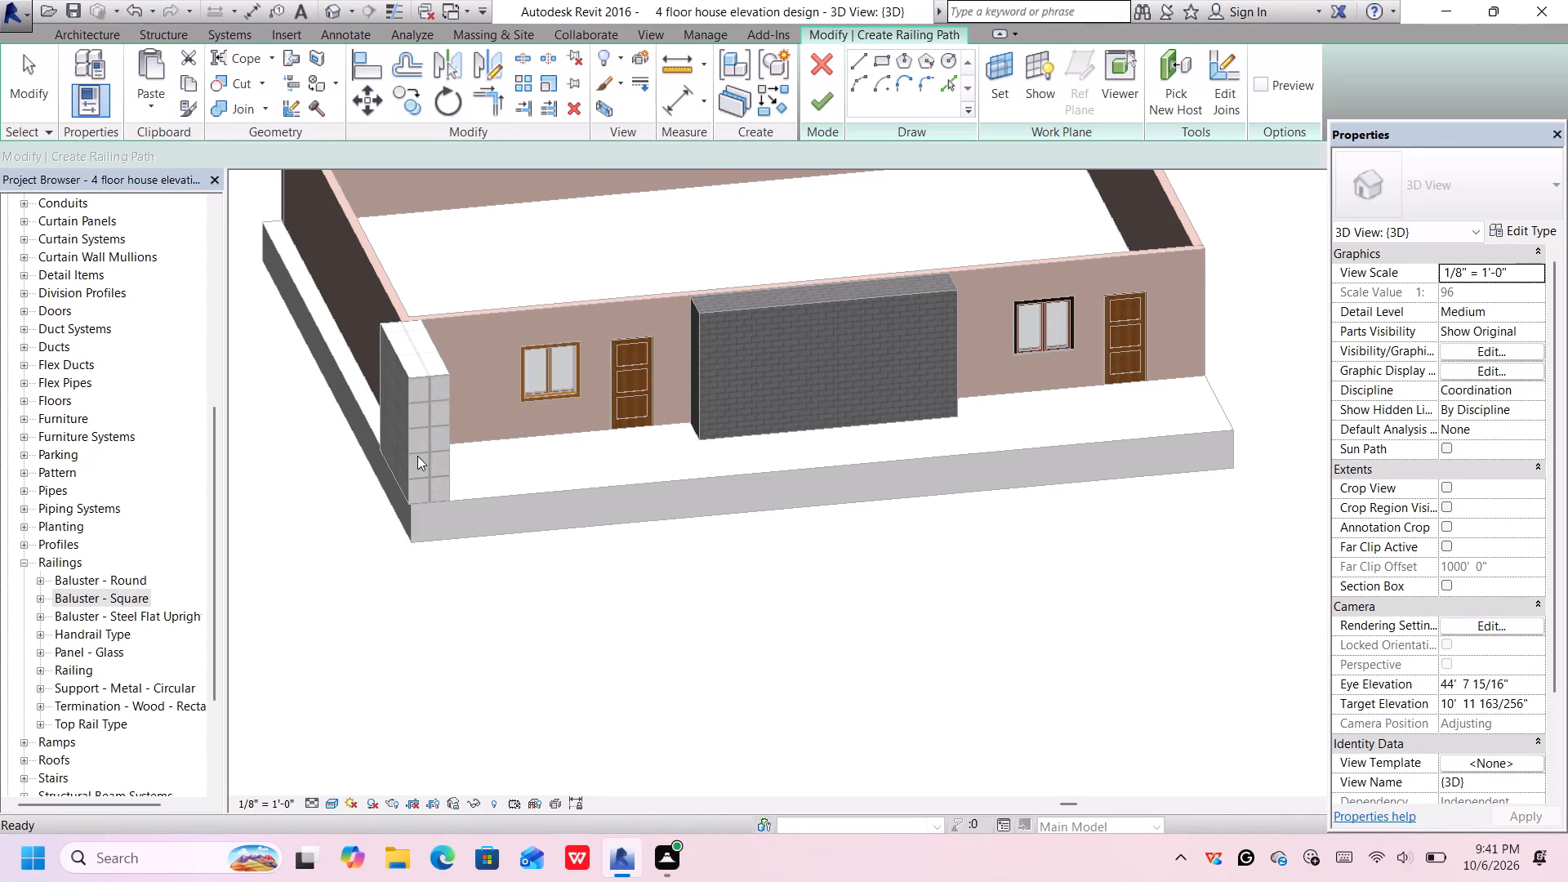
pyautogui.scroll(3, 451, 485)
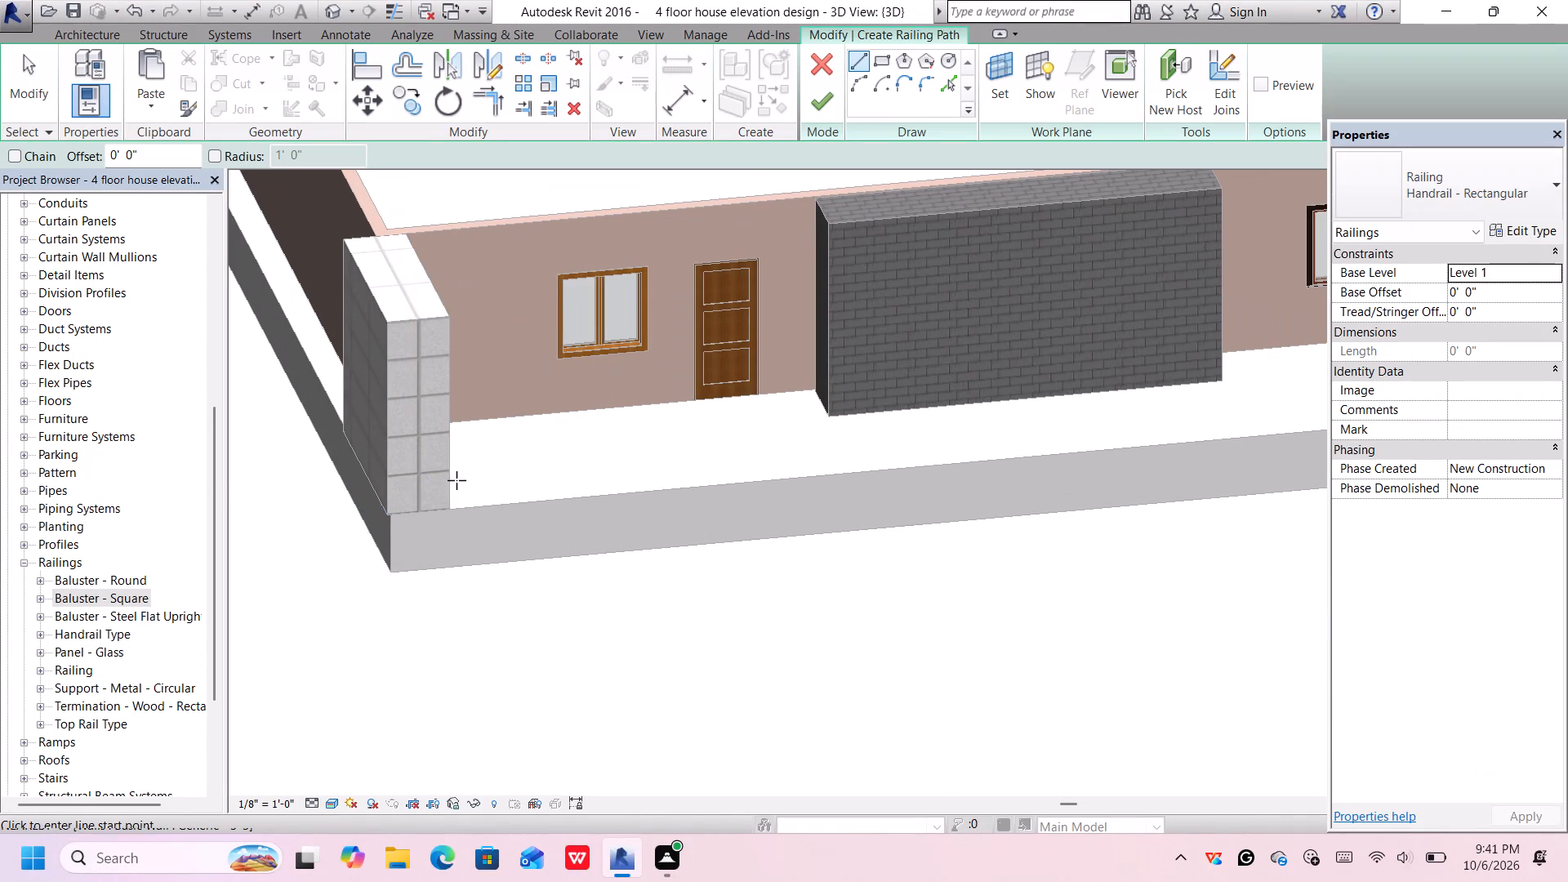
pyautogui.click(445, 494)
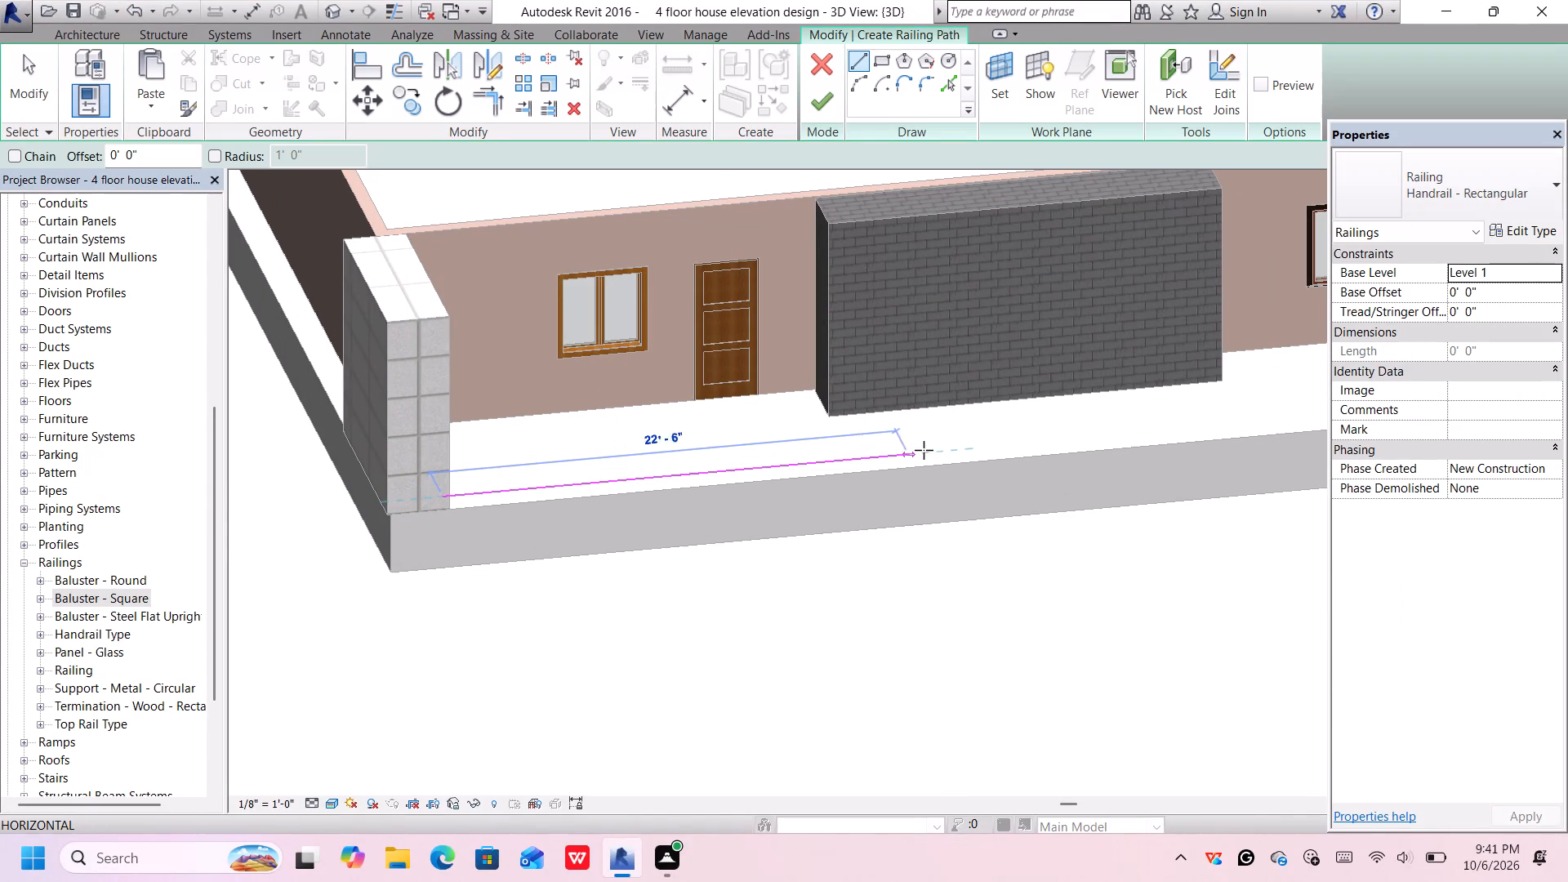
pyautogui.scroll(-1, 924, 450)
pyautogui.moveTo(923, 448); pyautogui.dragTo(392, 464, button='middle')
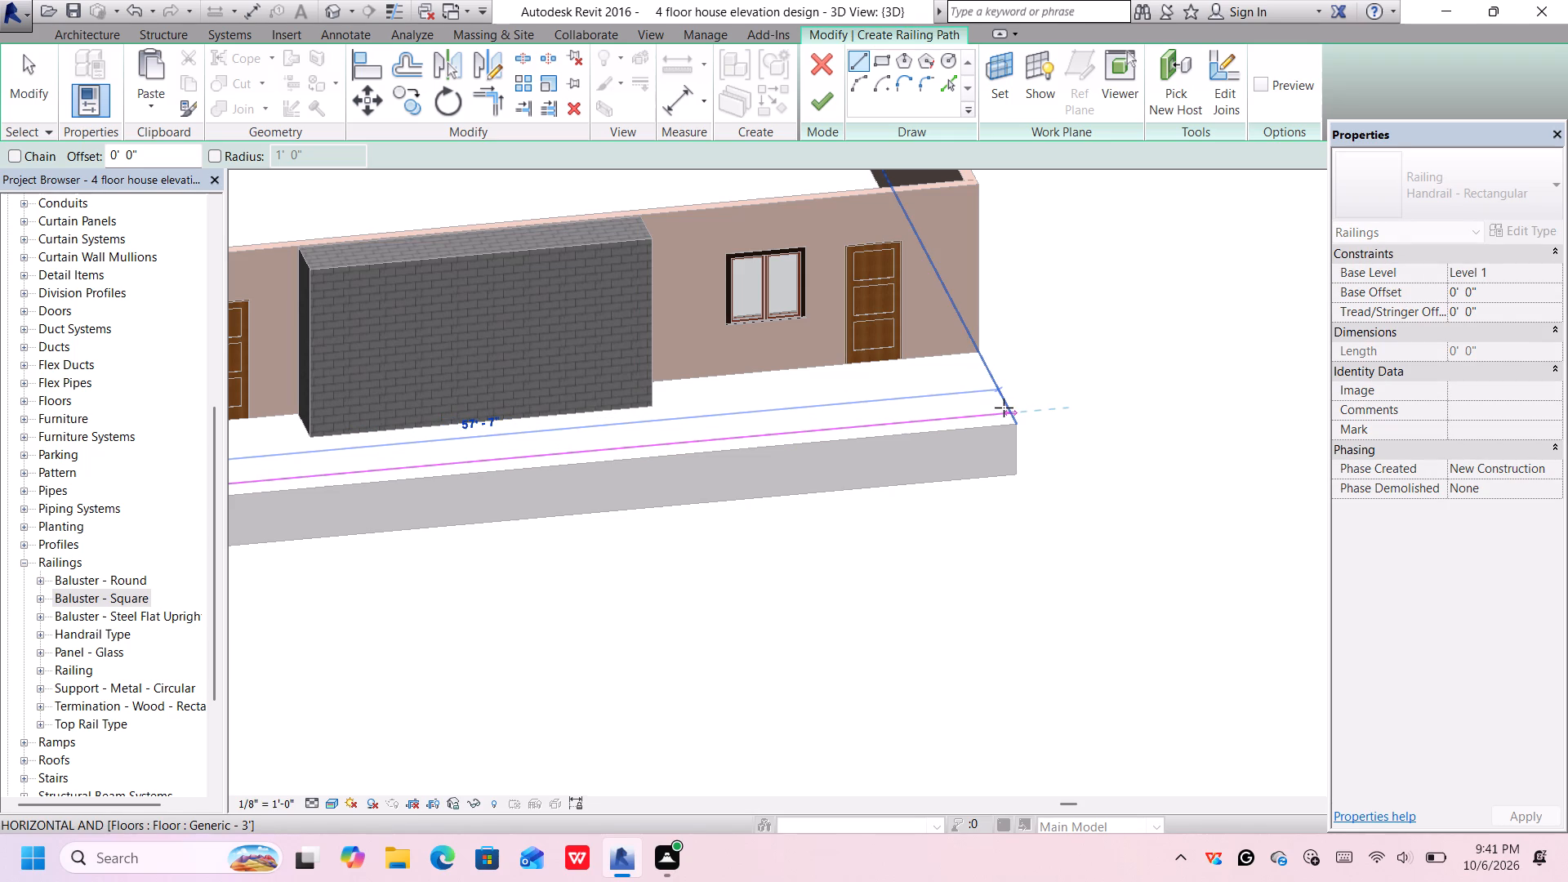
pyautogui.click(1004, 408)
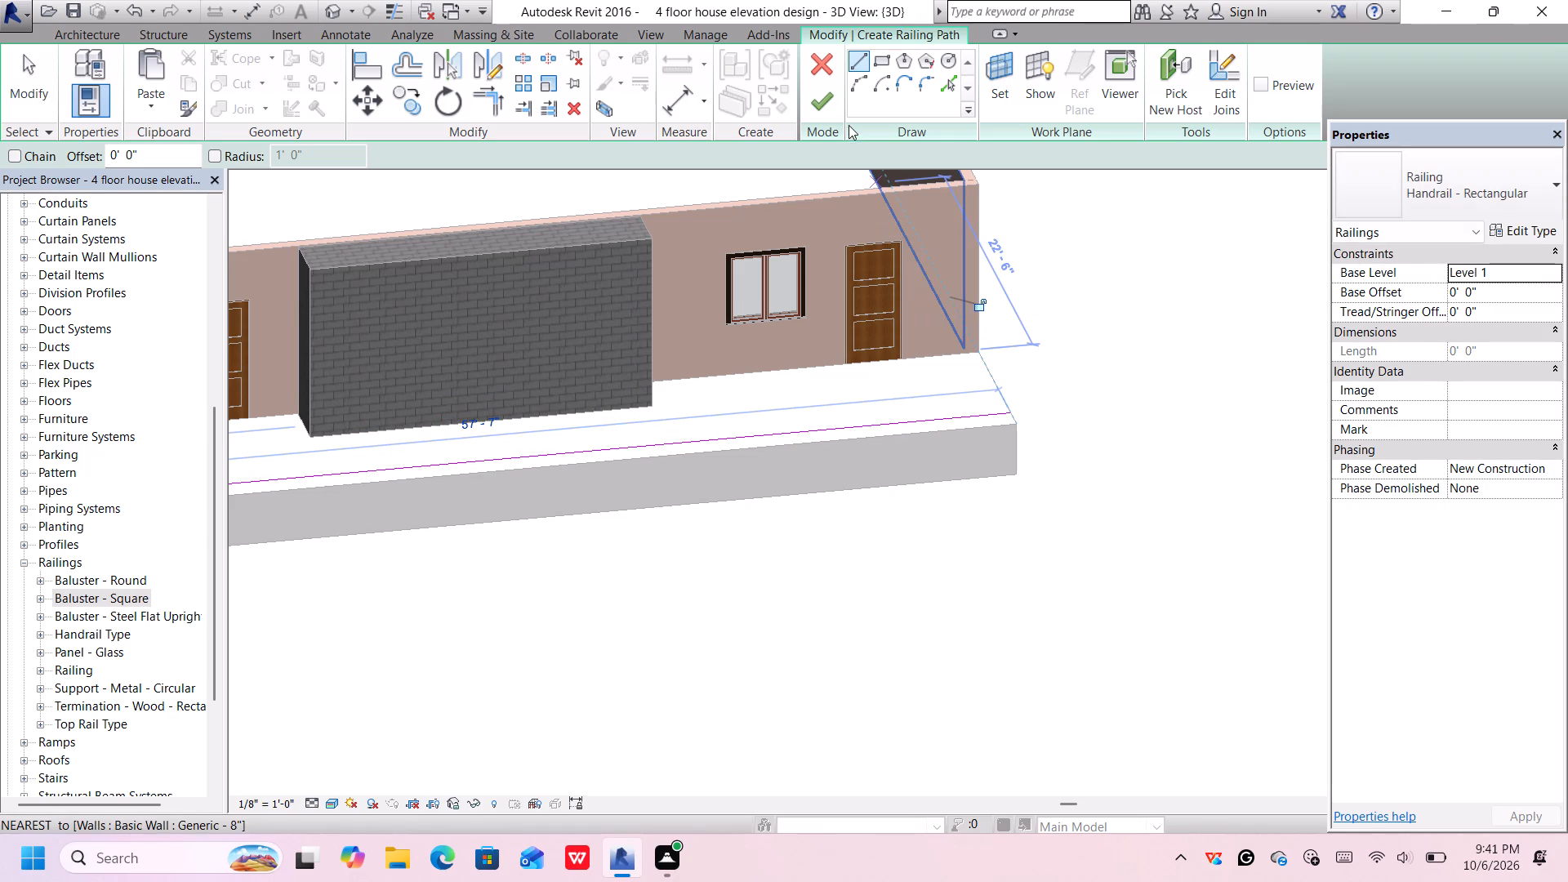
pyautogui.click(828, 101)
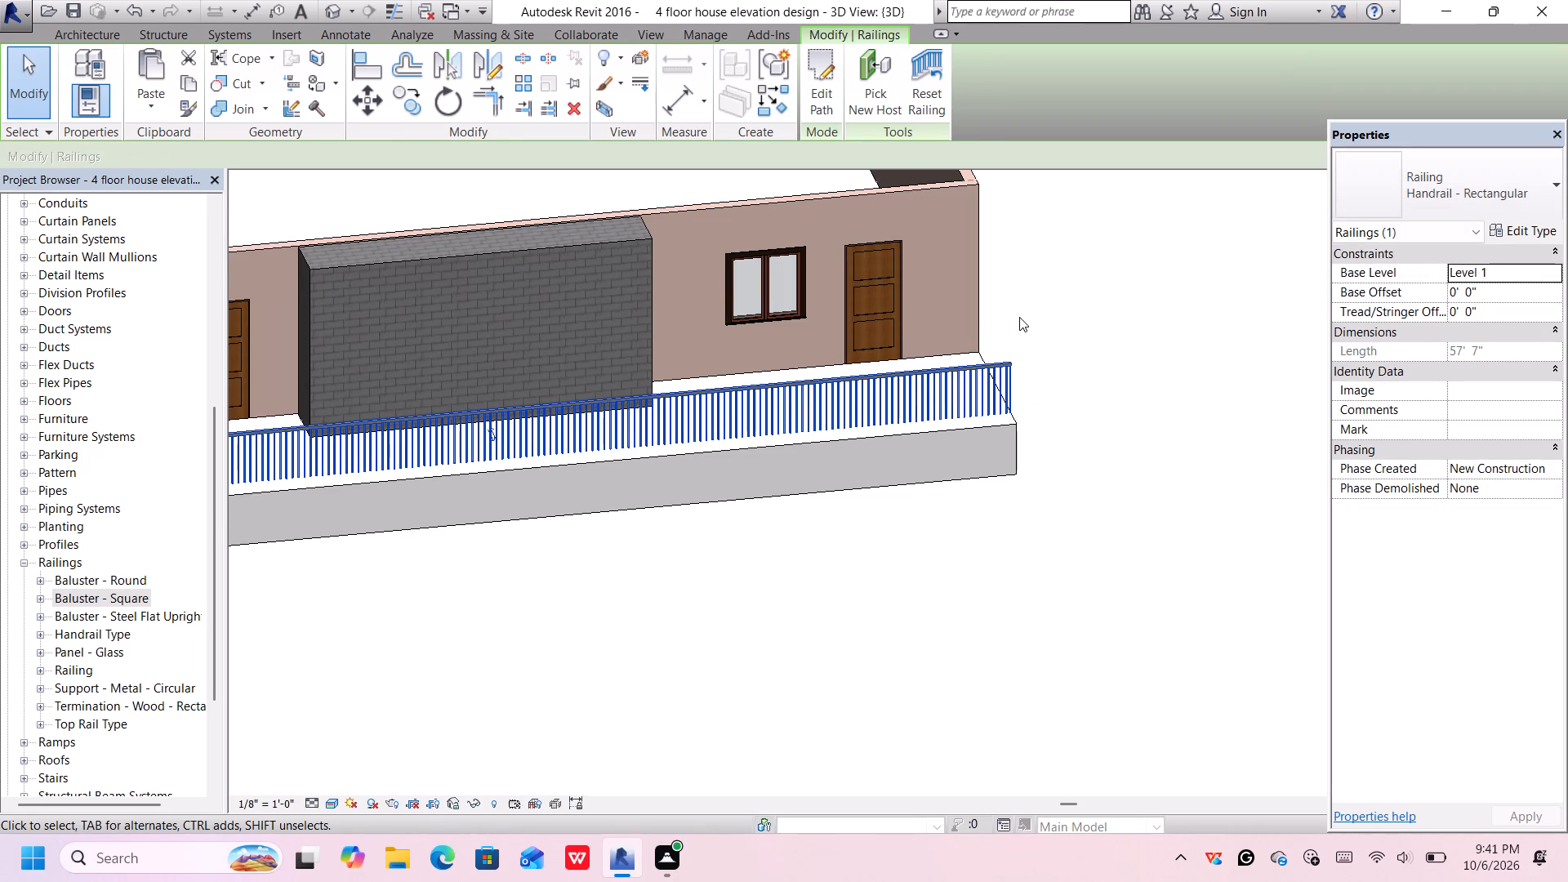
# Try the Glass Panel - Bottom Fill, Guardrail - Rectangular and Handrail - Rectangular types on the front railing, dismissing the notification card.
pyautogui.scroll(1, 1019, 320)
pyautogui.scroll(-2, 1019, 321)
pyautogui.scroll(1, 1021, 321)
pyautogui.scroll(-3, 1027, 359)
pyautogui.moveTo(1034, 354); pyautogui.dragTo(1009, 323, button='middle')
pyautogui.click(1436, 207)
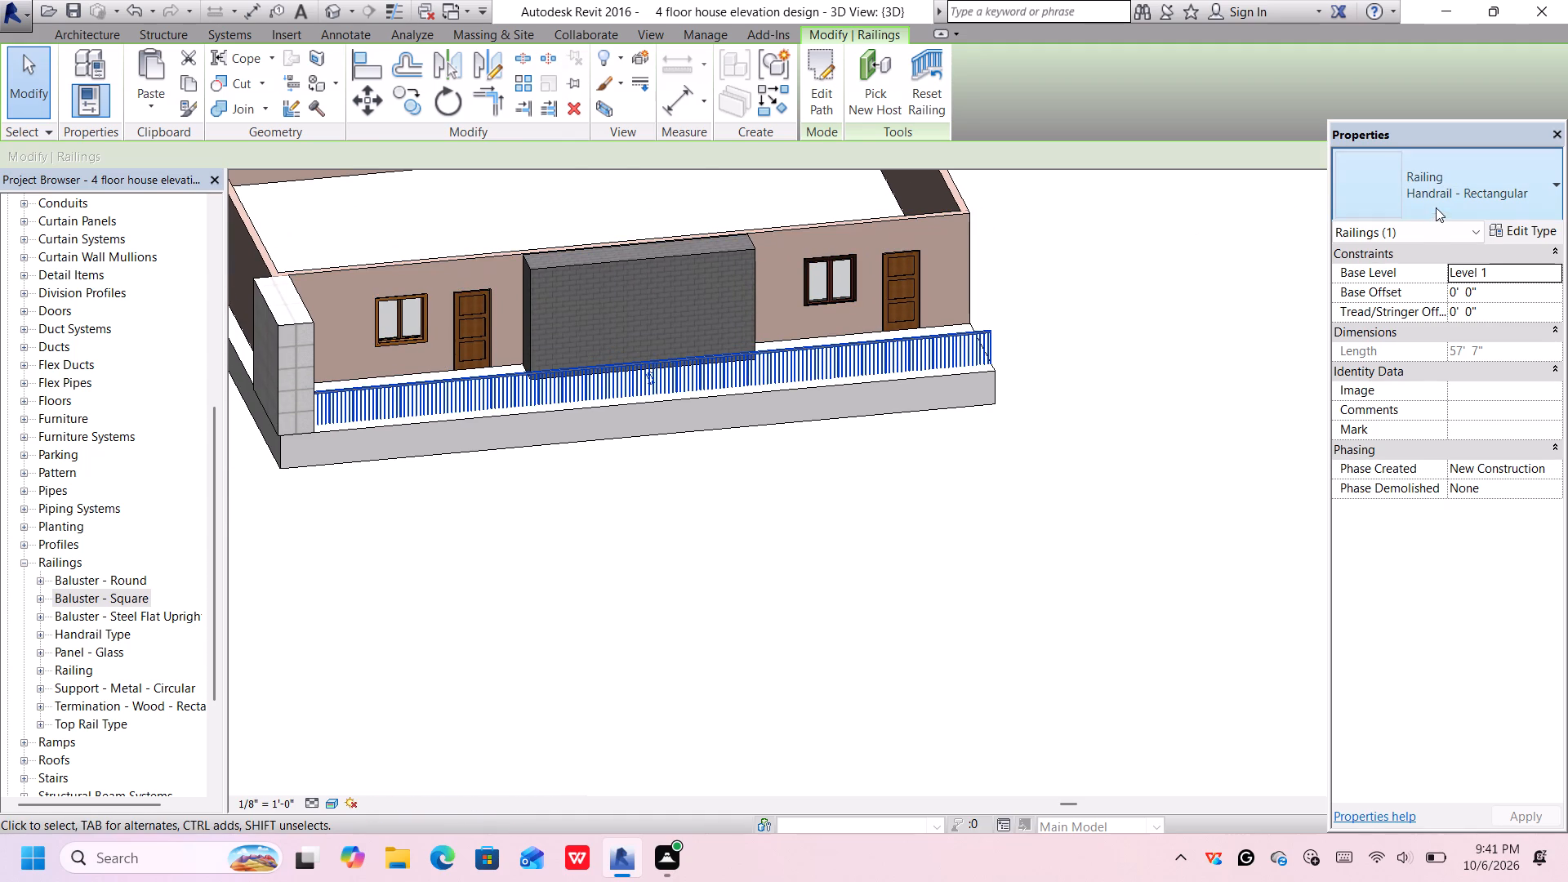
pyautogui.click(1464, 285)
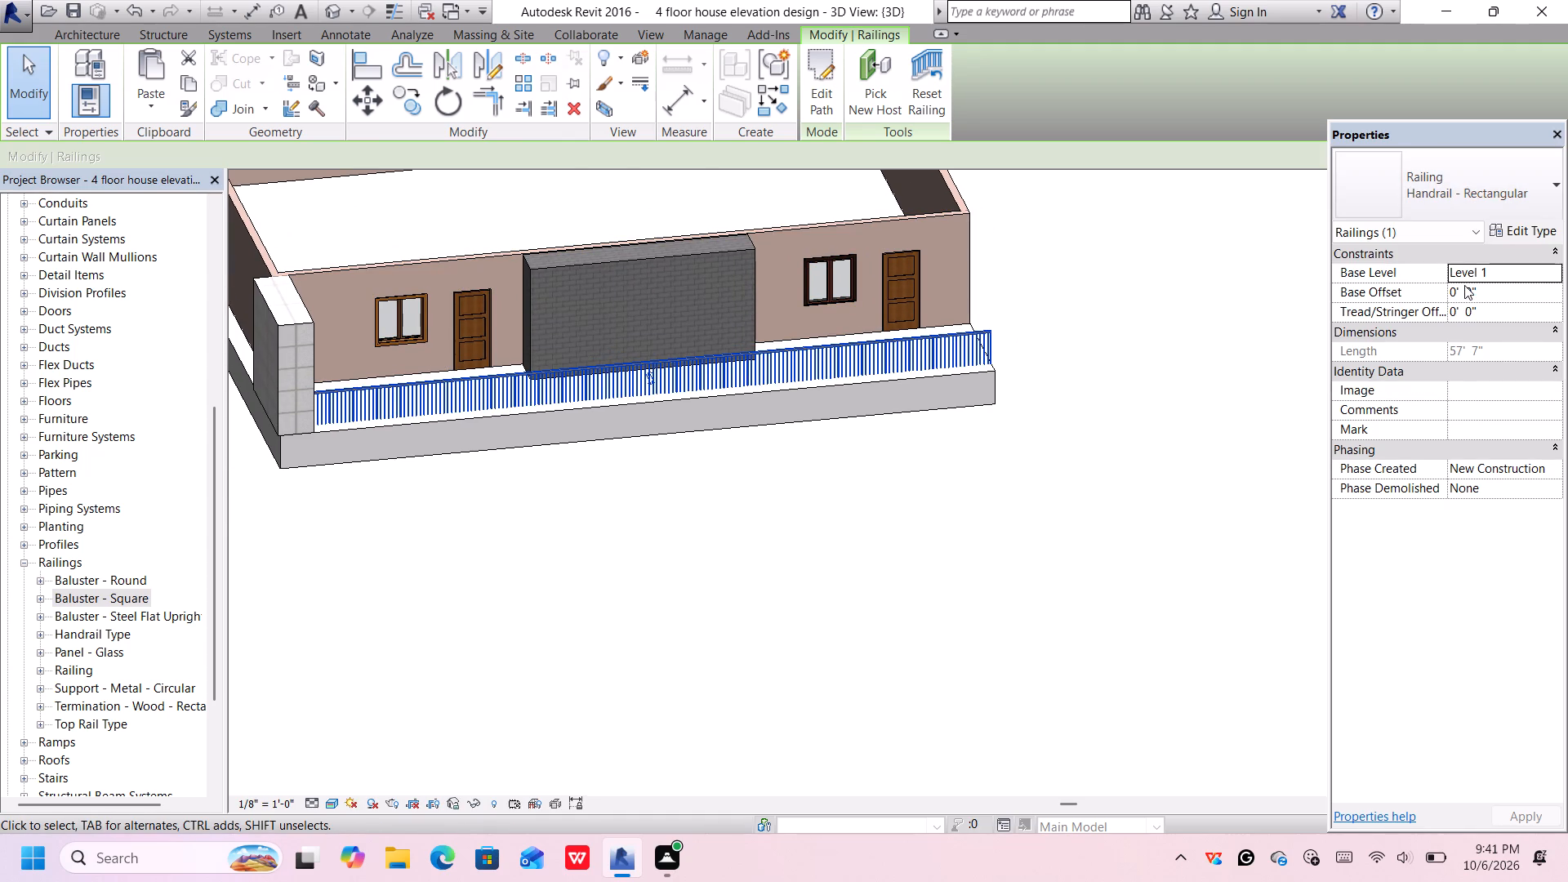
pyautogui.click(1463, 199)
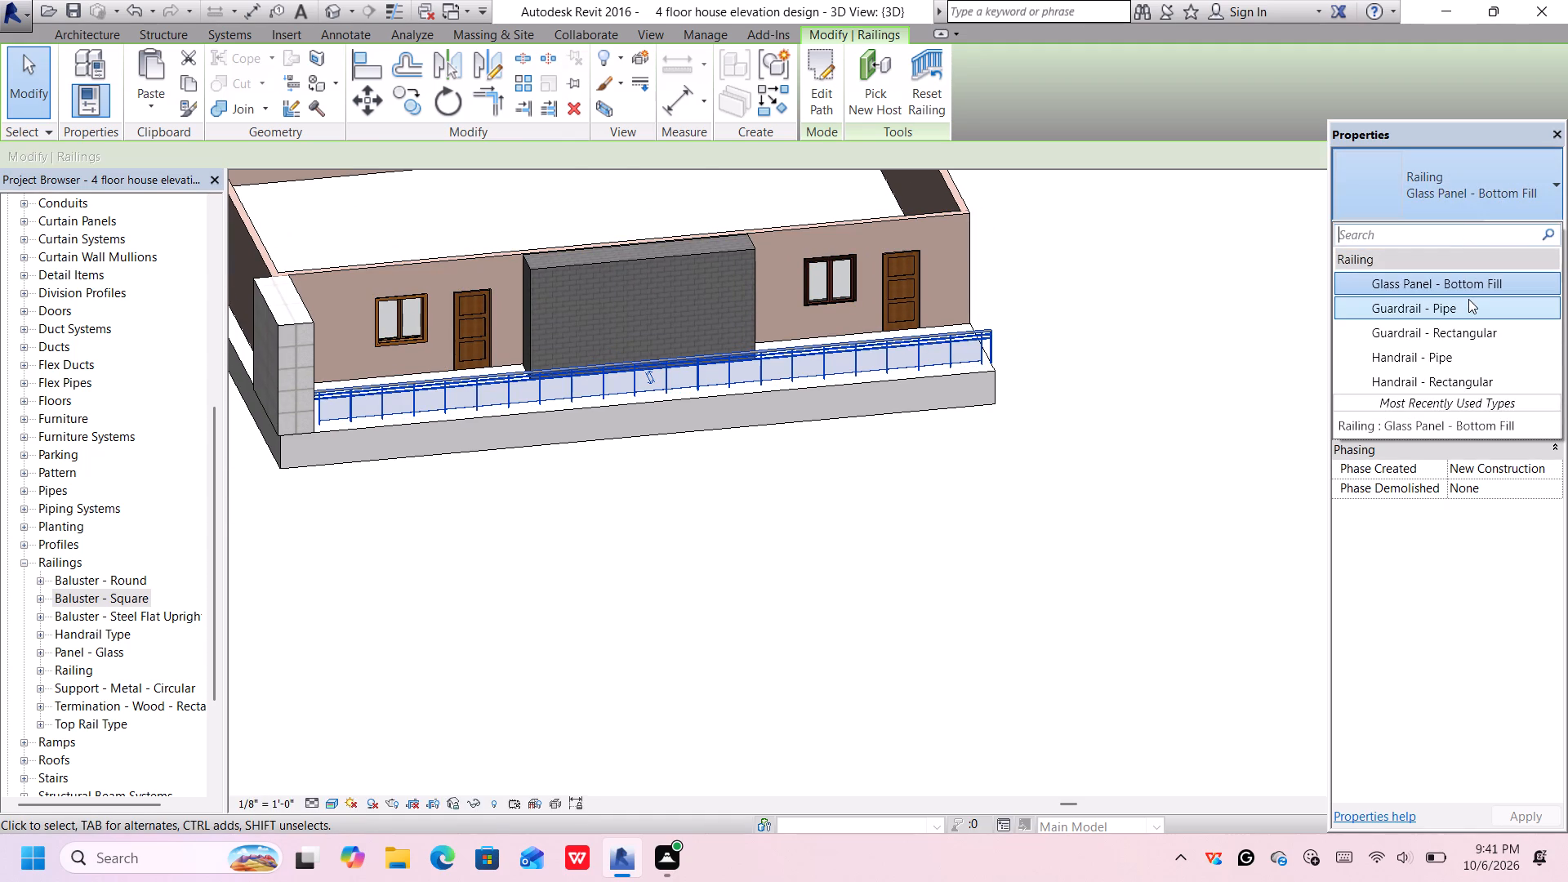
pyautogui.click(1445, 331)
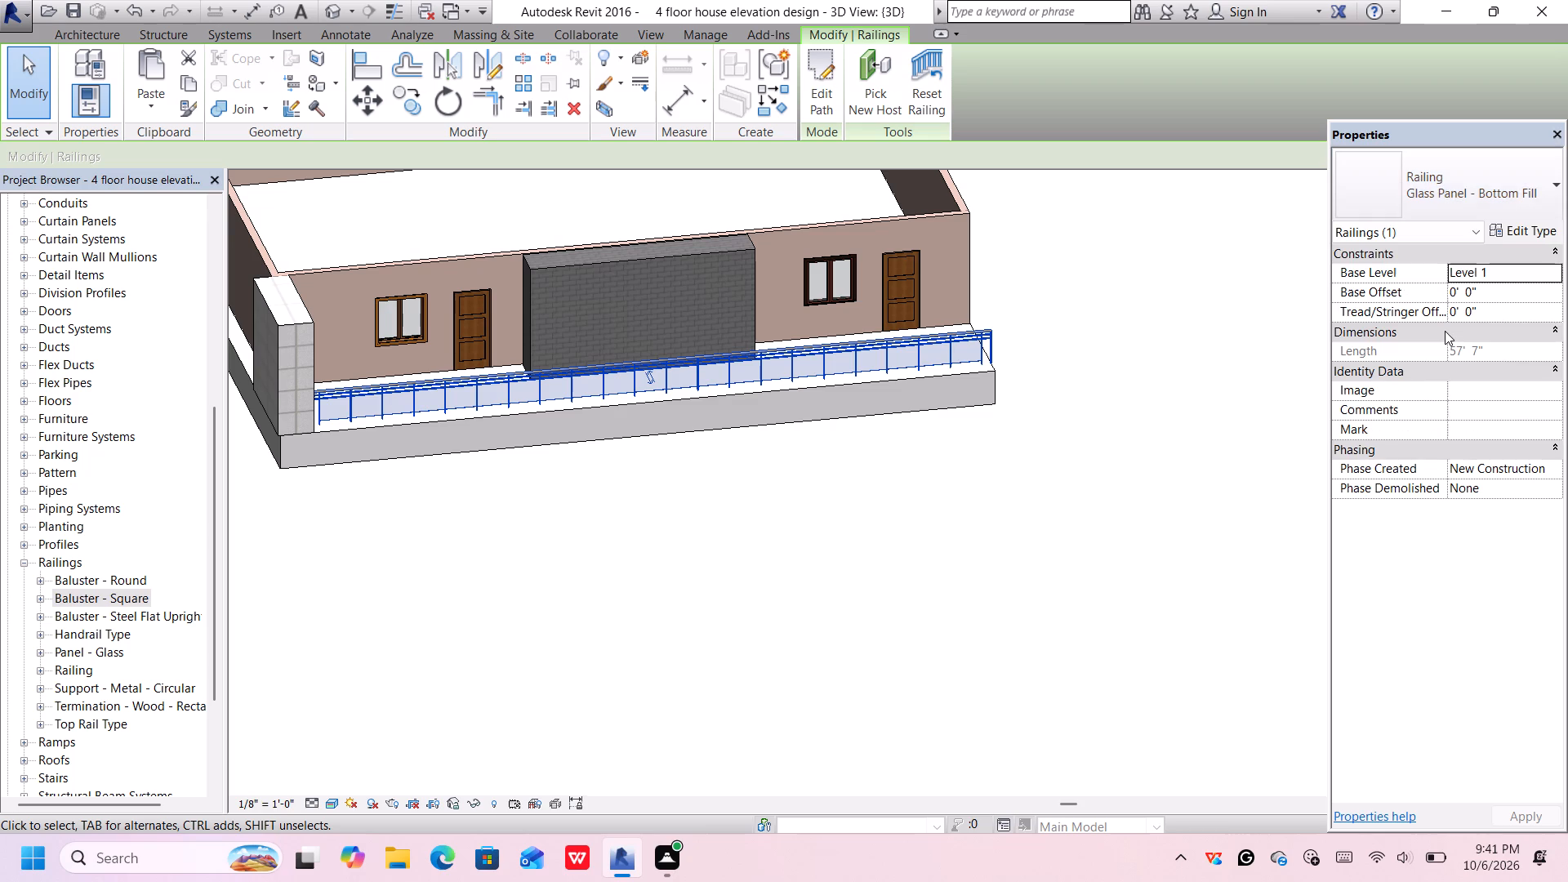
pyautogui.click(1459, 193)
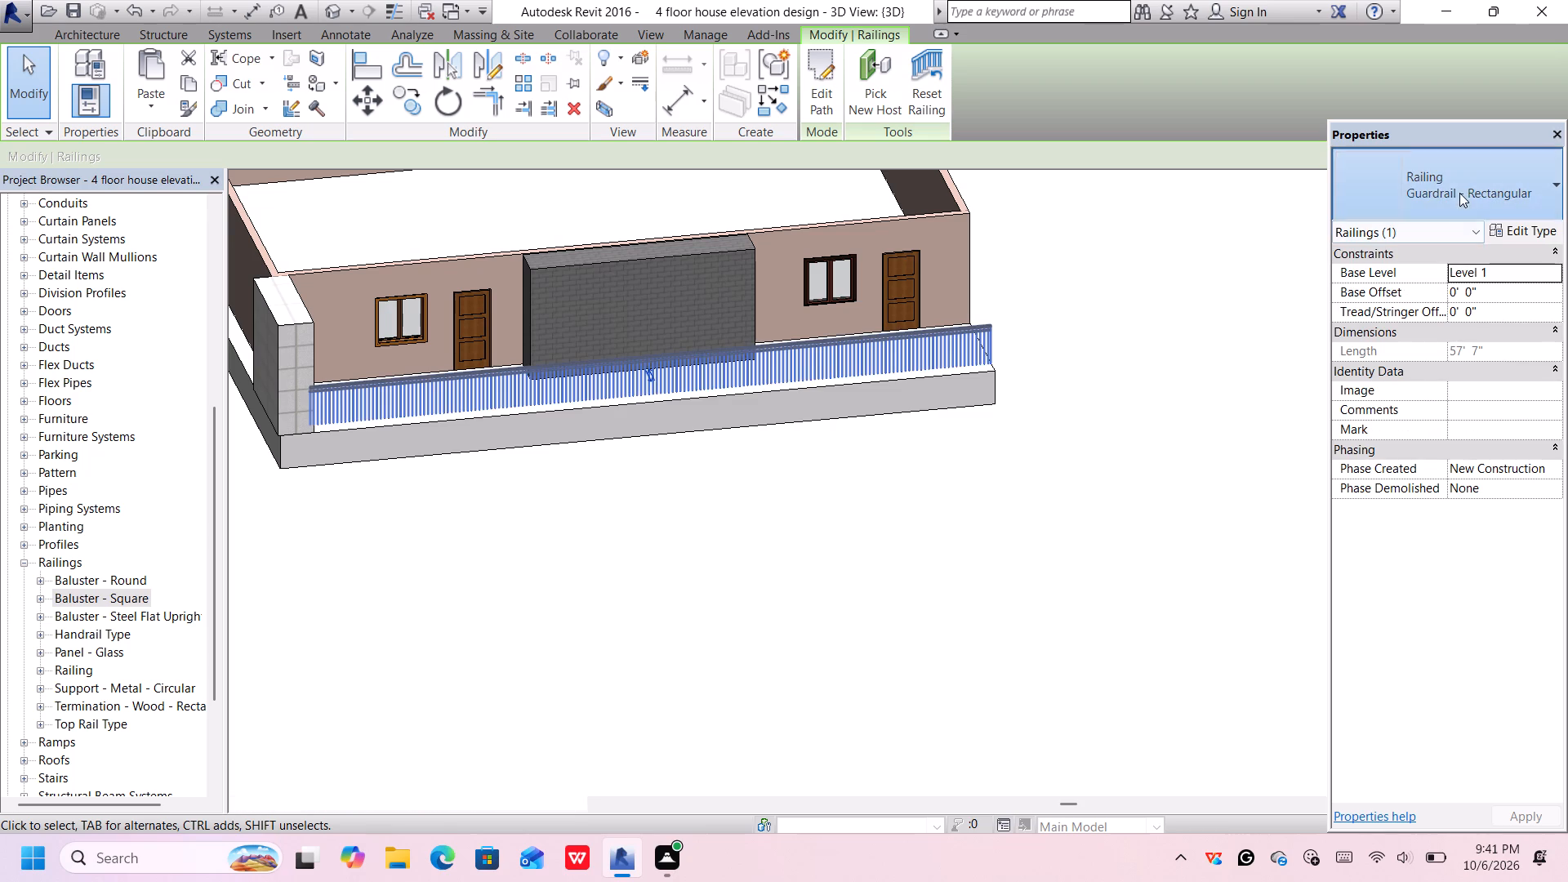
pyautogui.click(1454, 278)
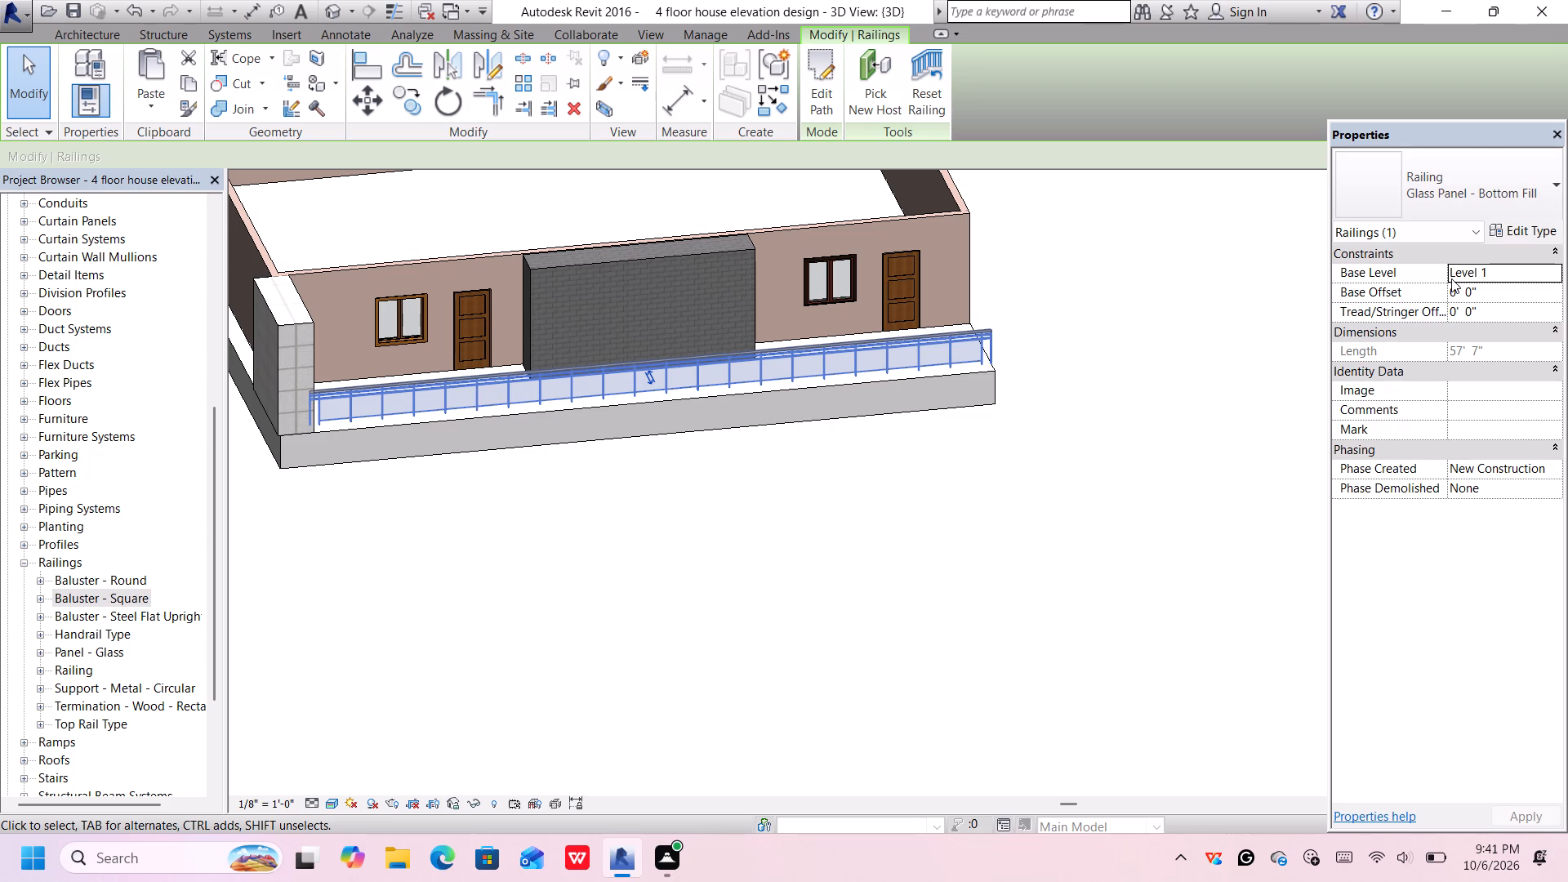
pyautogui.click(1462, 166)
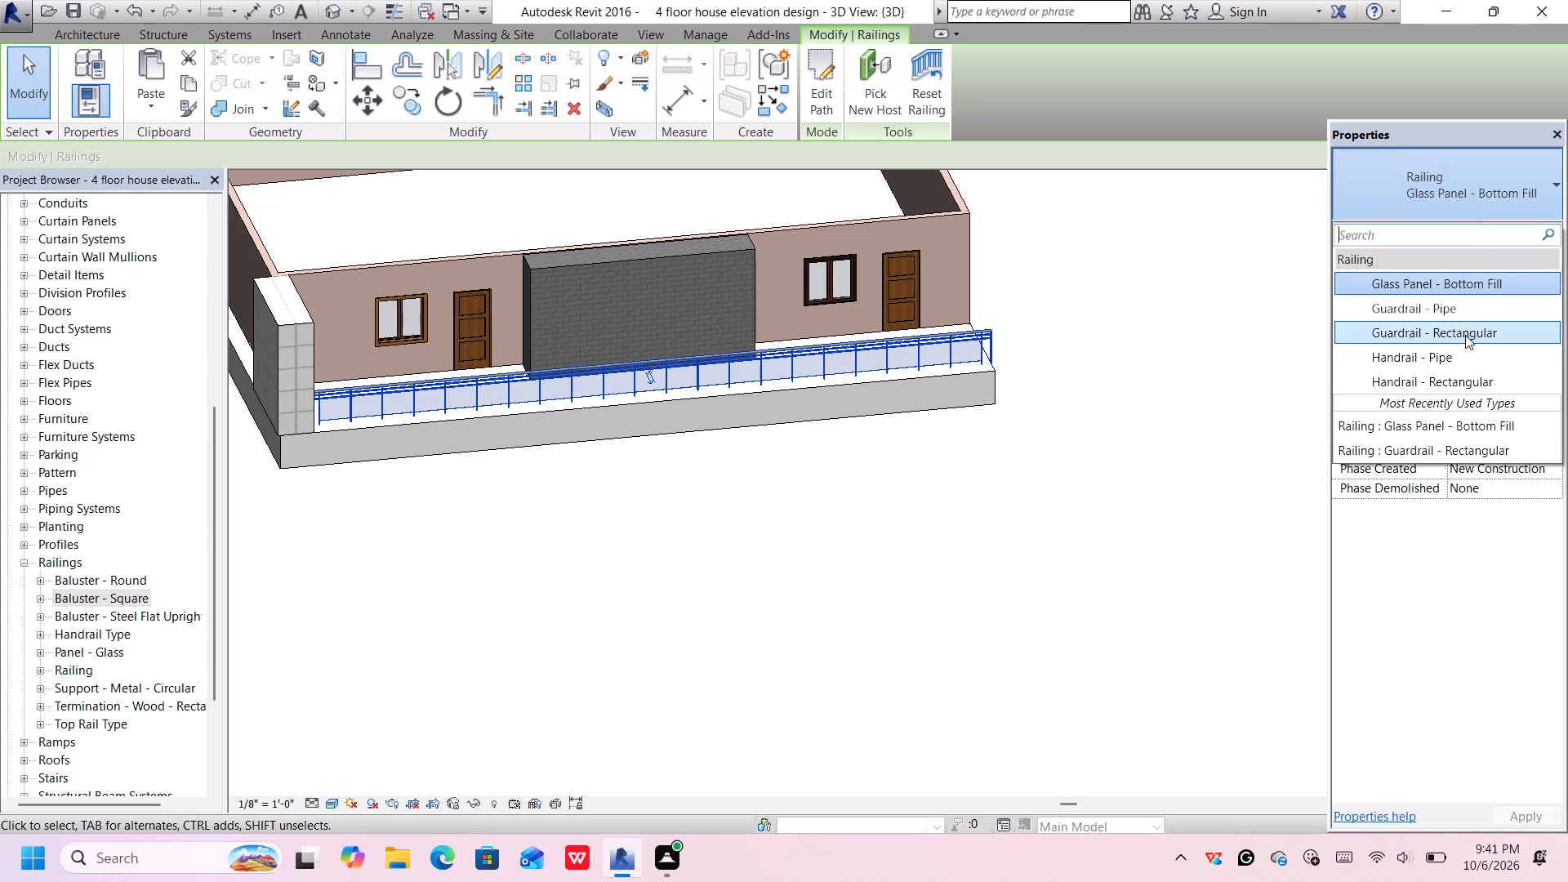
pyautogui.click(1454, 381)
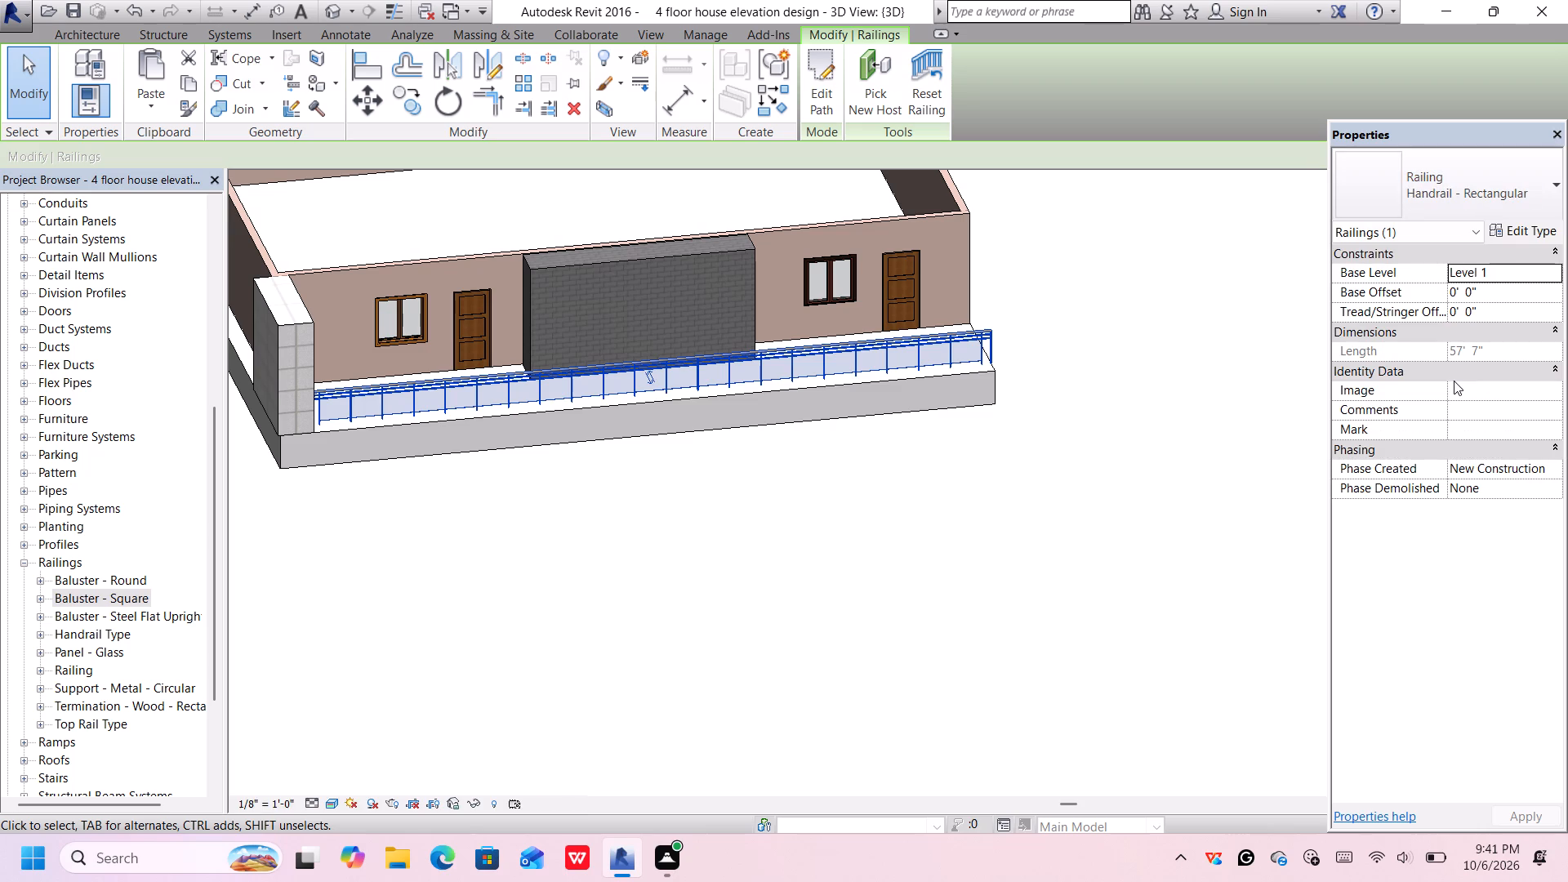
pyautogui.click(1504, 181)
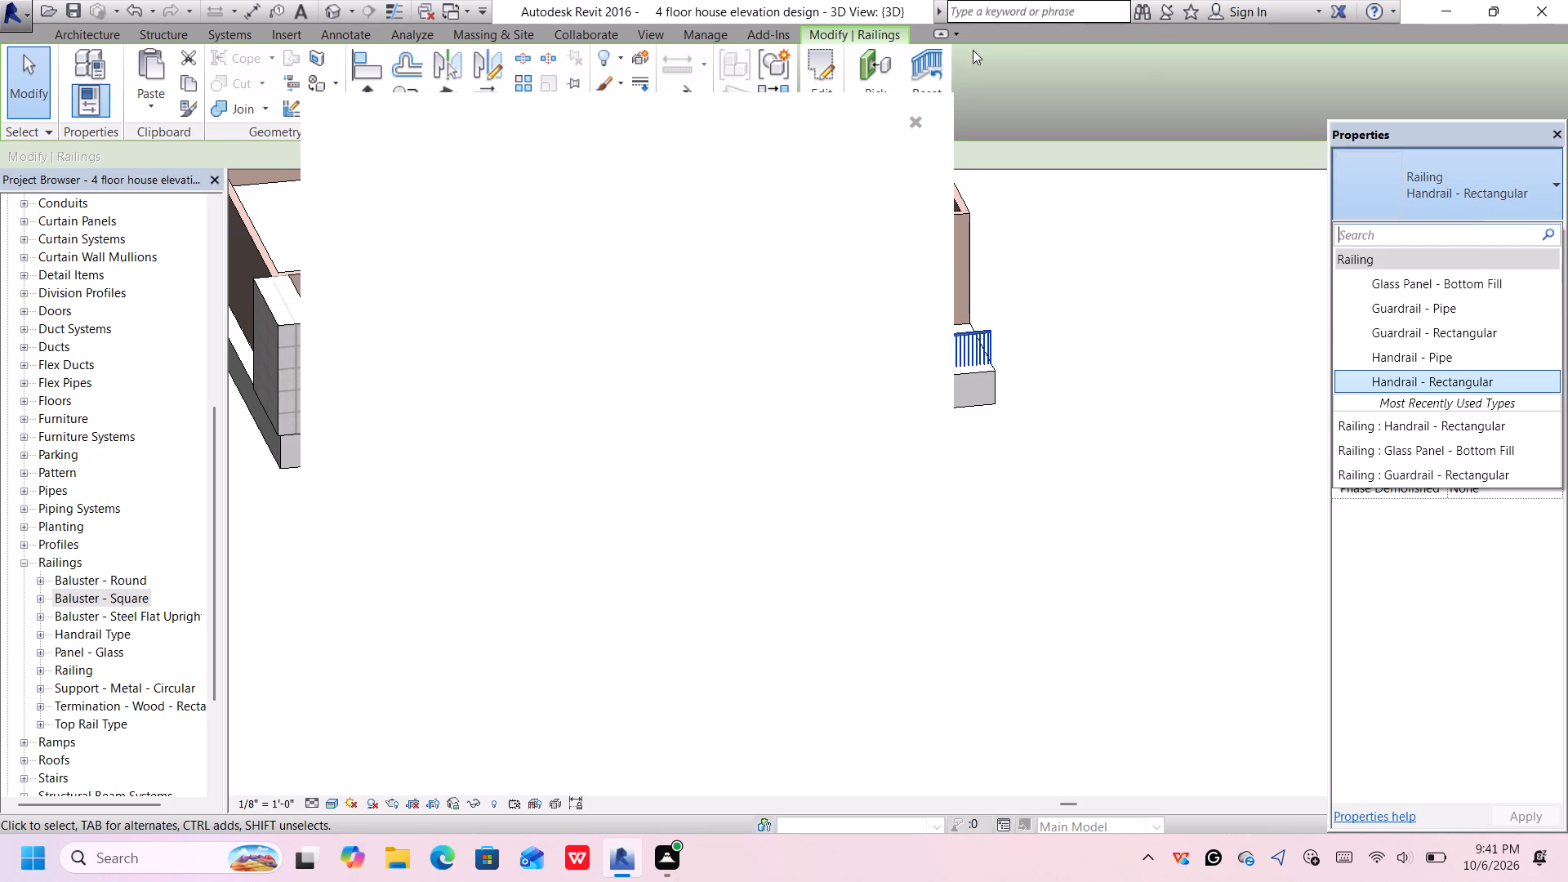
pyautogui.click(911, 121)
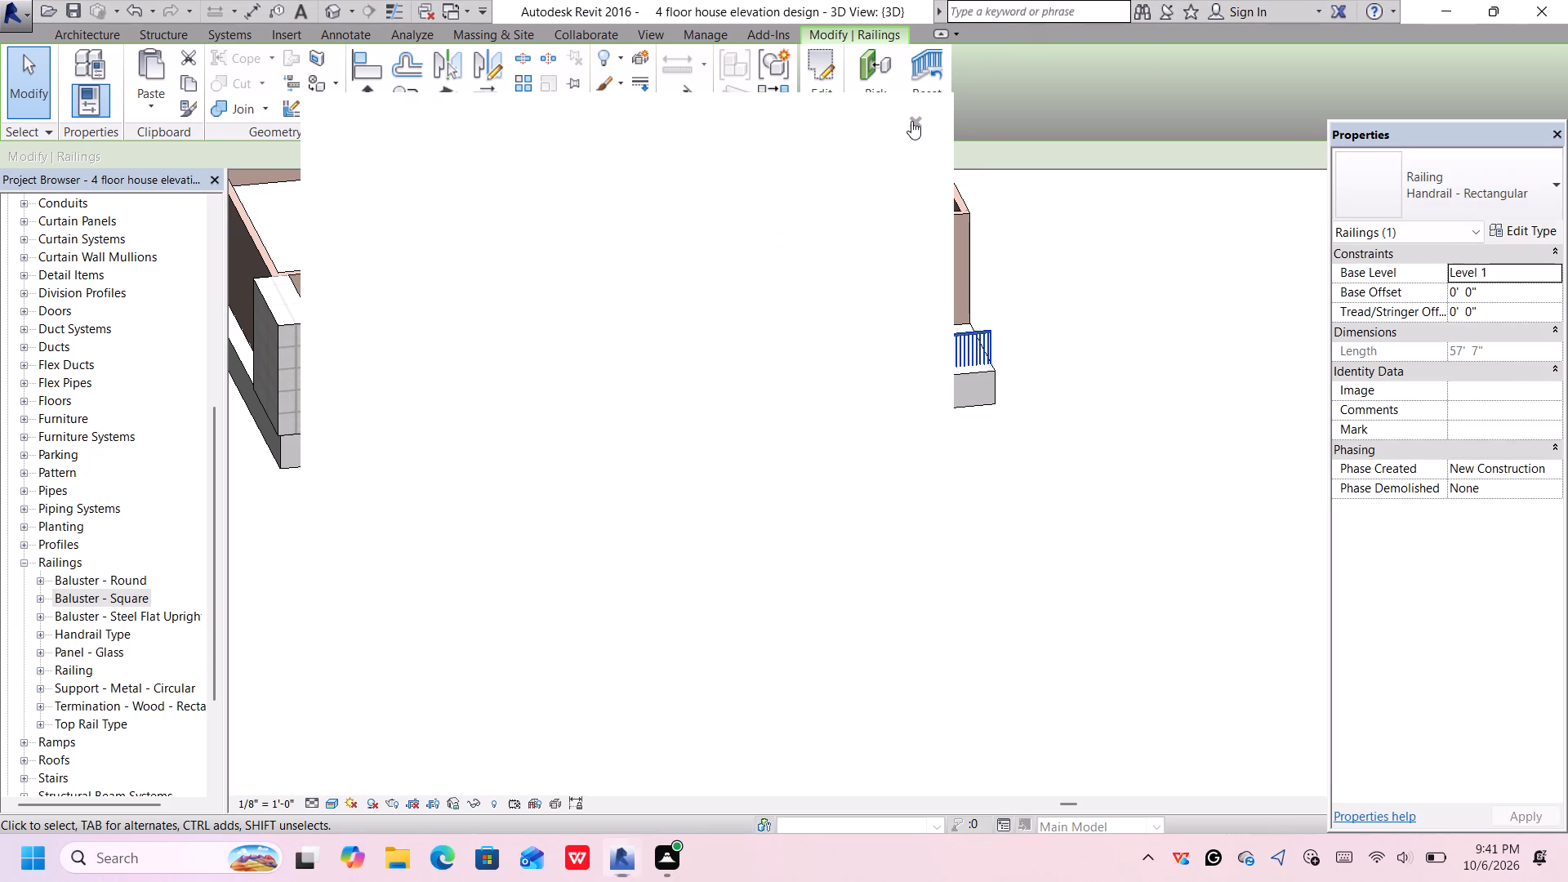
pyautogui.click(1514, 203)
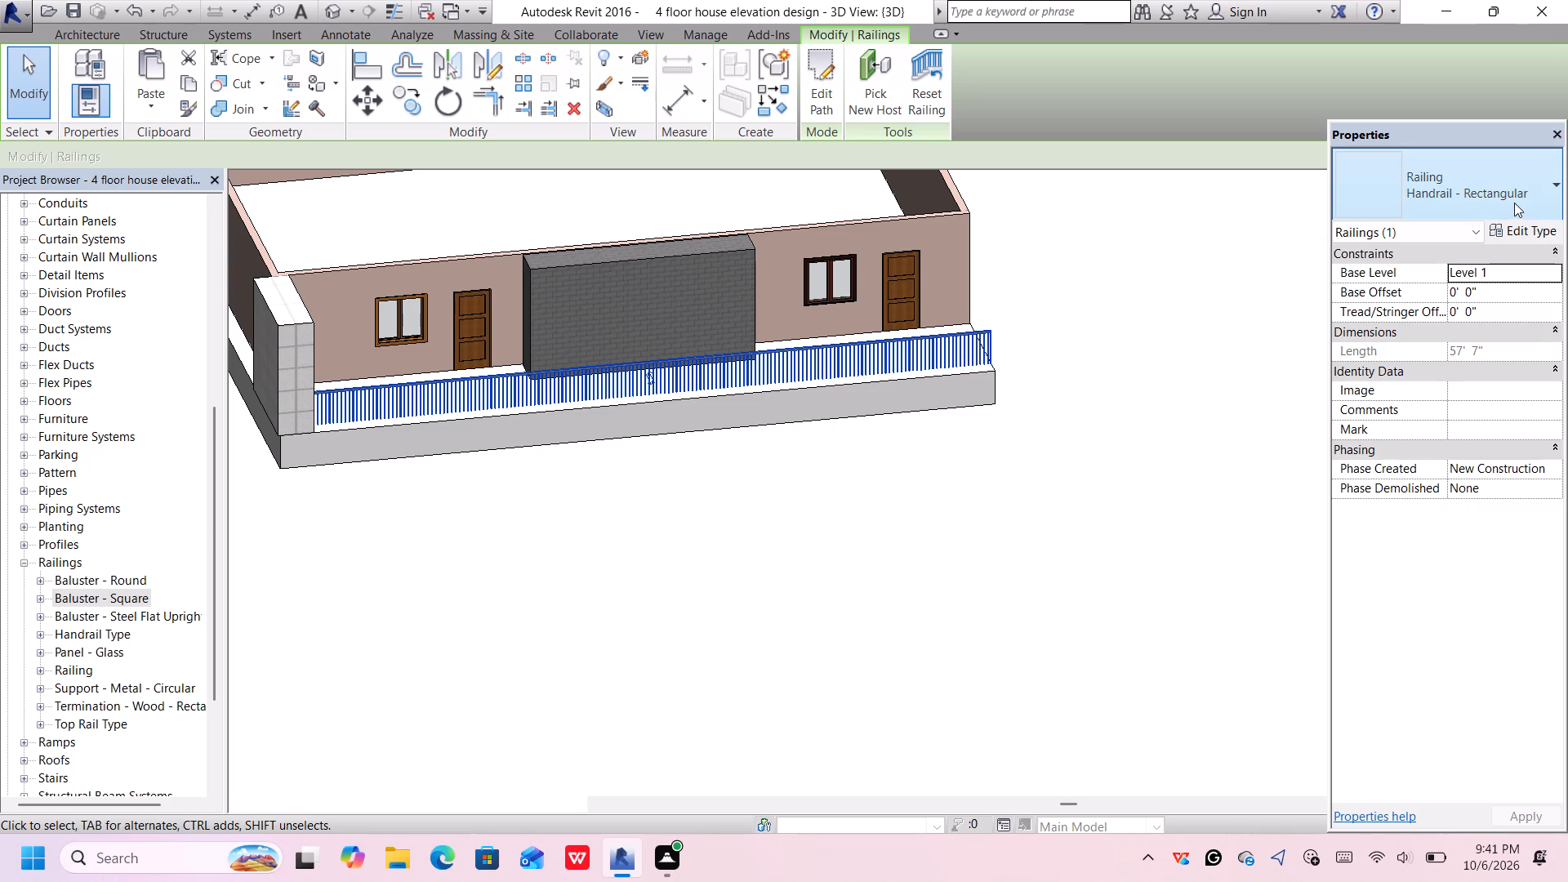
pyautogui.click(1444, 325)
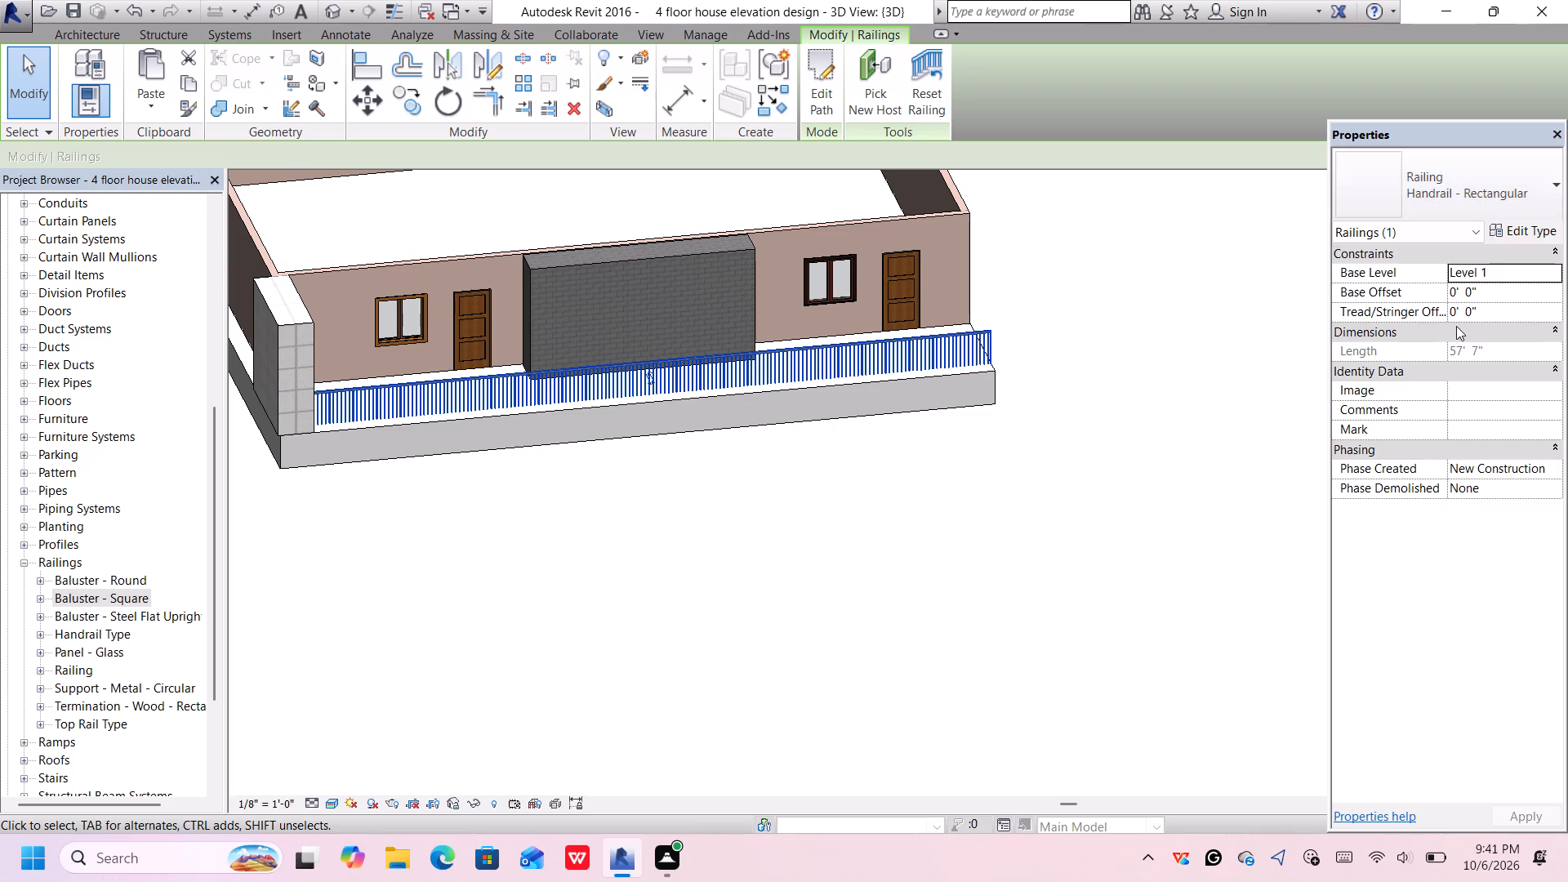
# Change the front slab railing's type to Handrail - Pipe.
pyautogui.click(1523, 186)
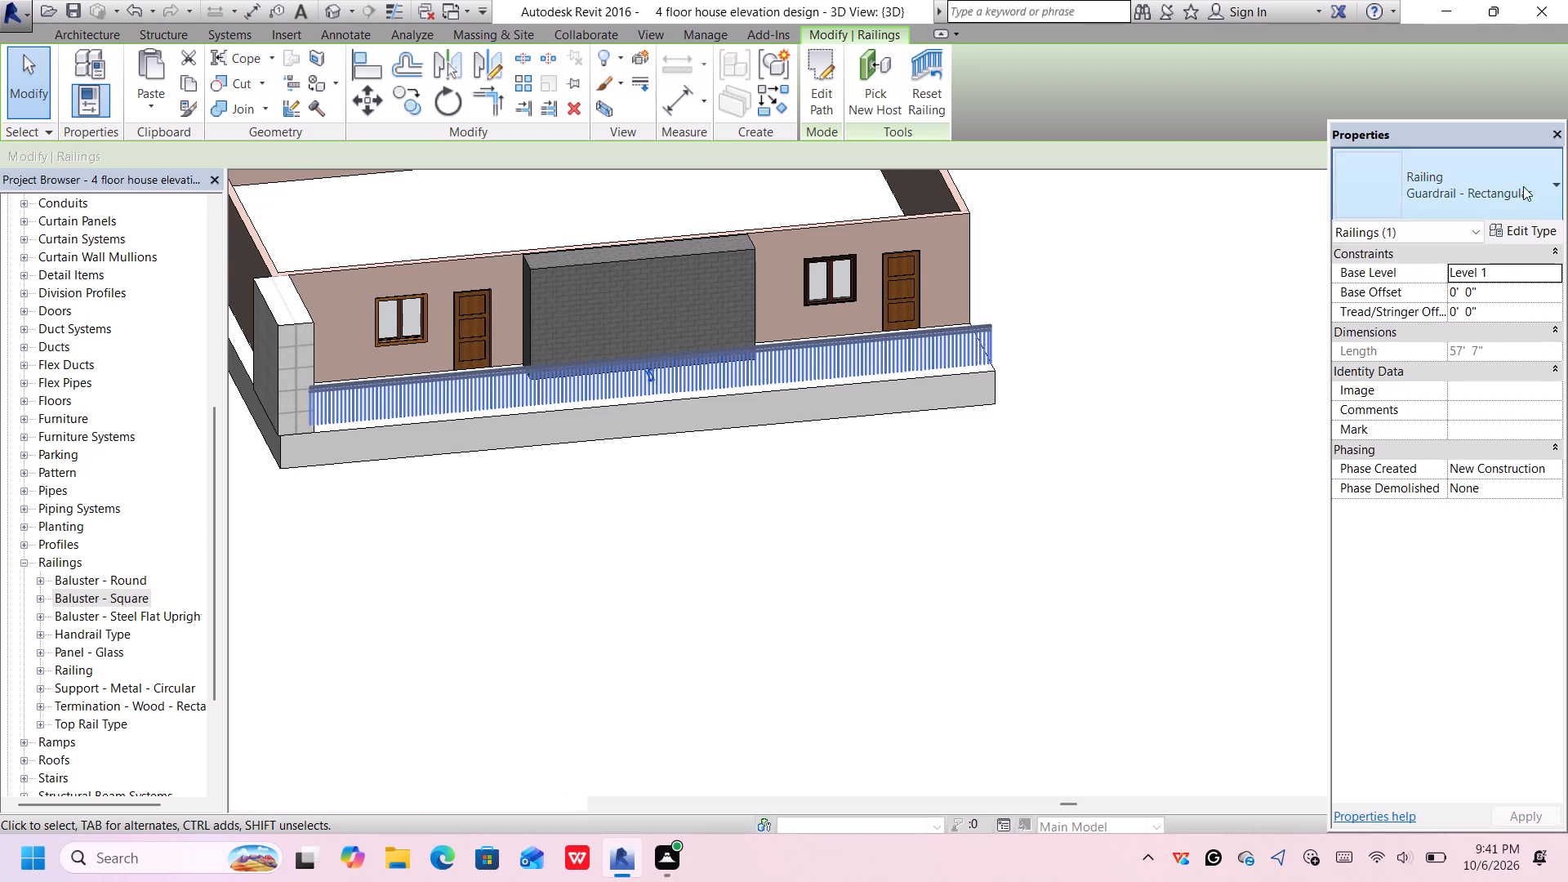
pyautogui.click(1486, 361)
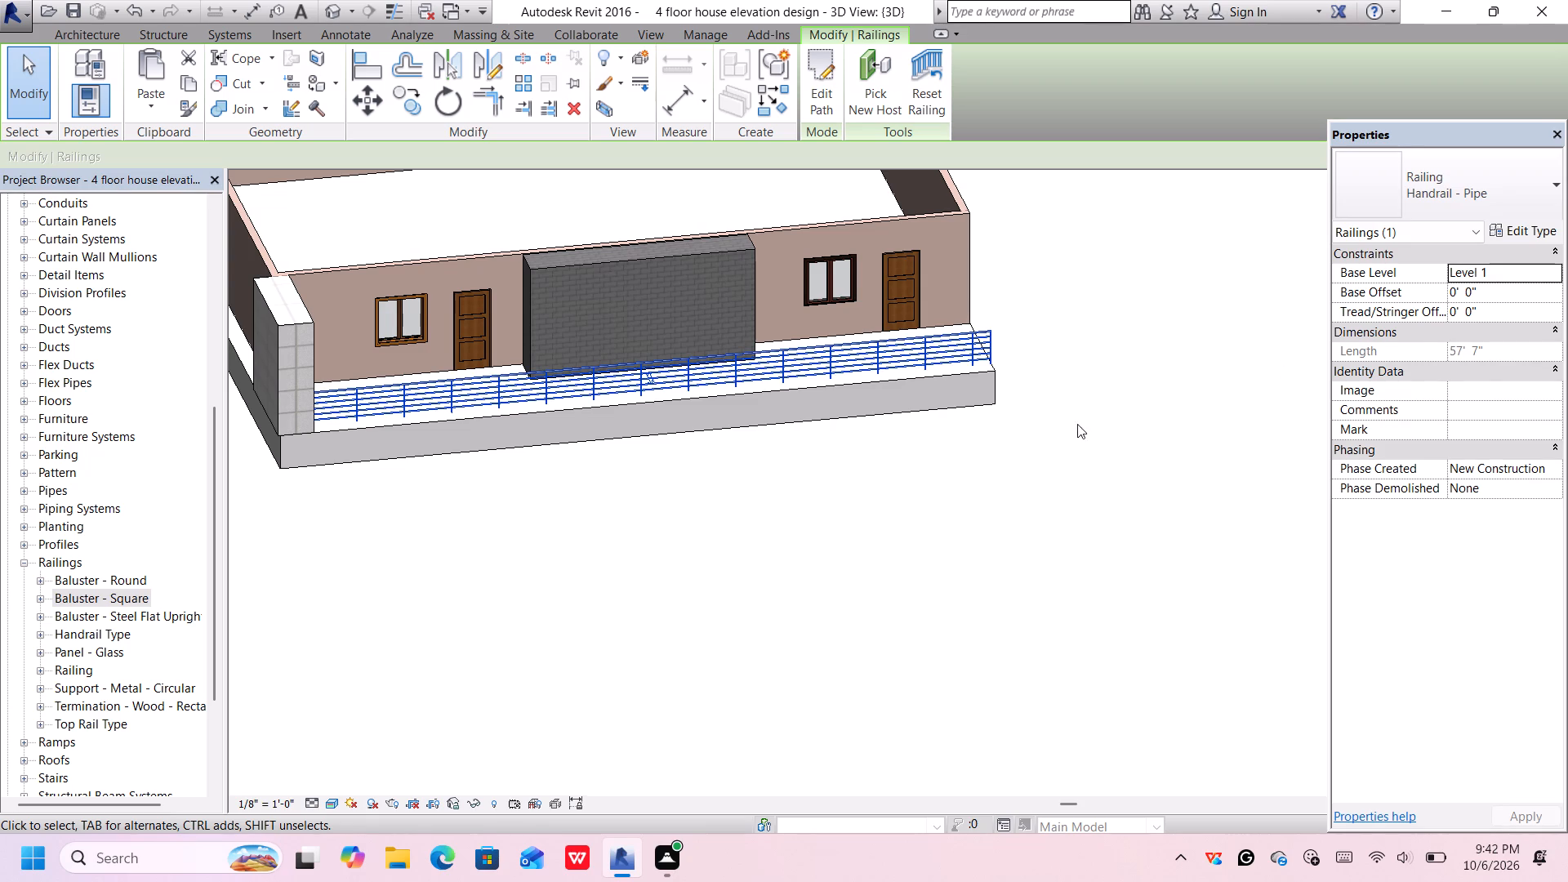
pyautogui.moveTo(950, 470); pyautogui.dragTo(987, 523, button='middle')
pyautogui.scroll(2, 1019, 439)
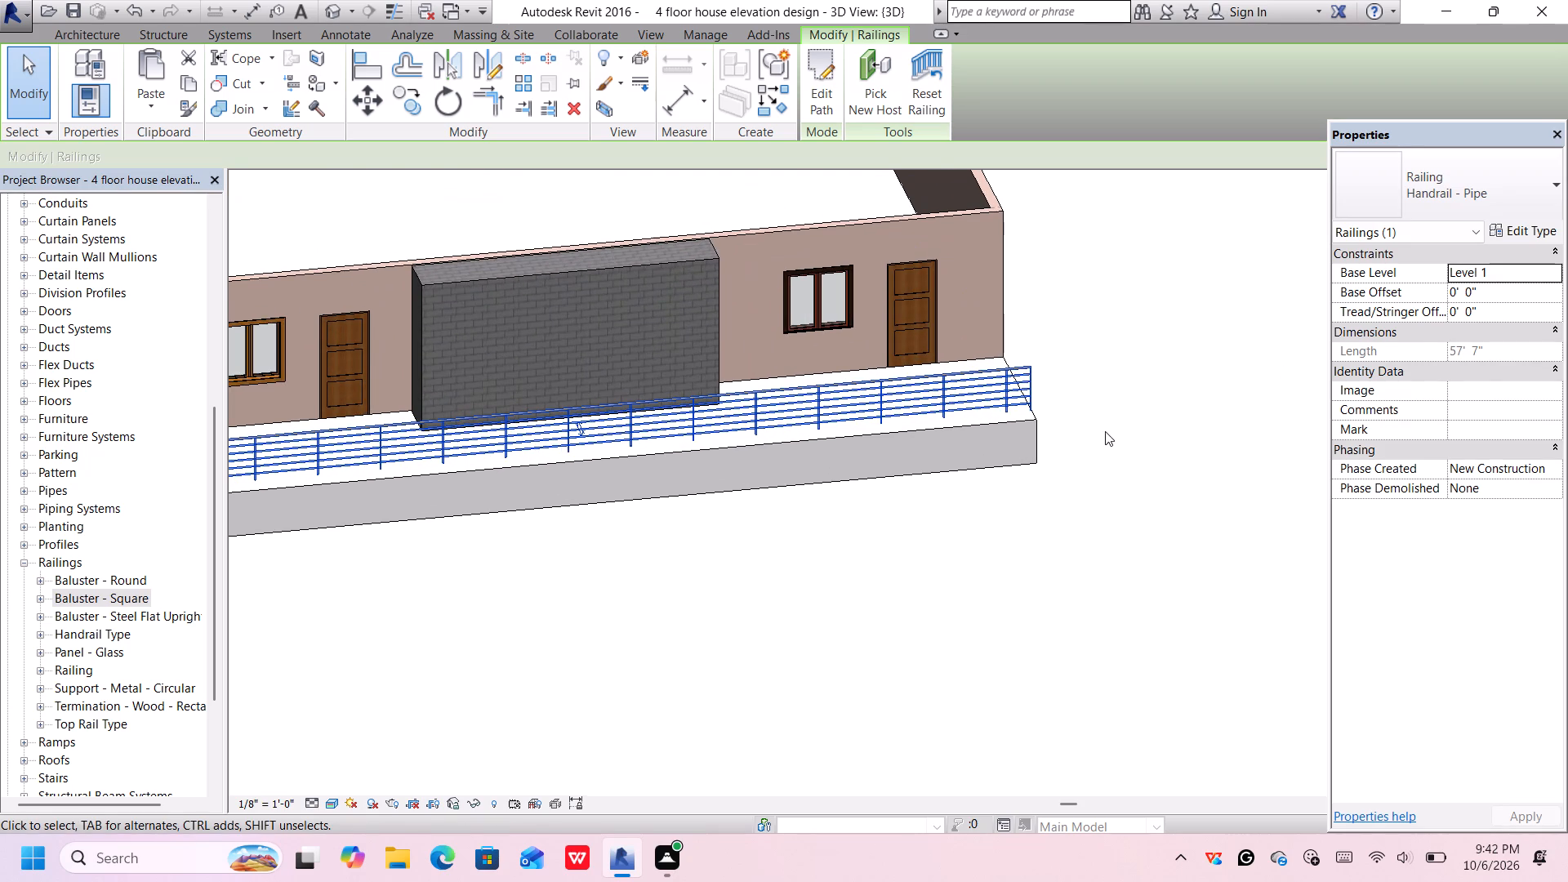
pyautogui.moveTo(1105, 432); pyautogui.dragTo(1058, 447, button='middle')
pyautogui.moveTo(1062, 450); pyautogui.dragTo(1062, 452, button='middle')
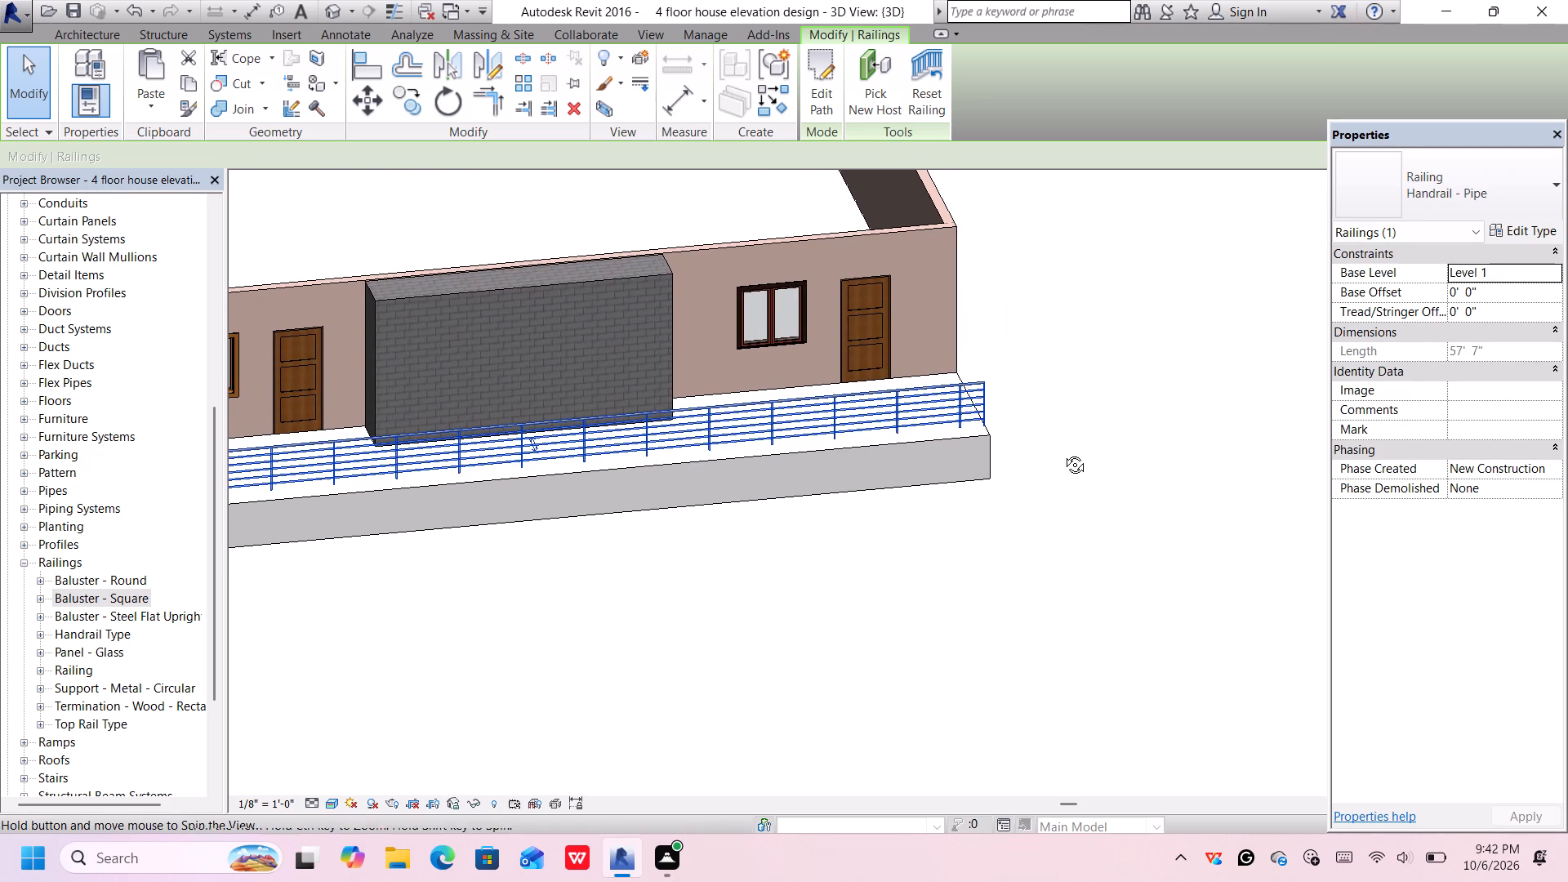
pyautogui.moveTo(1062, 452); pyautogui.dragTo(881, 497, button='middle')
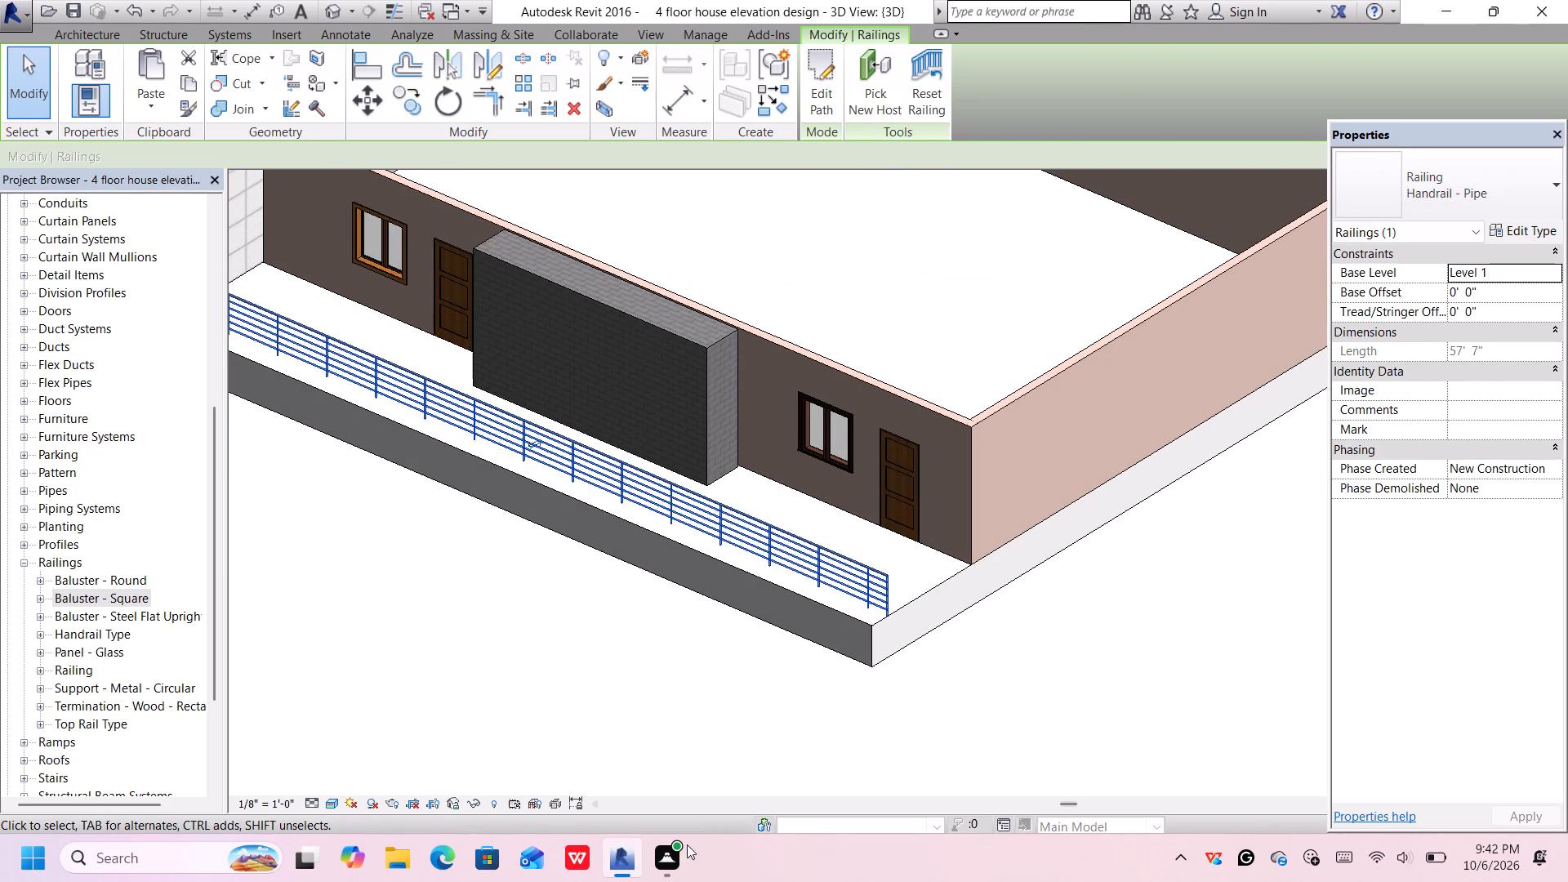
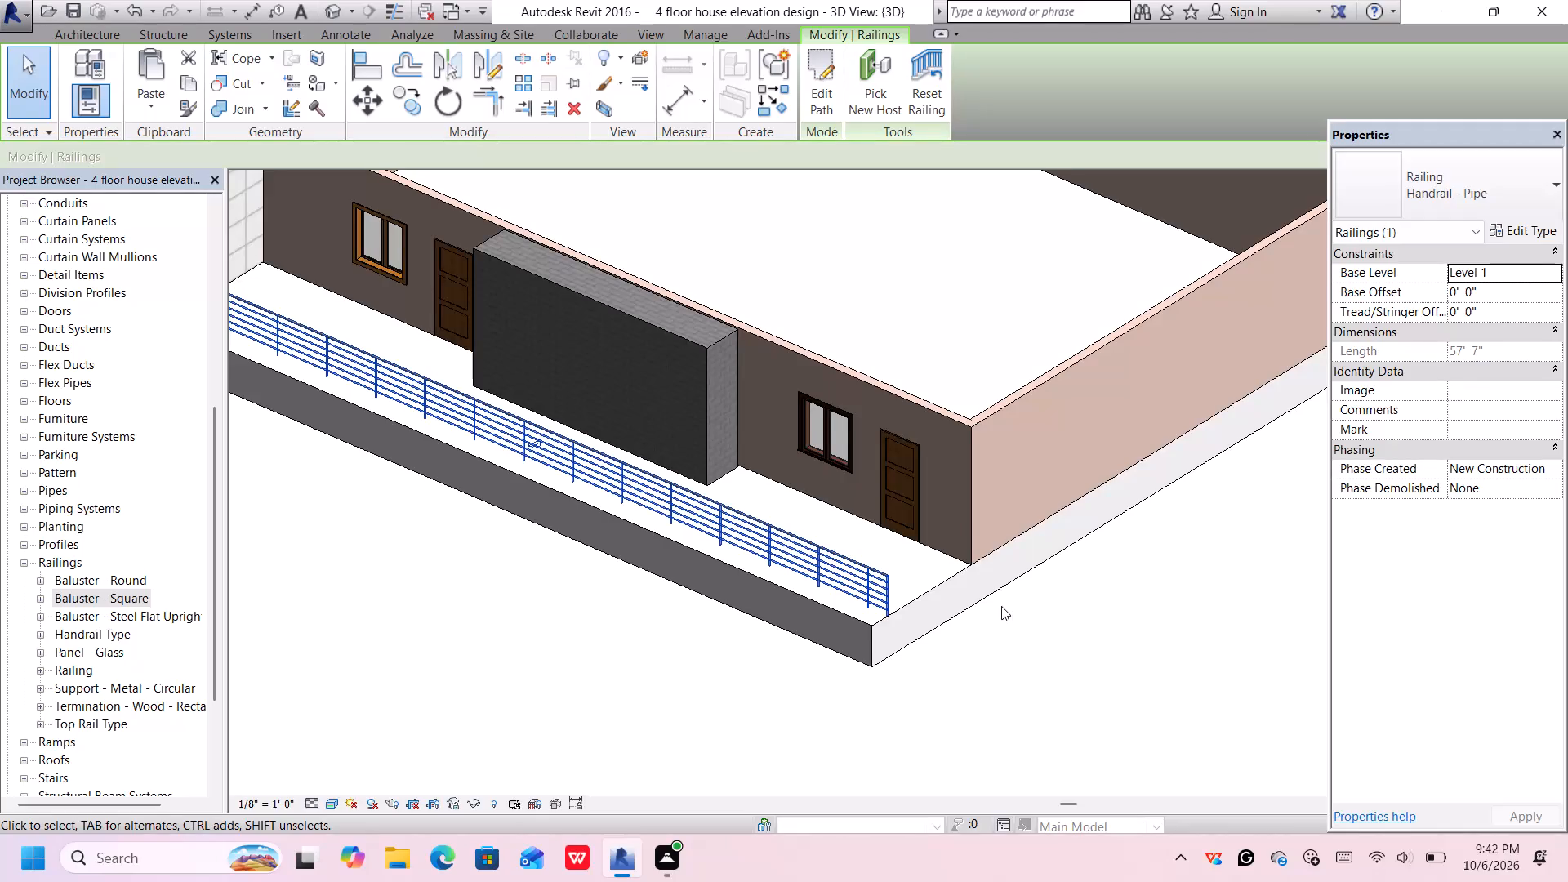
# Create a straight Handrail - Rectangular railing about 7' 9" long on Level 1, from the front railing's far end back to the house wall.
pyautogui.moveTo(1007, 598); pyautogui.dragTo(1020, 635, button='middle')
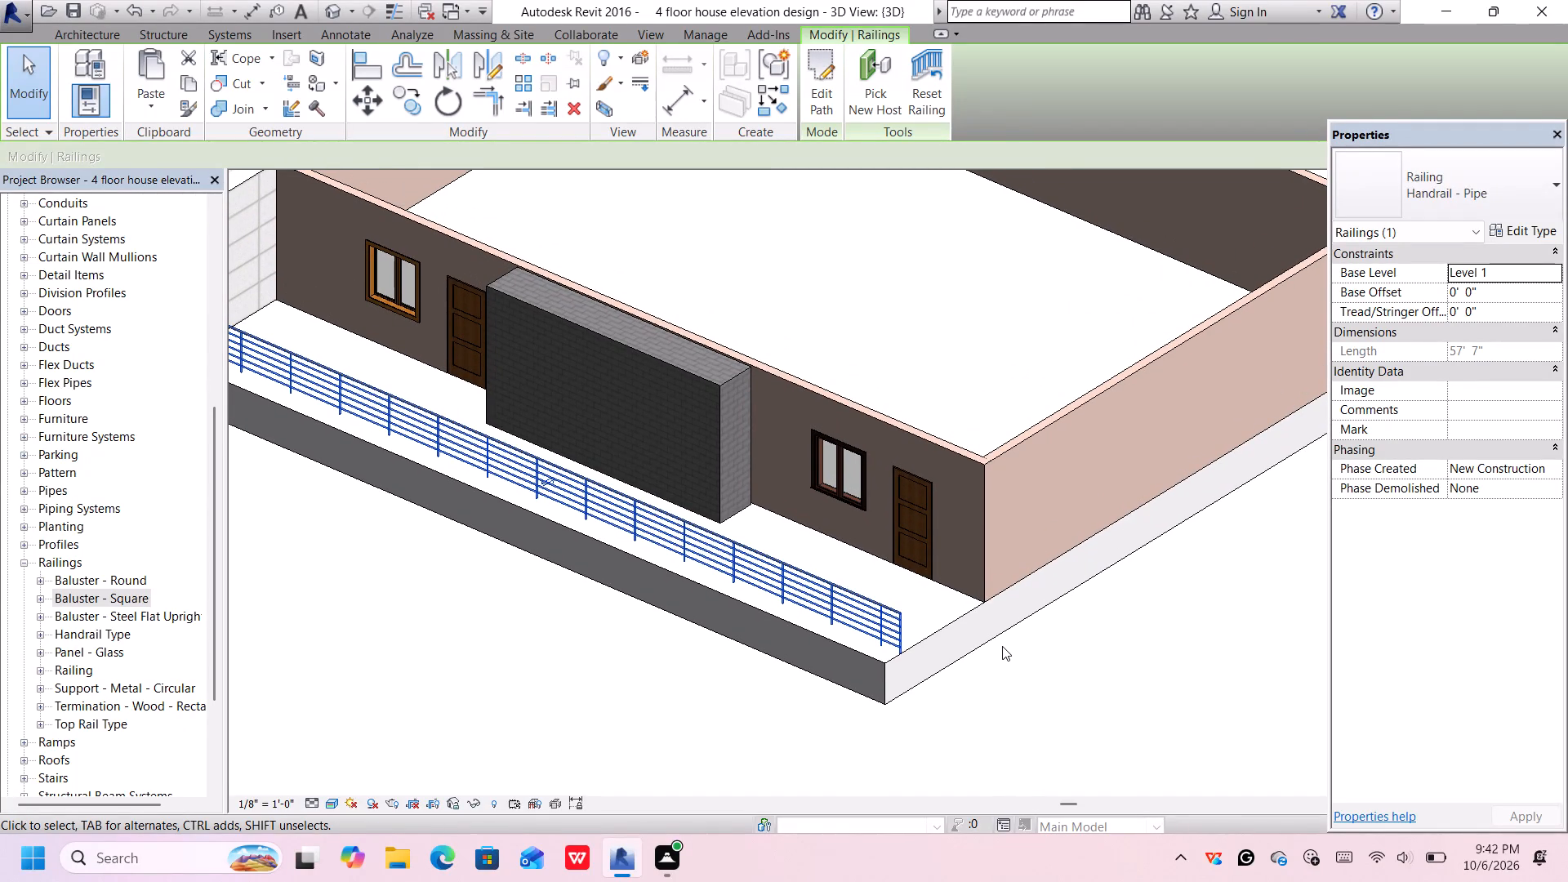
pyautogui.moveTo(1002, 647); pyautogui.dragTo(988, 606, button='middle')
pyautogui.scroll(-1, 981, 609)
pyautogui.scroll(6, 925, 628)
pyautogui.moveTo(1015, 577); pyautogui.dragTo(938, 667, button='middle')
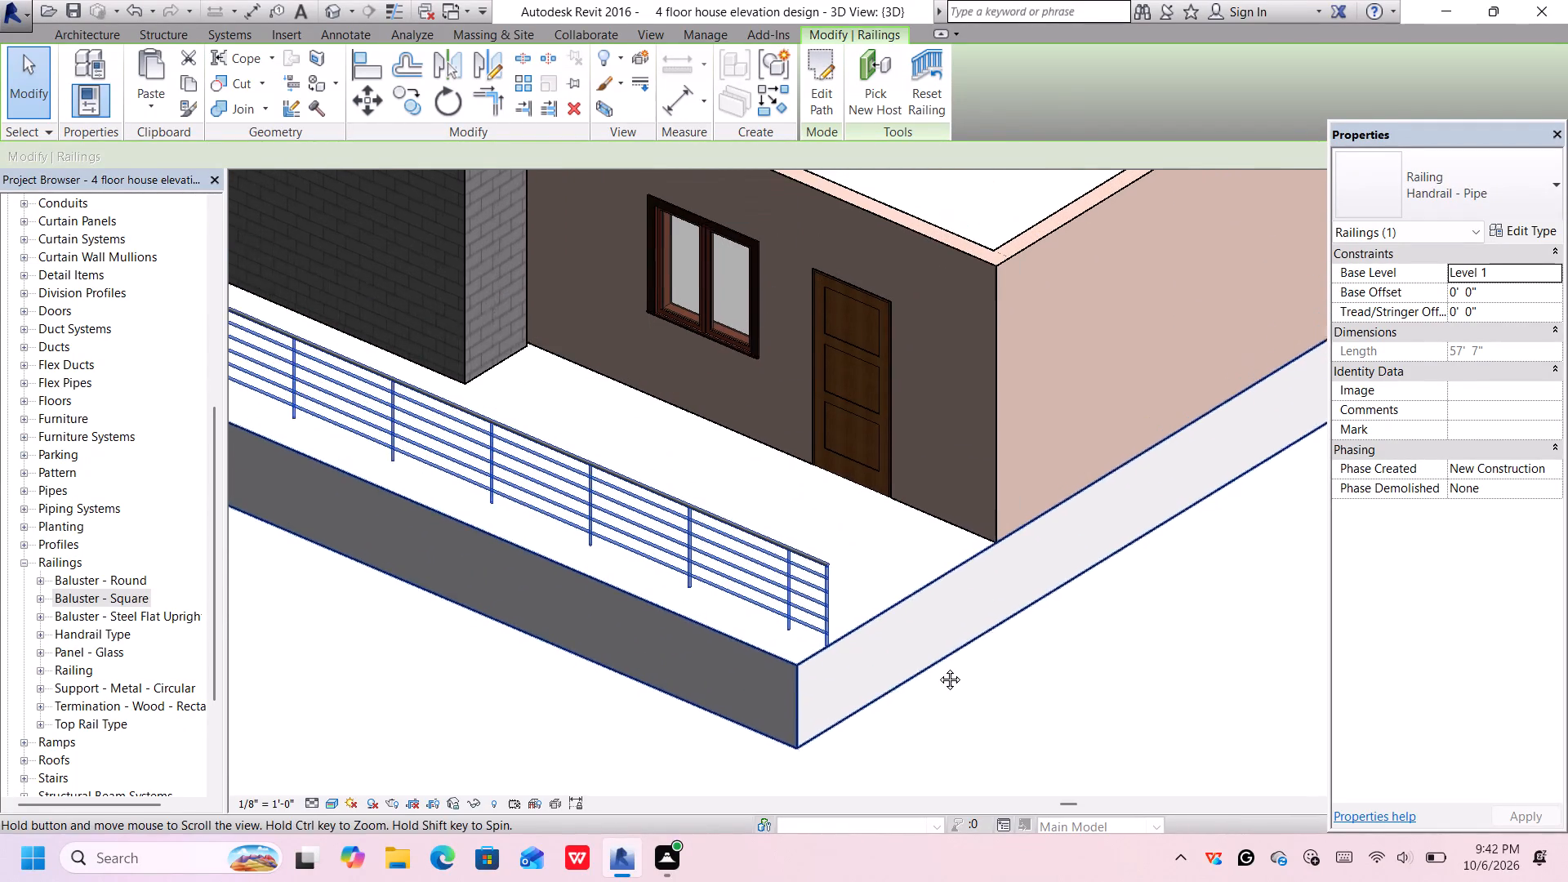
pyautogui.moveTo(938, 667); pyautogui.dragTo(936, 668, button='middle')
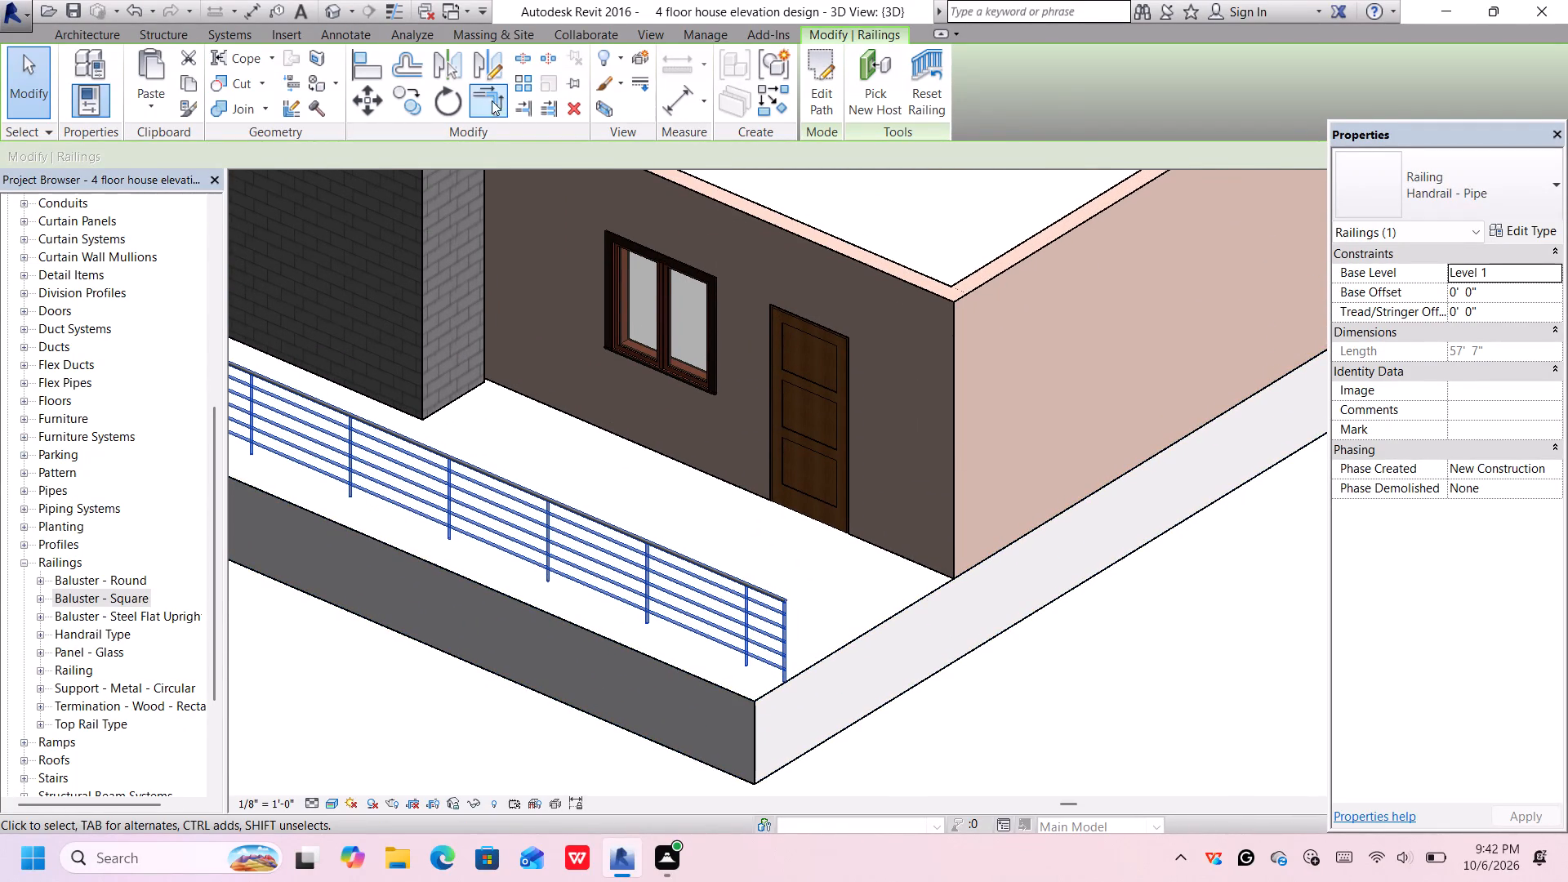
pyautogui.click(92, 31)
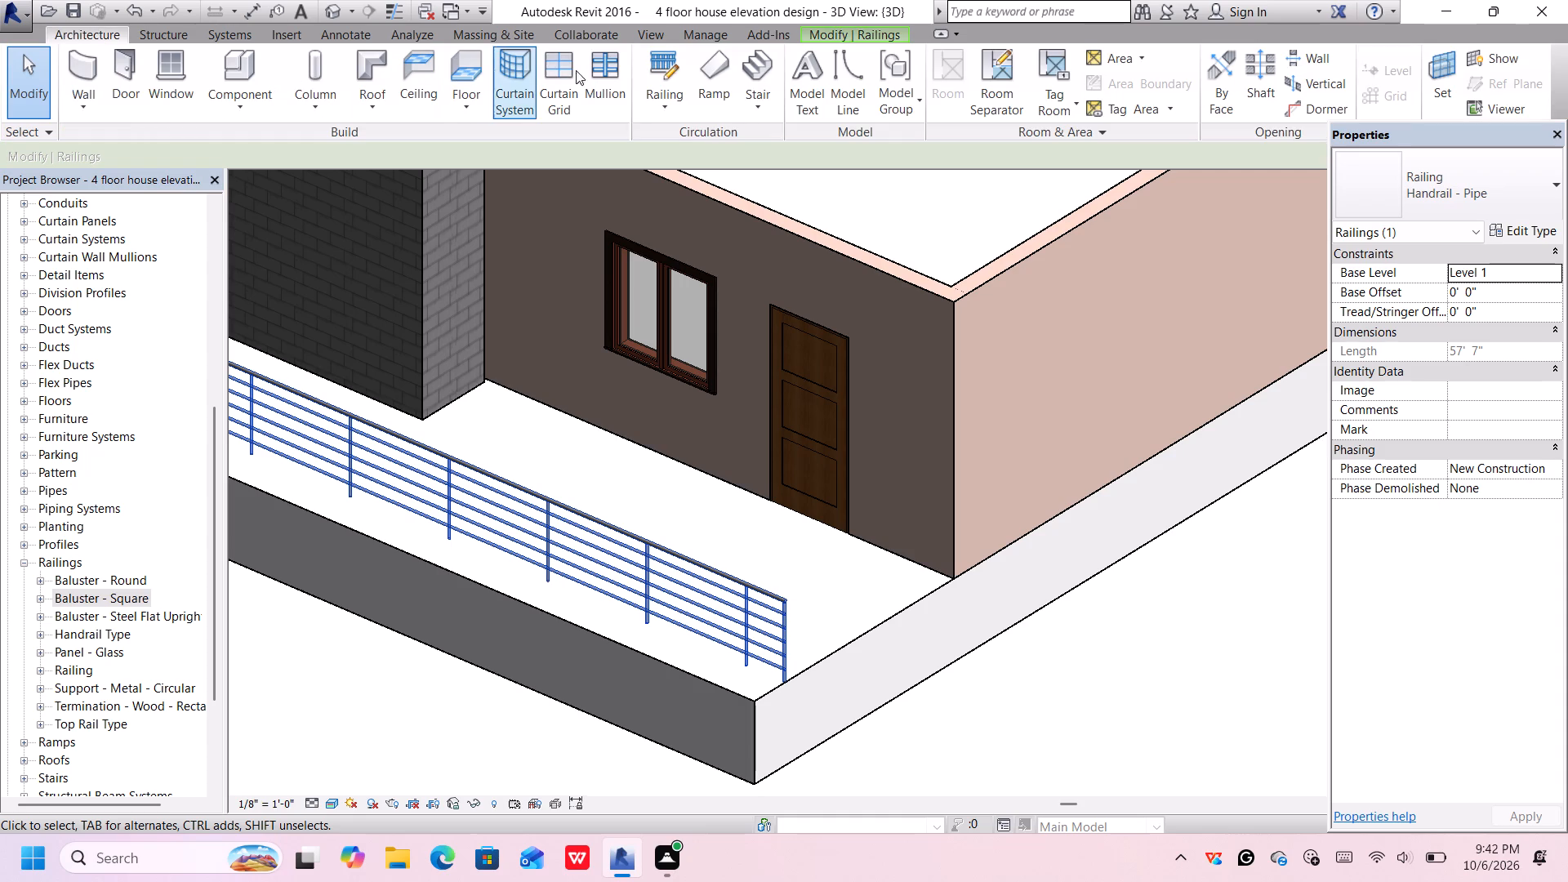
pyautogui.click(648, 69)
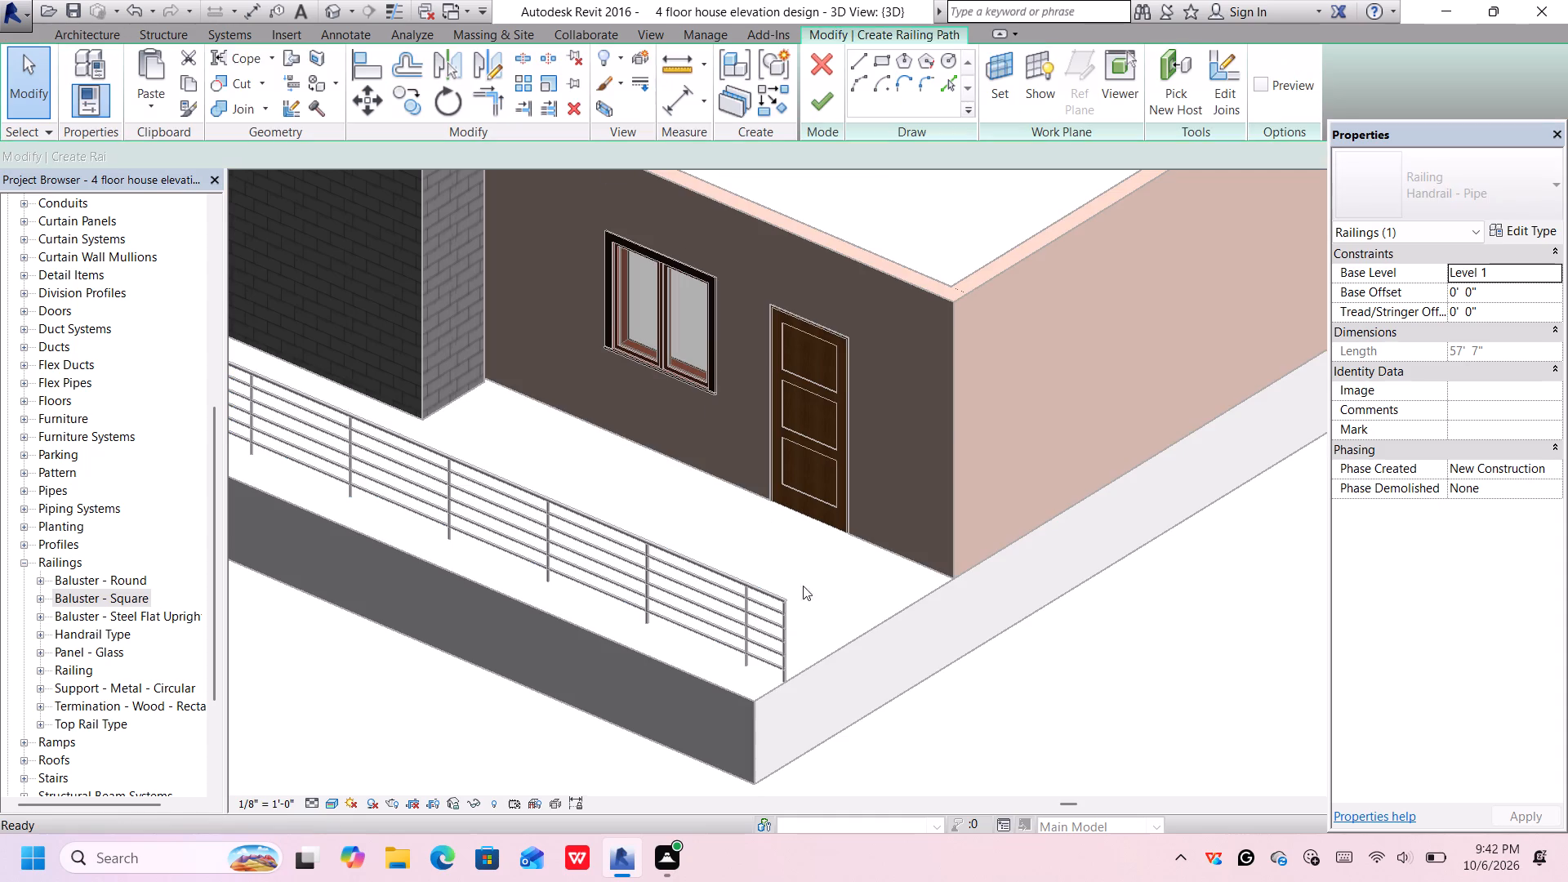
pyautogui.scroll(3, 774, 625)
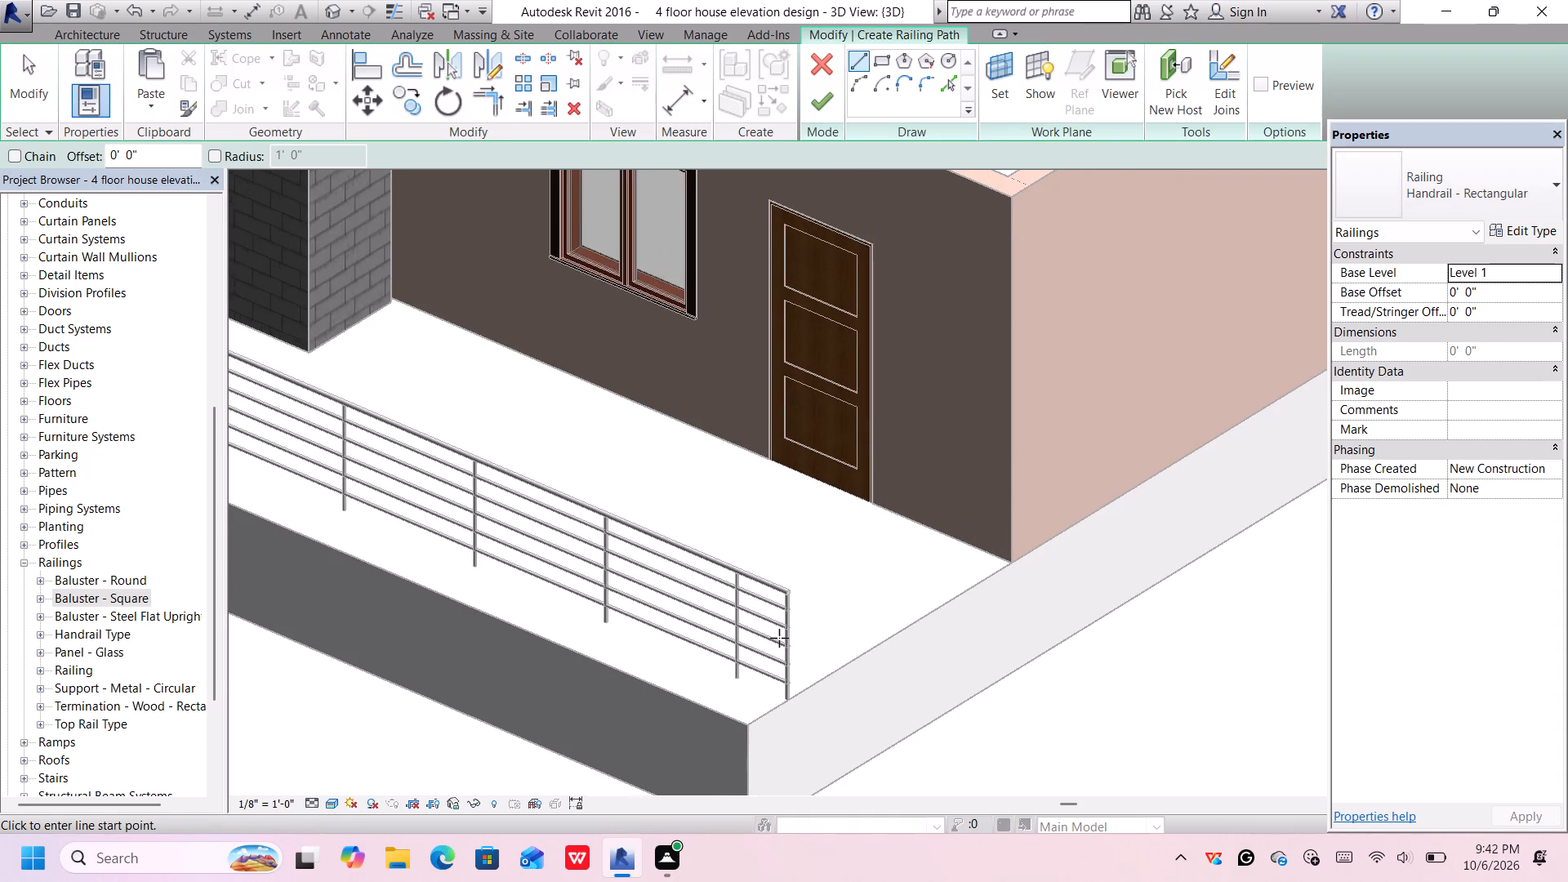
pyautogui.scroll(2, 779, 638)
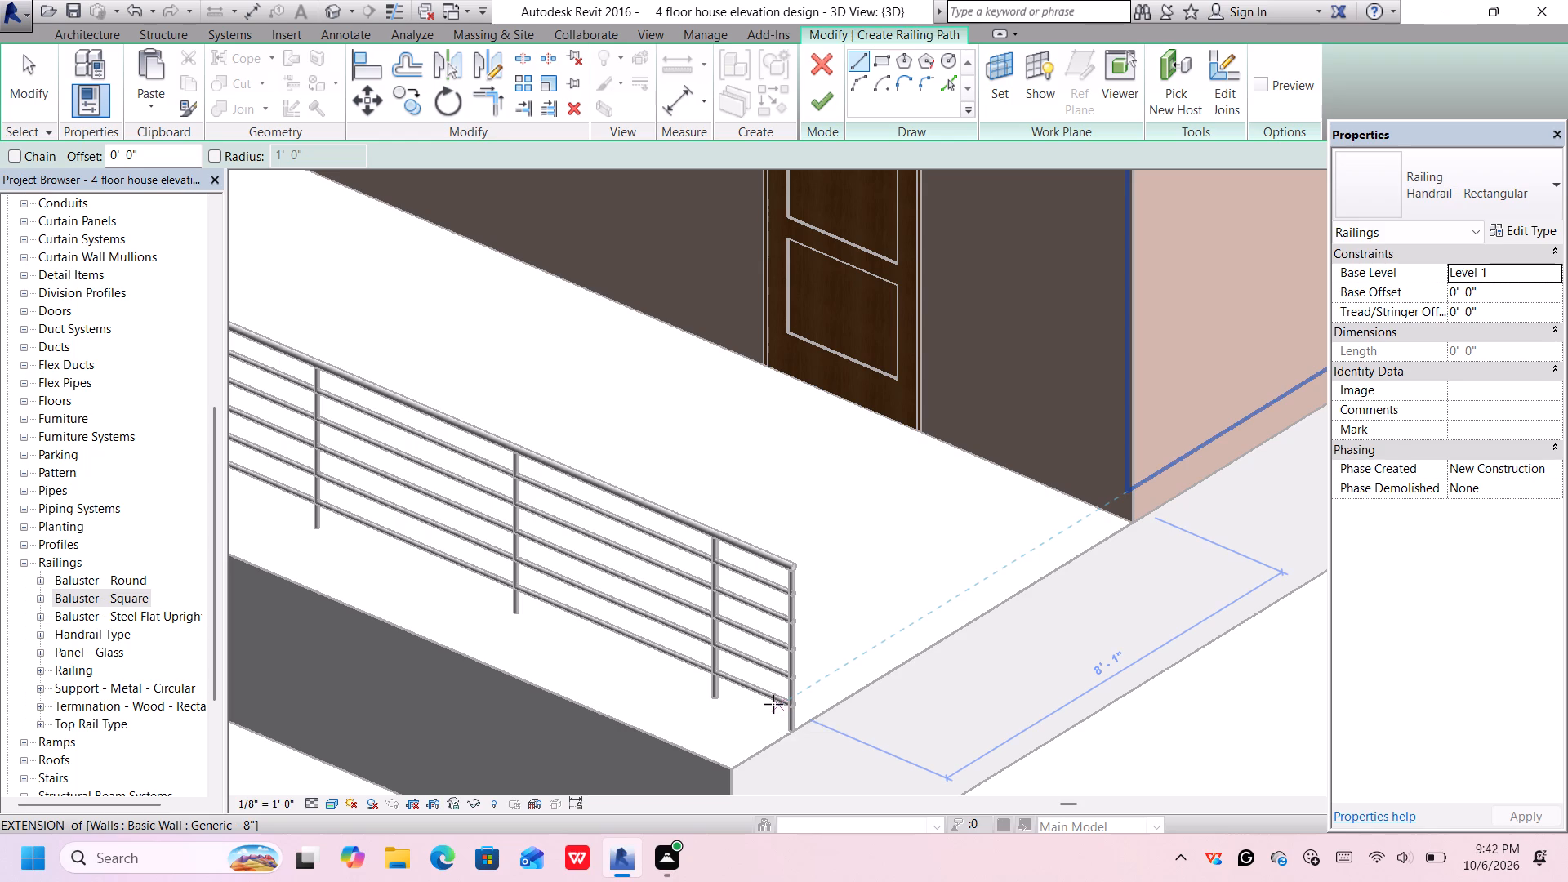
pyautogui.click(773, 704)
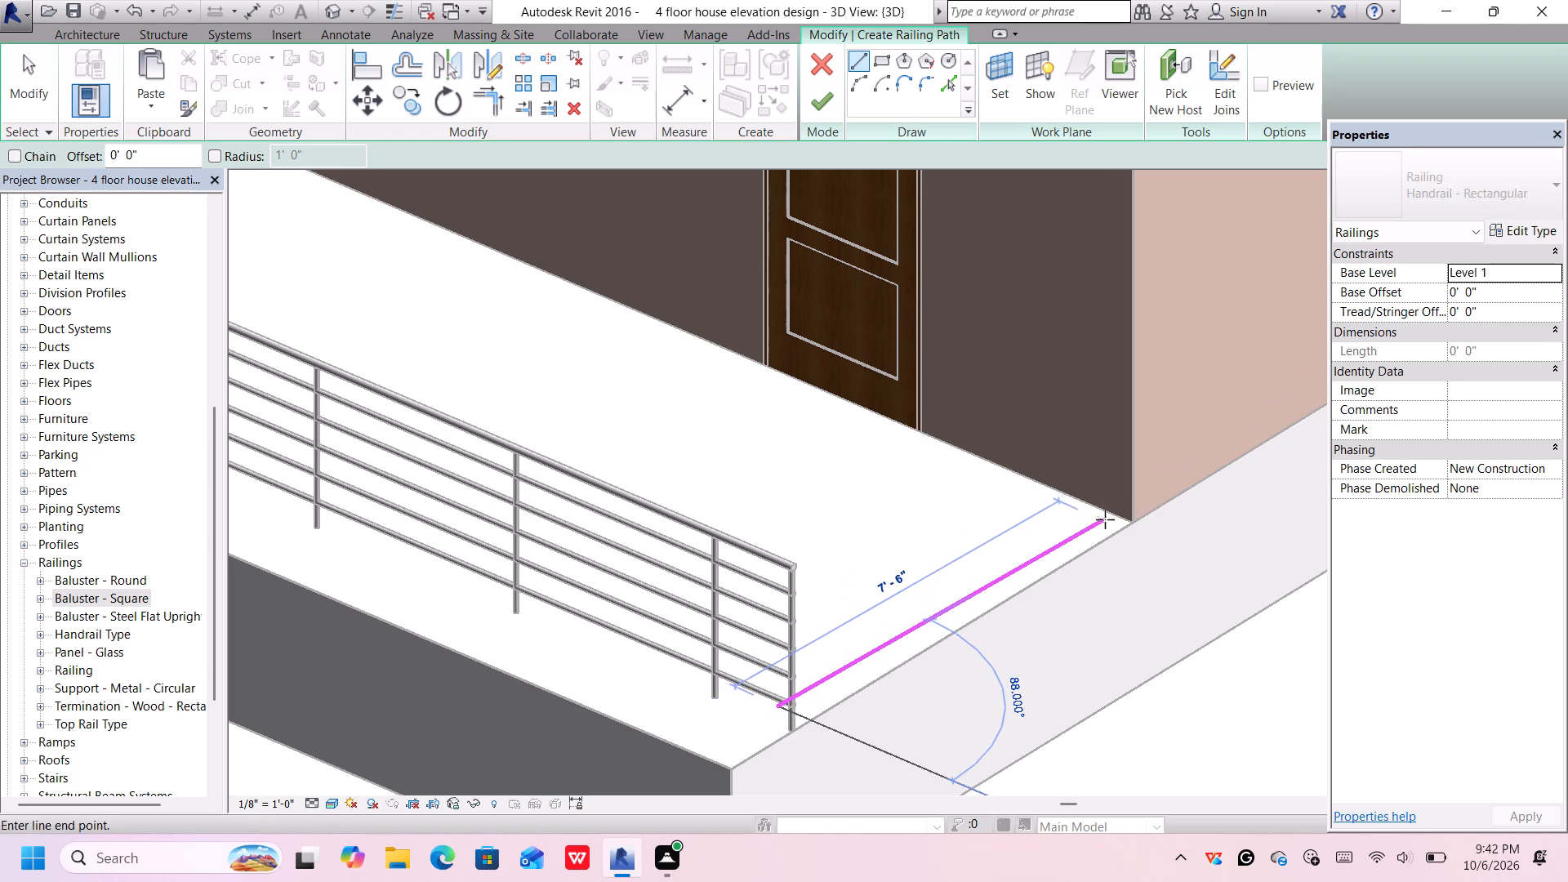
pyautogui.click(1105, 507)
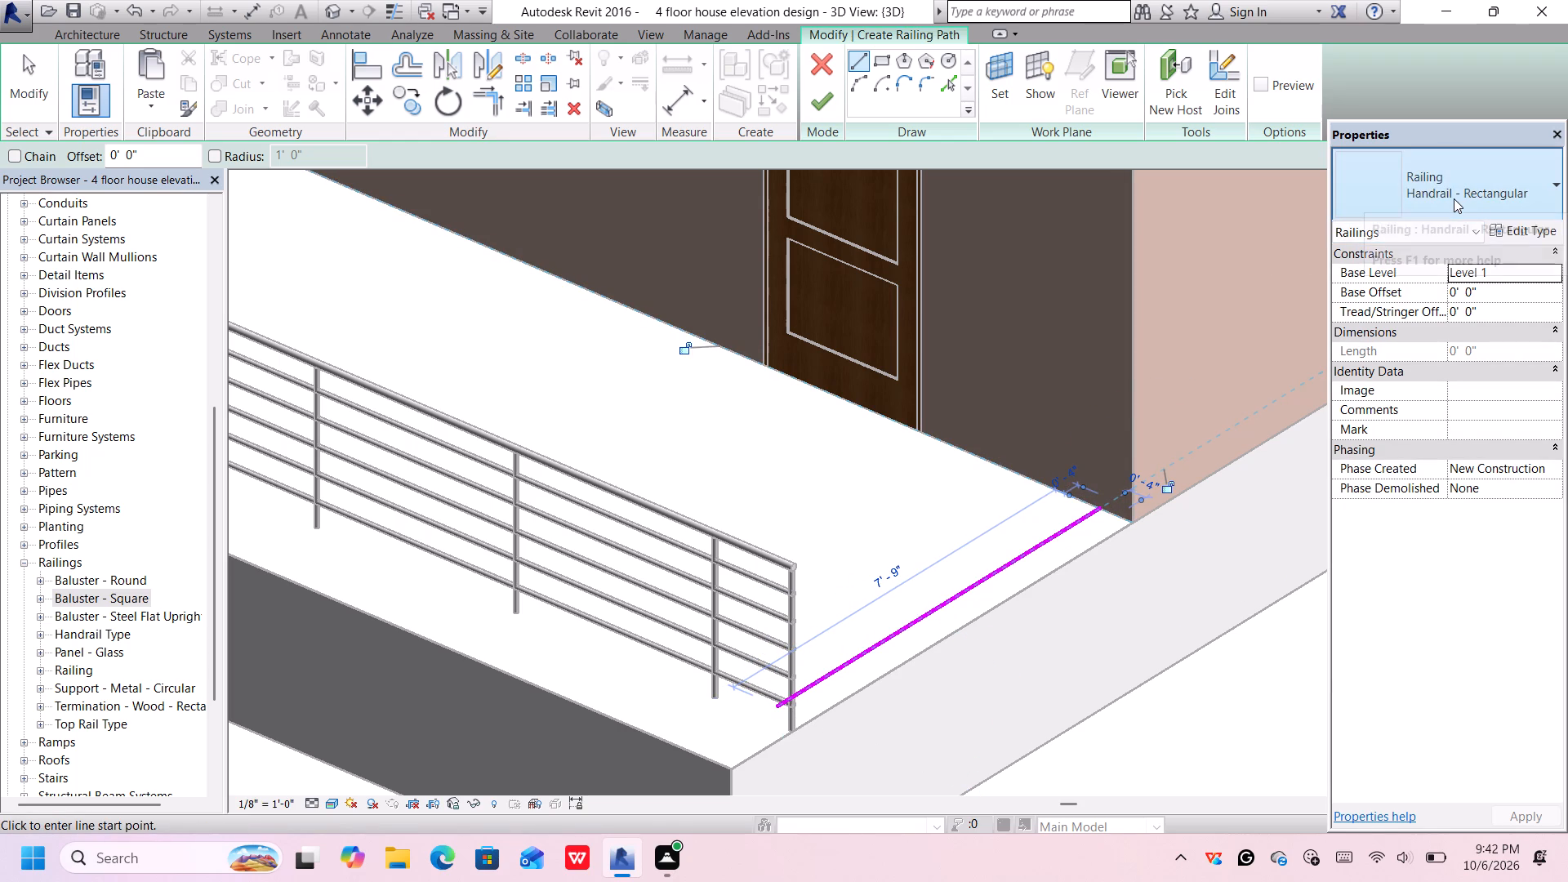
pyautogui.click(830, 101)
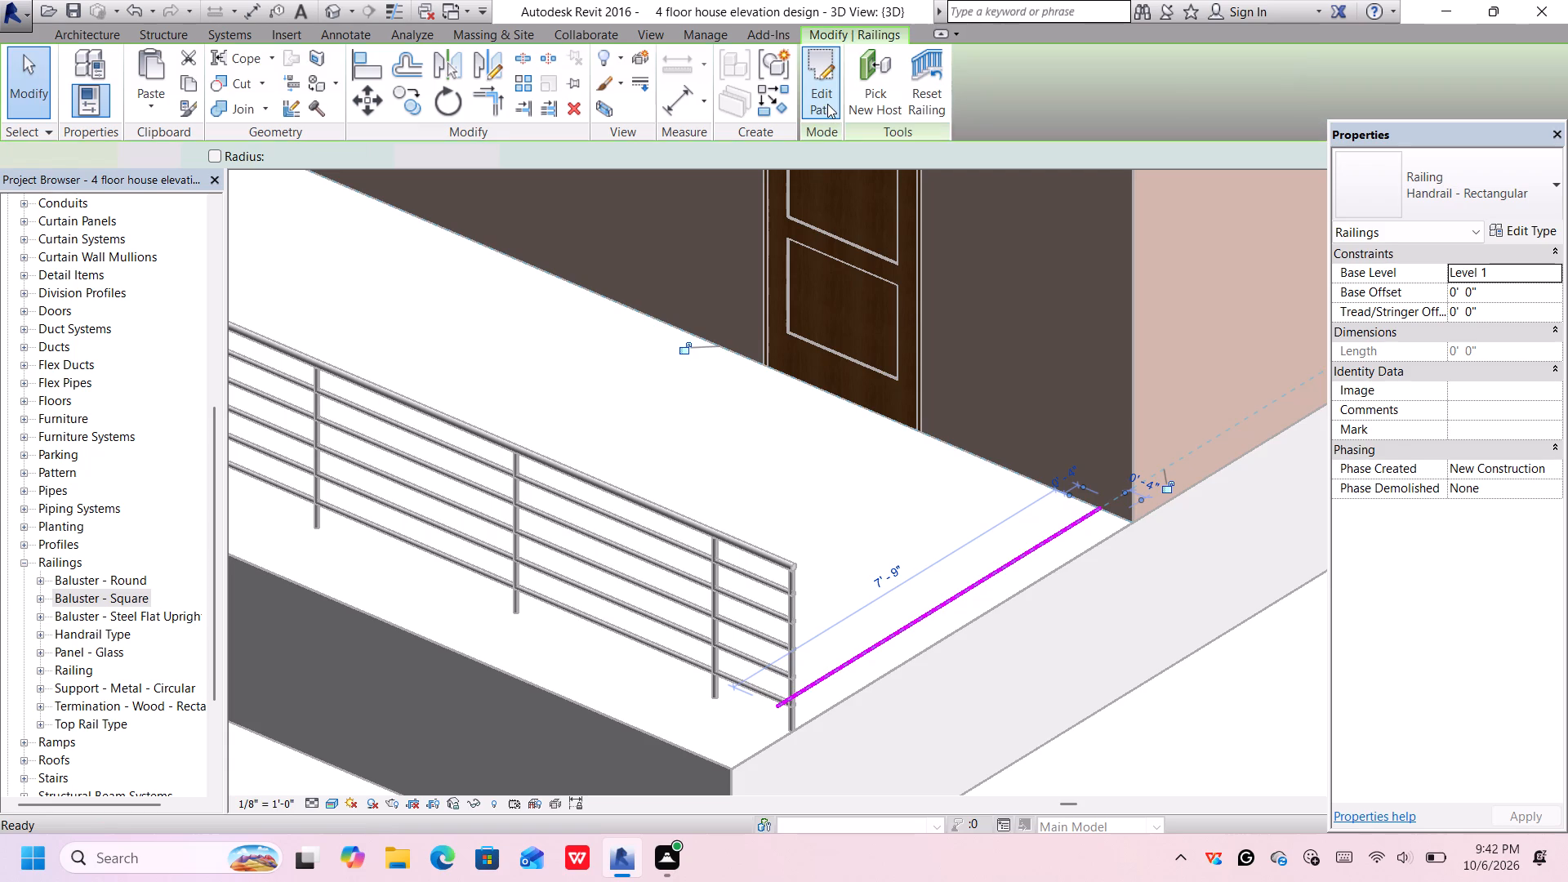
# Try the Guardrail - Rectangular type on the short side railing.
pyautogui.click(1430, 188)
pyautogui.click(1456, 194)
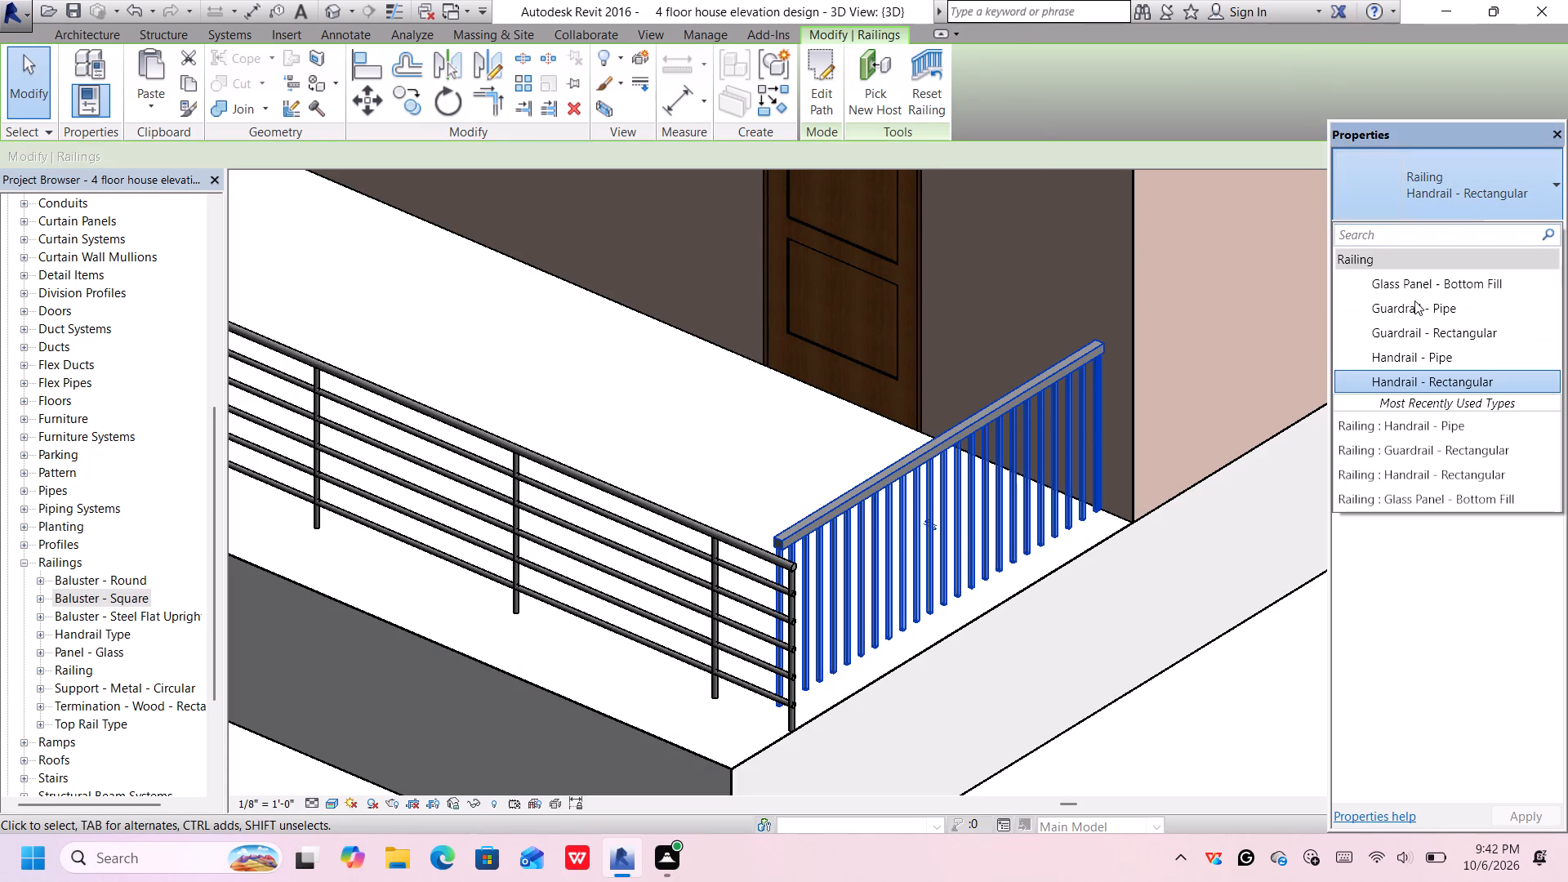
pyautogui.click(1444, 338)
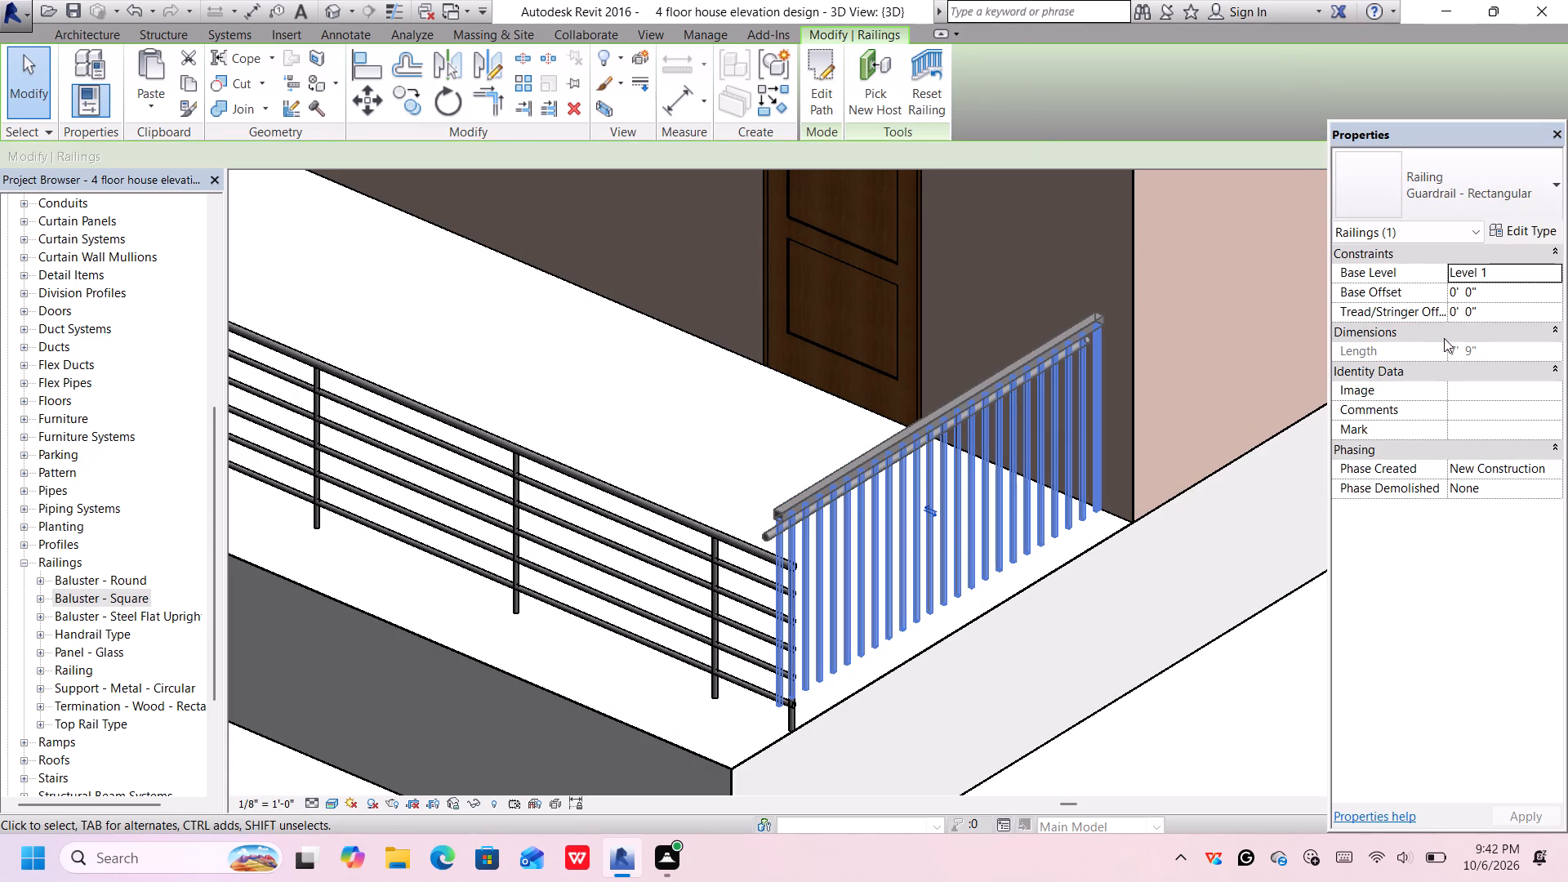
# Change the short side railing's type to Handrail - Pipe.
pyautogui.click(1494, 193)
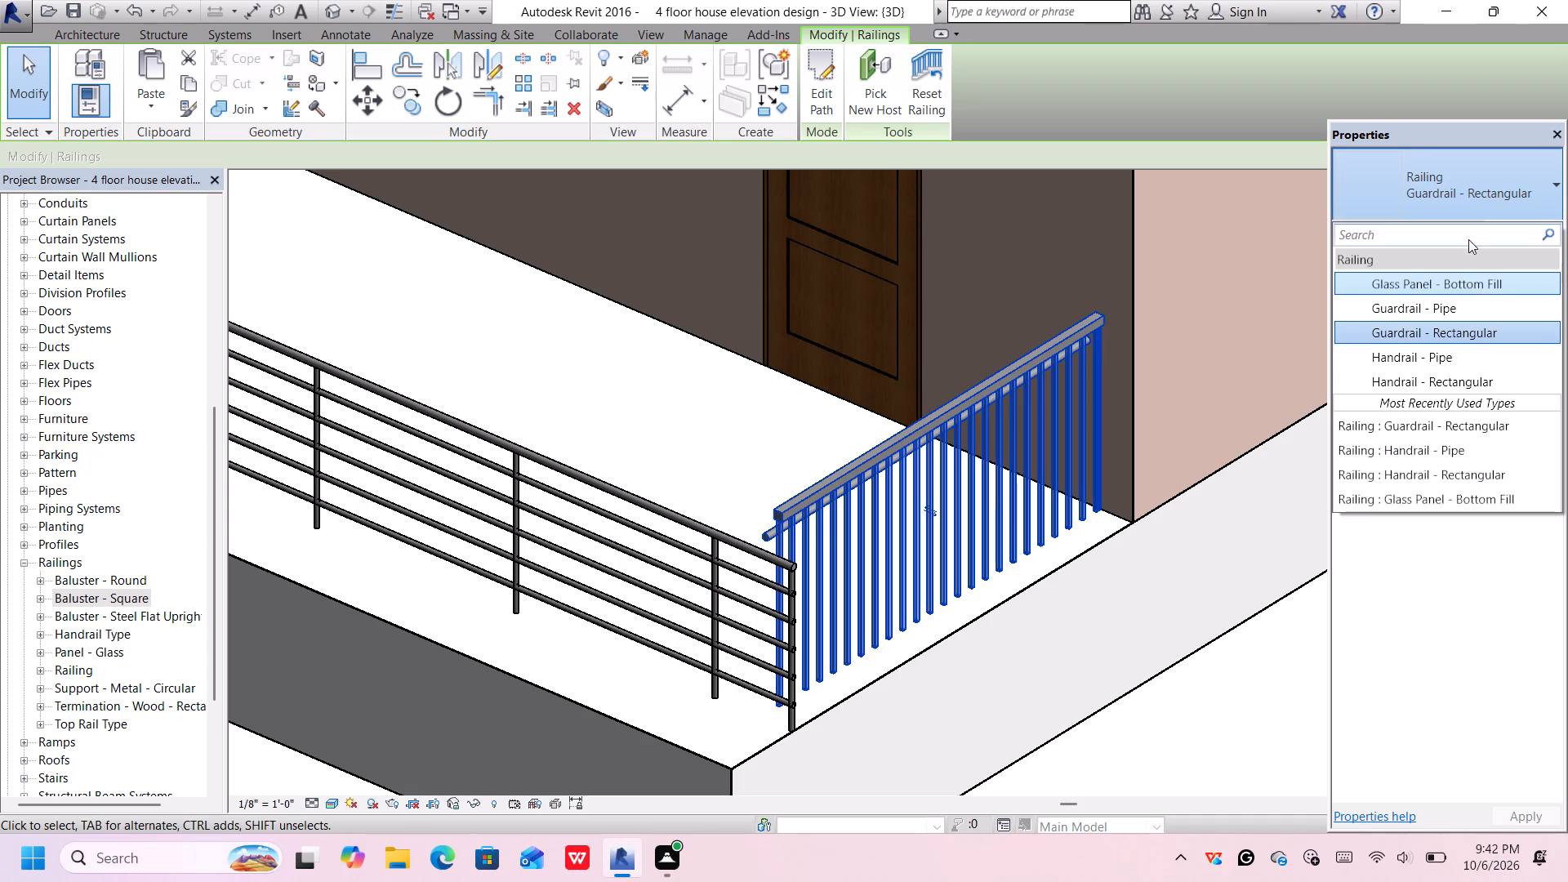
pyautogui.click(1544, 186)
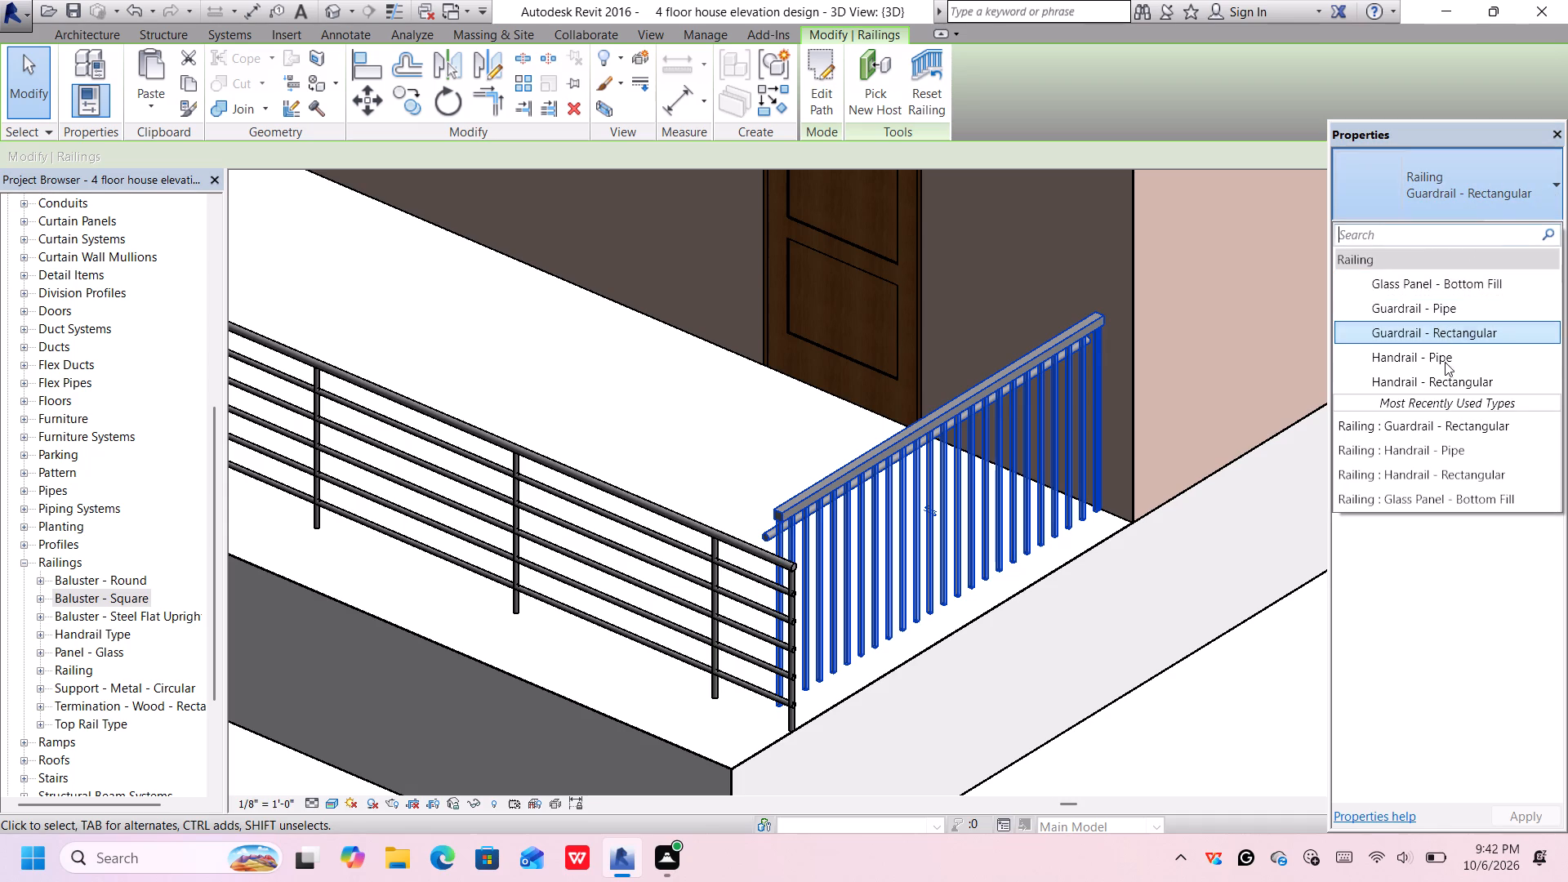
pyautogui.click(1445, 363)
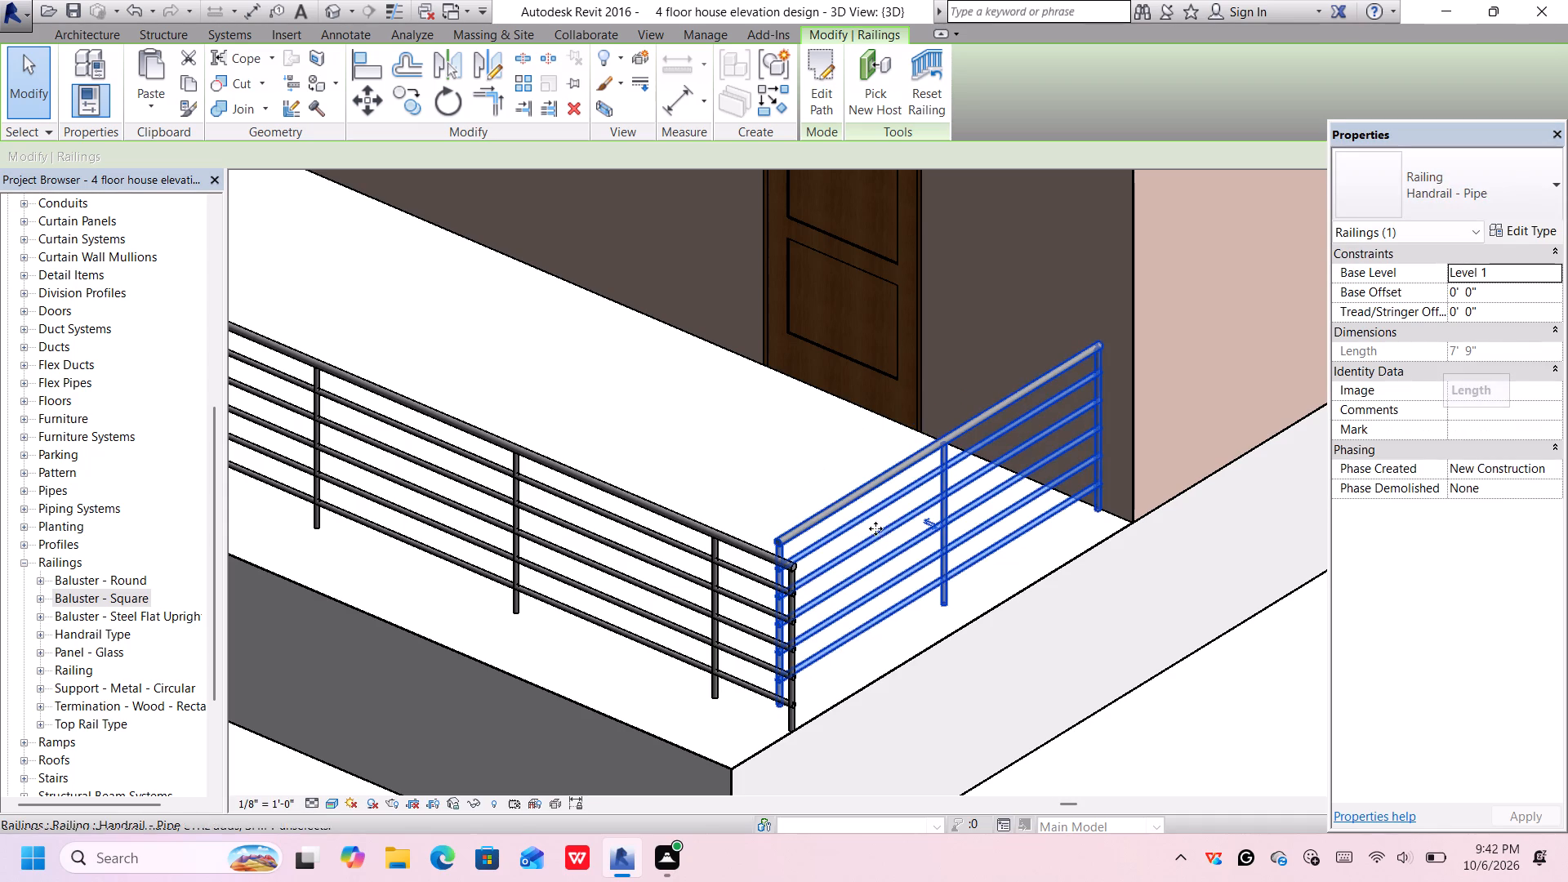
# Nudge the long front railing slightly toward the tiled corner wall to align its end with the side railing, dismissing the notification card.
pyautogui.moveTo(881, 531); pyautogui.dragTo(864, 453, button='middle')
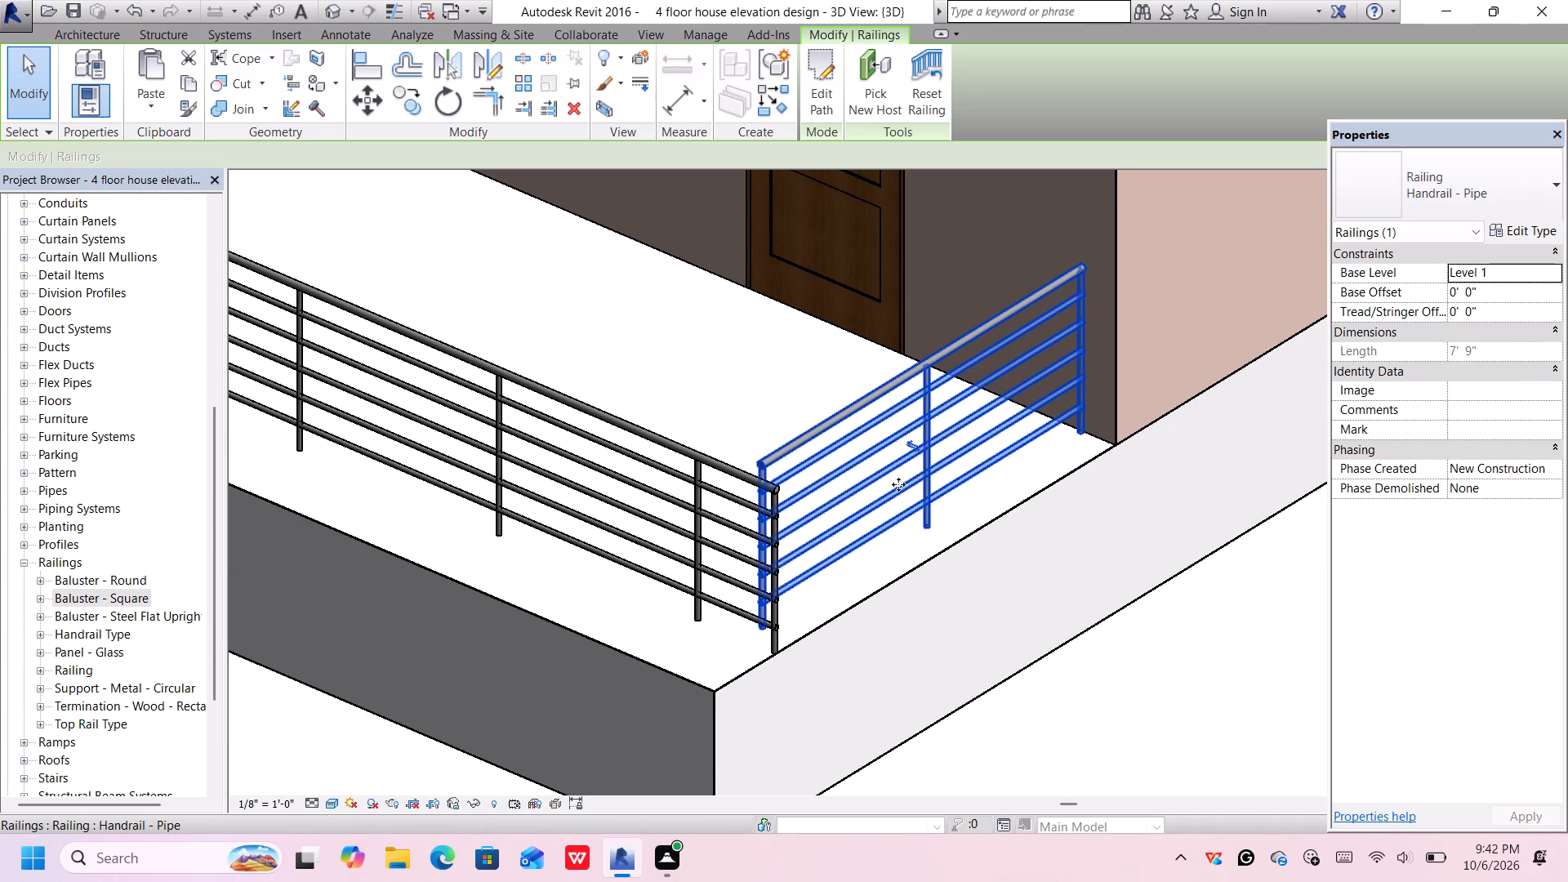
pyautogui.press('Escape')
pyautogui.click(778, 491)
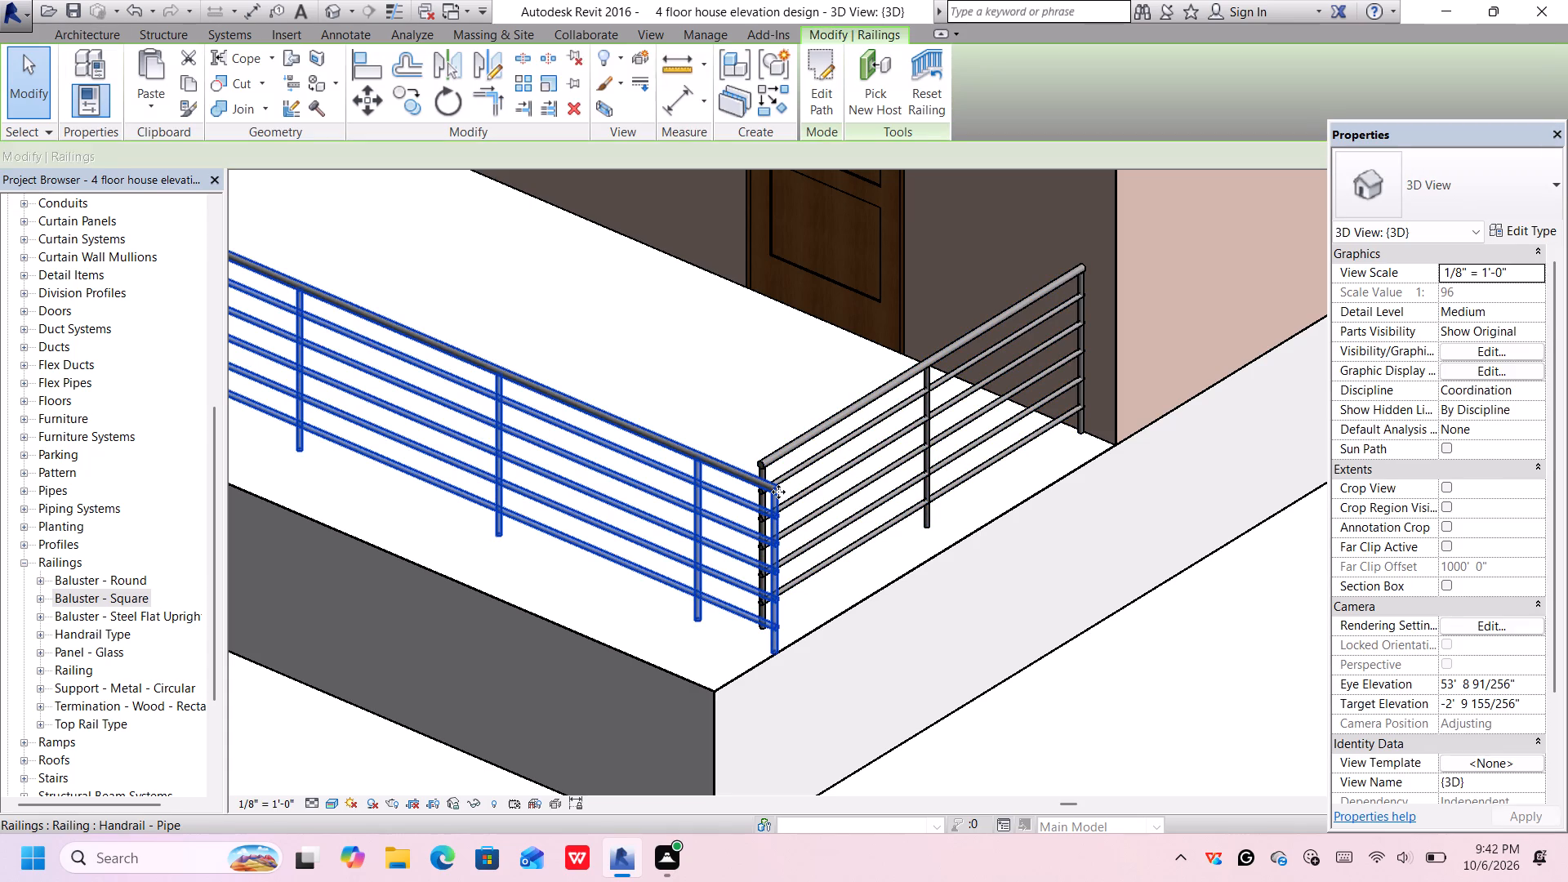
pyautogui.press('Left')
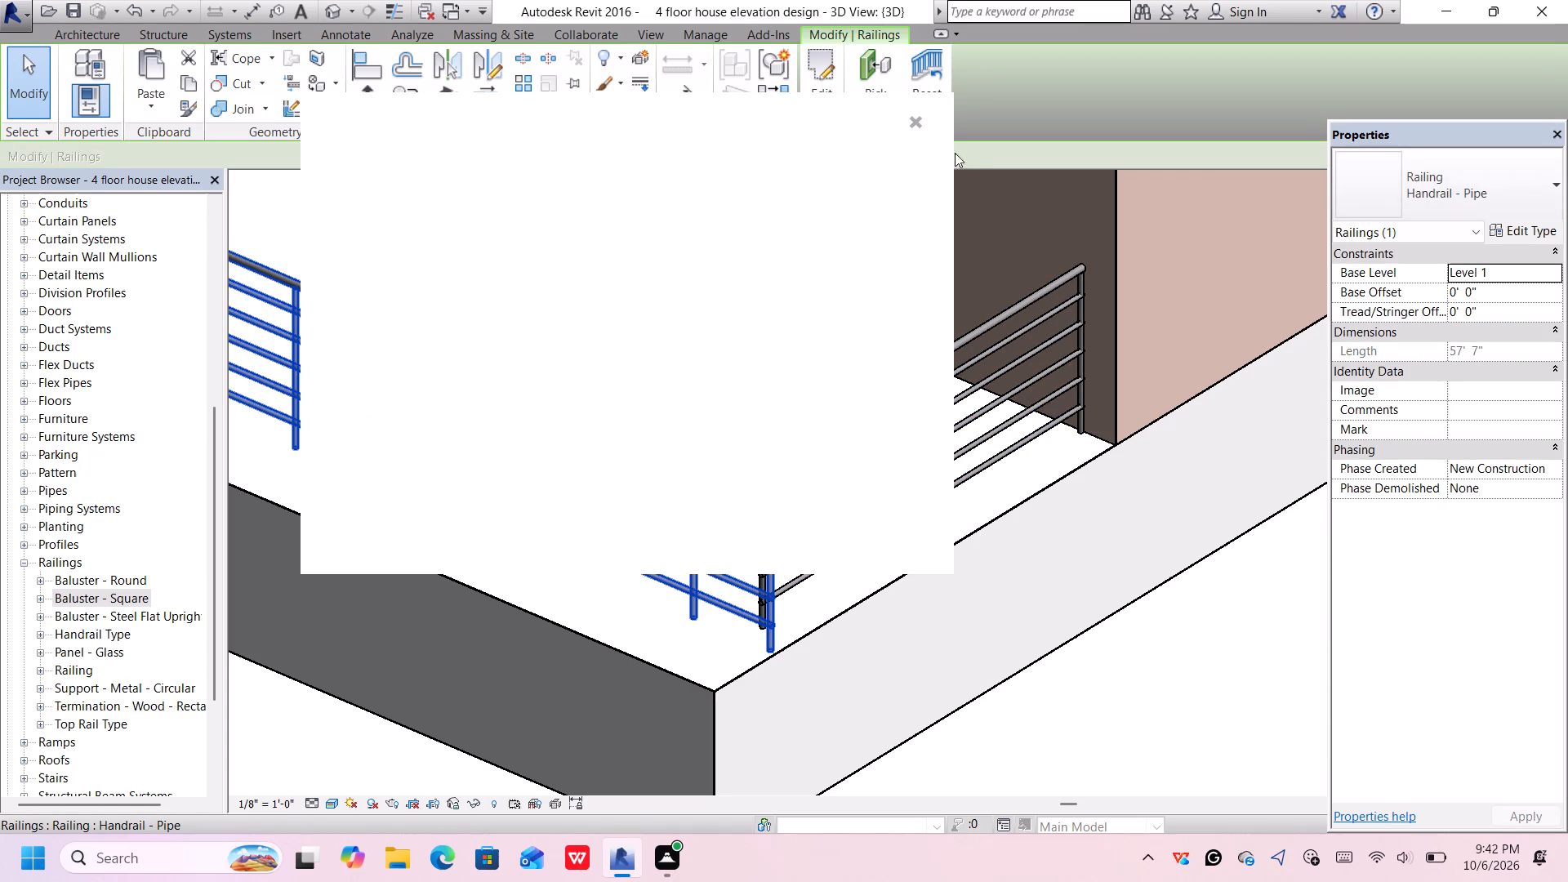
pyautogui.click(907, 115)
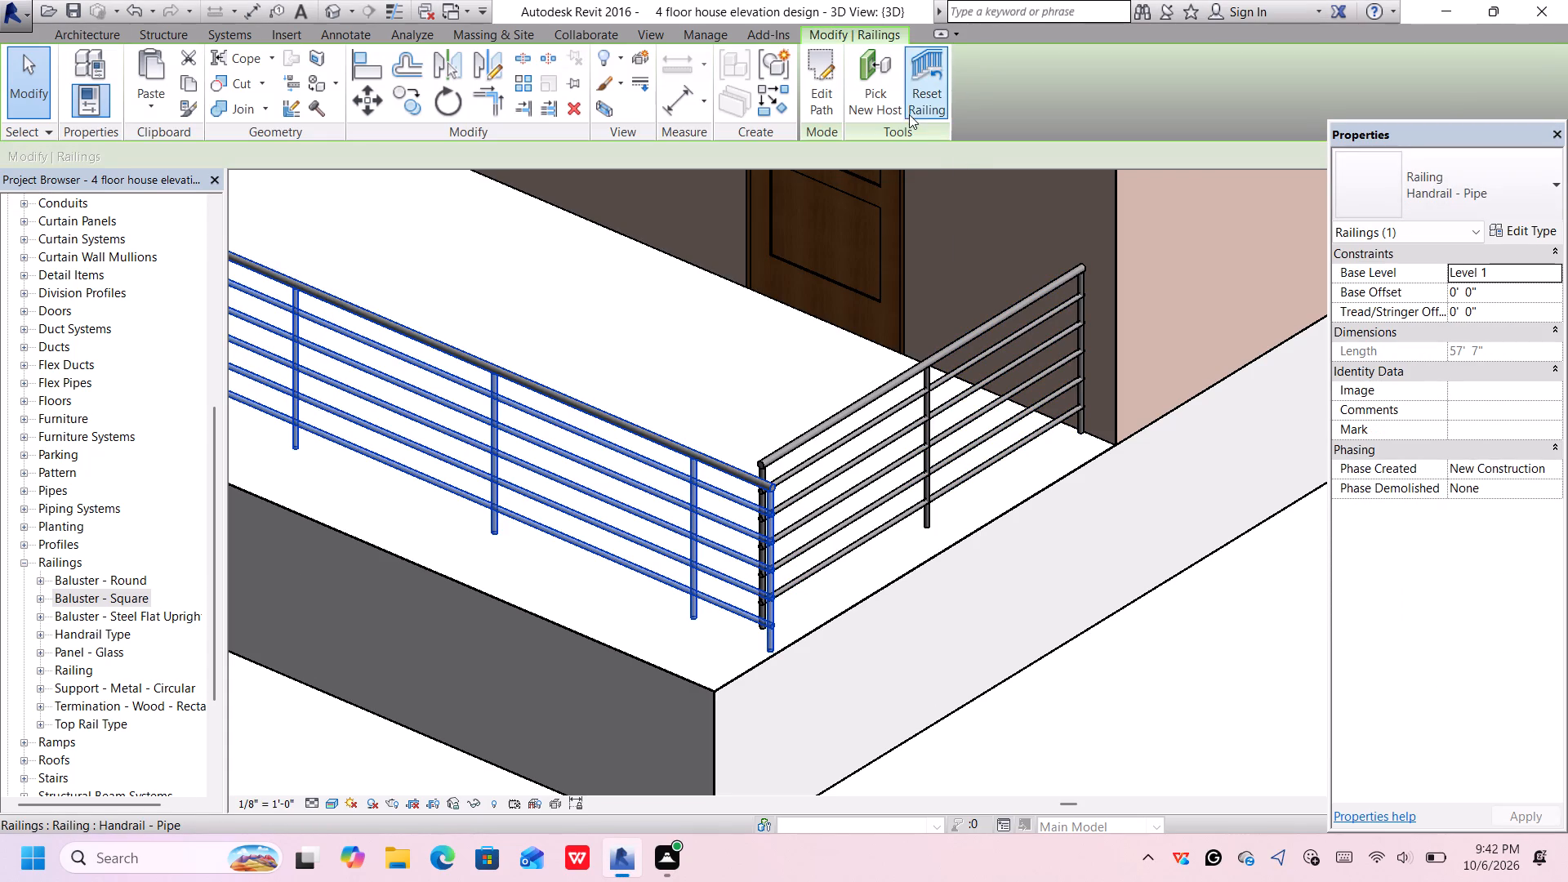
pyautogui.press('Left')
pyautogui.press('Left')
pyautogui.press('Left')
pyautogui.press('Left')
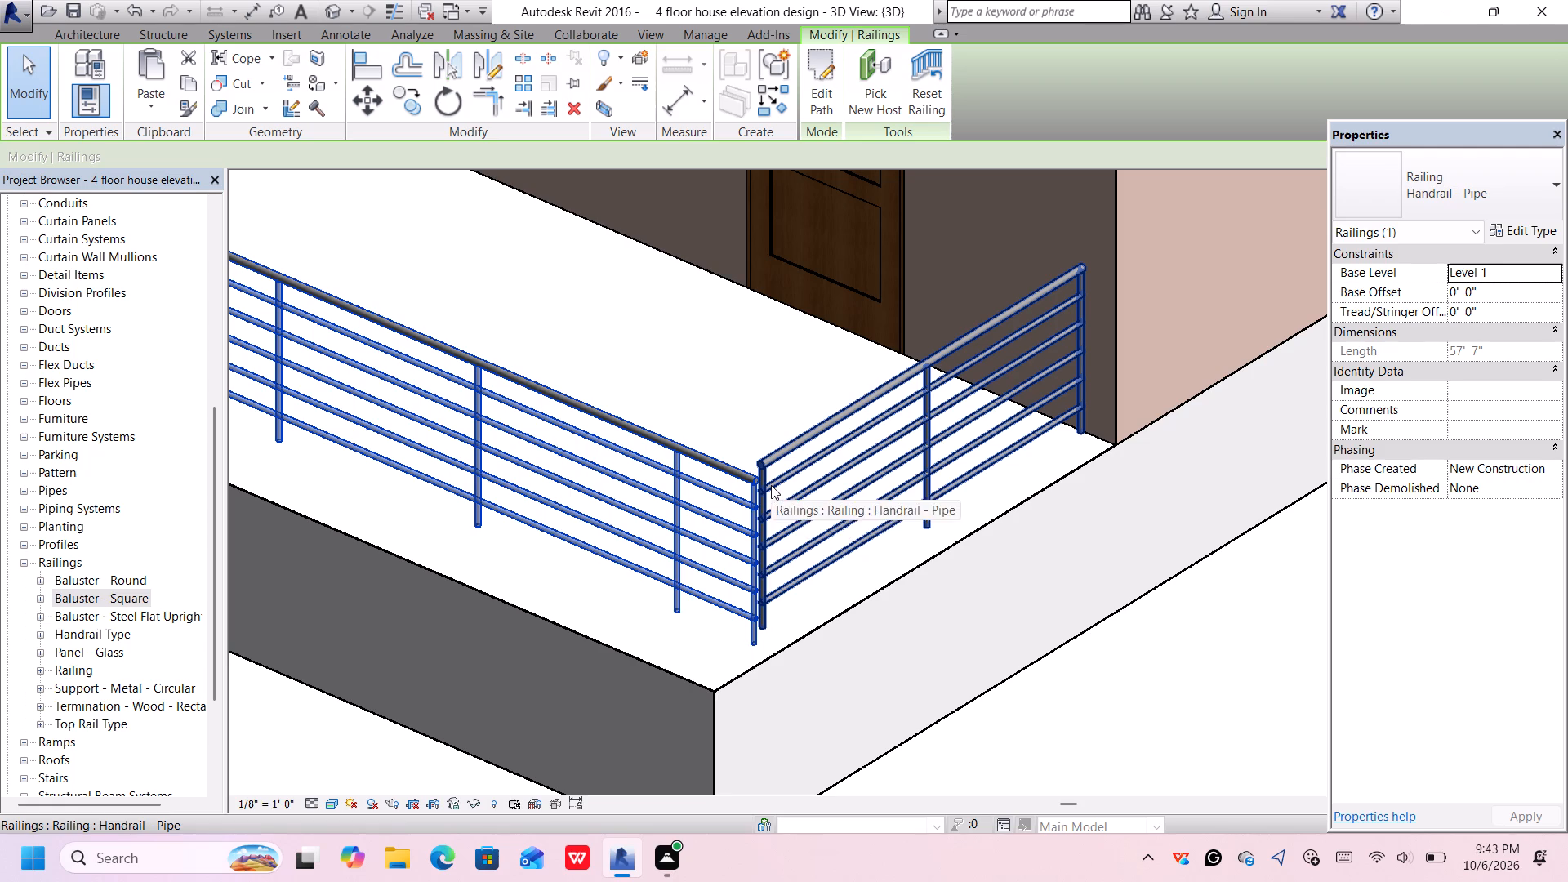
pyautogui.press('Left')
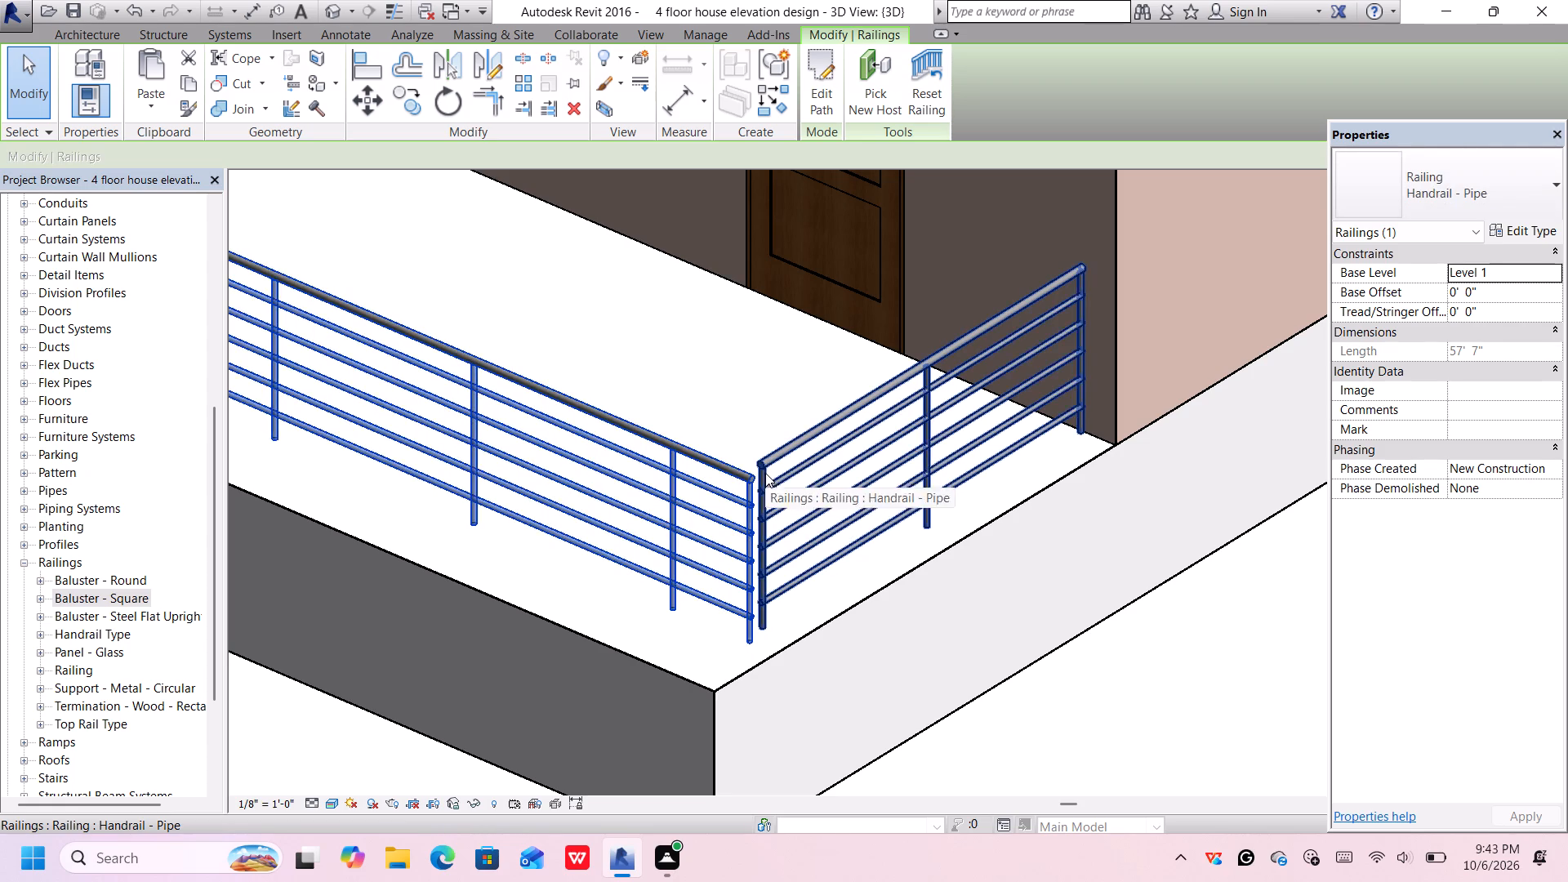
# Nudge the short side railing toward the slab's front edge and slightly outward to meet the front railing's end post.
pyautogui.click(765, 473)
pyautogui.press('Down')
pyautogui.press('Down')
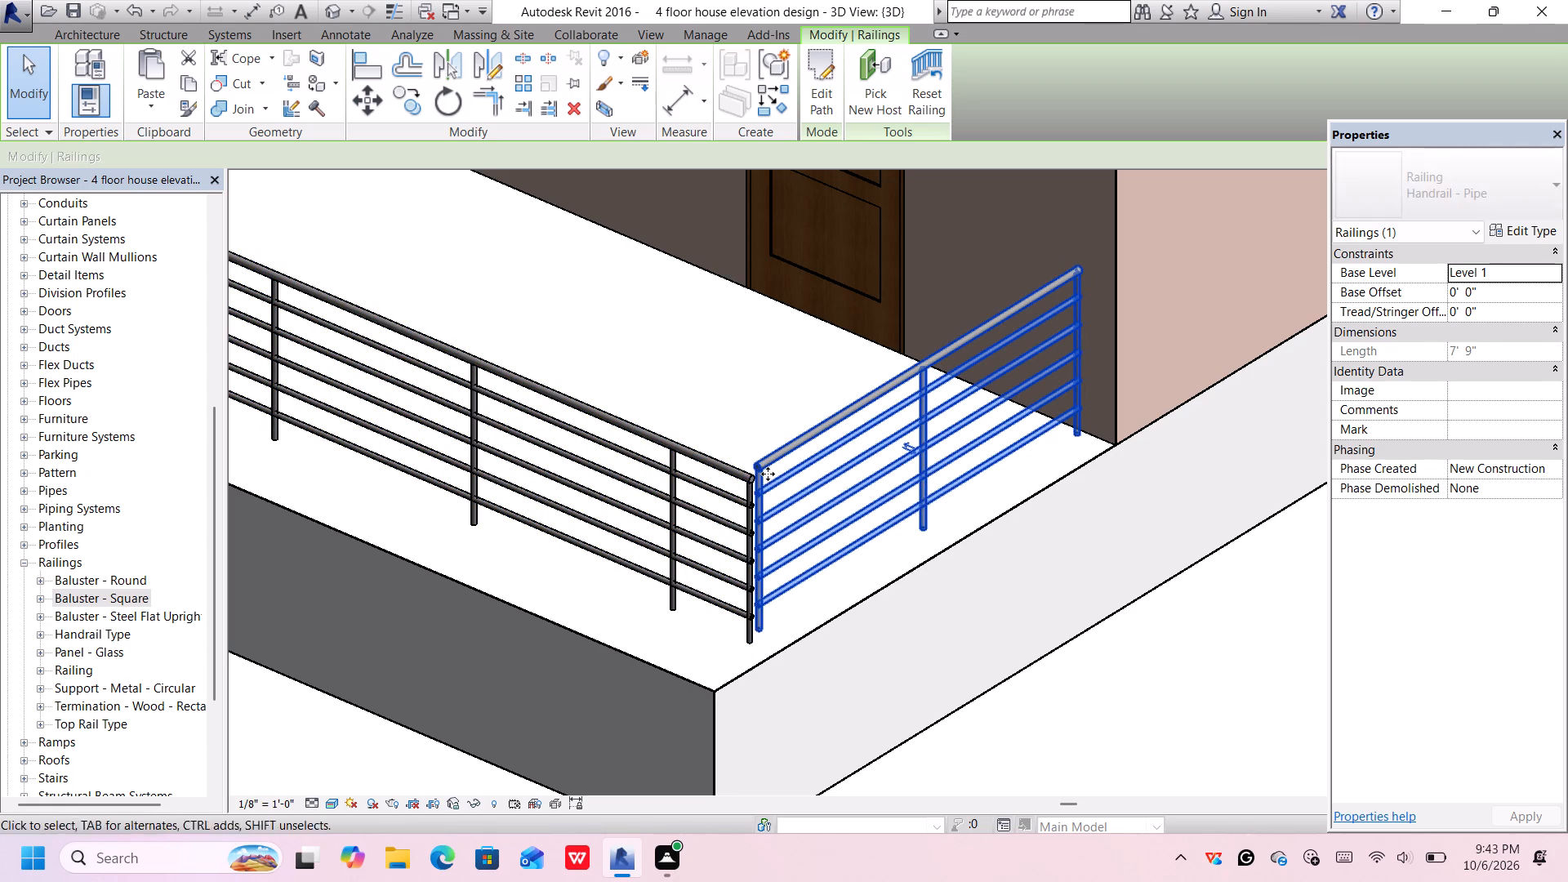
pyautogui.press('Down')
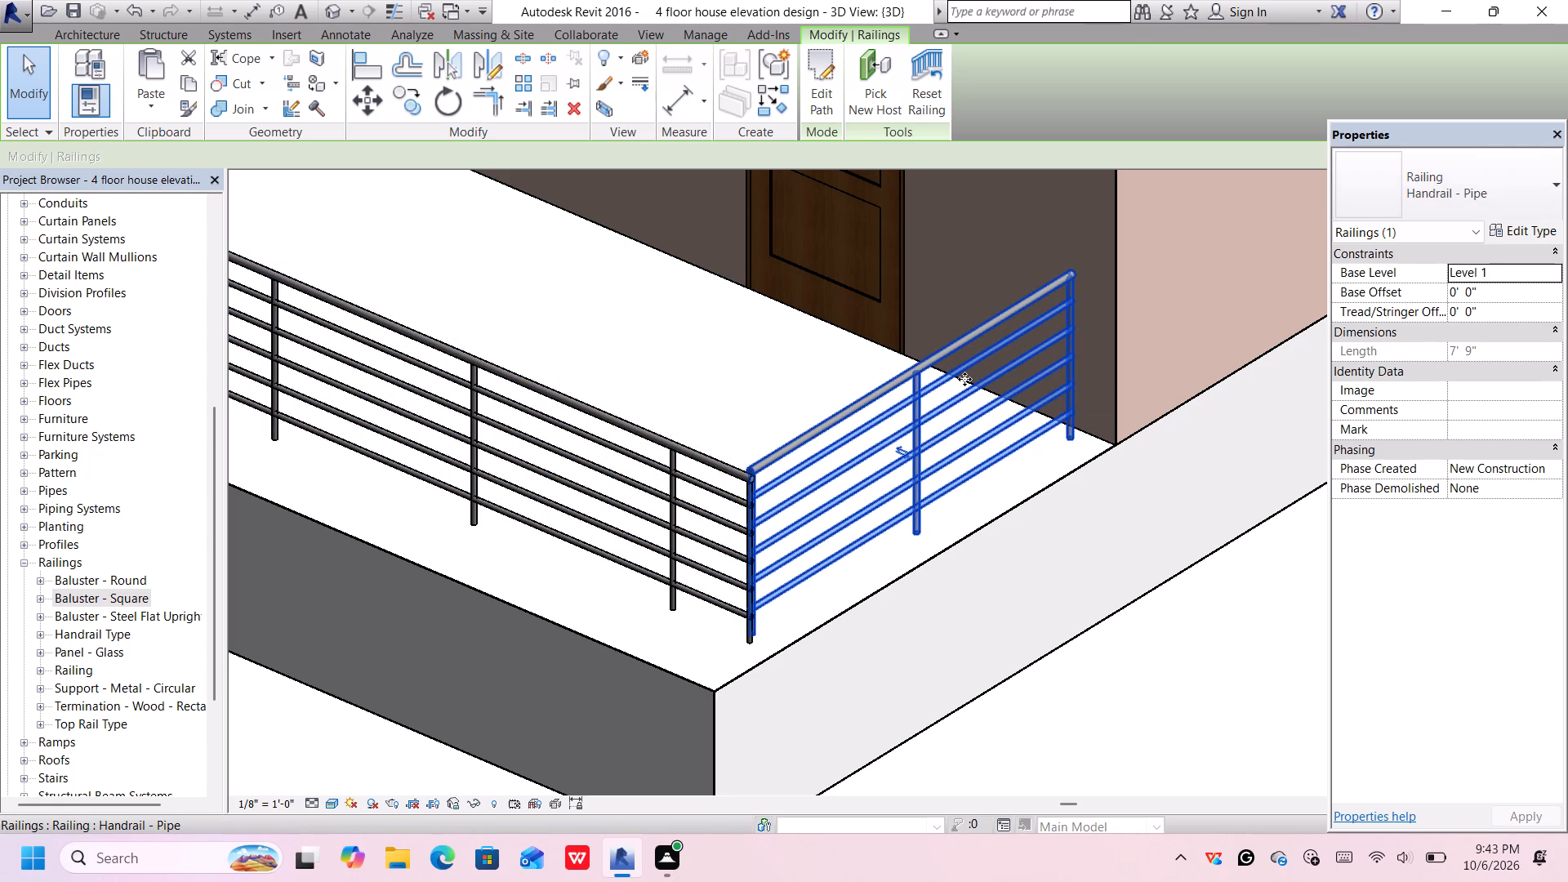
pyautogui.press('Up')
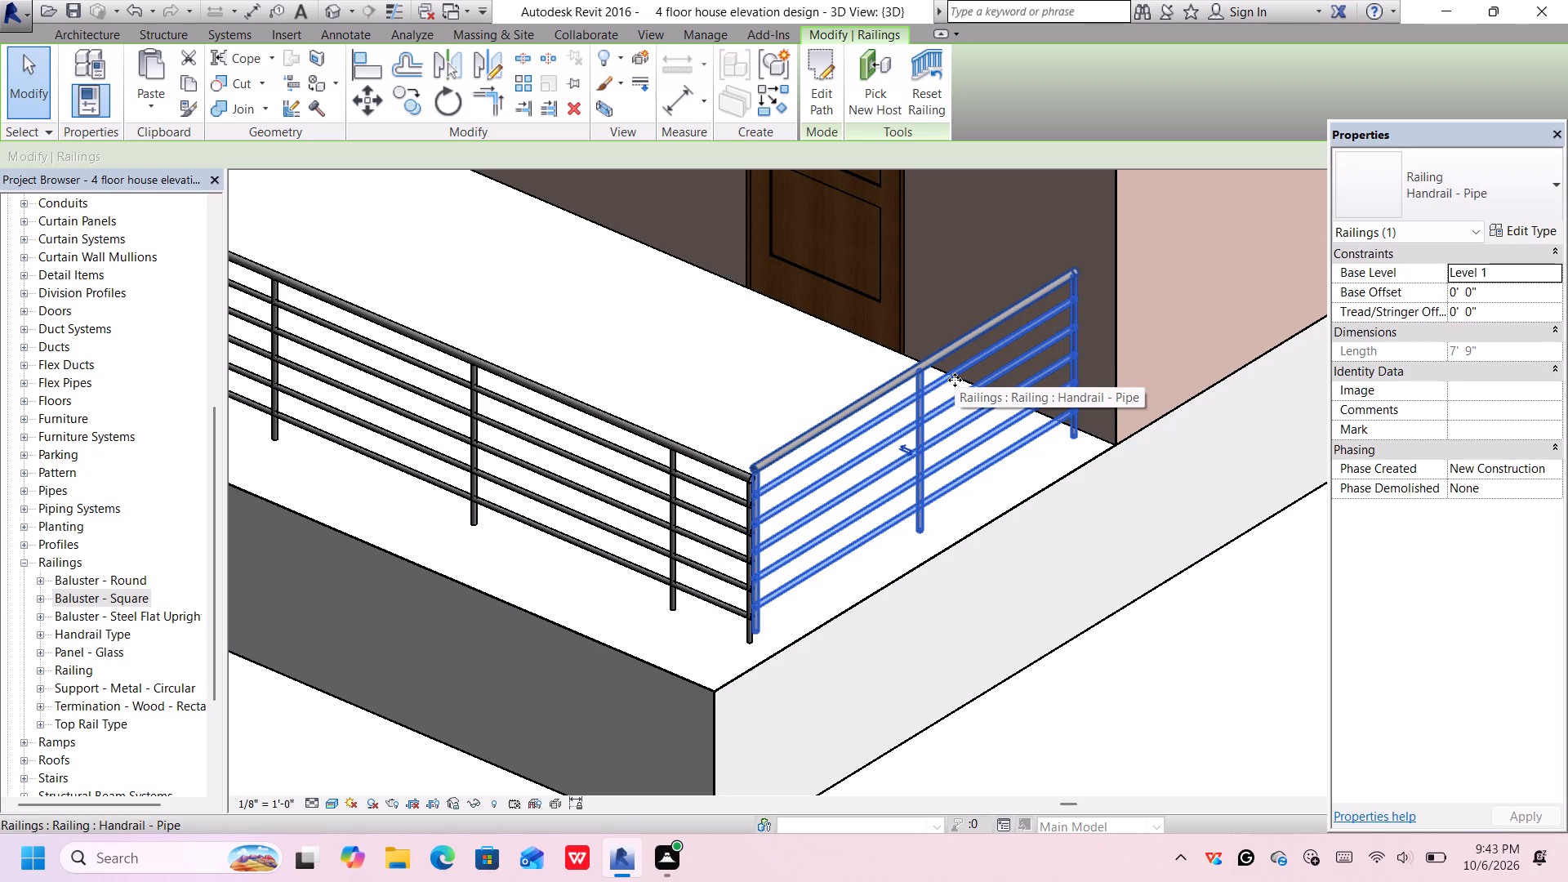
pyautogui.press('Right')
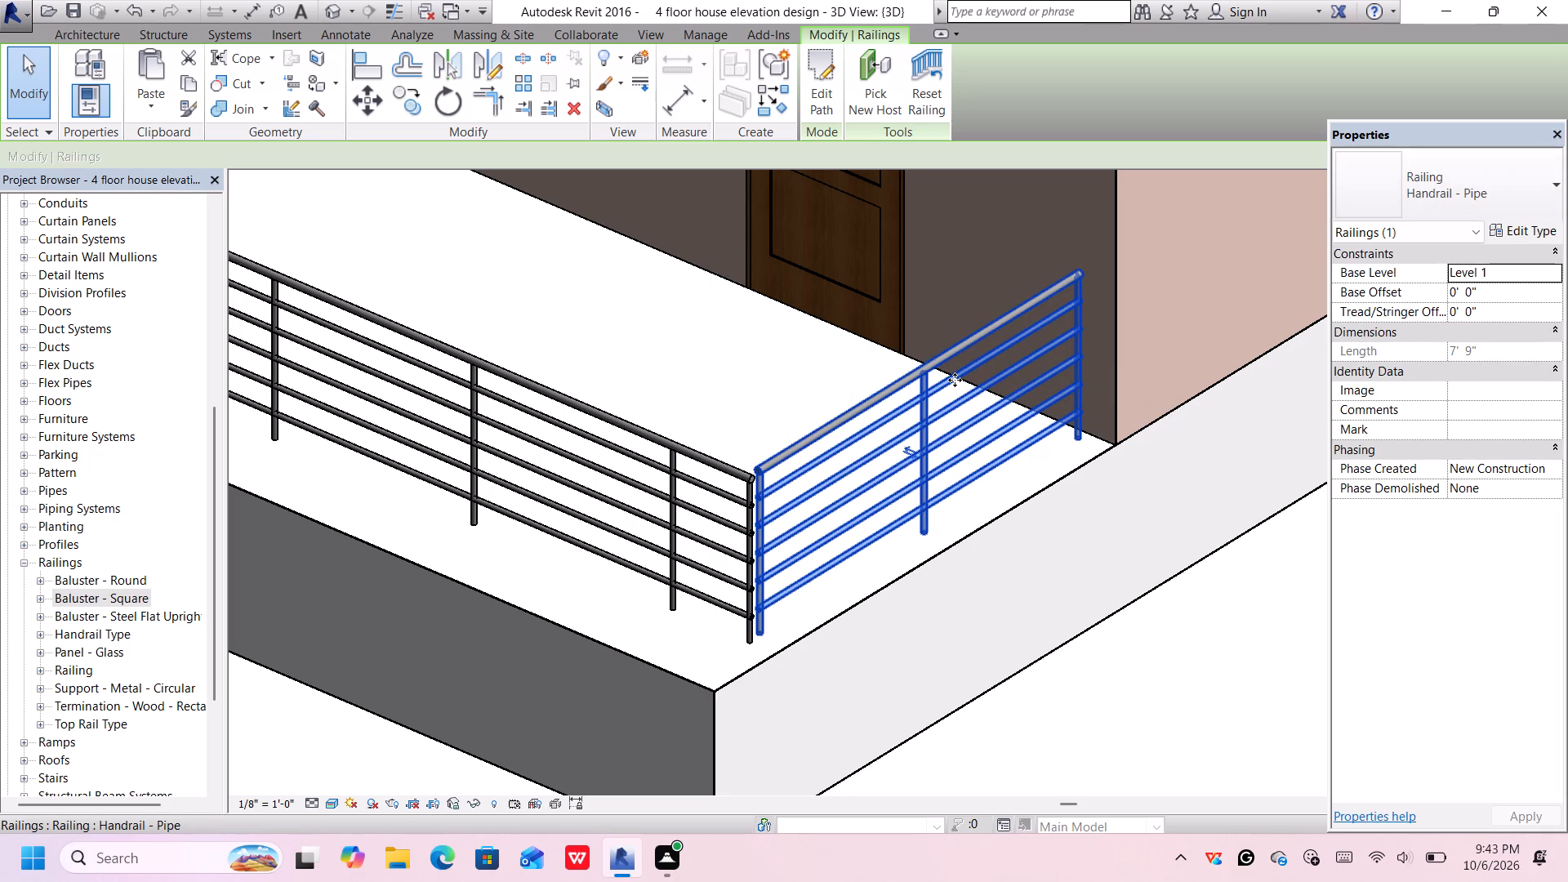
pyautogui.press('Right')
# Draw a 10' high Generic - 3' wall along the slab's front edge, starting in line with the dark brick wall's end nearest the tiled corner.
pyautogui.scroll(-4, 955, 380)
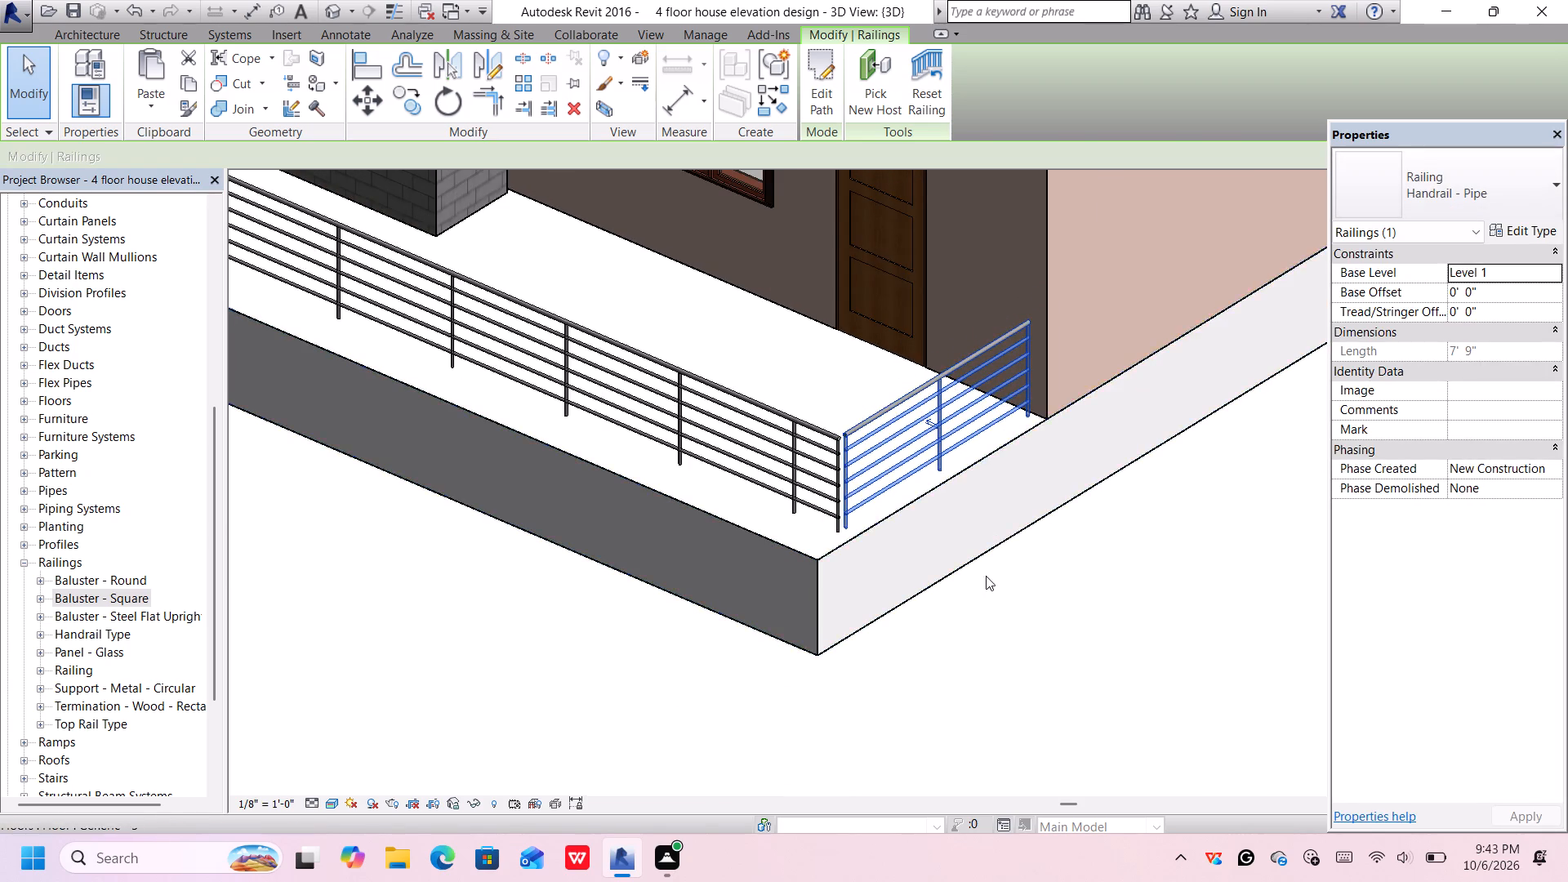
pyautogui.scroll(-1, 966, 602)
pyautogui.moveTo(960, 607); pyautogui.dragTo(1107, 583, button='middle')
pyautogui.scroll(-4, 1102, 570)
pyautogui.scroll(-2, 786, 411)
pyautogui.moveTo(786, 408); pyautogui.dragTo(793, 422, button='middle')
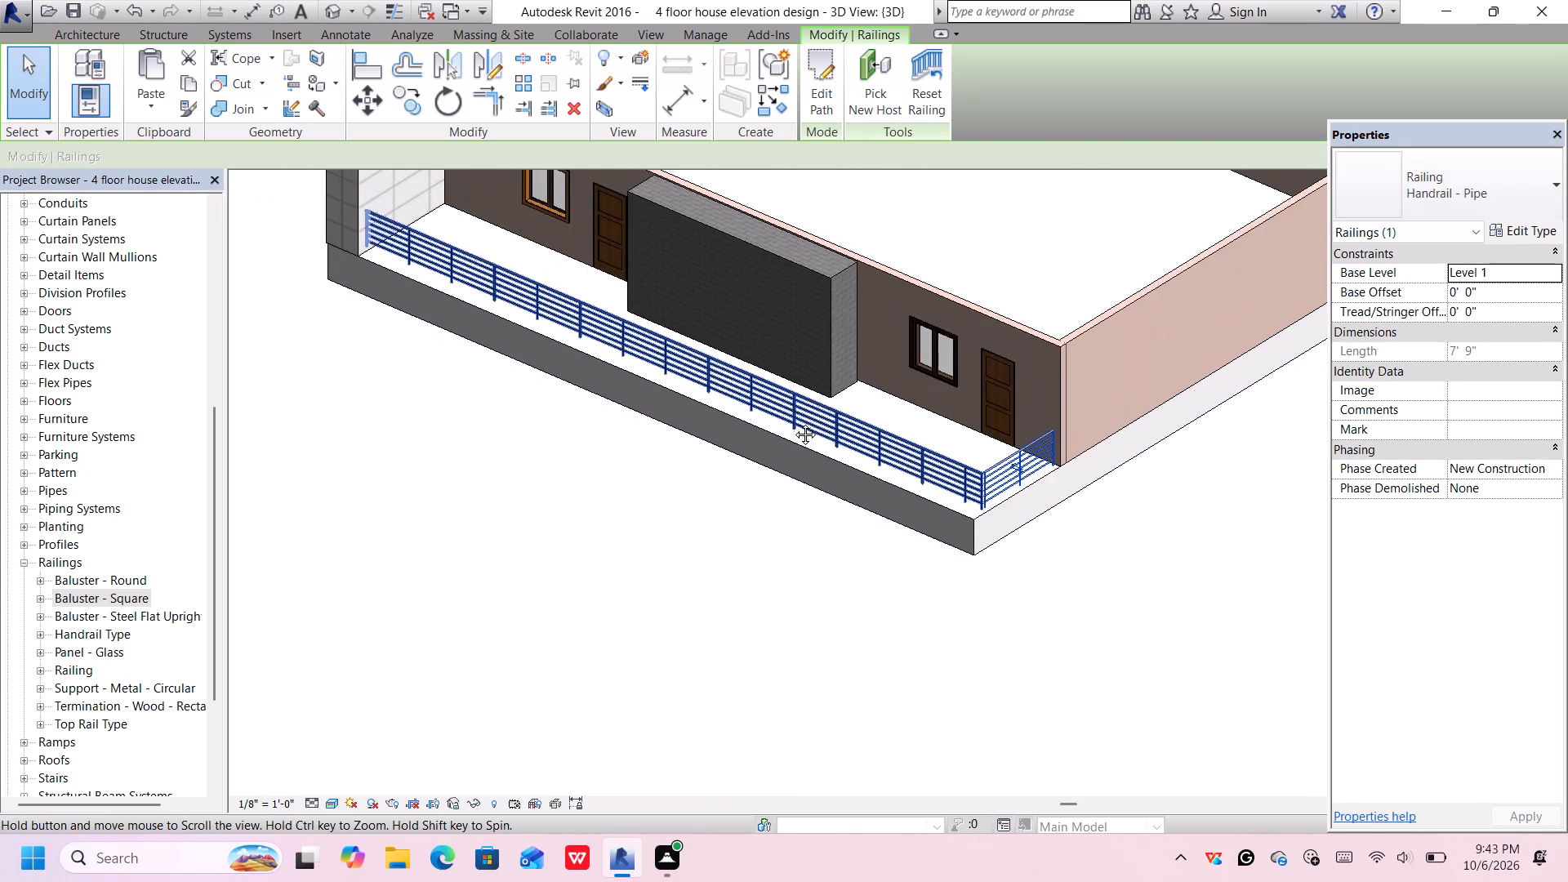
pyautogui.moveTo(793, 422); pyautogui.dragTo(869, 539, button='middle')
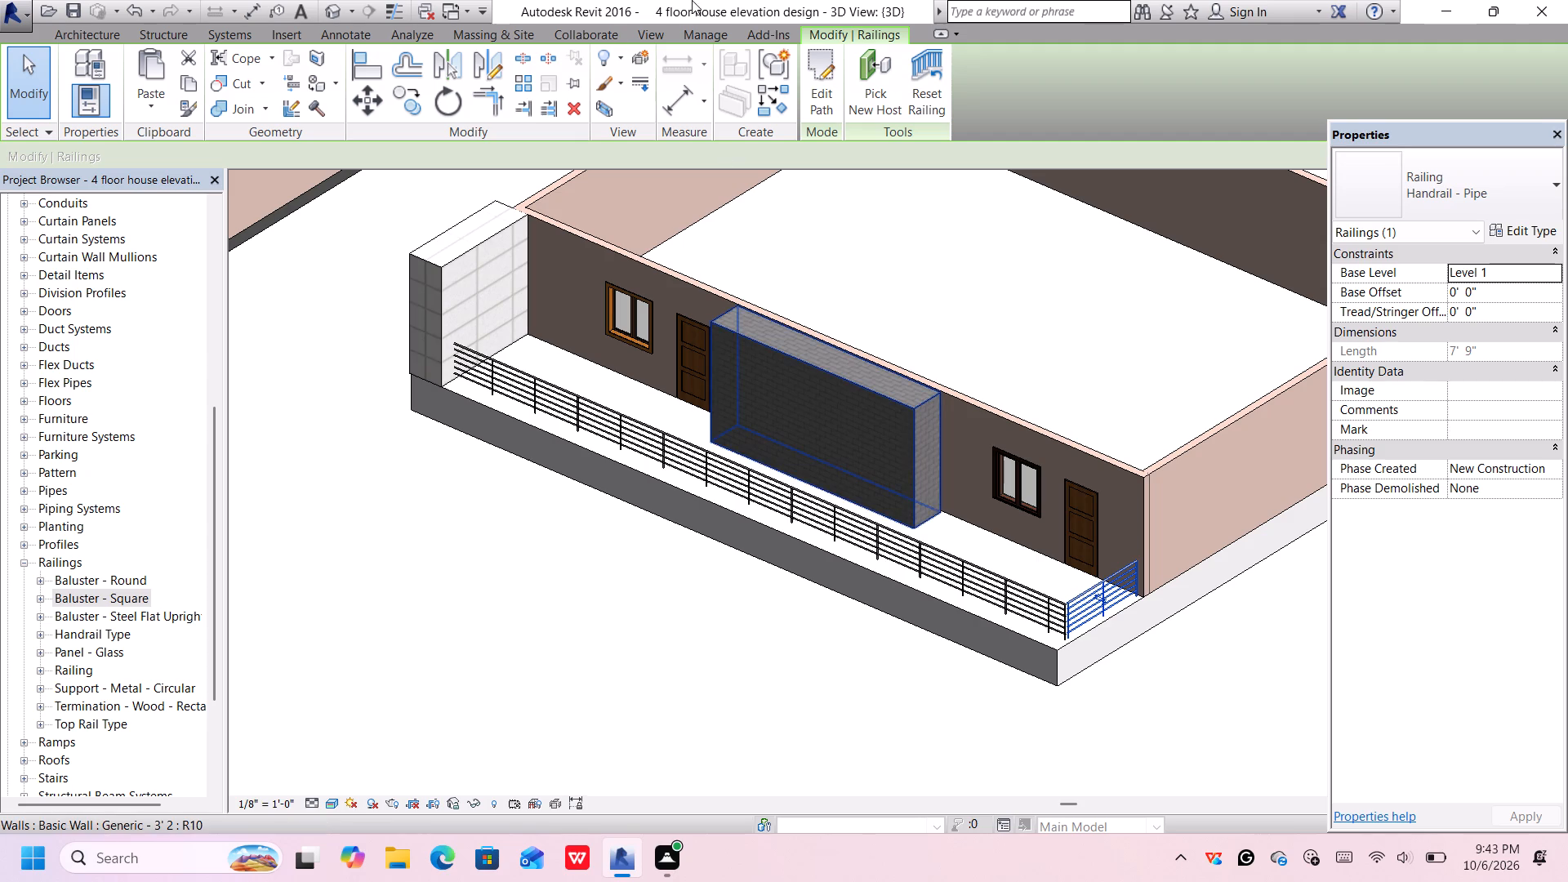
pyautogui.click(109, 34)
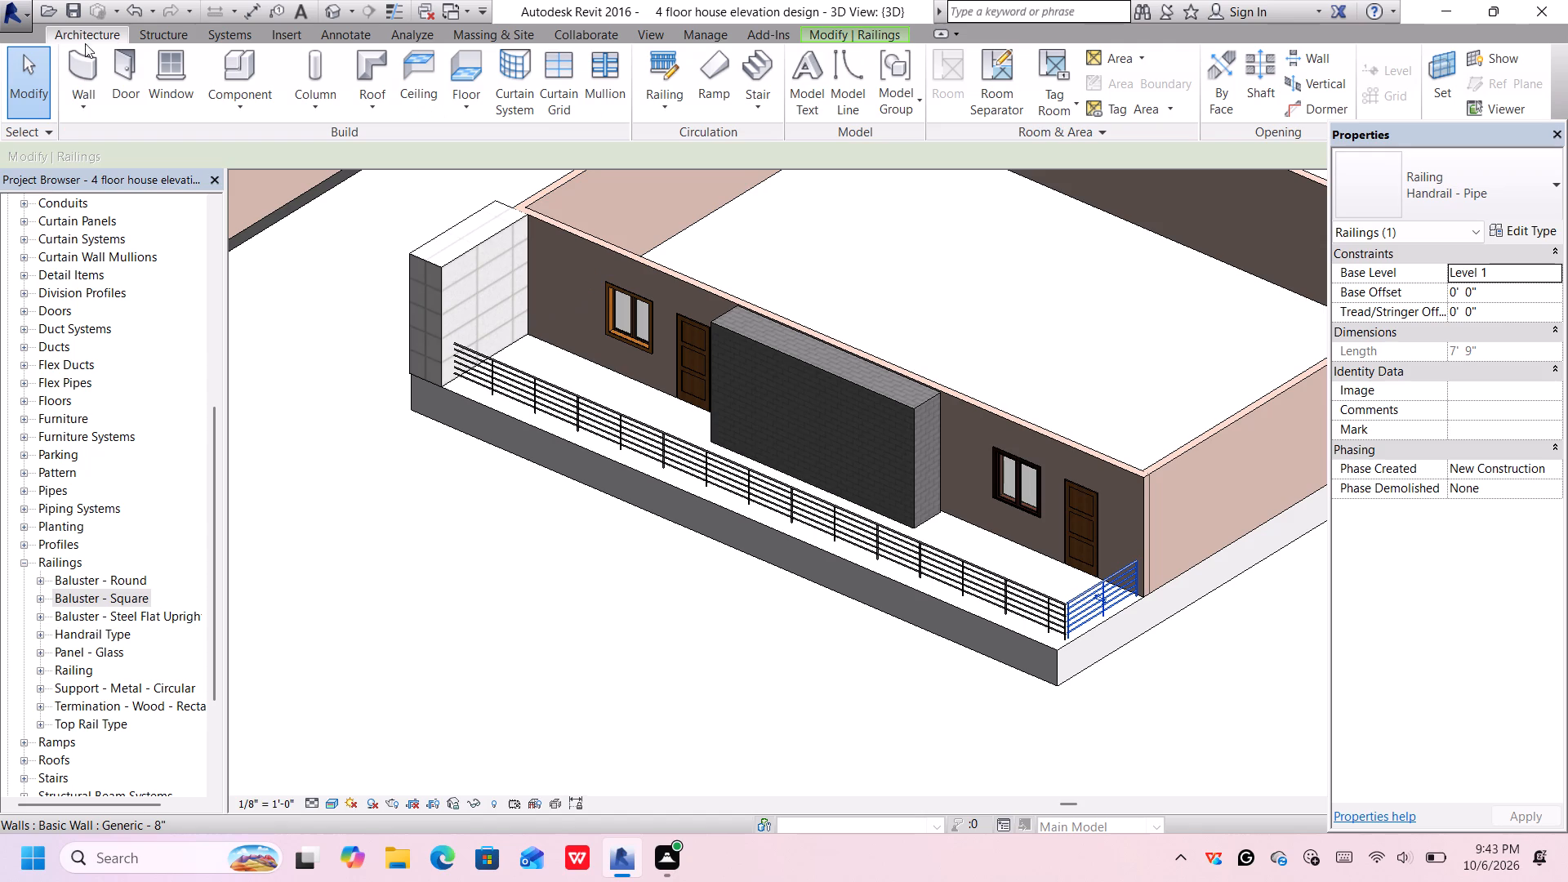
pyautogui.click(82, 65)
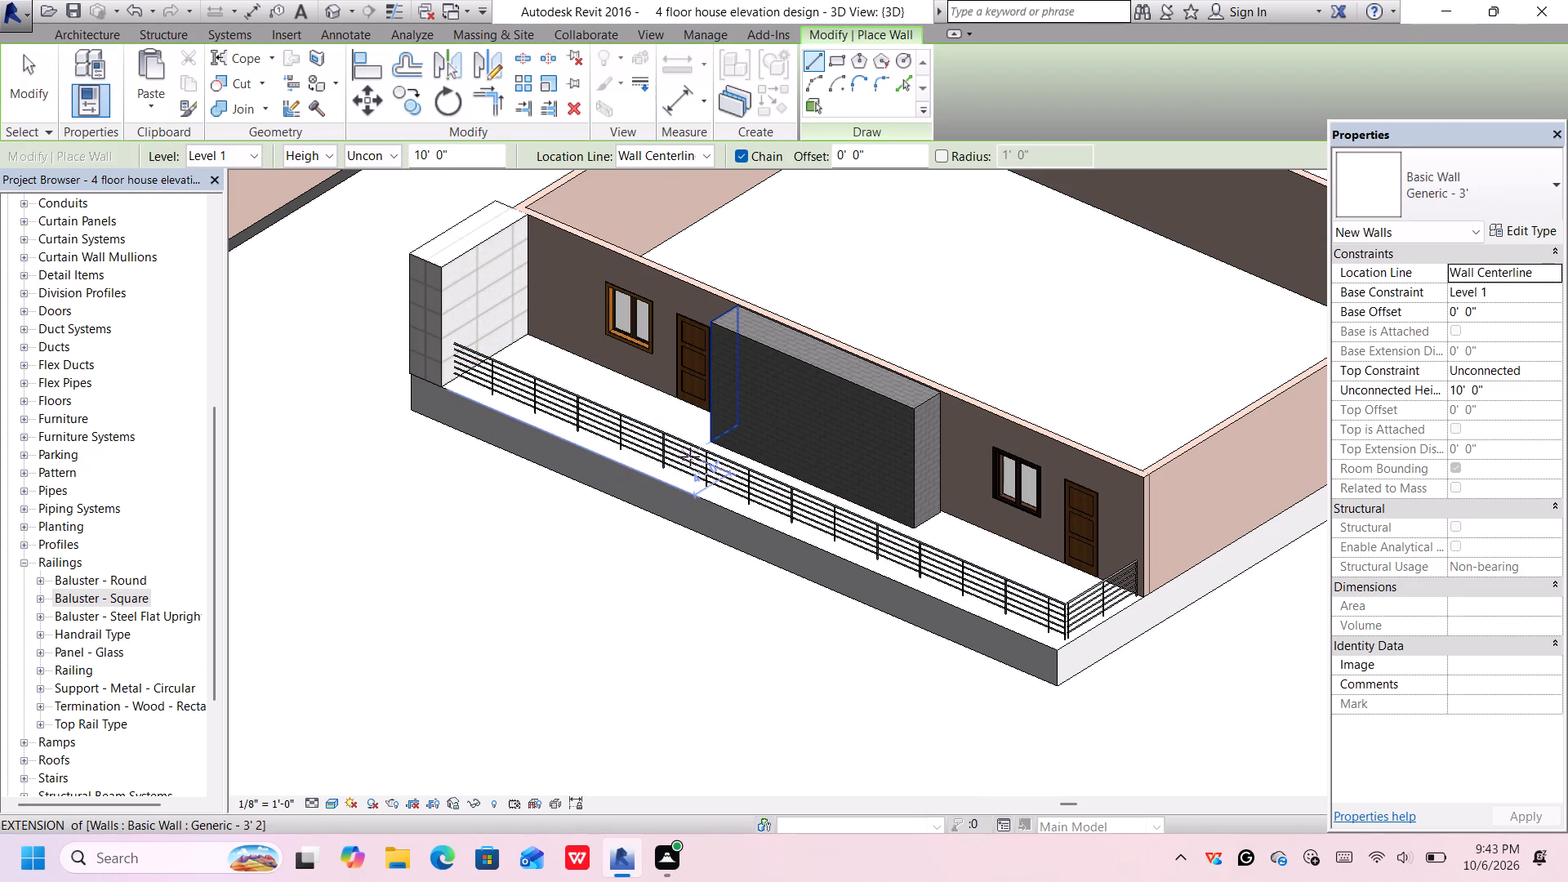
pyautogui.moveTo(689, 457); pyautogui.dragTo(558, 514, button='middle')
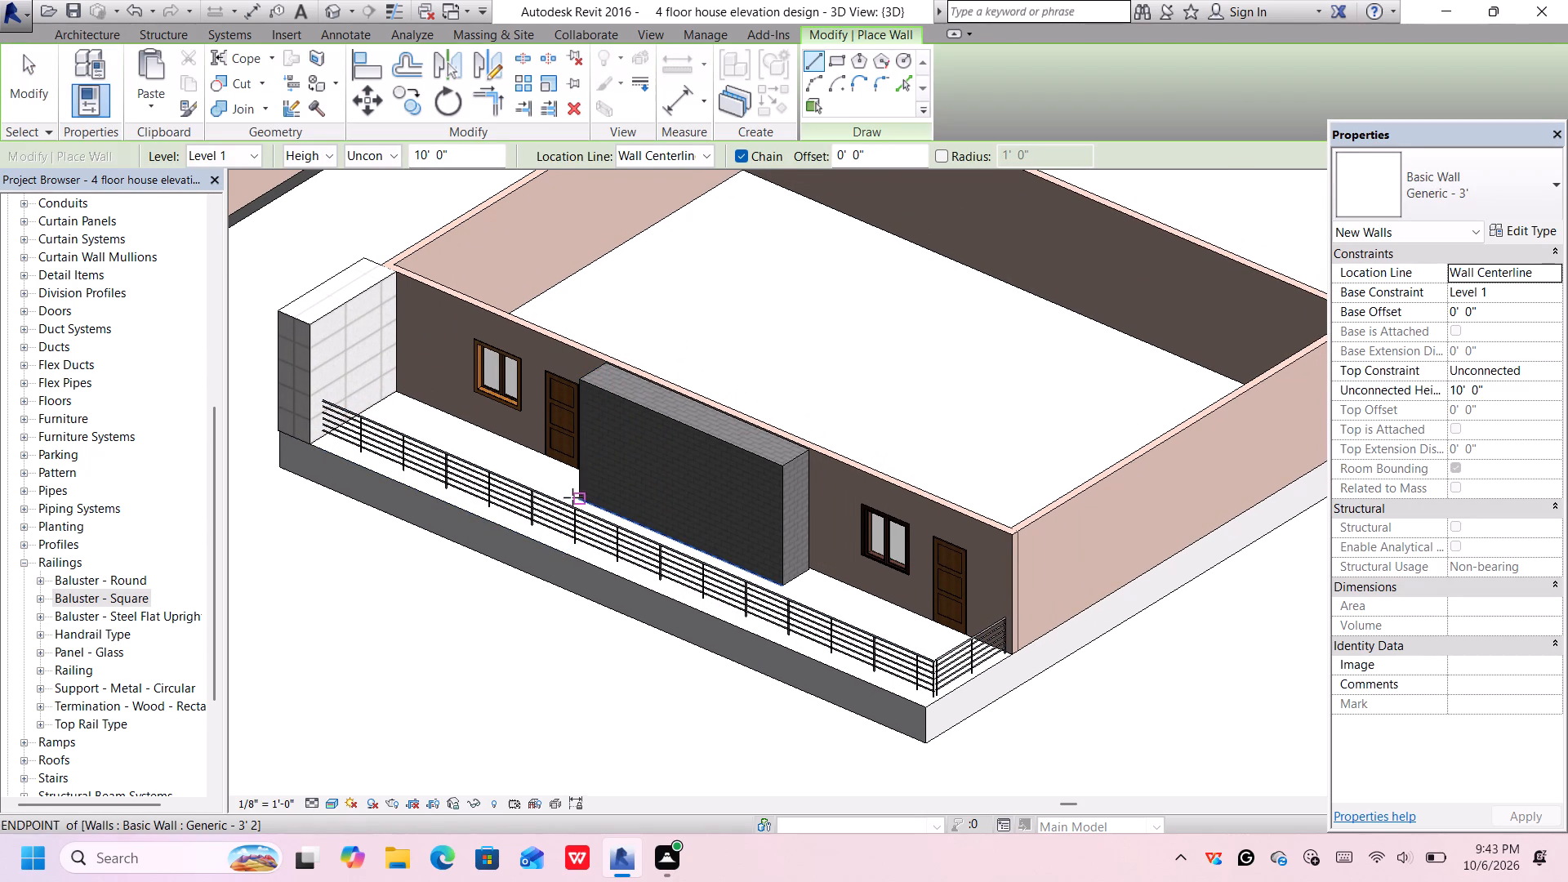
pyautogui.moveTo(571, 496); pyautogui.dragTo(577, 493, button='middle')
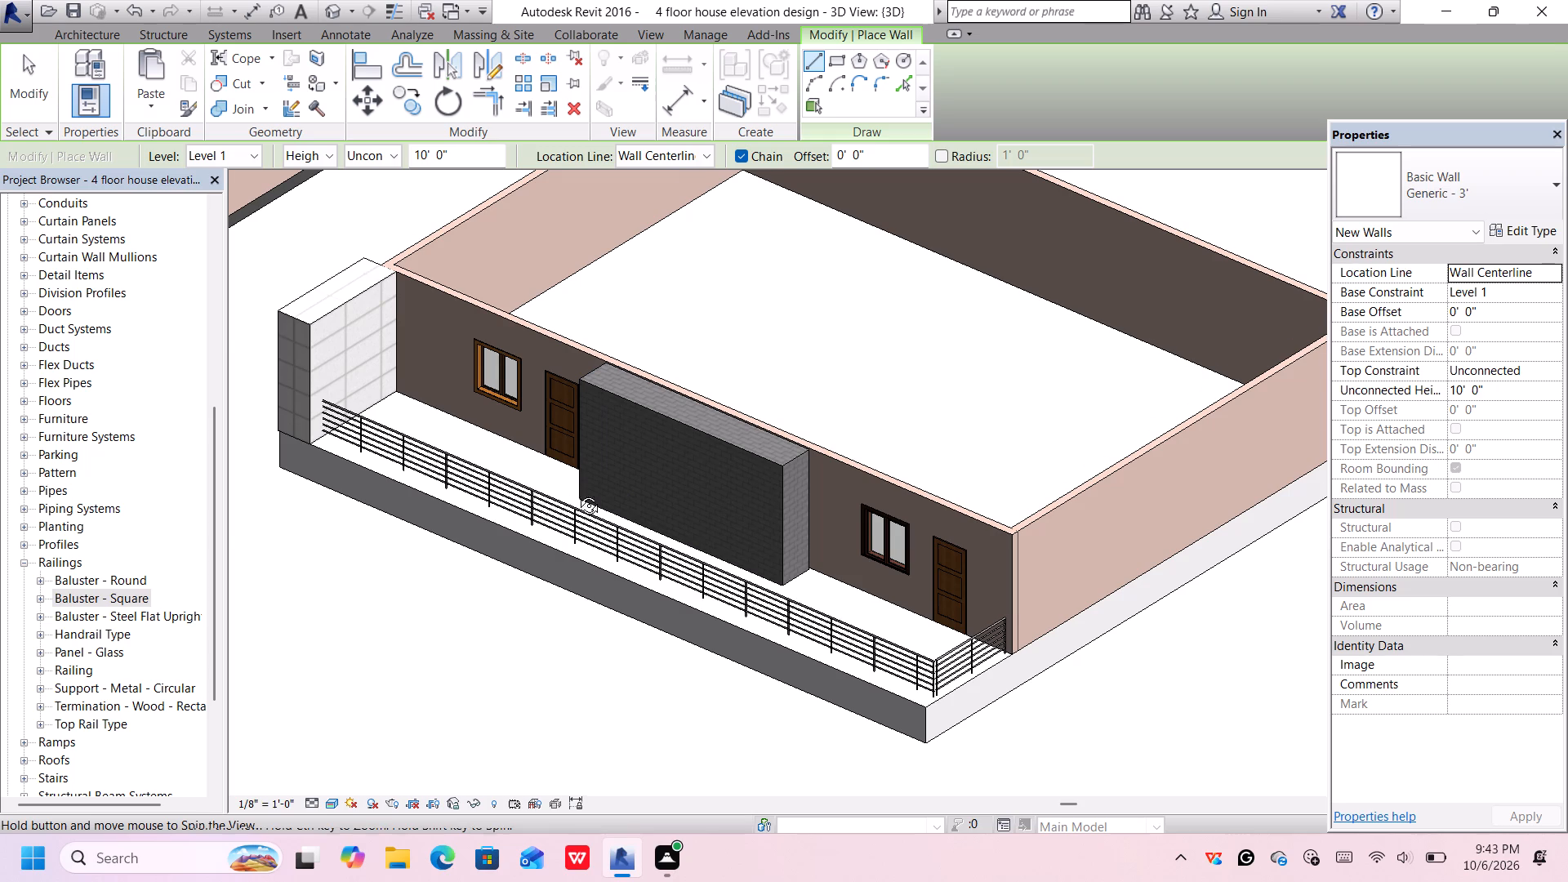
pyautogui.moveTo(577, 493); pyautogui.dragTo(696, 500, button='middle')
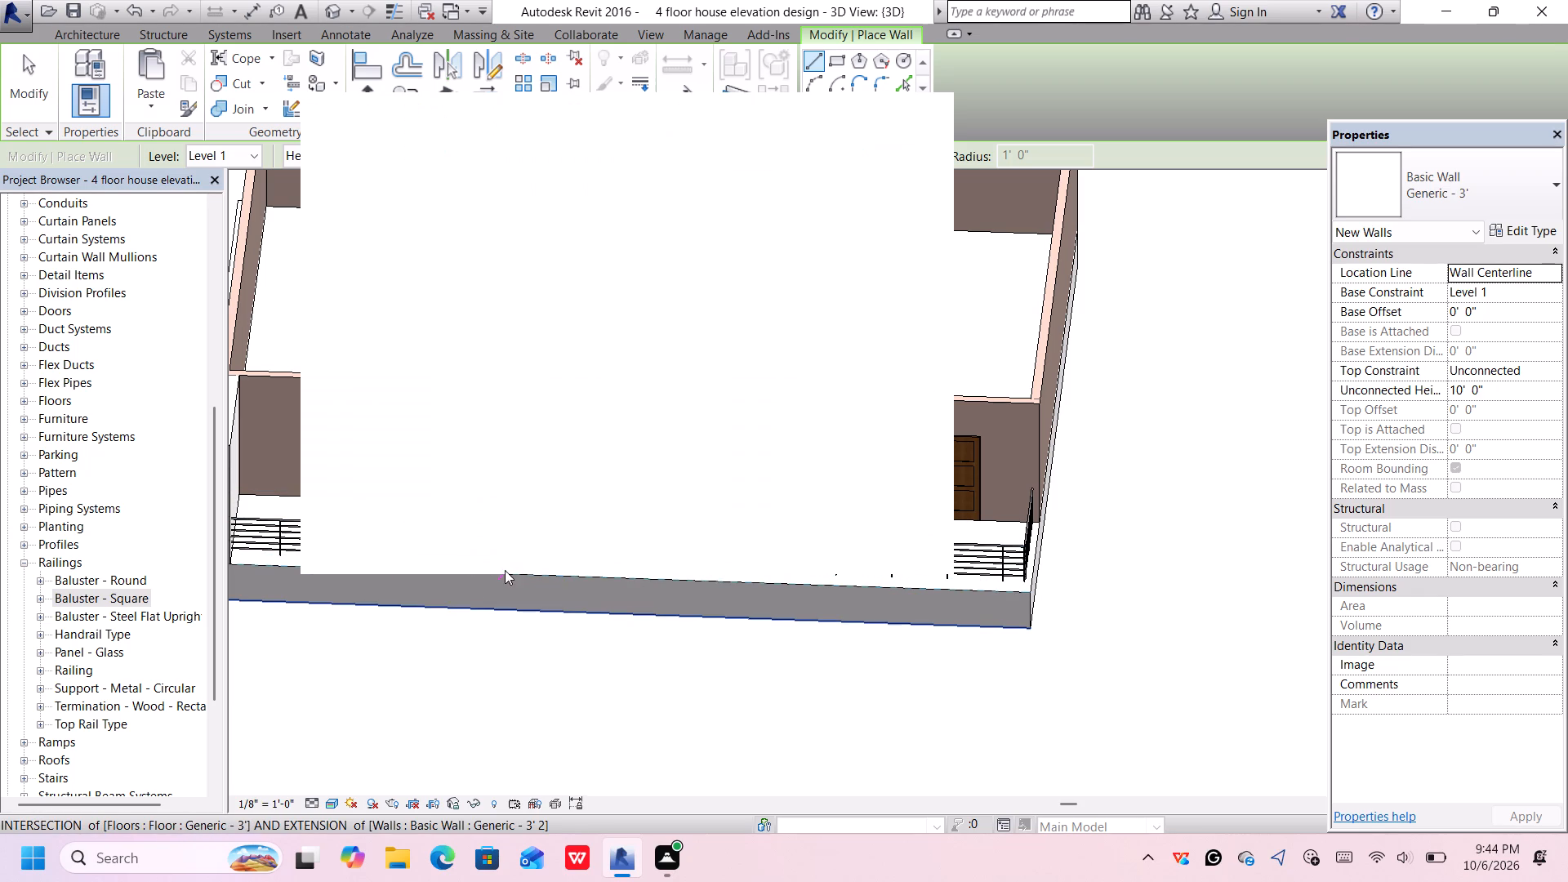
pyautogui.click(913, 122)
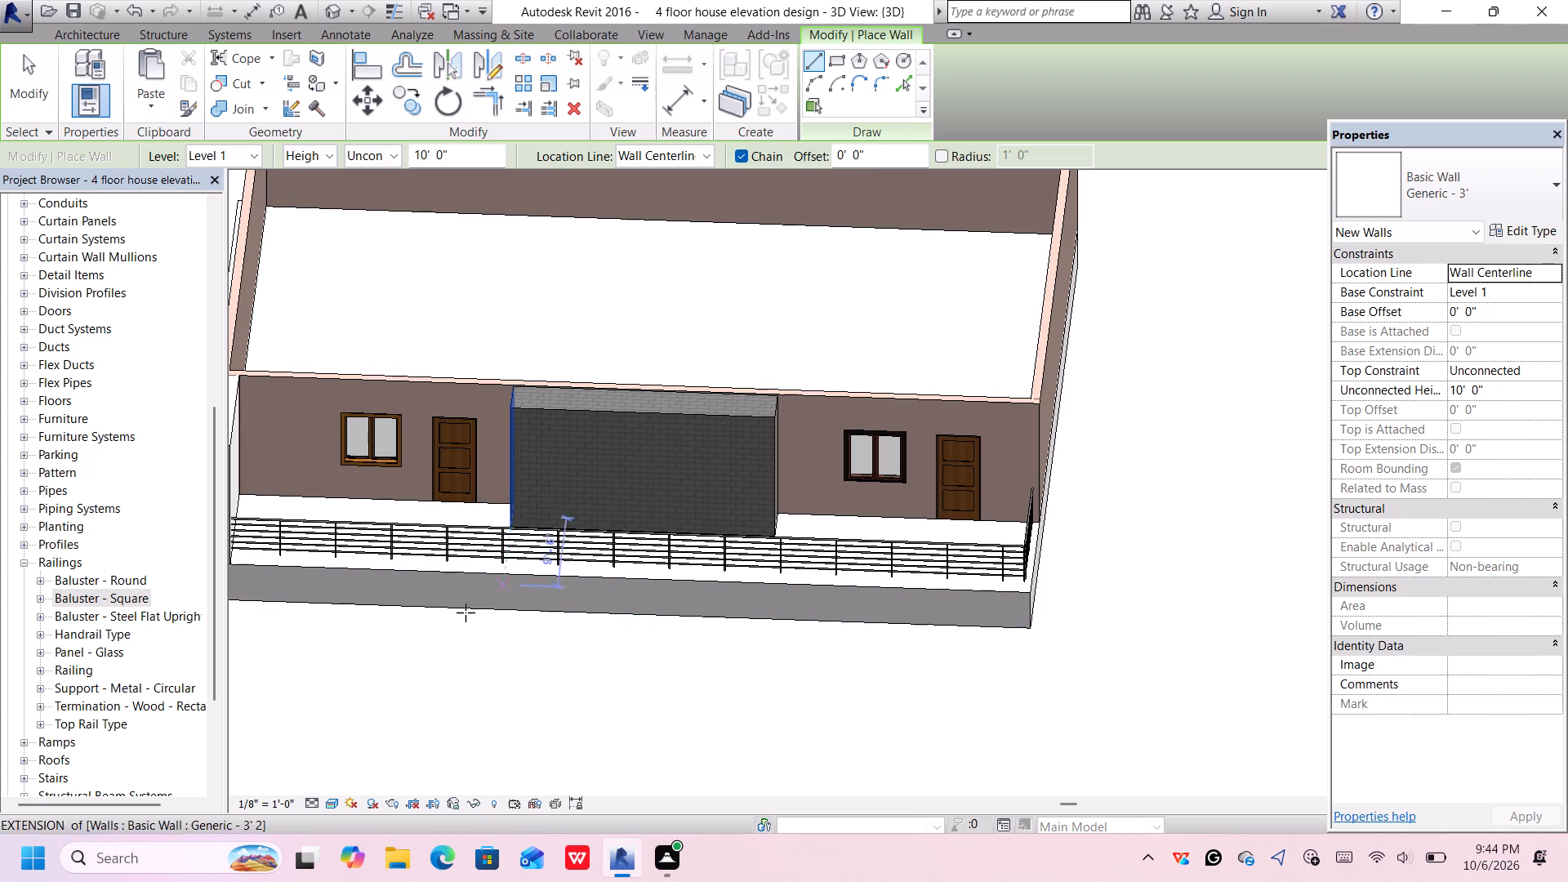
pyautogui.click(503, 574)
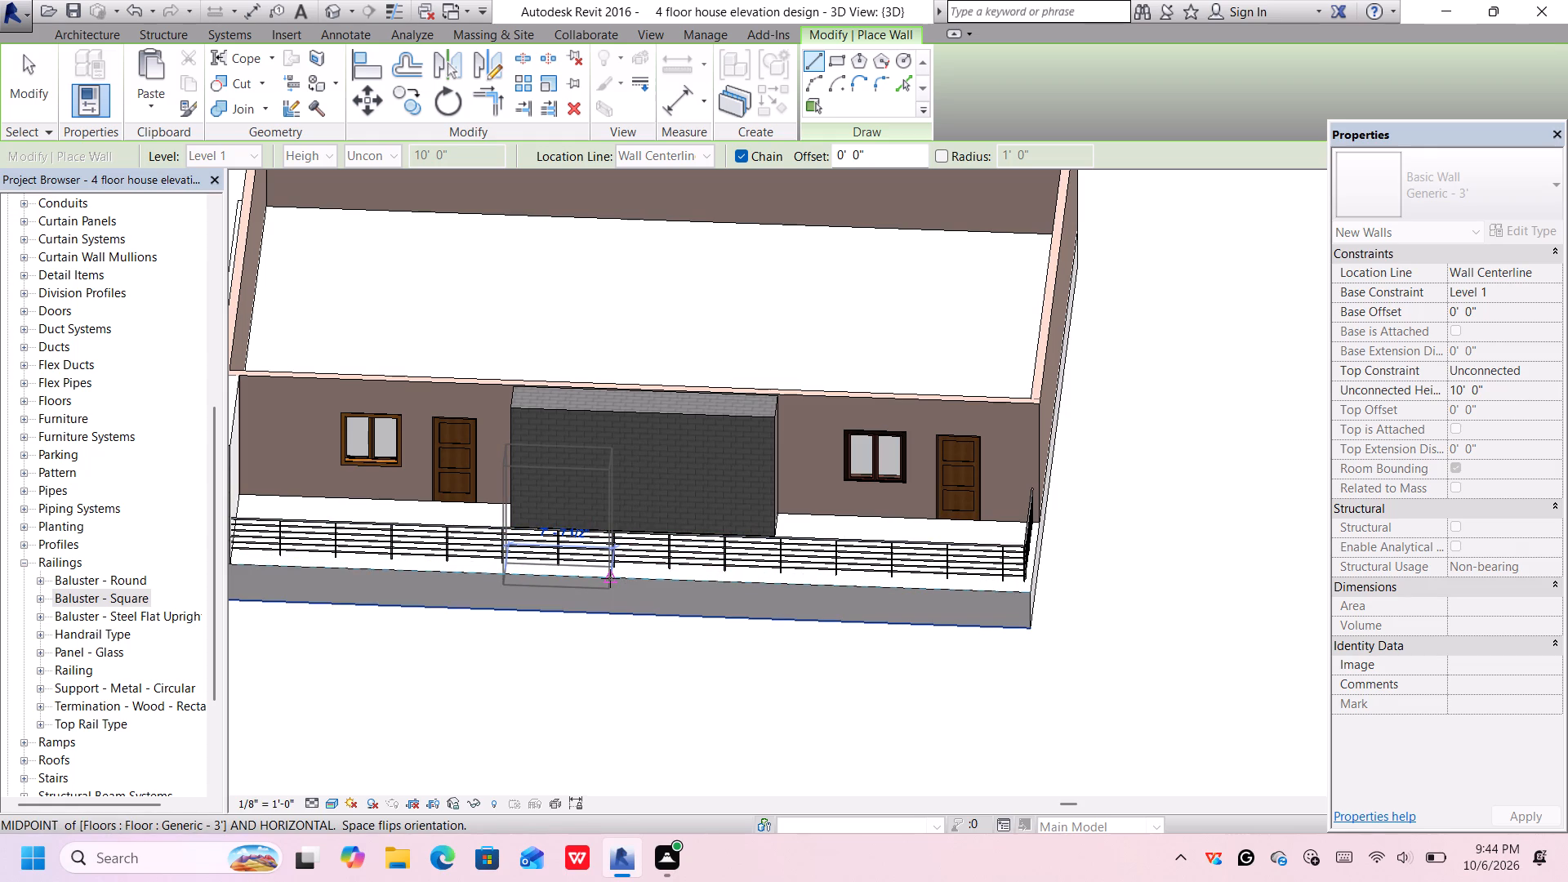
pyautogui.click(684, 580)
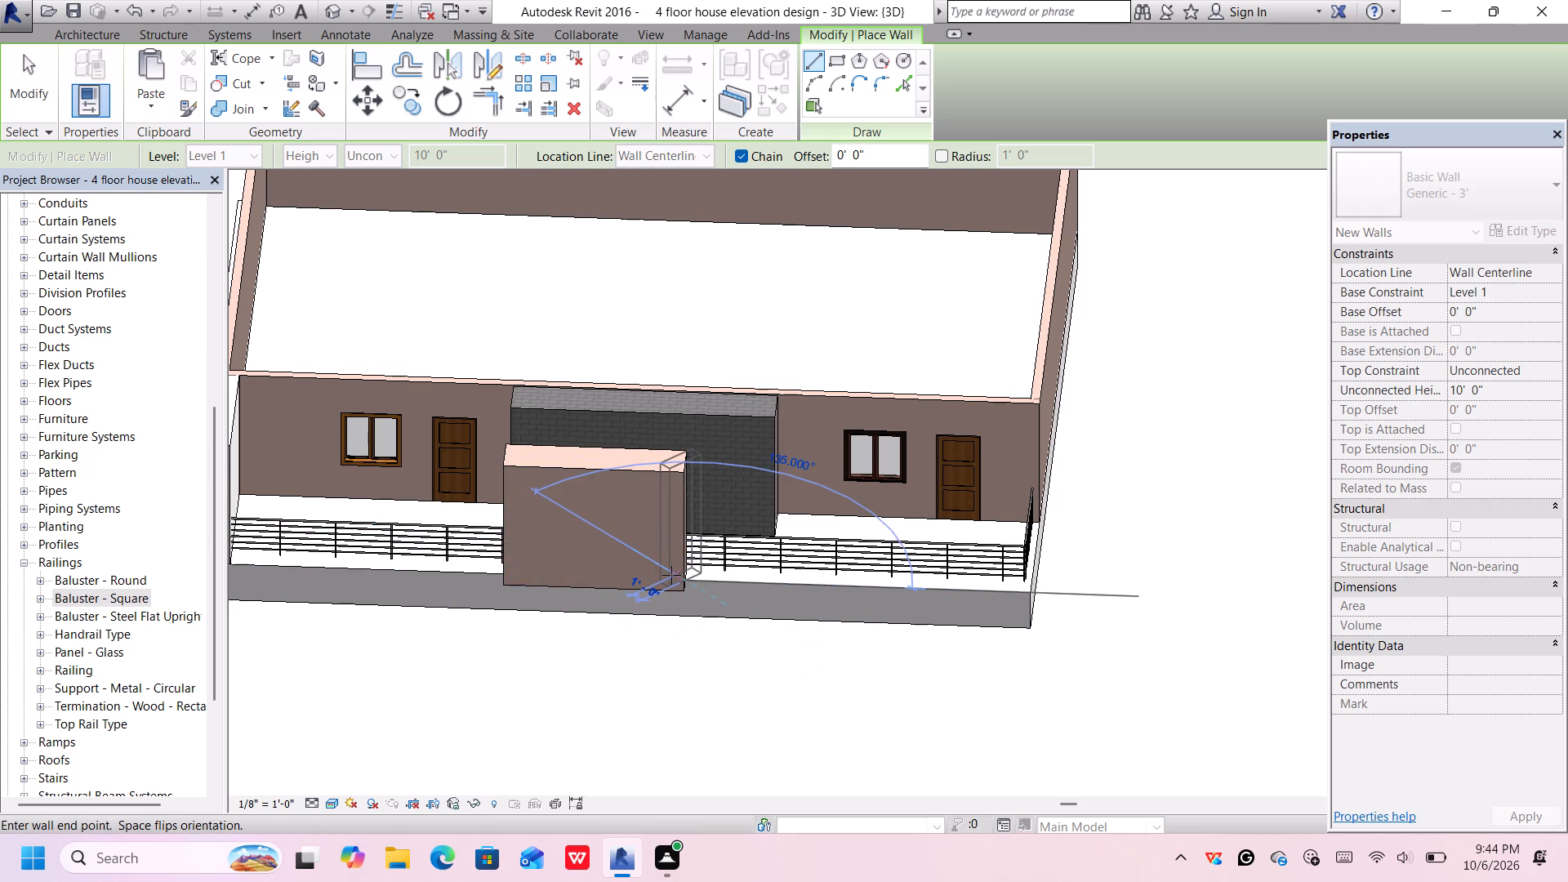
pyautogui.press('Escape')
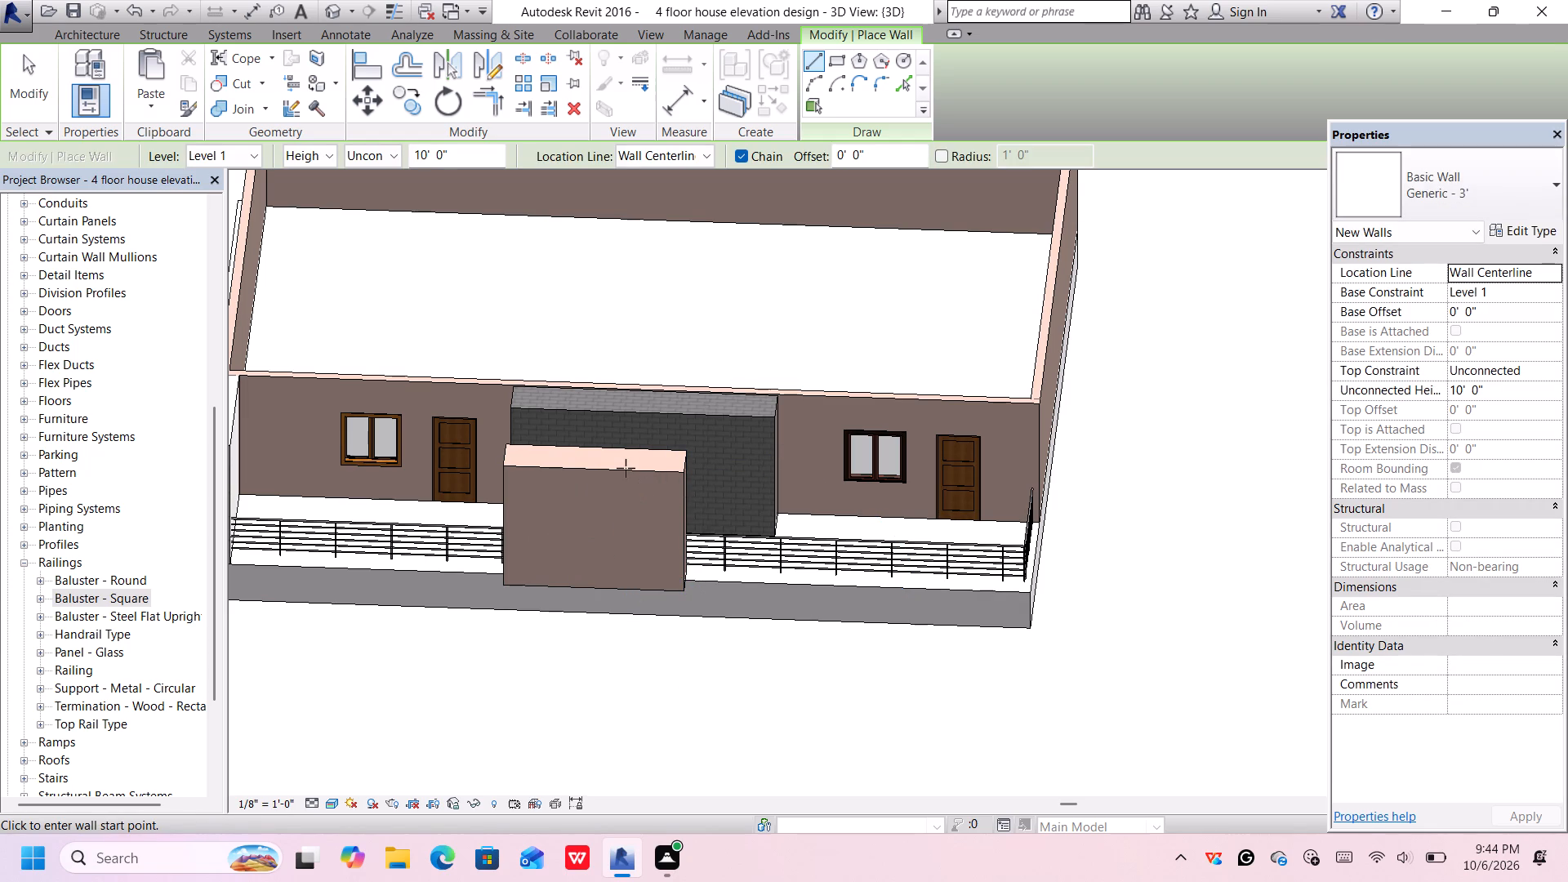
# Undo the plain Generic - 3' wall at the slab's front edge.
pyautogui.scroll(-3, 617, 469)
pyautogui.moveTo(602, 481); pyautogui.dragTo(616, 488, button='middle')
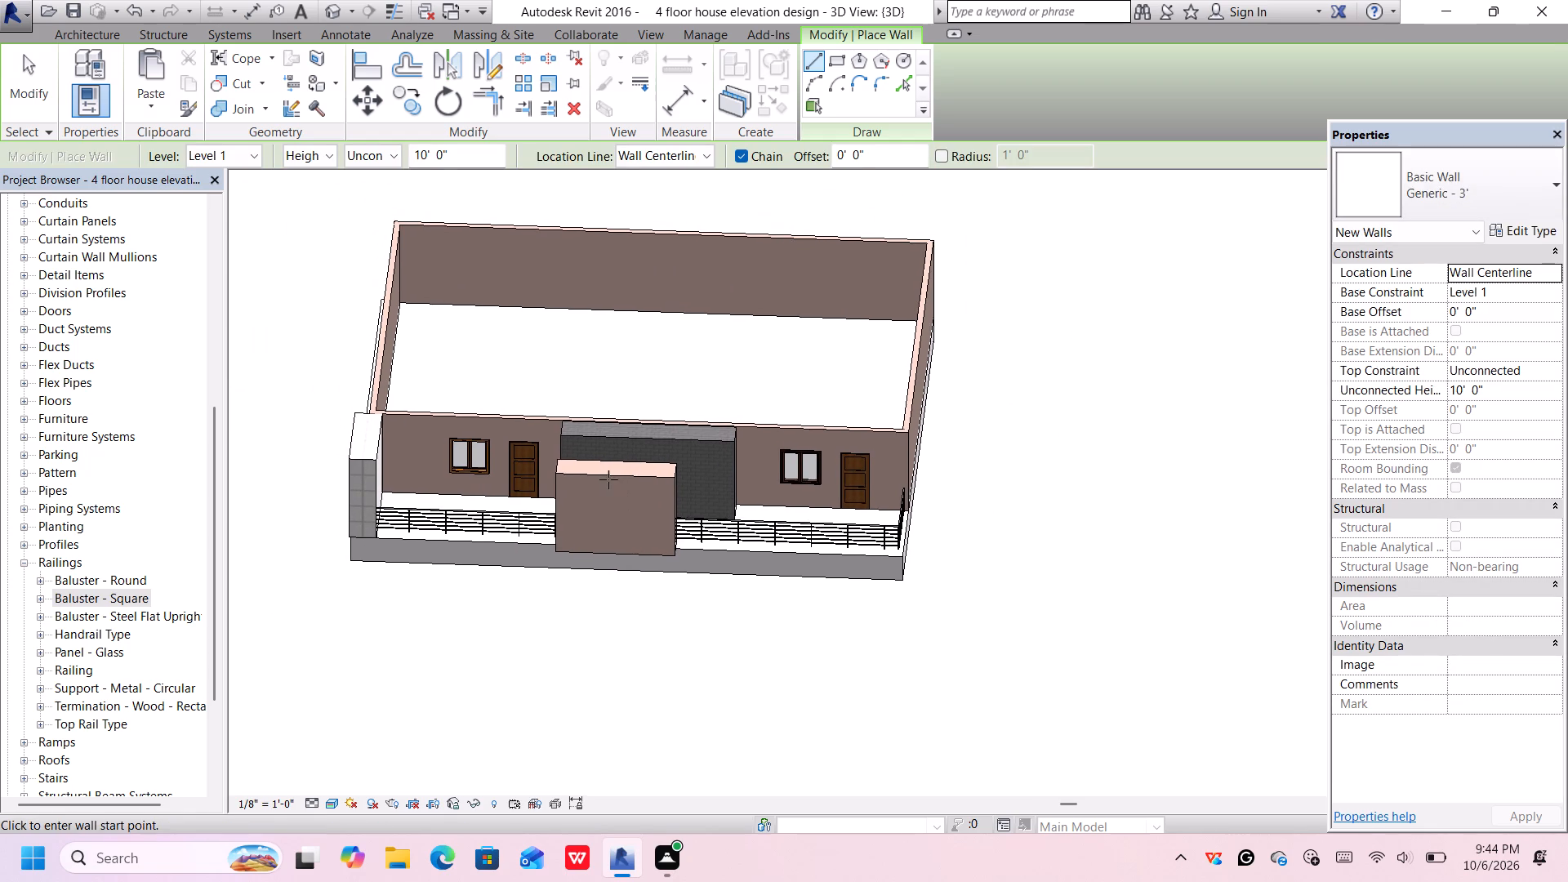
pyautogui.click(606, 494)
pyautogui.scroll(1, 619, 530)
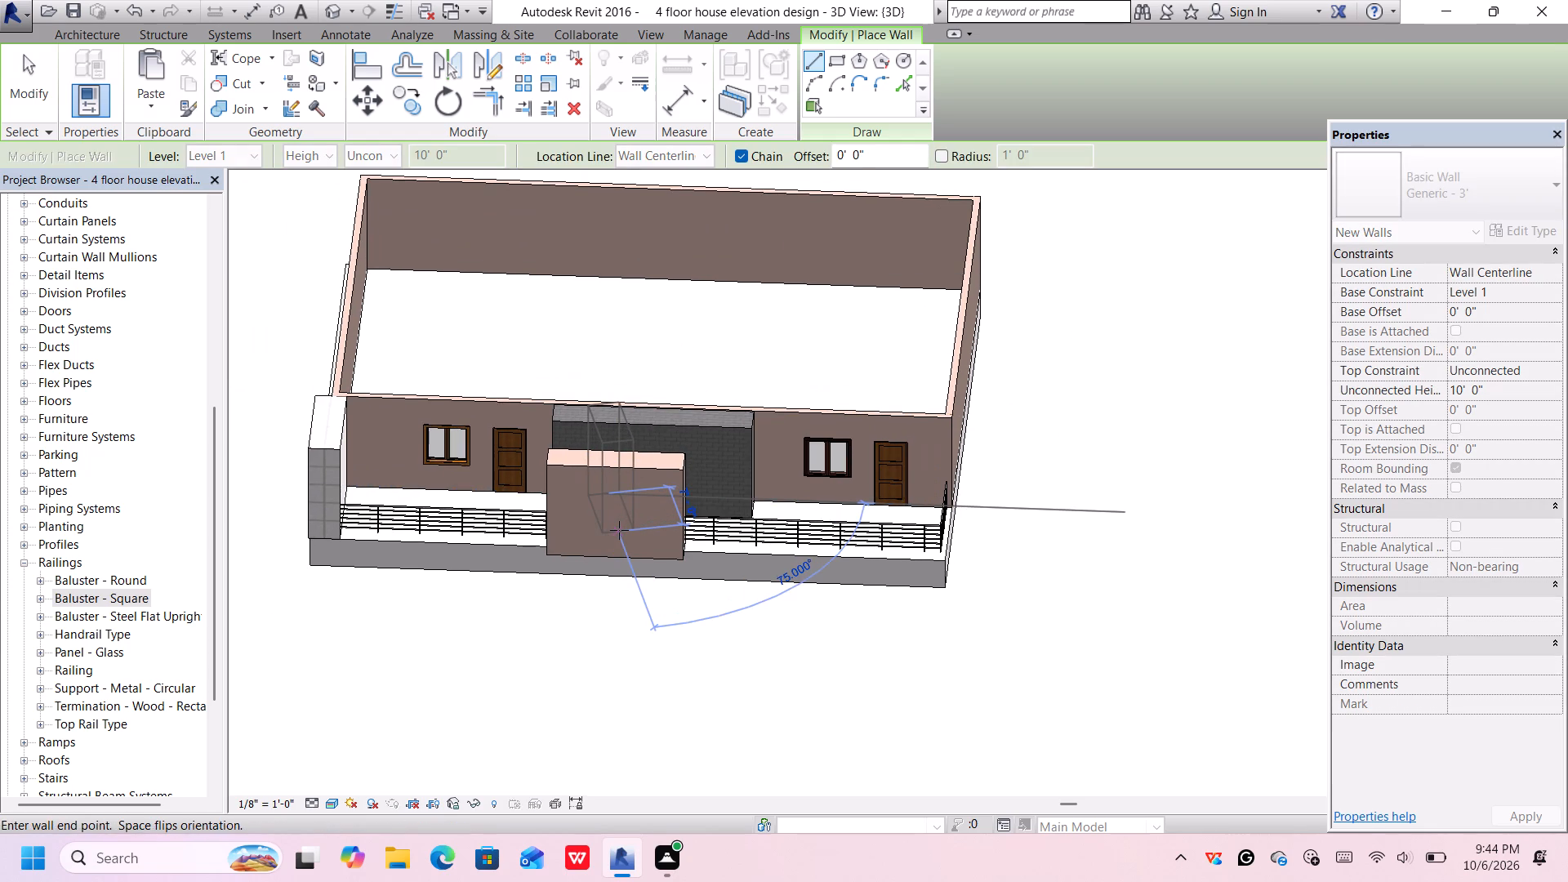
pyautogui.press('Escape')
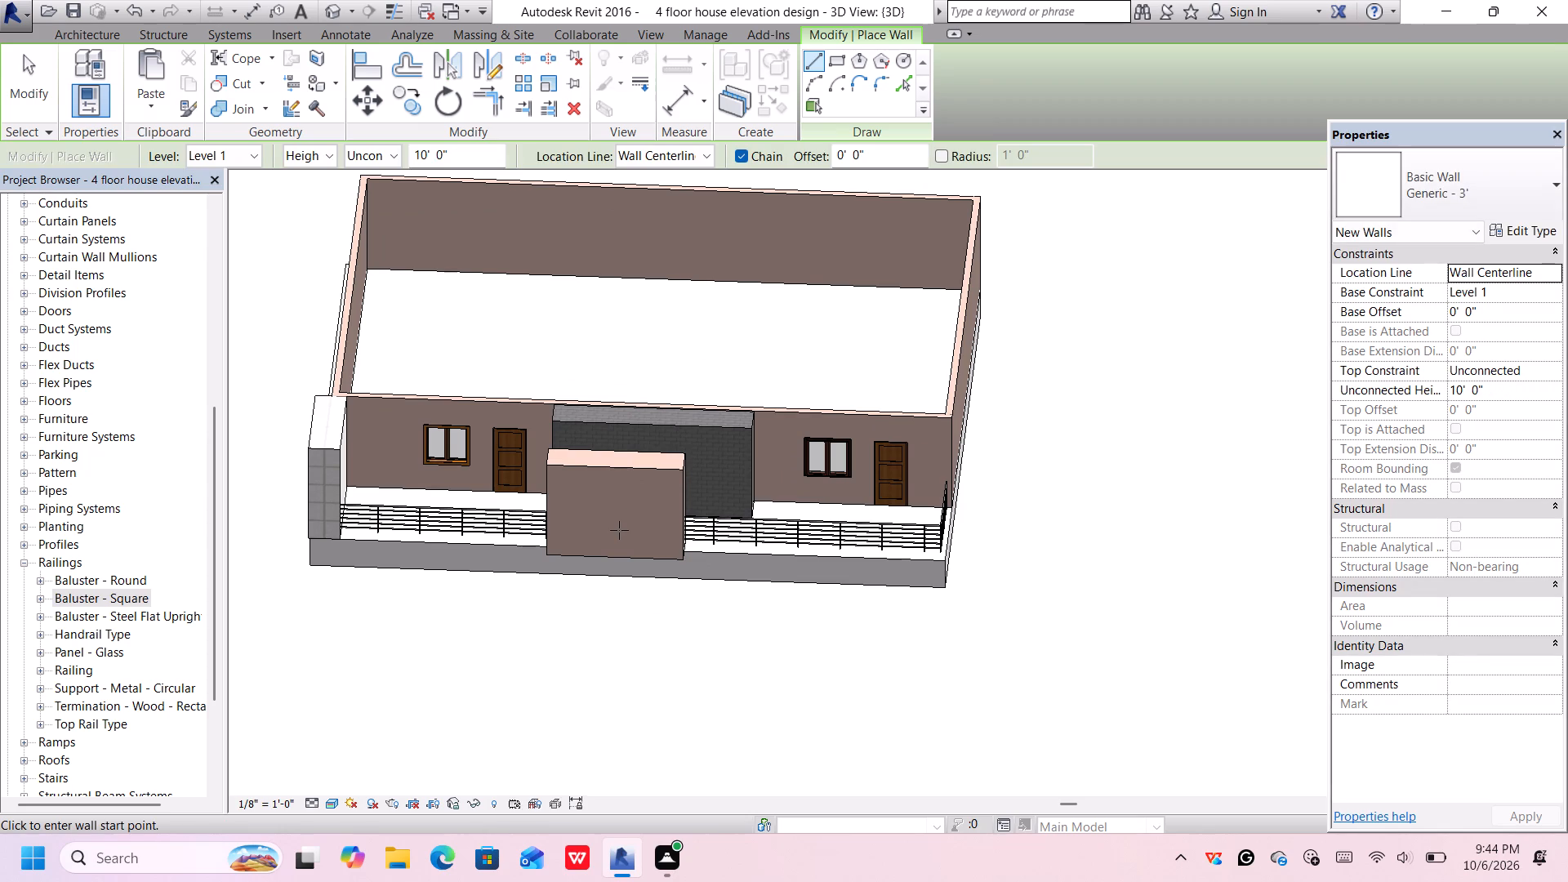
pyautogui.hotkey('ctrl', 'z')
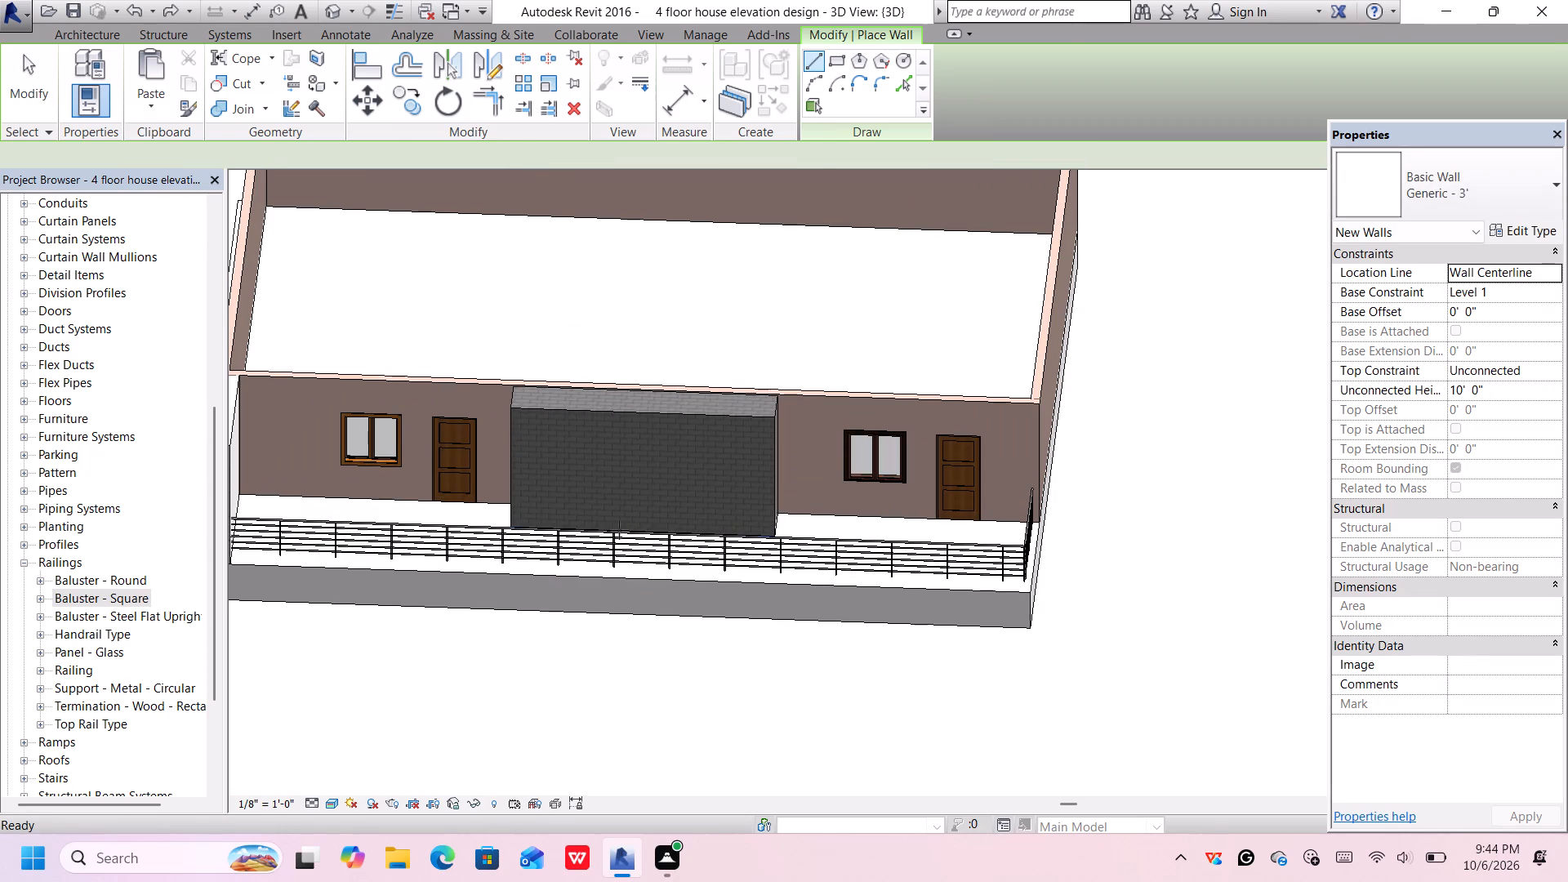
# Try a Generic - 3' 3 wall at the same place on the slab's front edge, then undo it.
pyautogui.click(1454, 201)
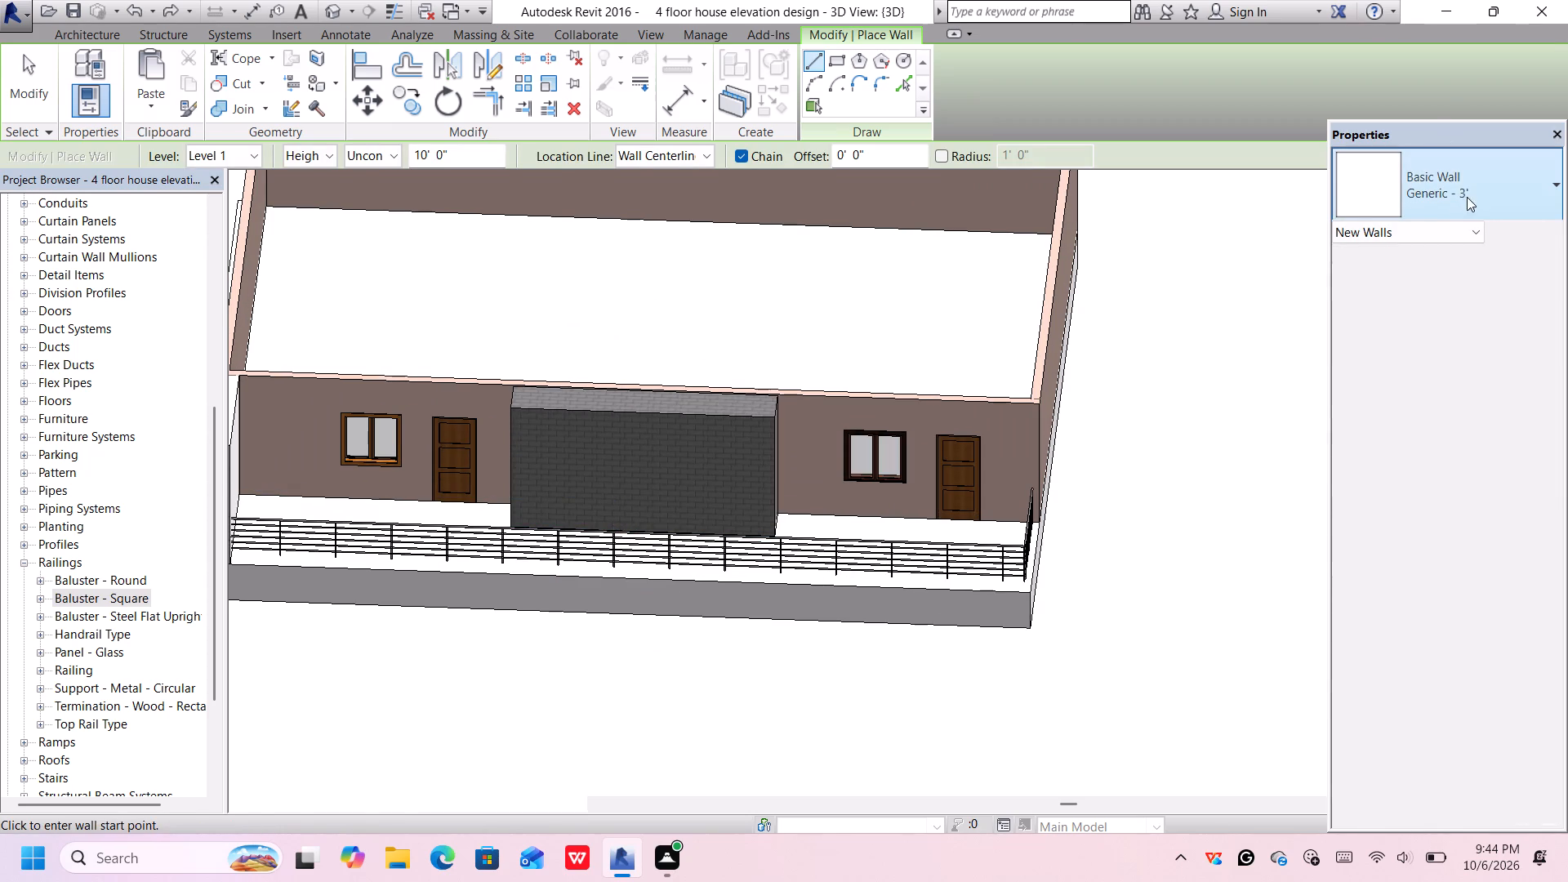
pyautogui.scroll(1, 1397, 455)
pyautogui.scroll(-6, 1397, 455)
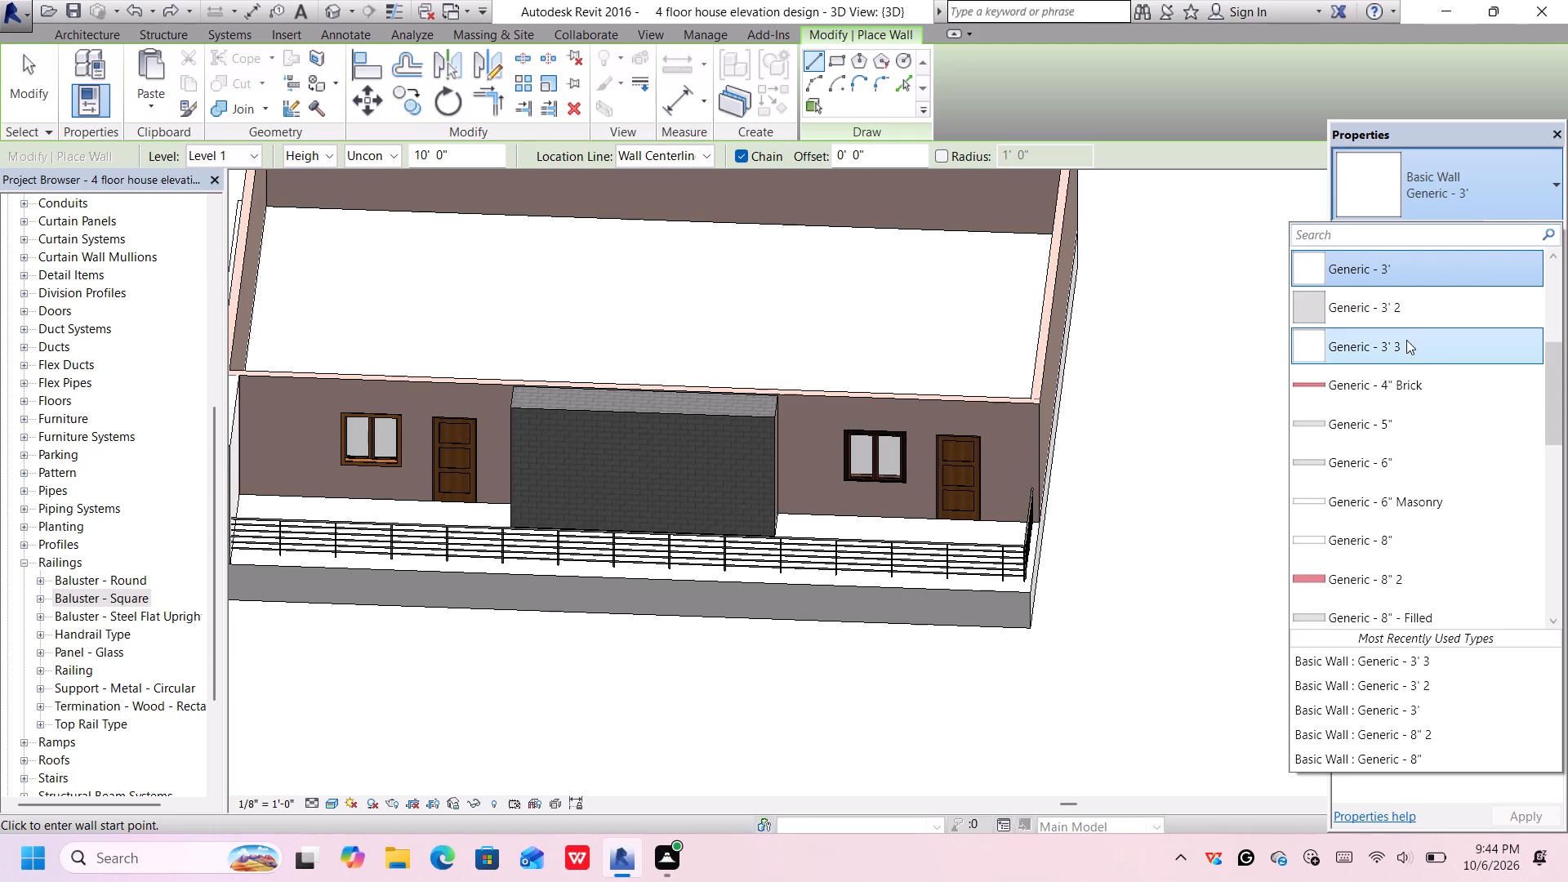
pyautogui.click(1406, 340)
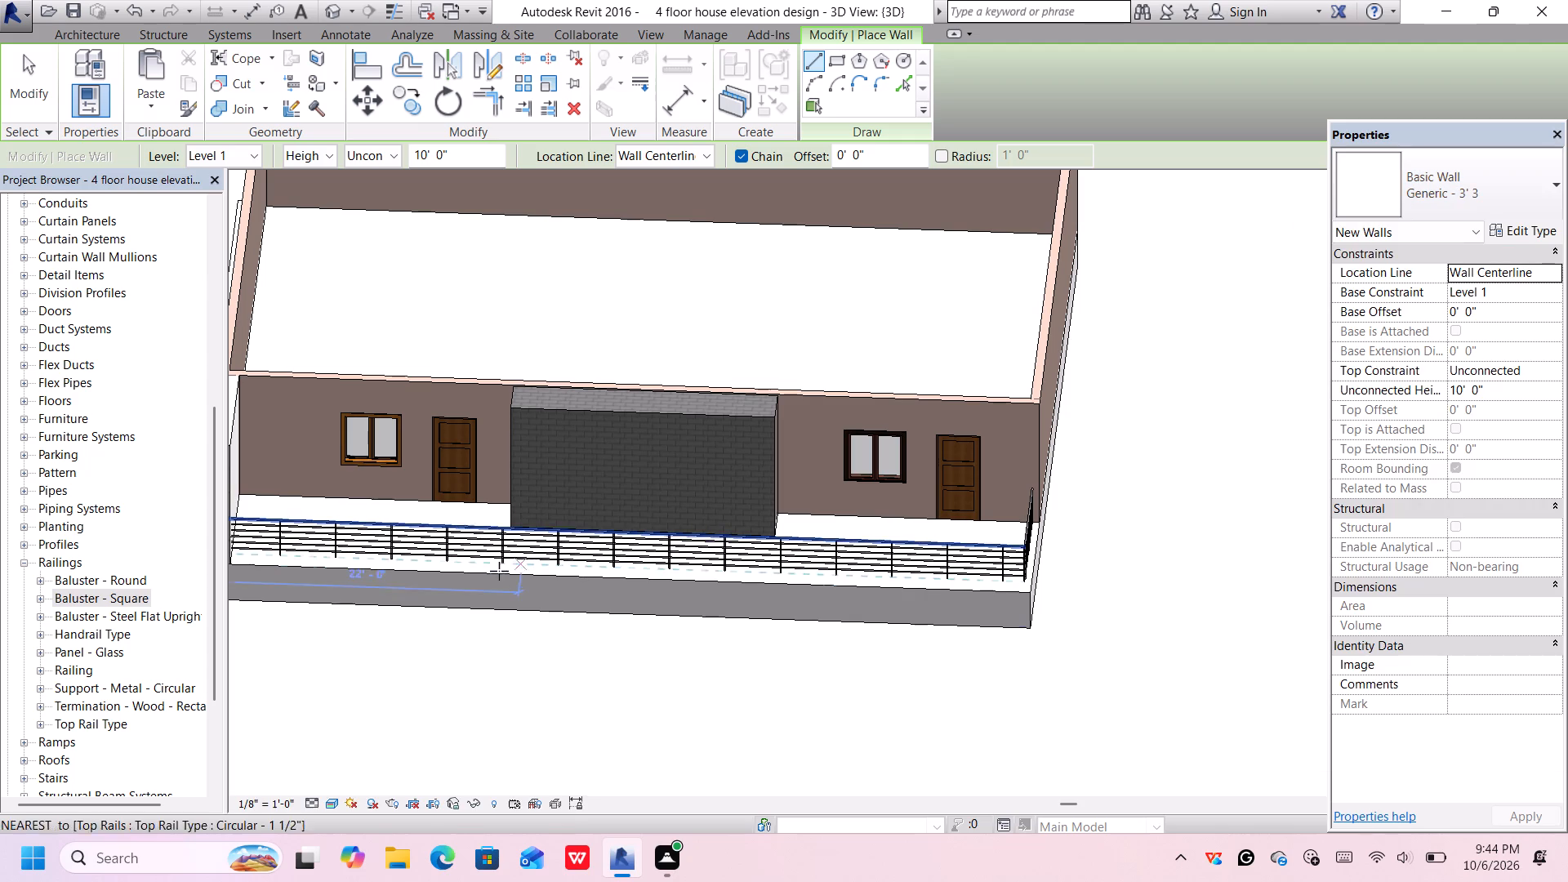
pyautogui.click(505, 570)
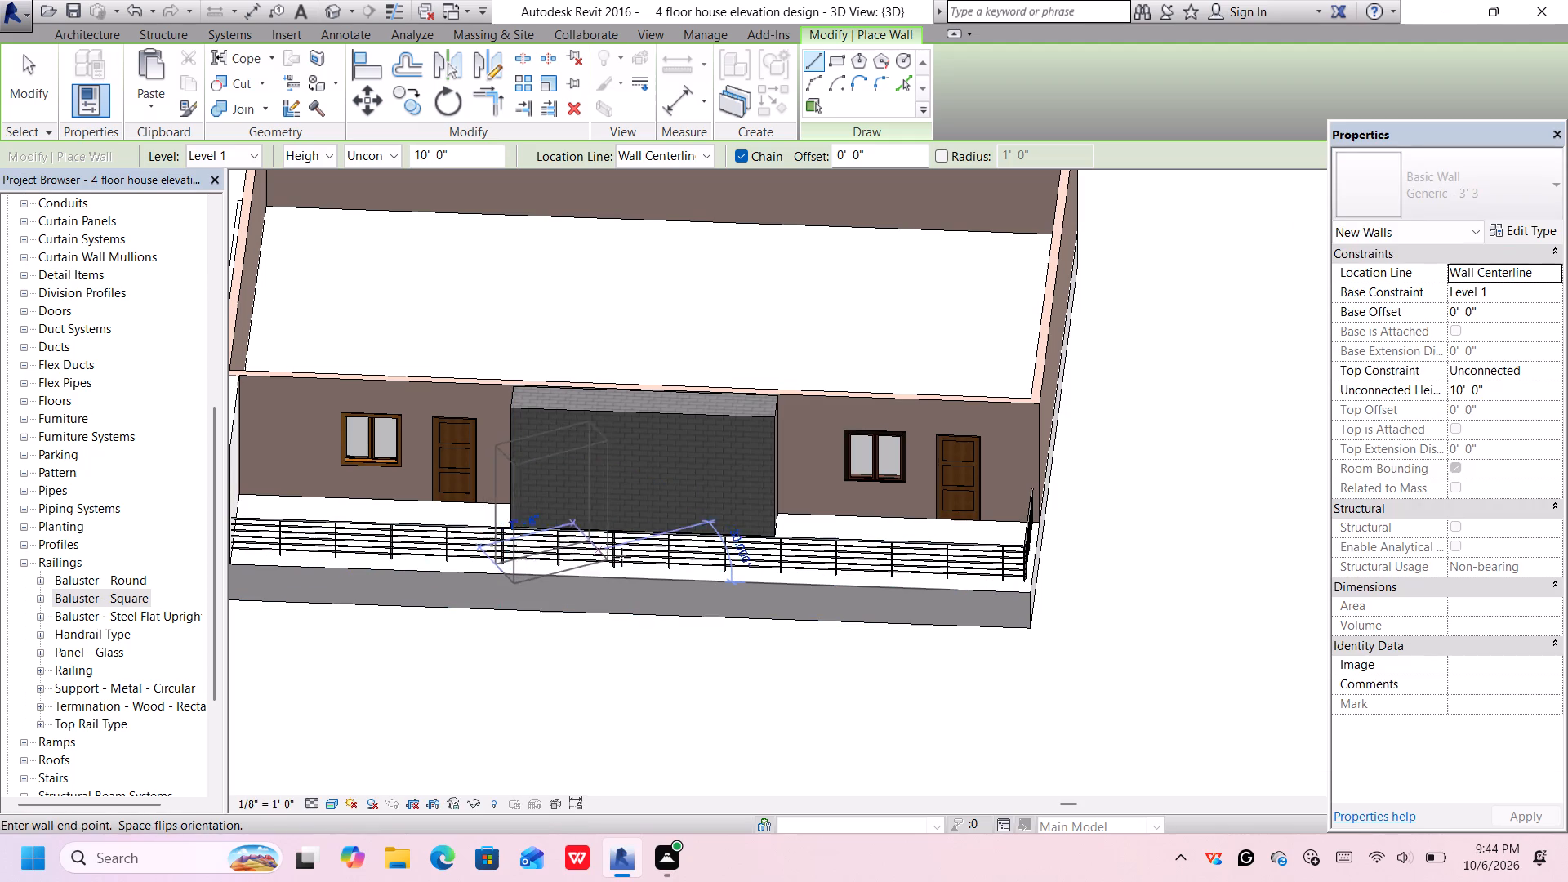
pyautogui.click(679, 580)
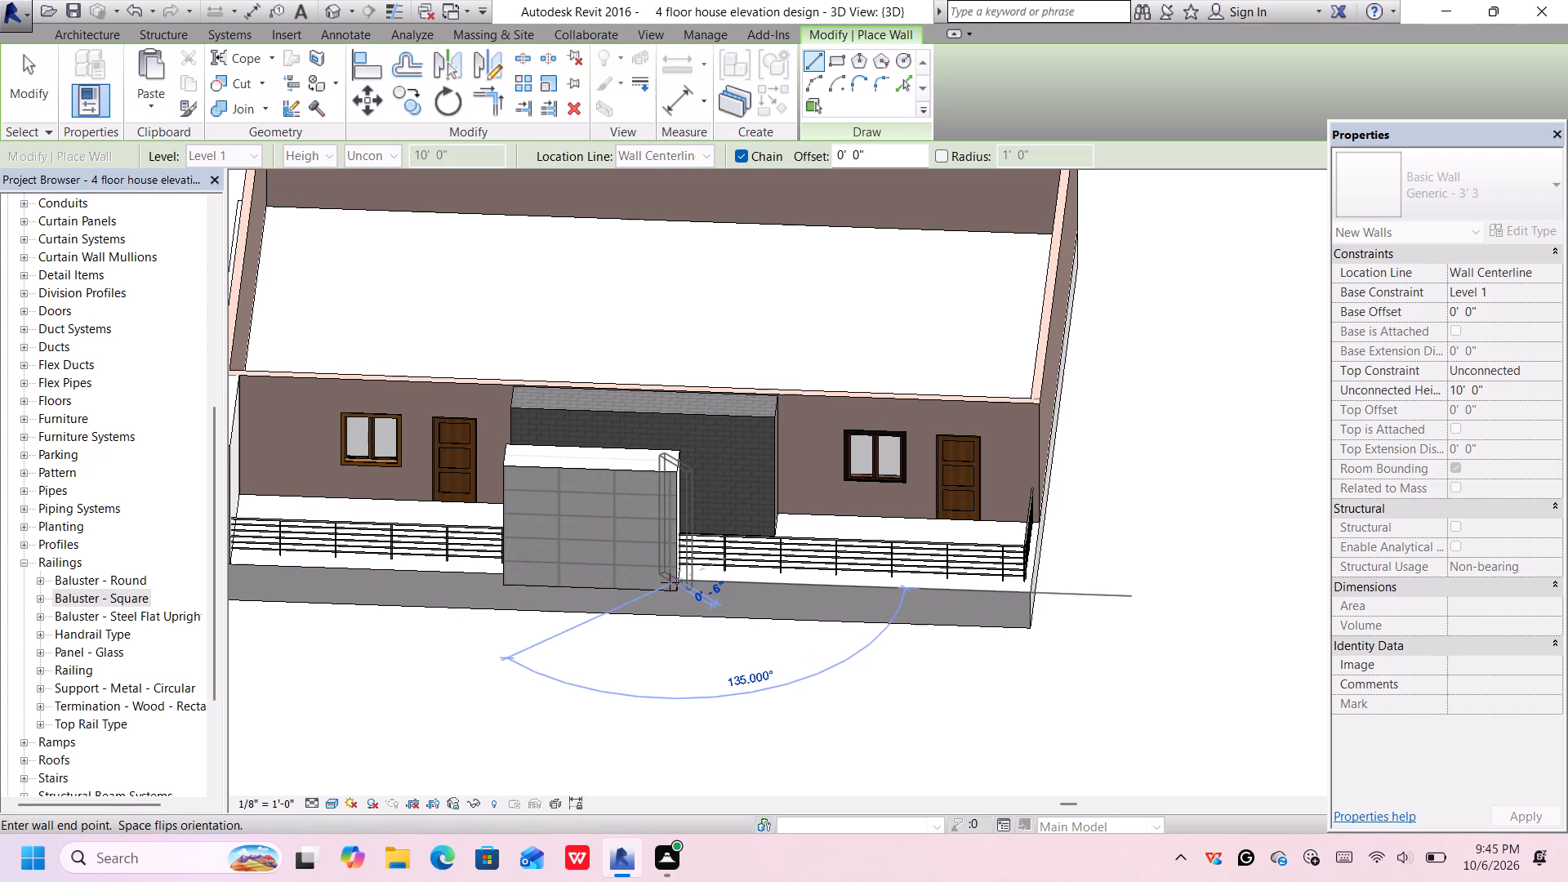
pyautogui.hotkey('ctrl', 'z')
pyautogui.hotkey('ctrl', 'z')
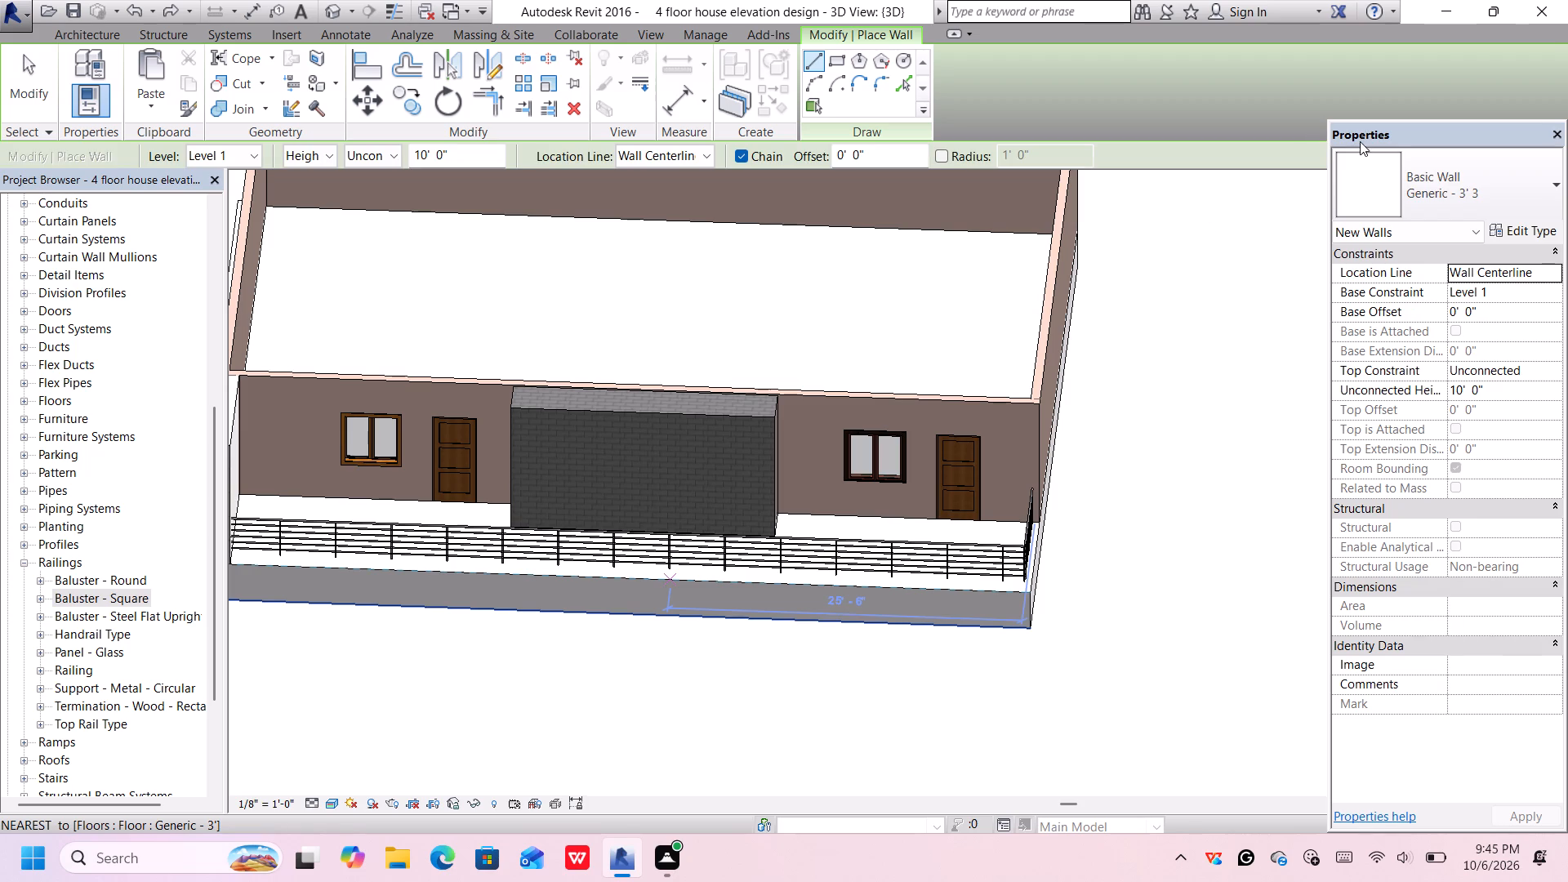
# Draw a Generic - 3' 2 wall, 10' high and about 13' long, along the slab's front edge before the dark brick wall.
pyautogui.click(1493, 195)
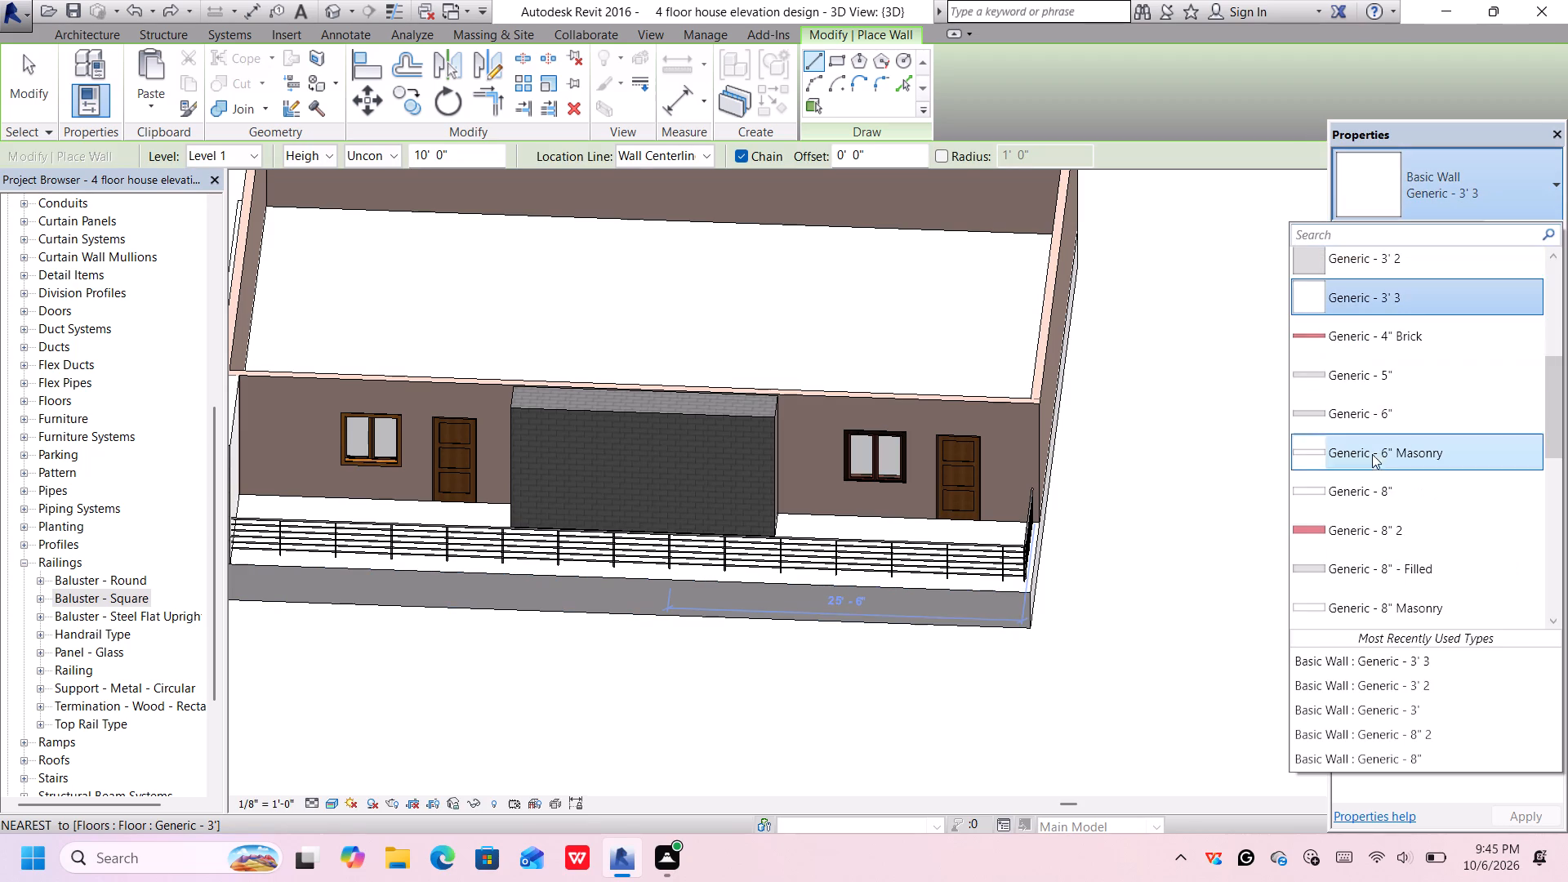
pyautogui.click(1417, 267)
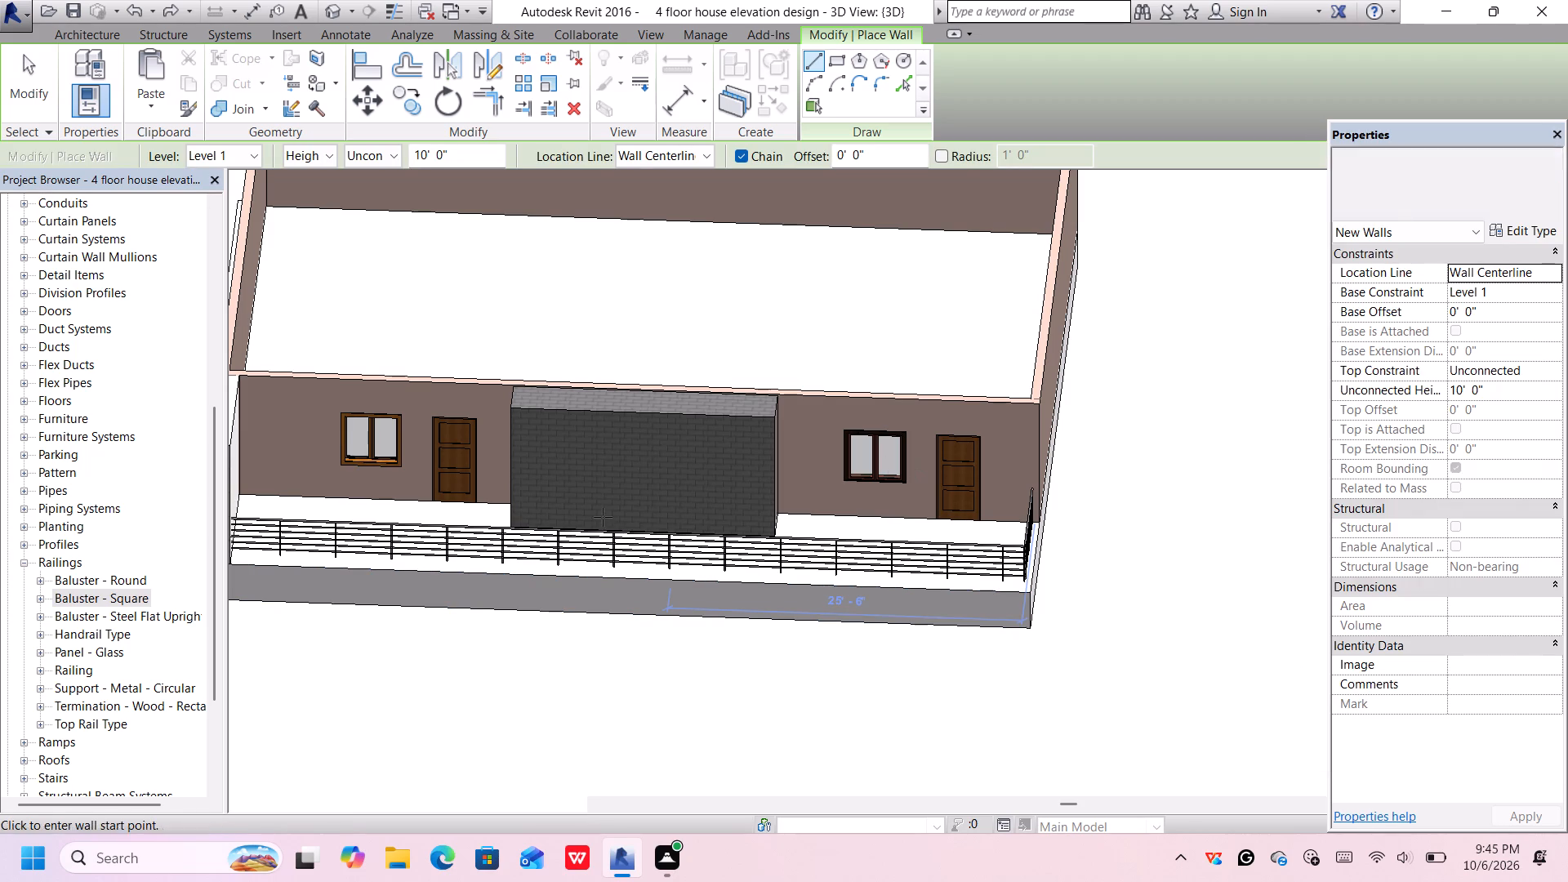
pyautogui.click(501, 571)
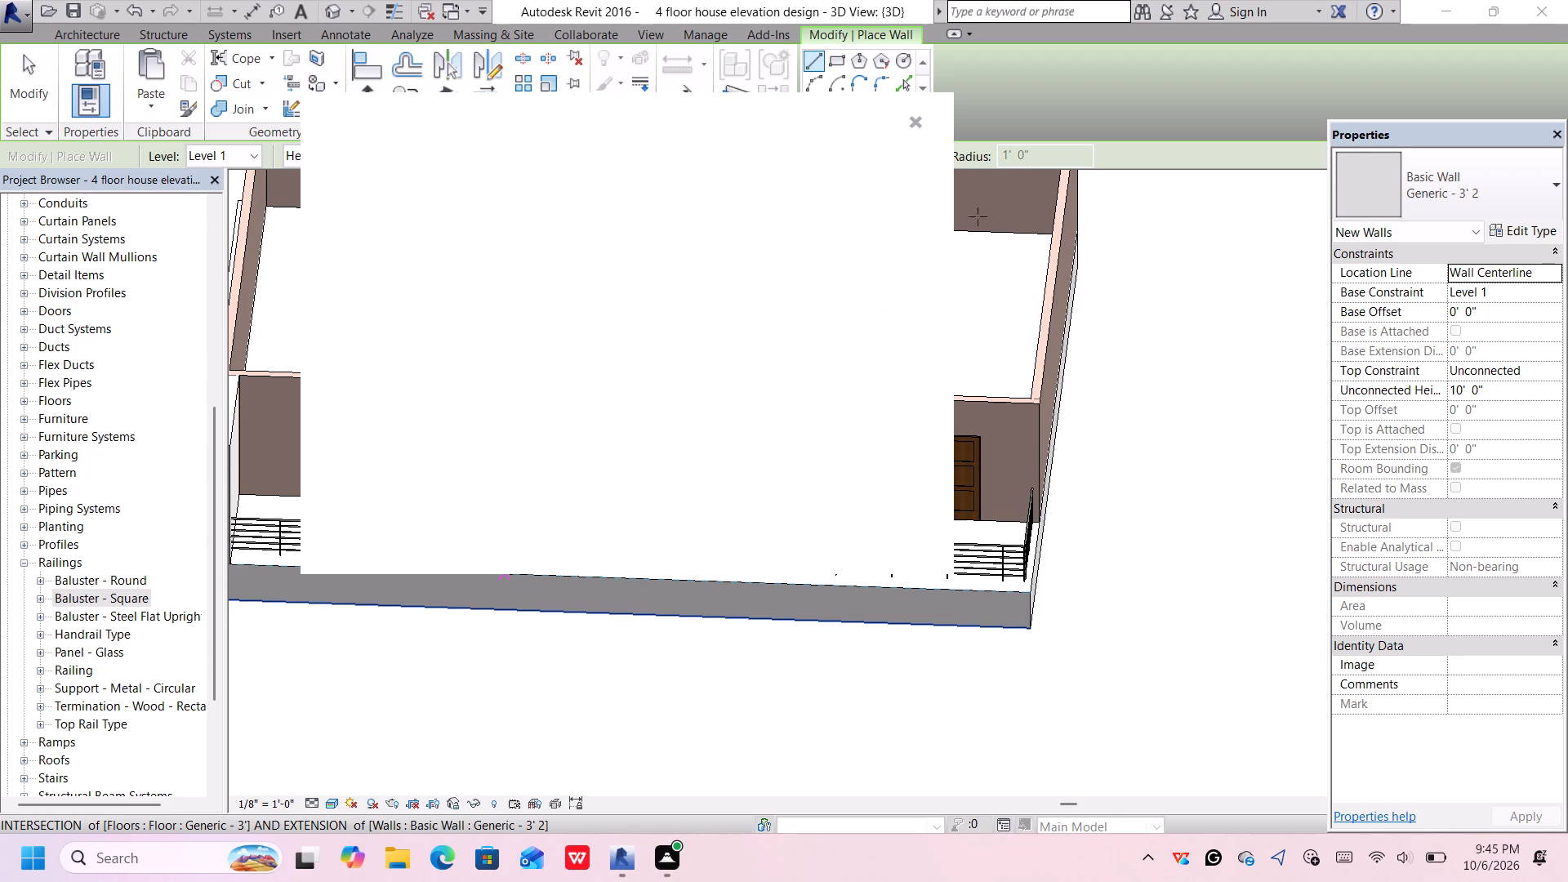
pyautogui.click(913, 113)
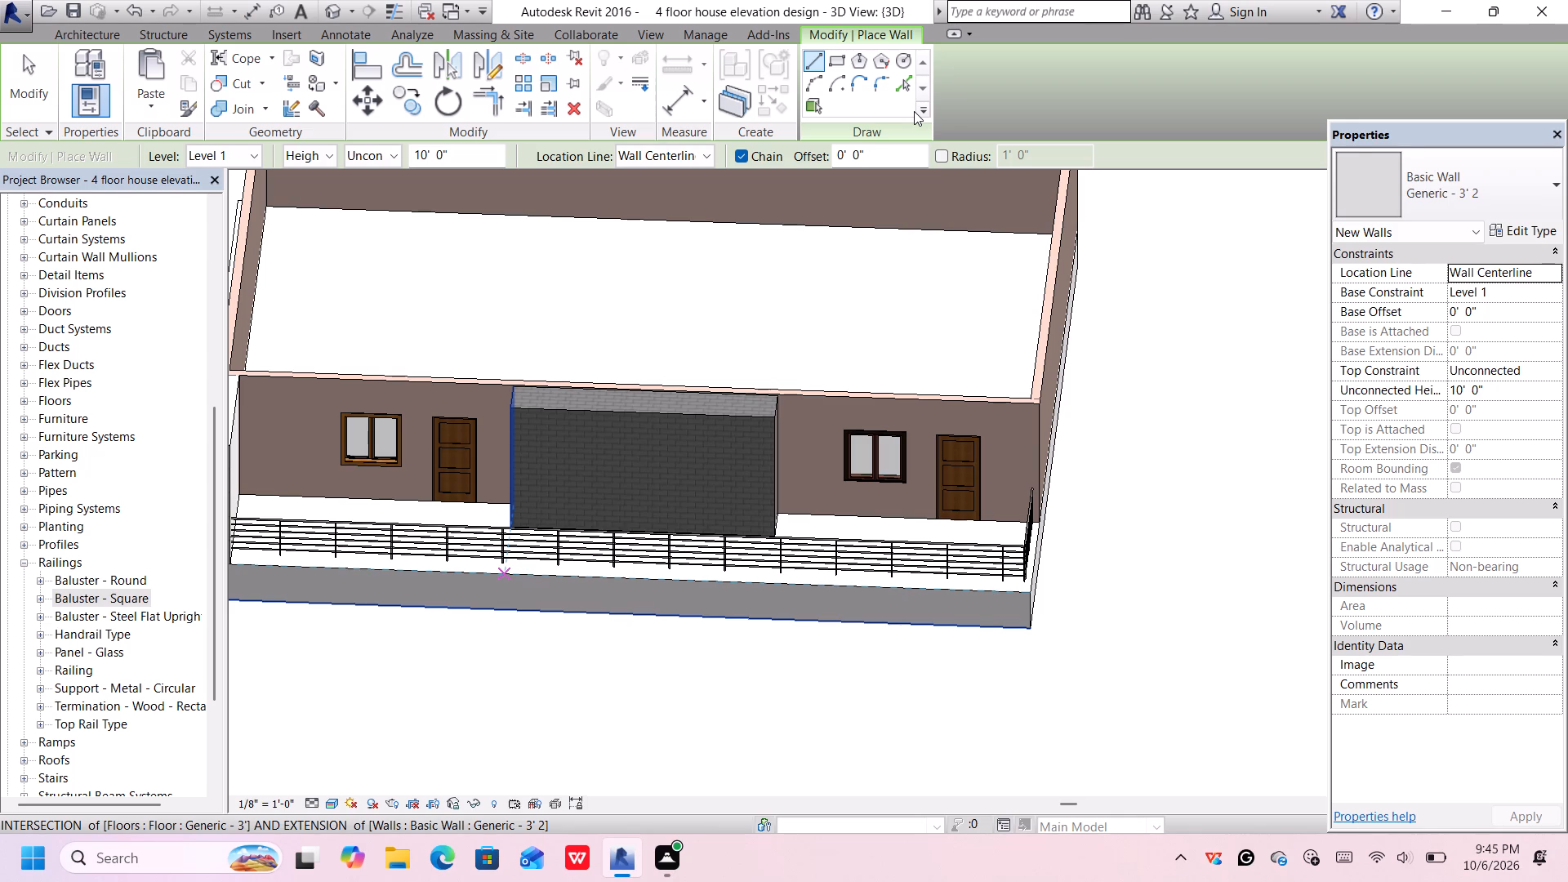
pyautogui.click(914, 111)
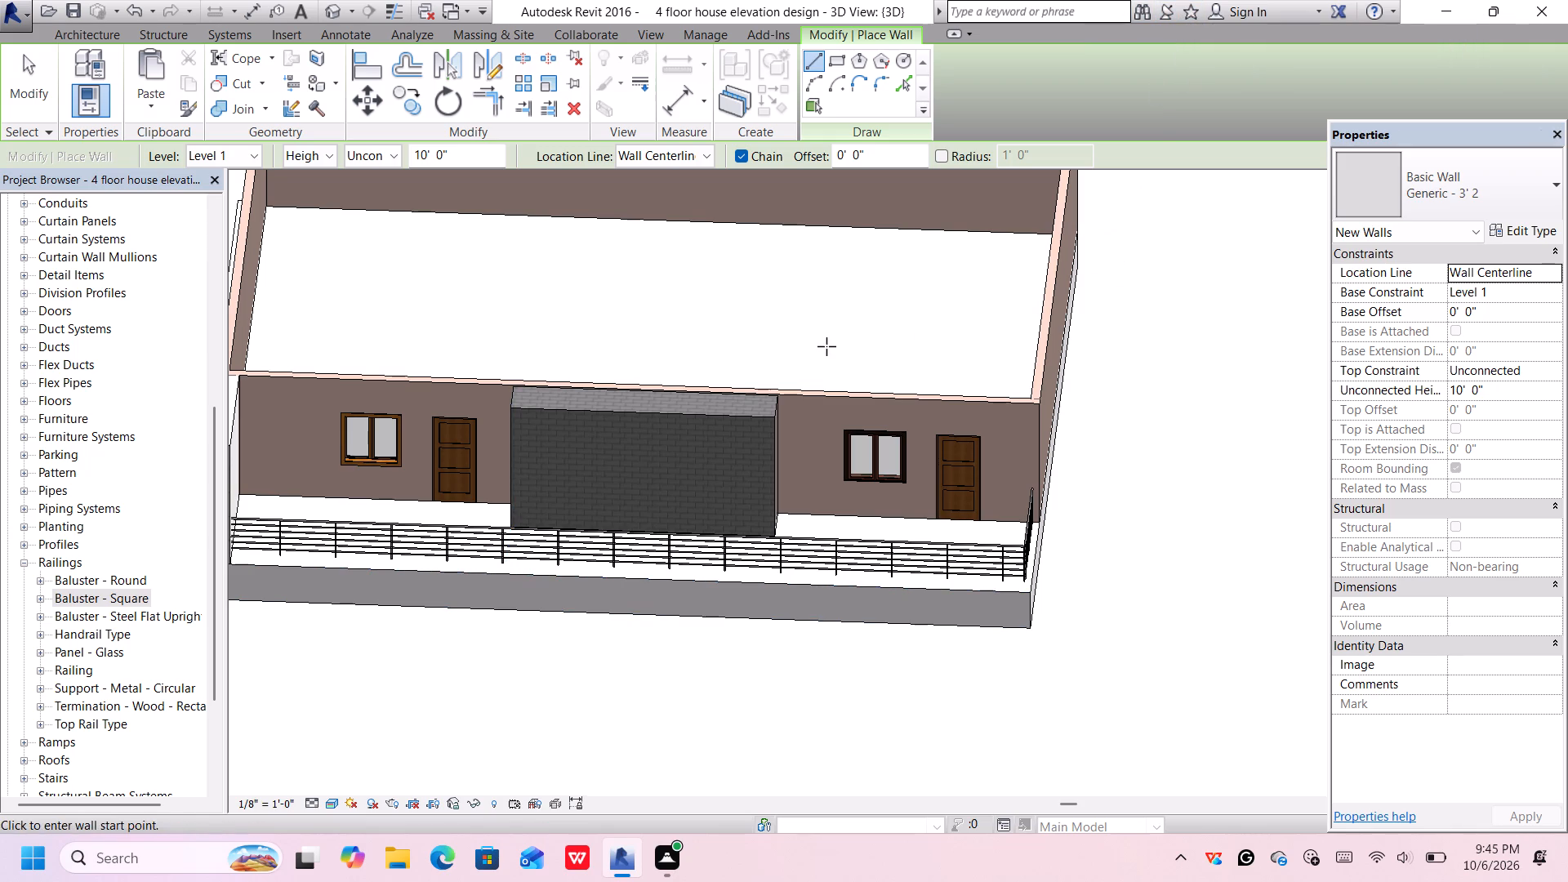
pyautogui.click(506, 573)
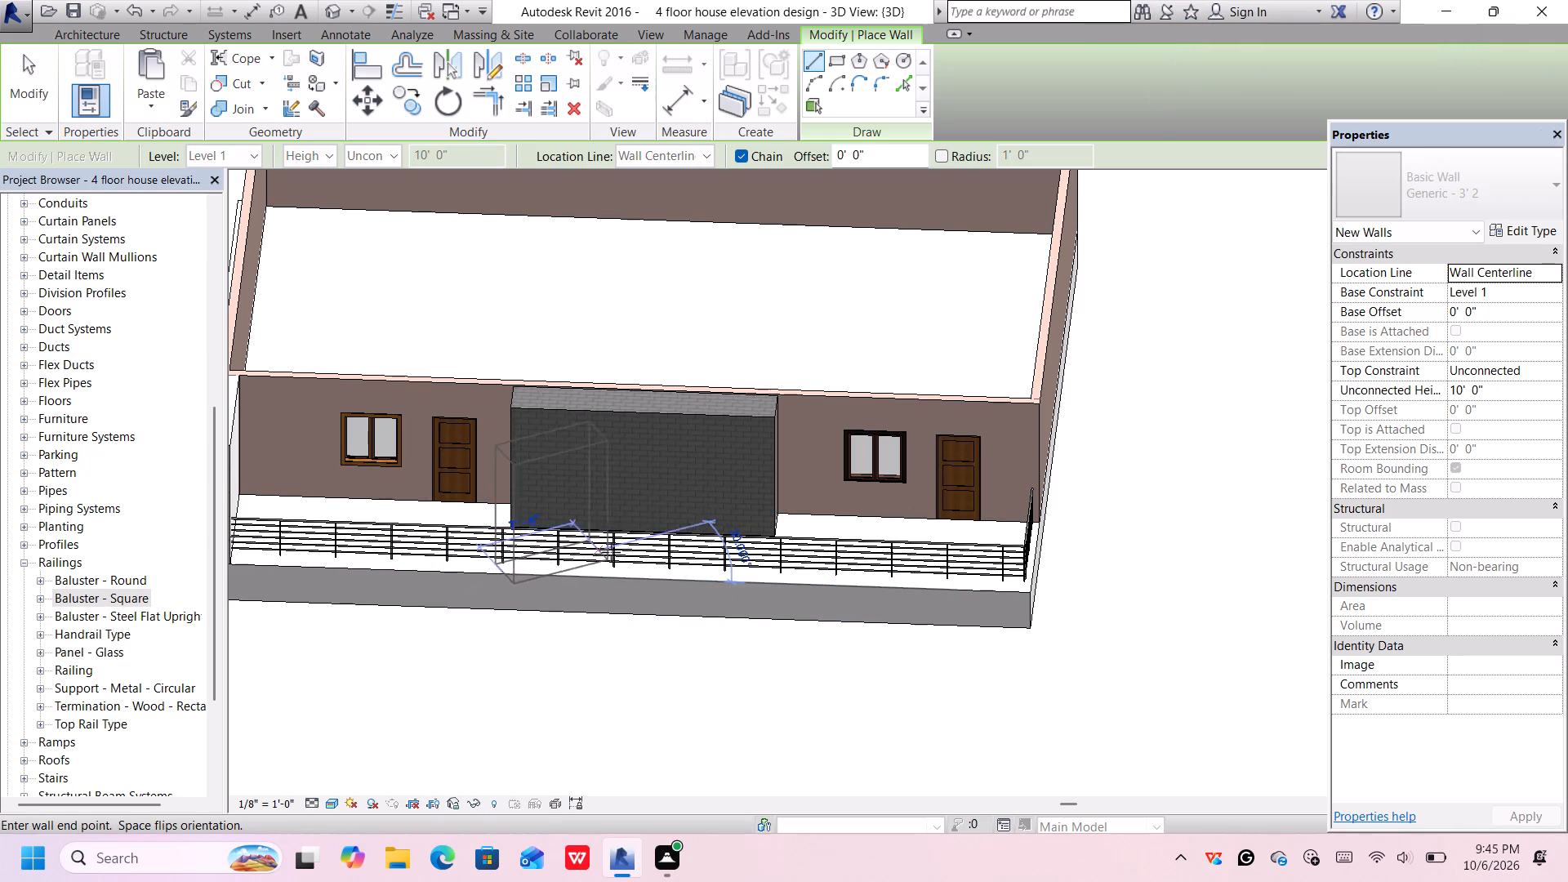
pyautogui.click(688, 575)
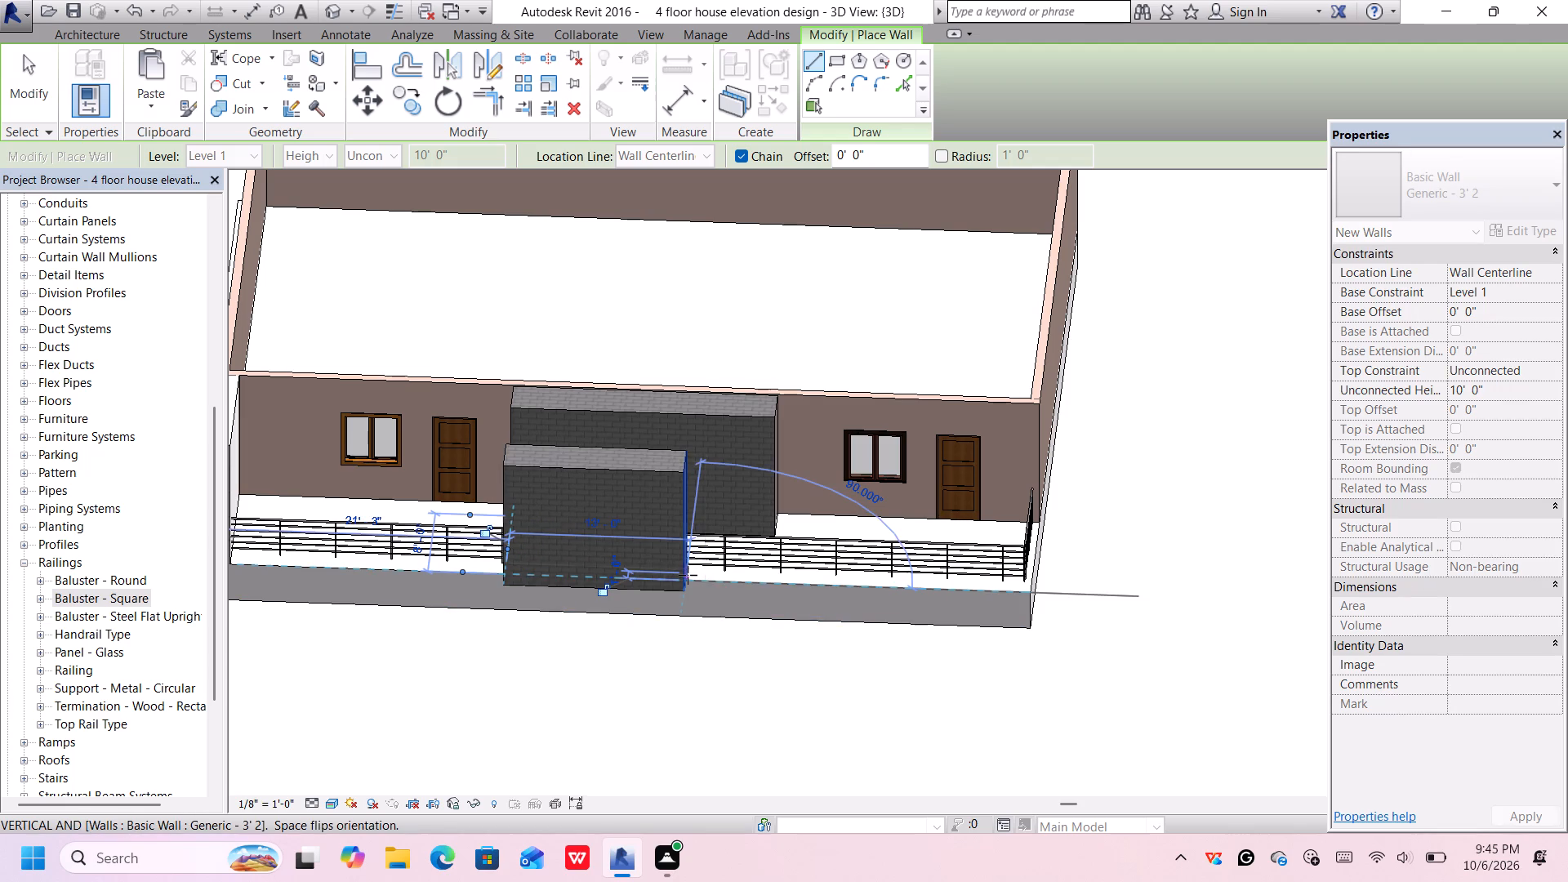
pyautogui.moveTo(689, 575); pyautogui.dragTo(794, 550, button='middle')
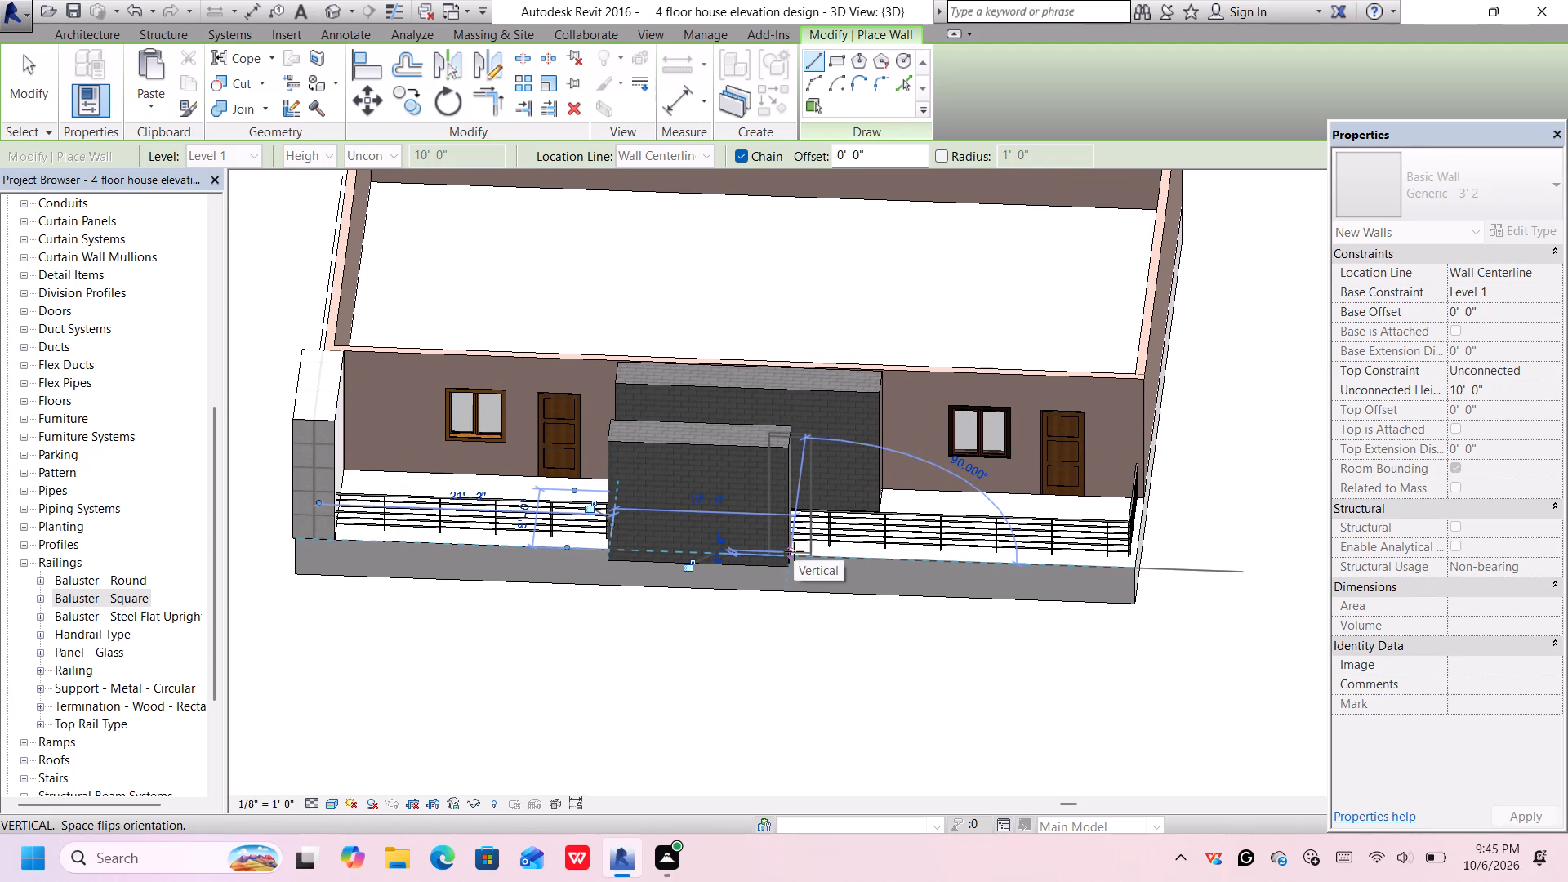
pyautogui.hotkey('ctrl', 'z')
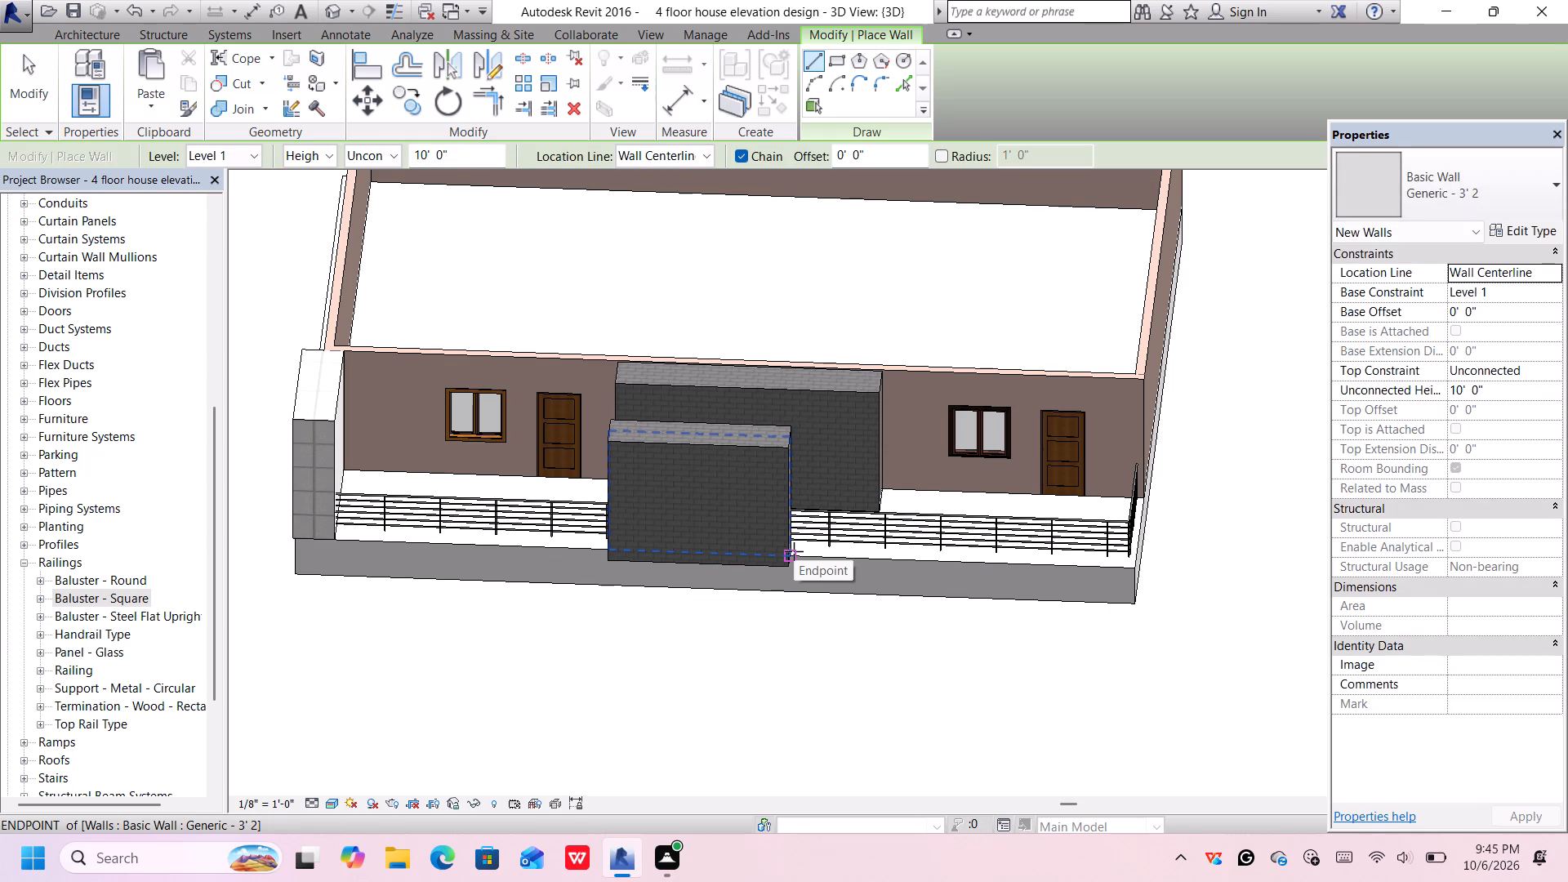
pyautogui.press('Escape')
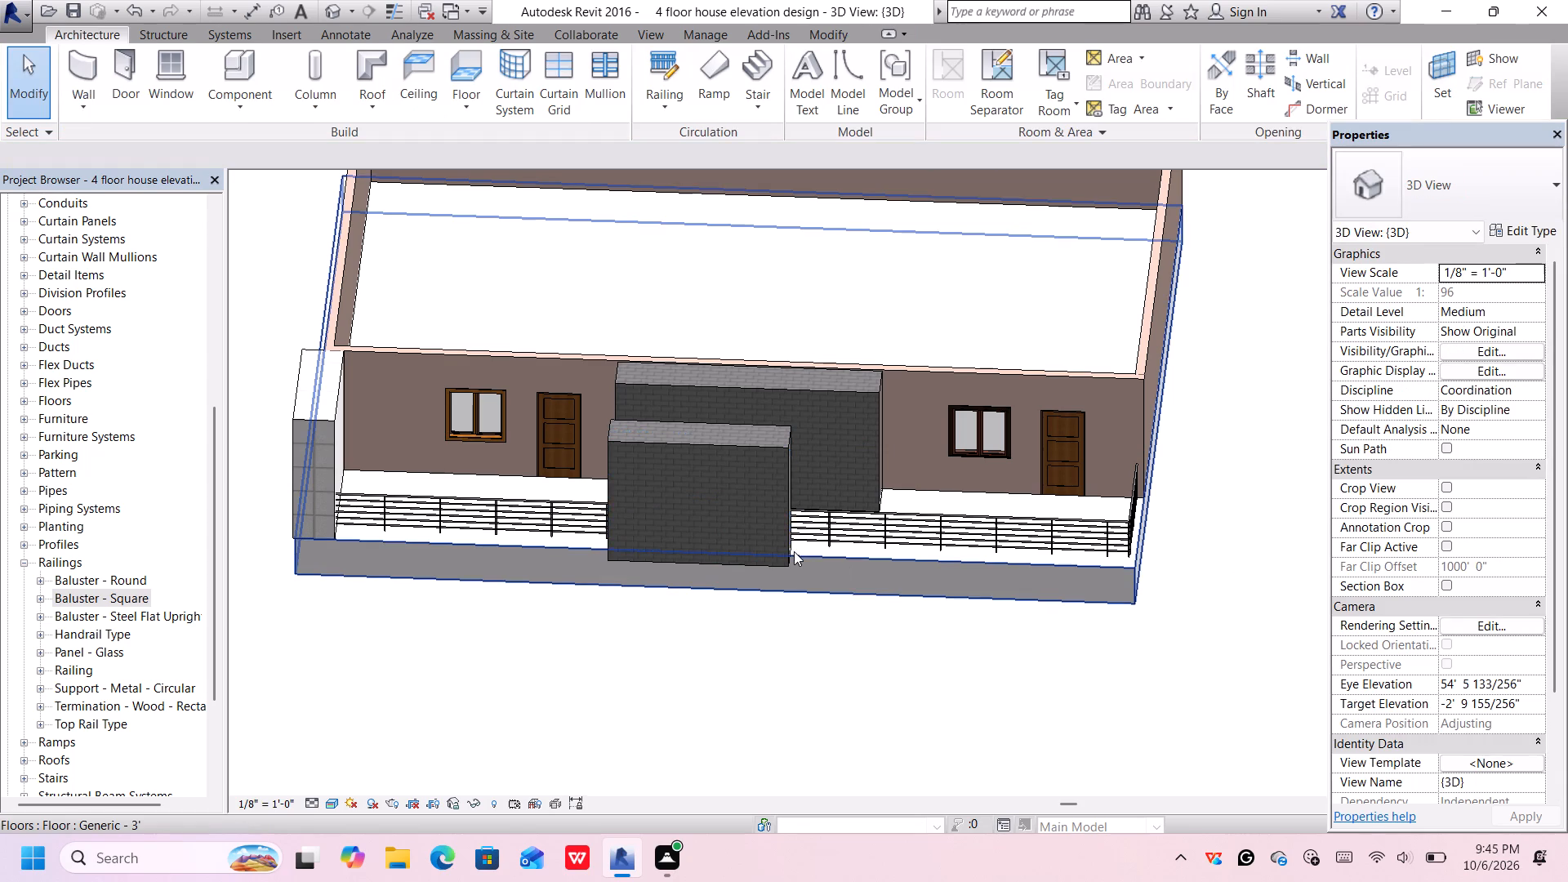
# Duplicate the type of the 13' wall at the slab's front edge as Generic - 3' 4.
pyautogui.click(721, 473)
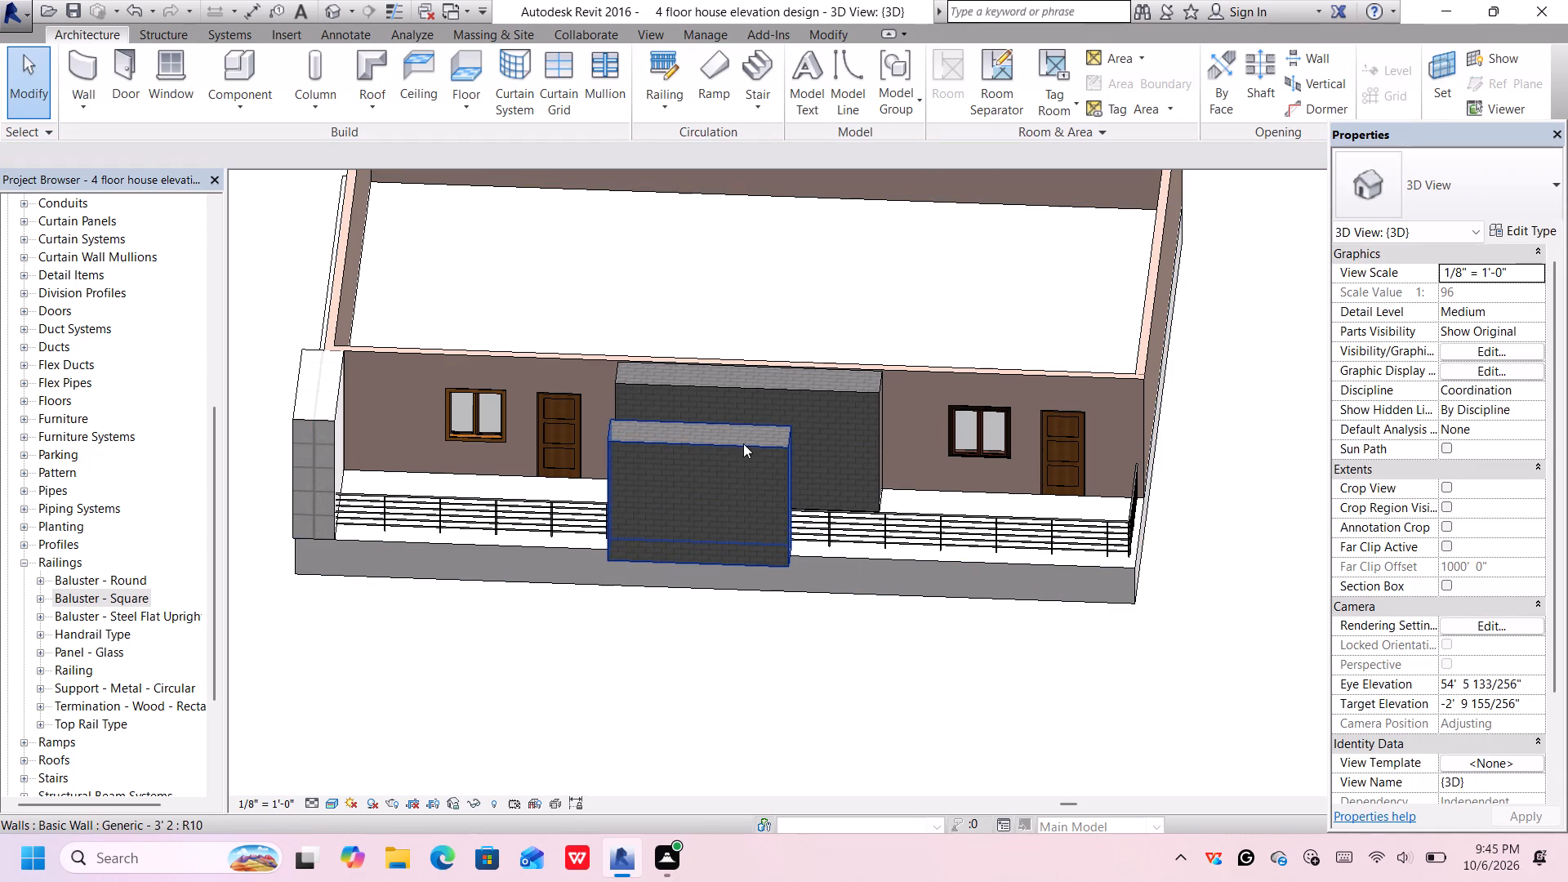
pyautogui.click(743, 443)
pyautogui.click(1435, 184)
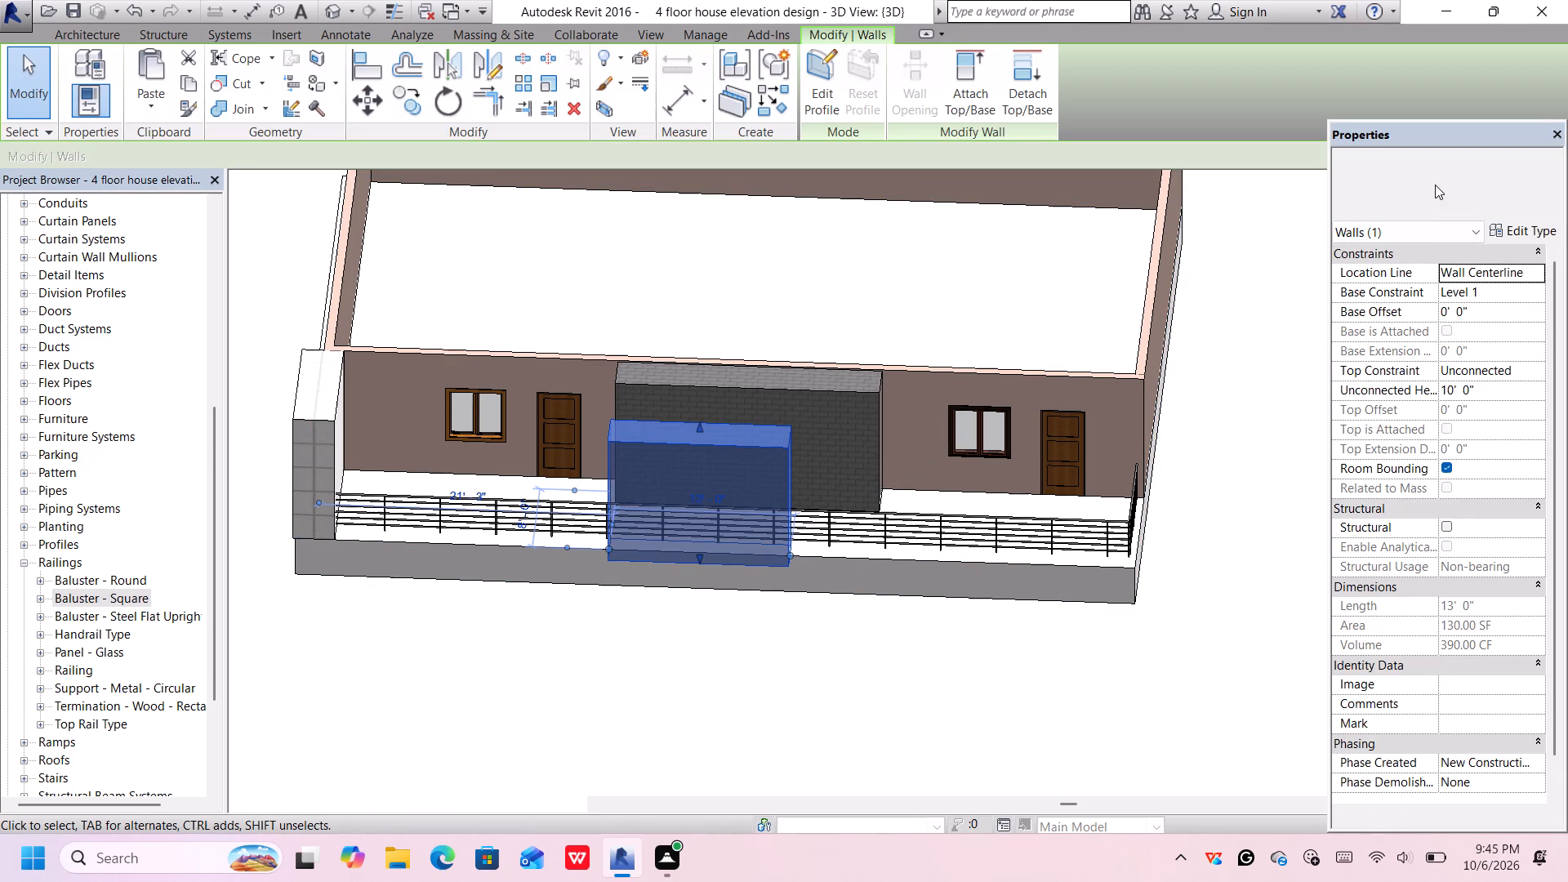
pyautogui.click(1451, 195)
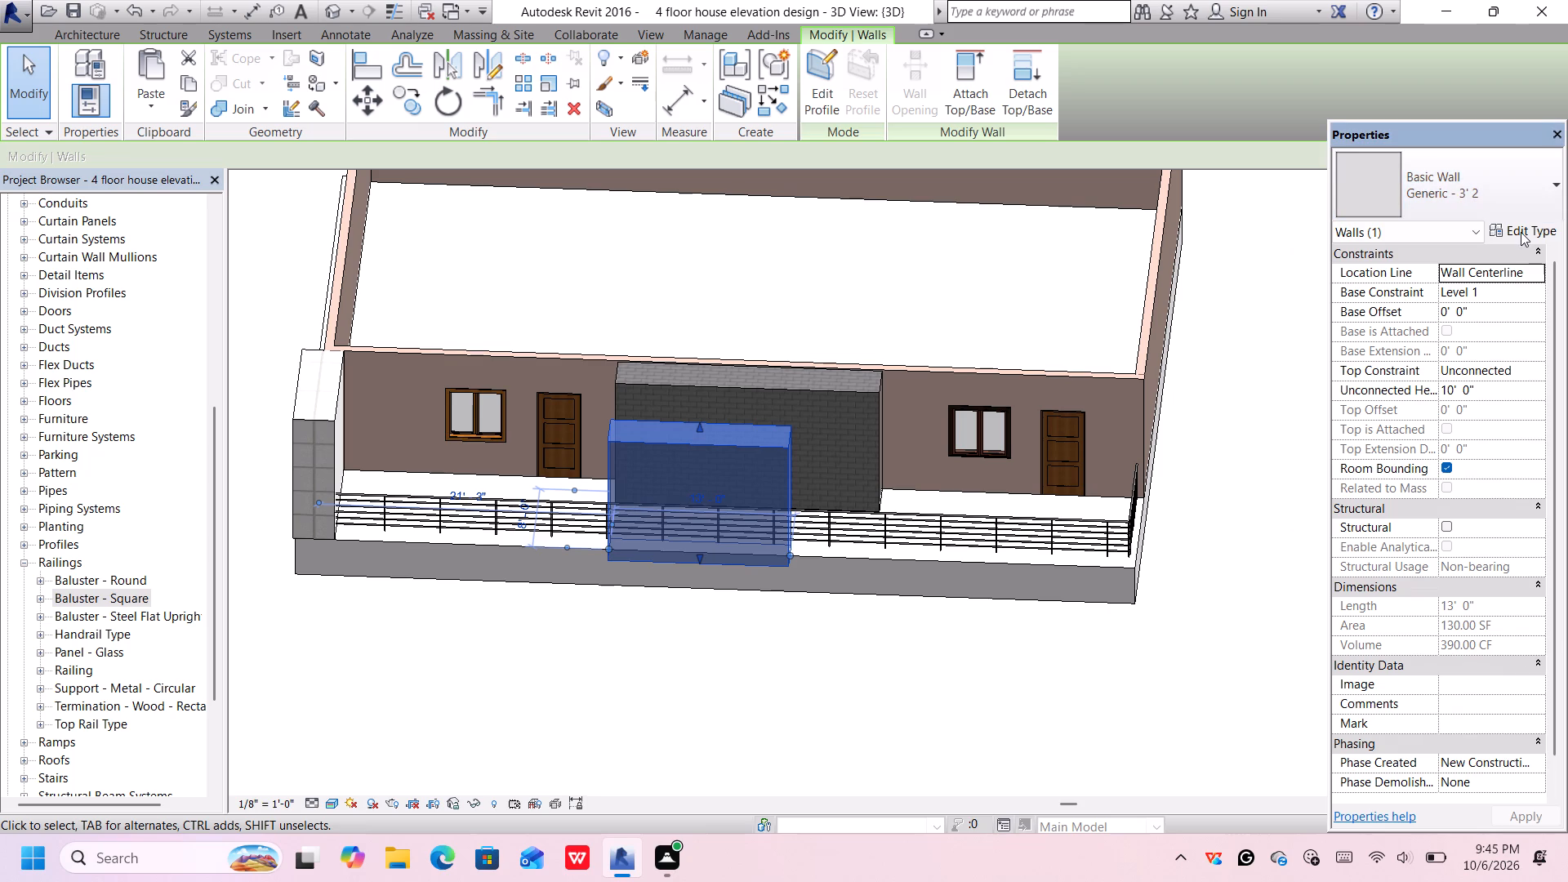
pyautogui.click(1521, 232)
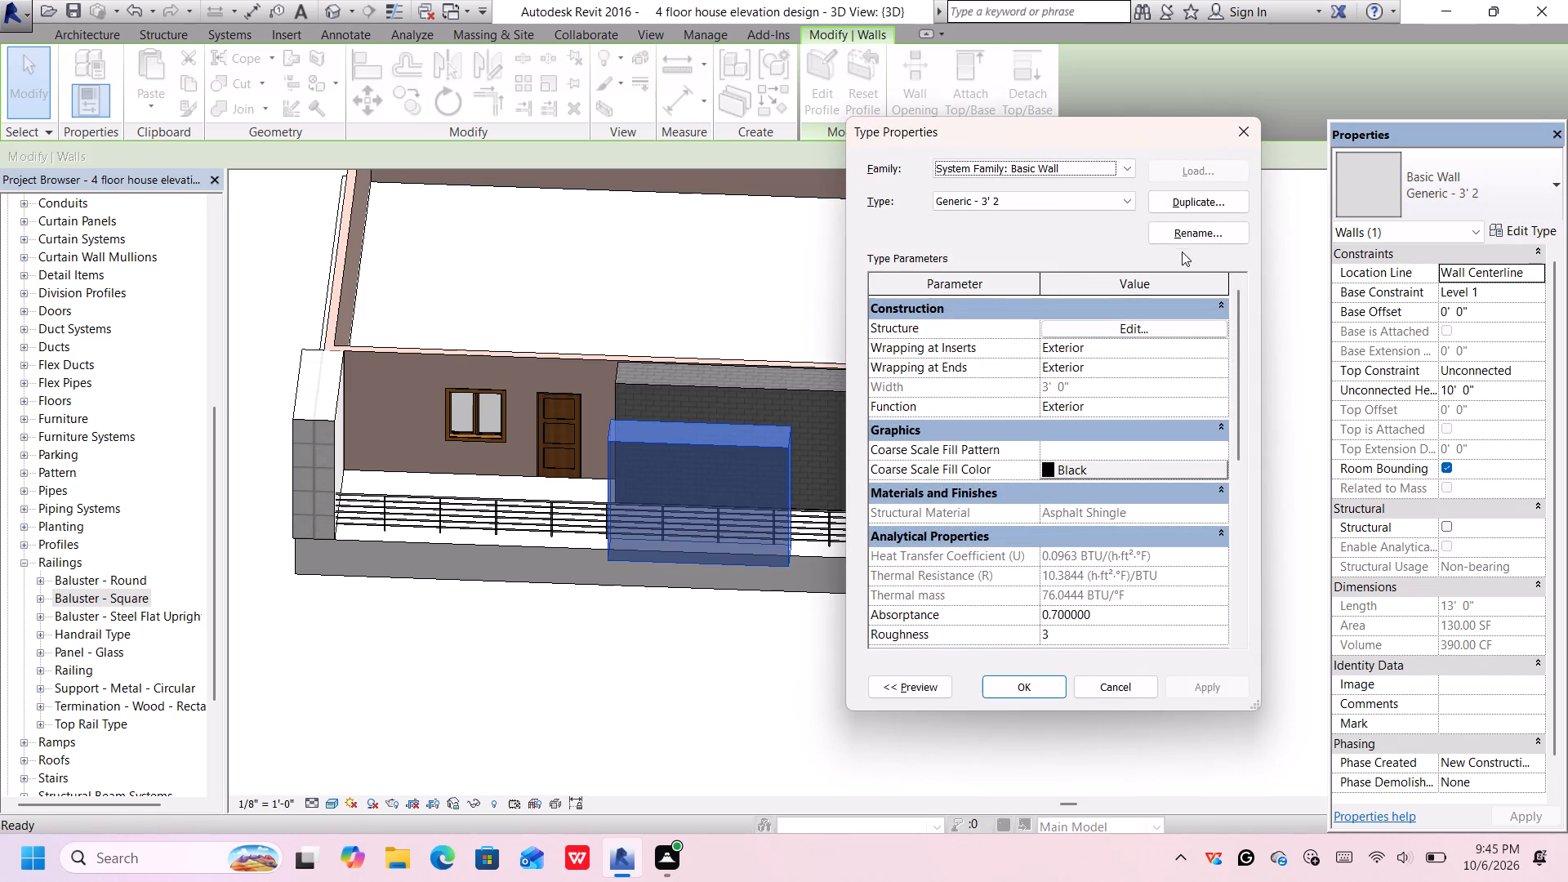
pyautogui.click(1191, 206)
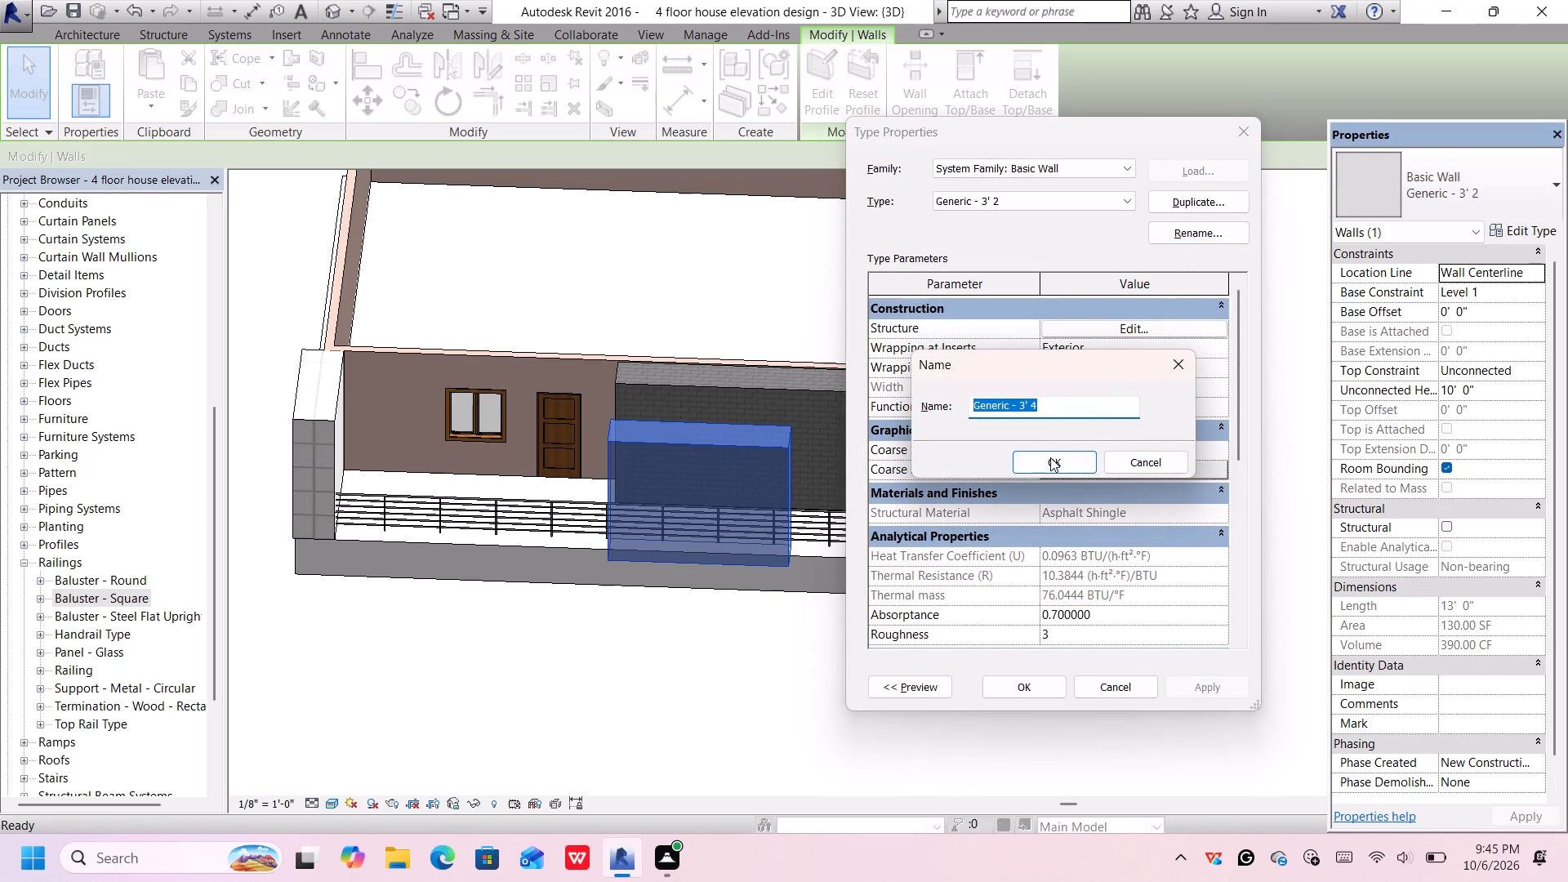
pyautogui.click(1050, 464)
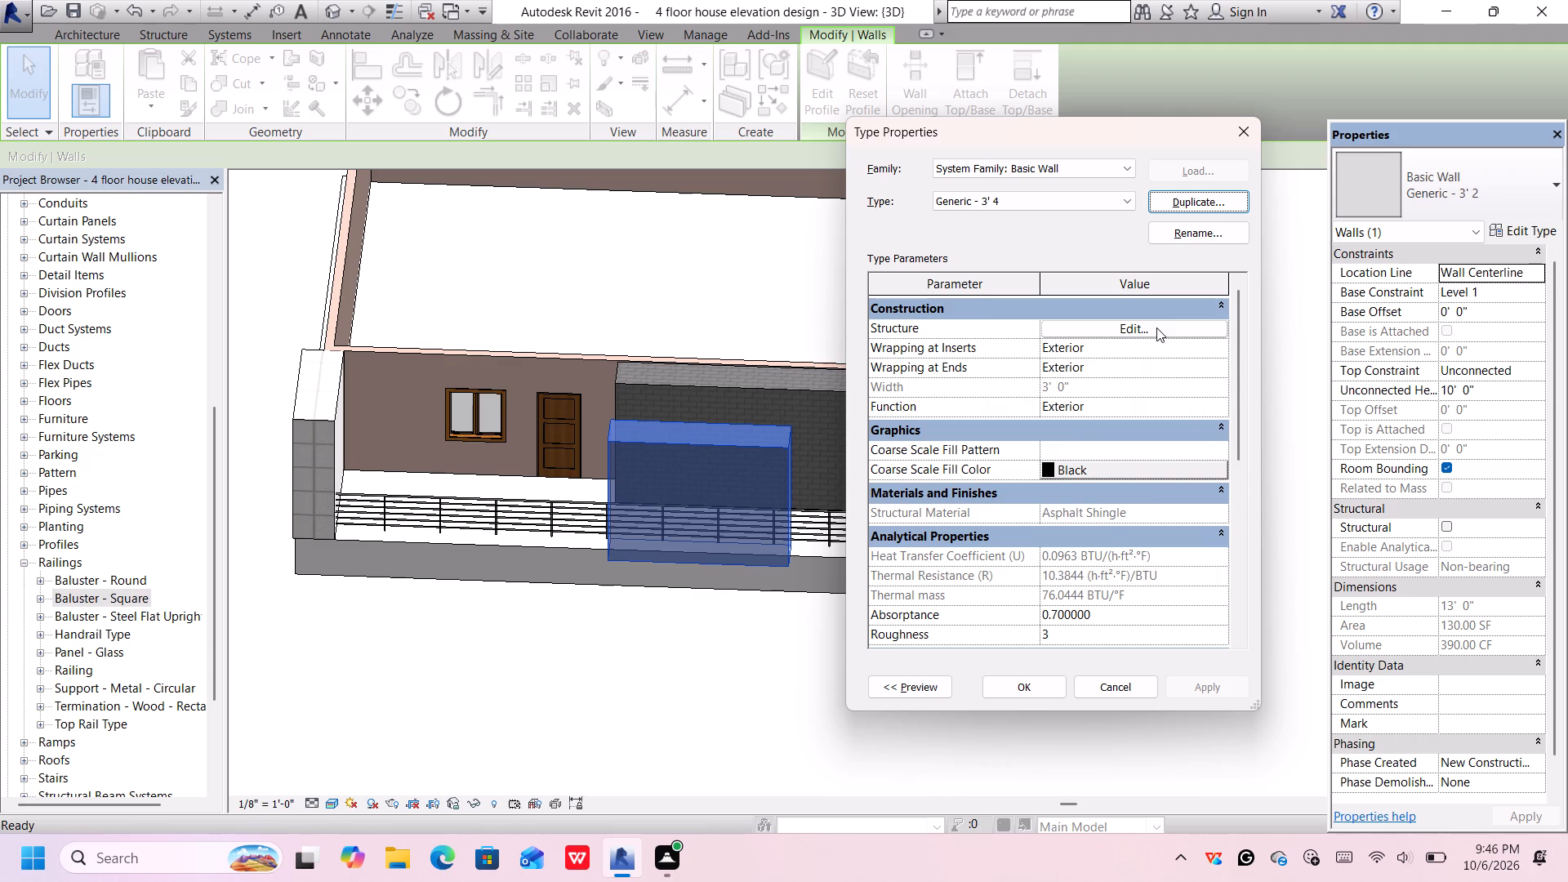
# Set the Generic - 3' 4 structure layer's material to Parking Stripe from the Paint materials and apply the type to the wall.
pyautogui.click(1156, 327)
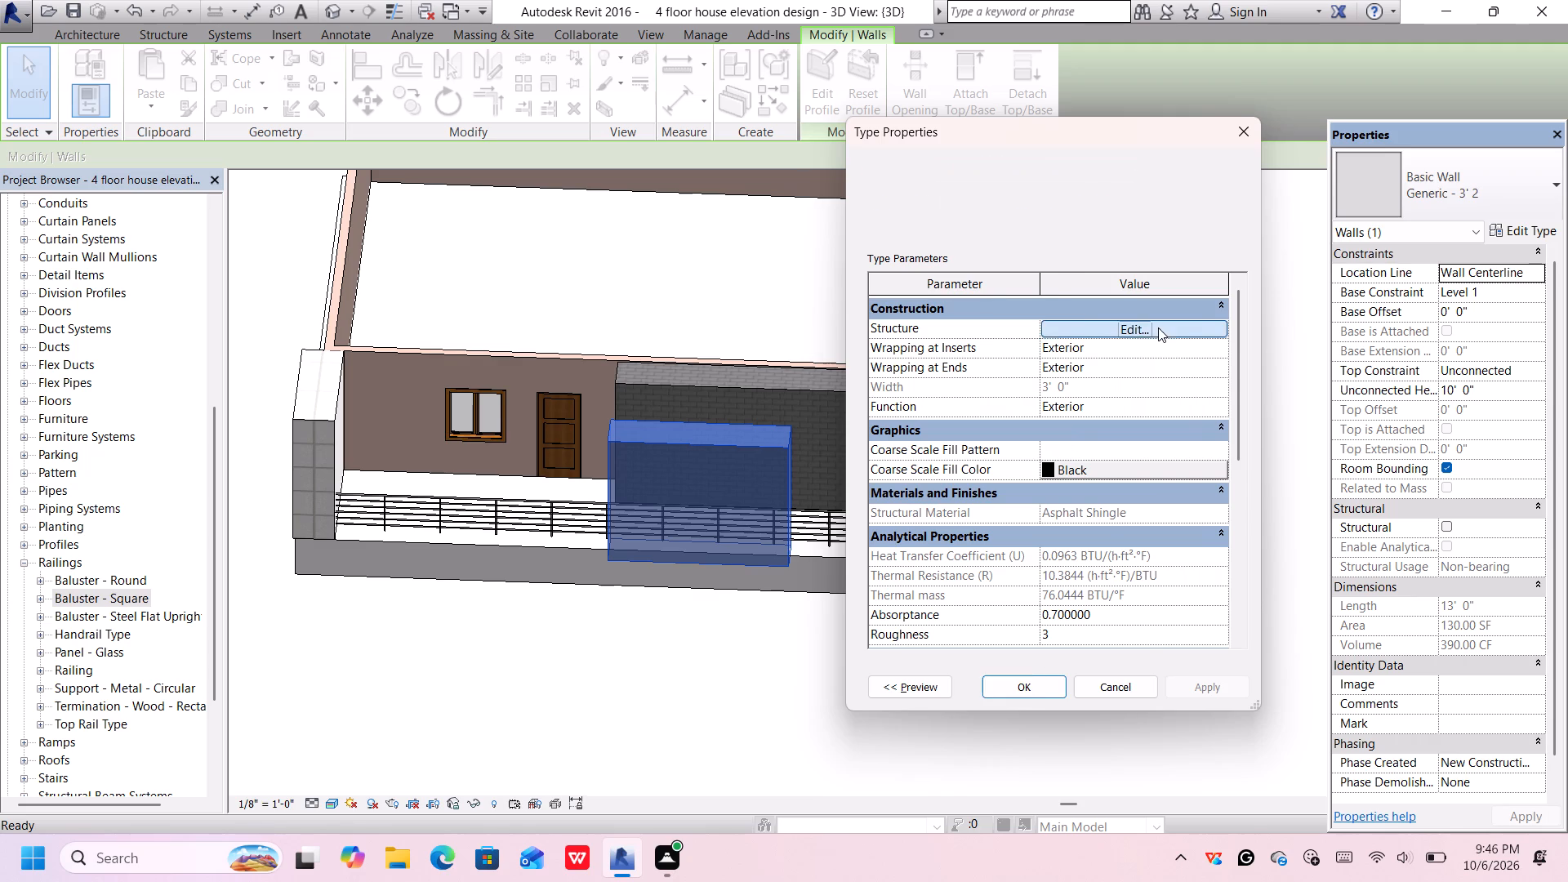
pyautogui.click(1033, 341)
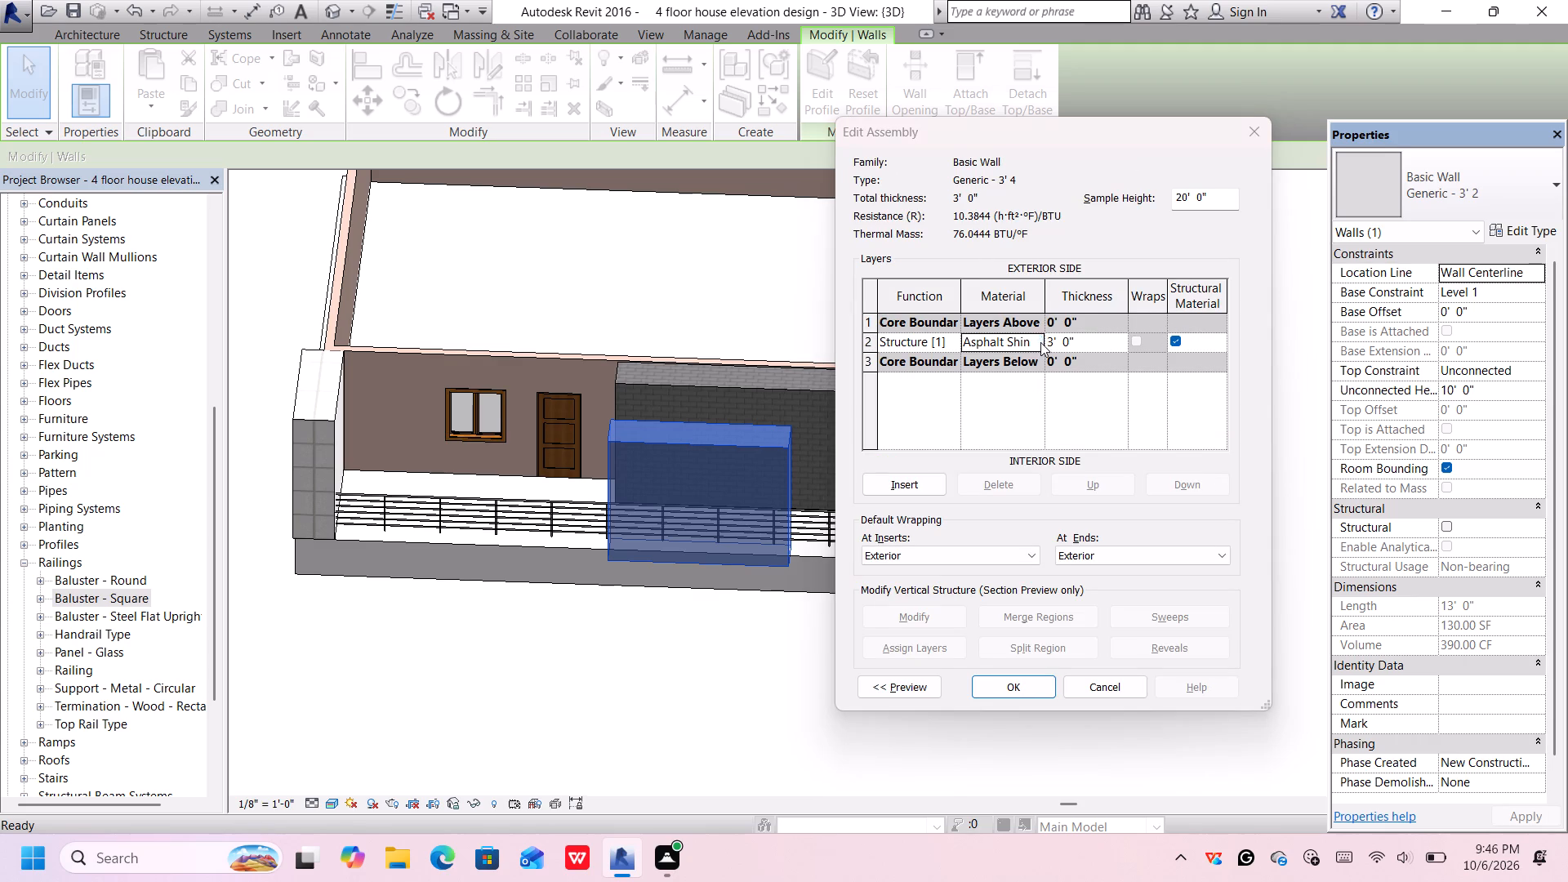
pyautogui.click(1040, 342)
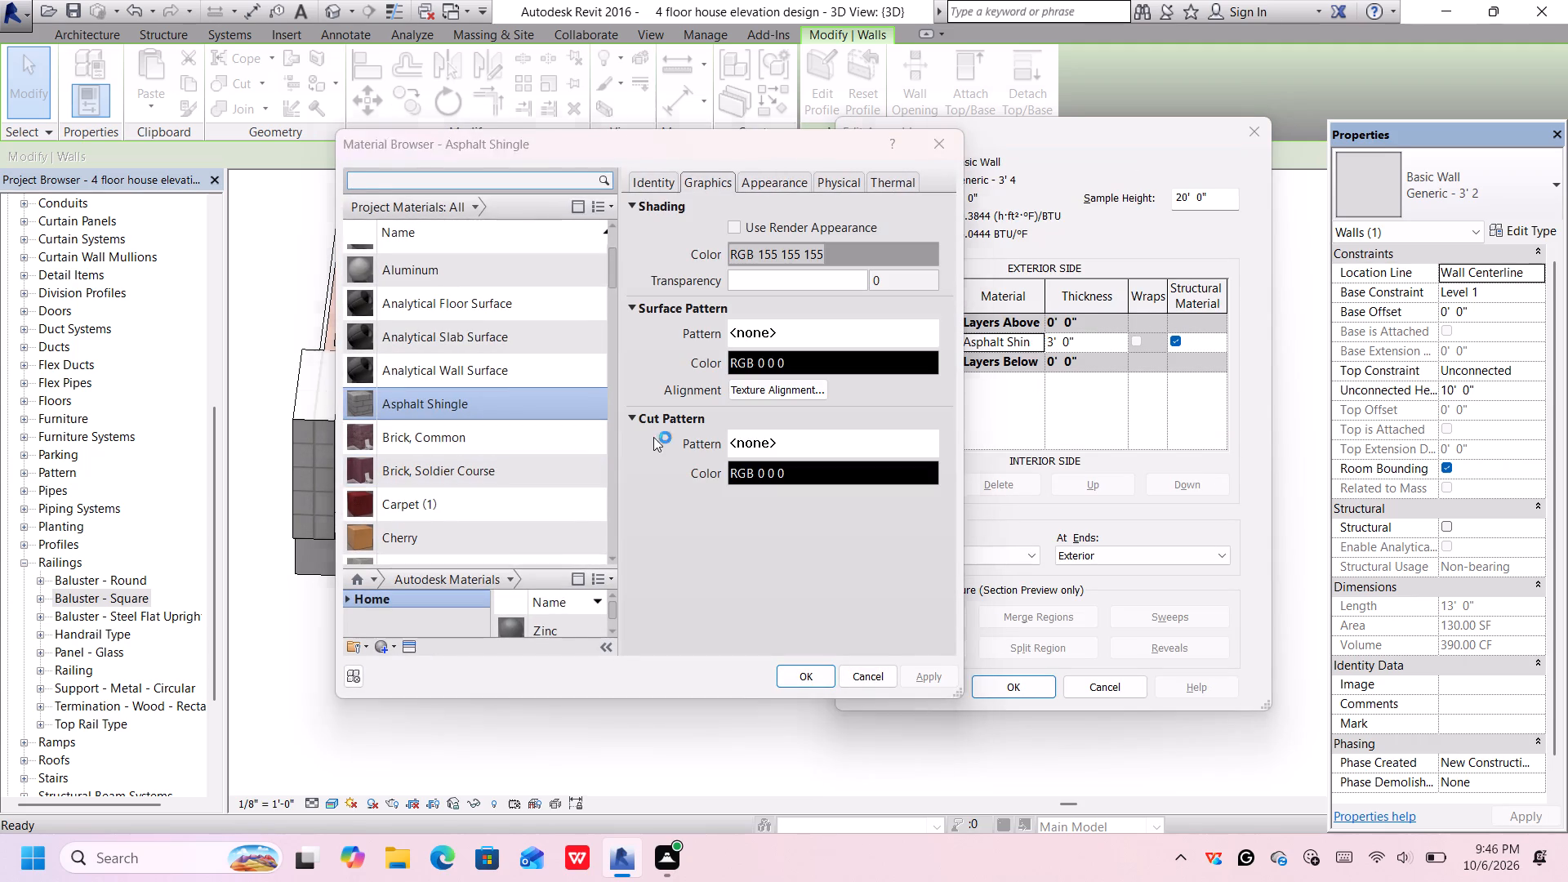
pyautogui.scroll(2, 532, 506)
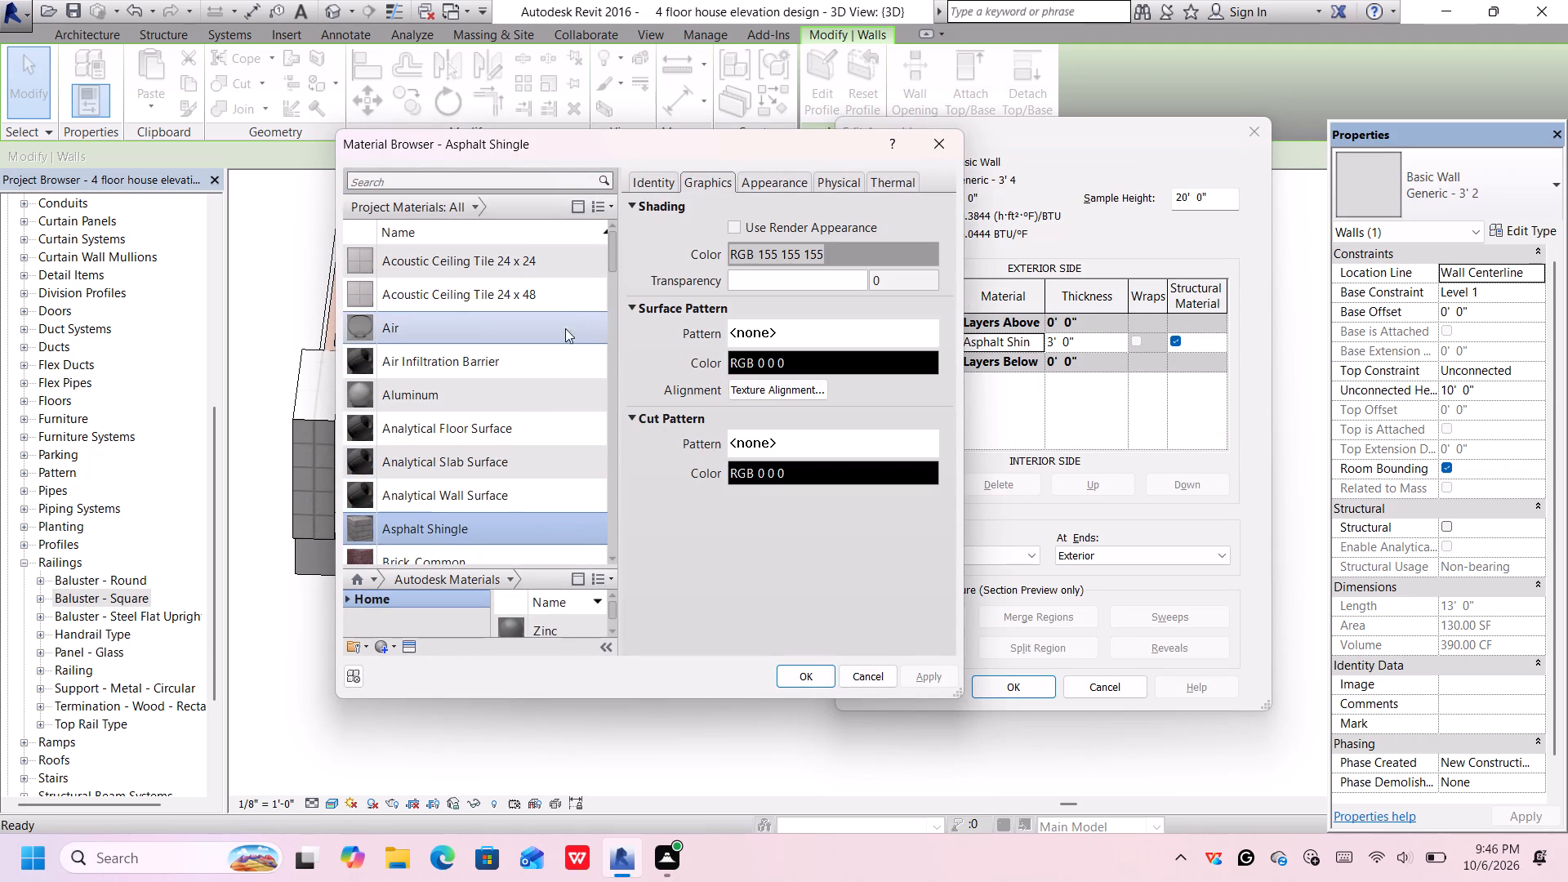
pyautogui.scroll(-4, 537, 400)
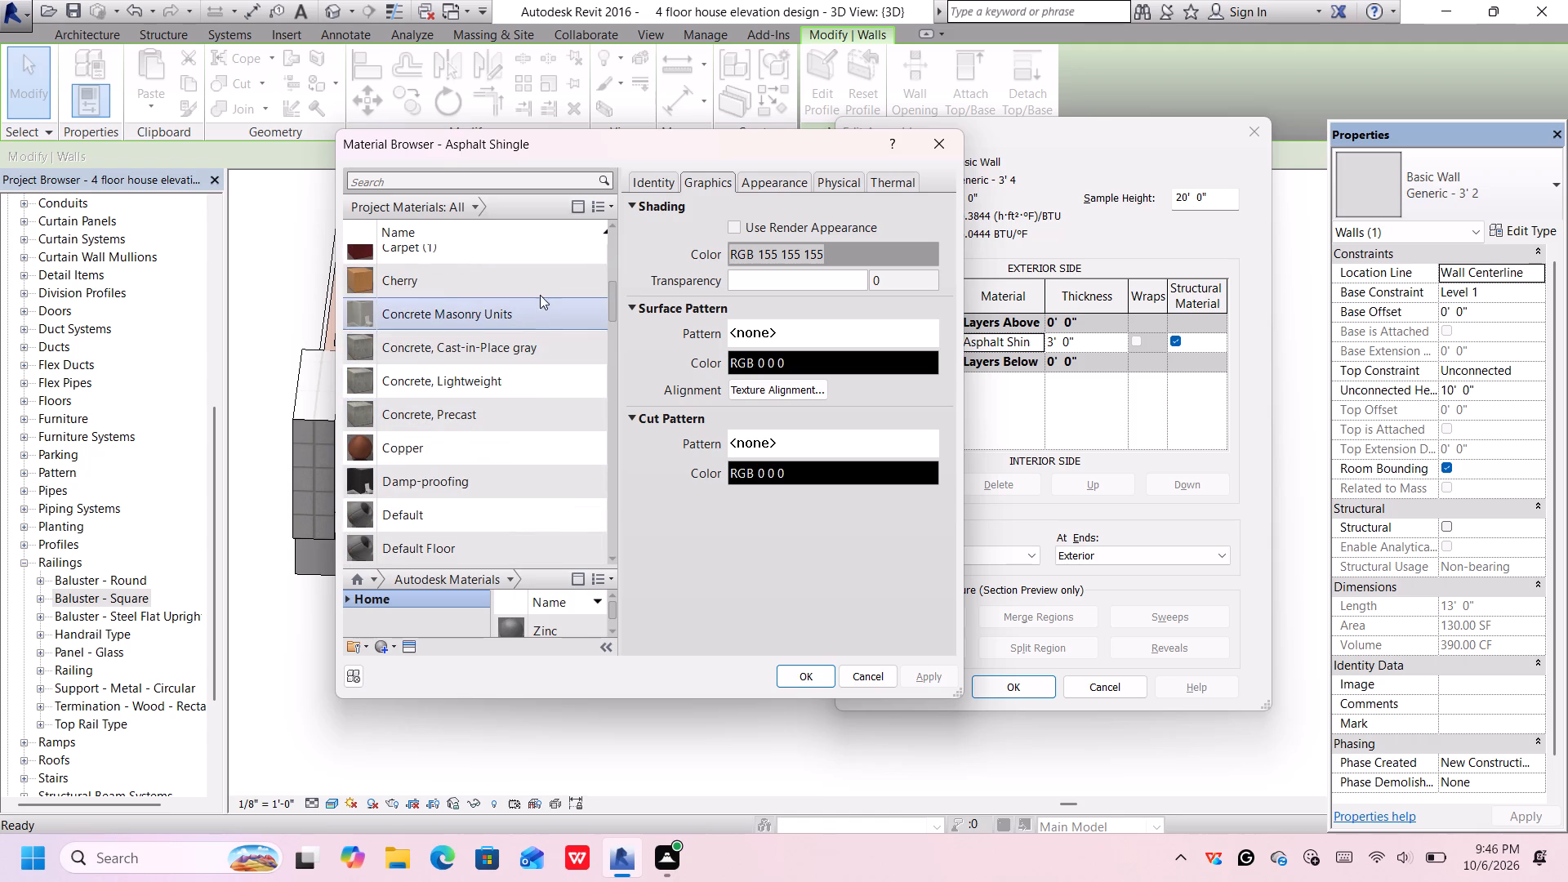
pyautogui.click(532, 312)
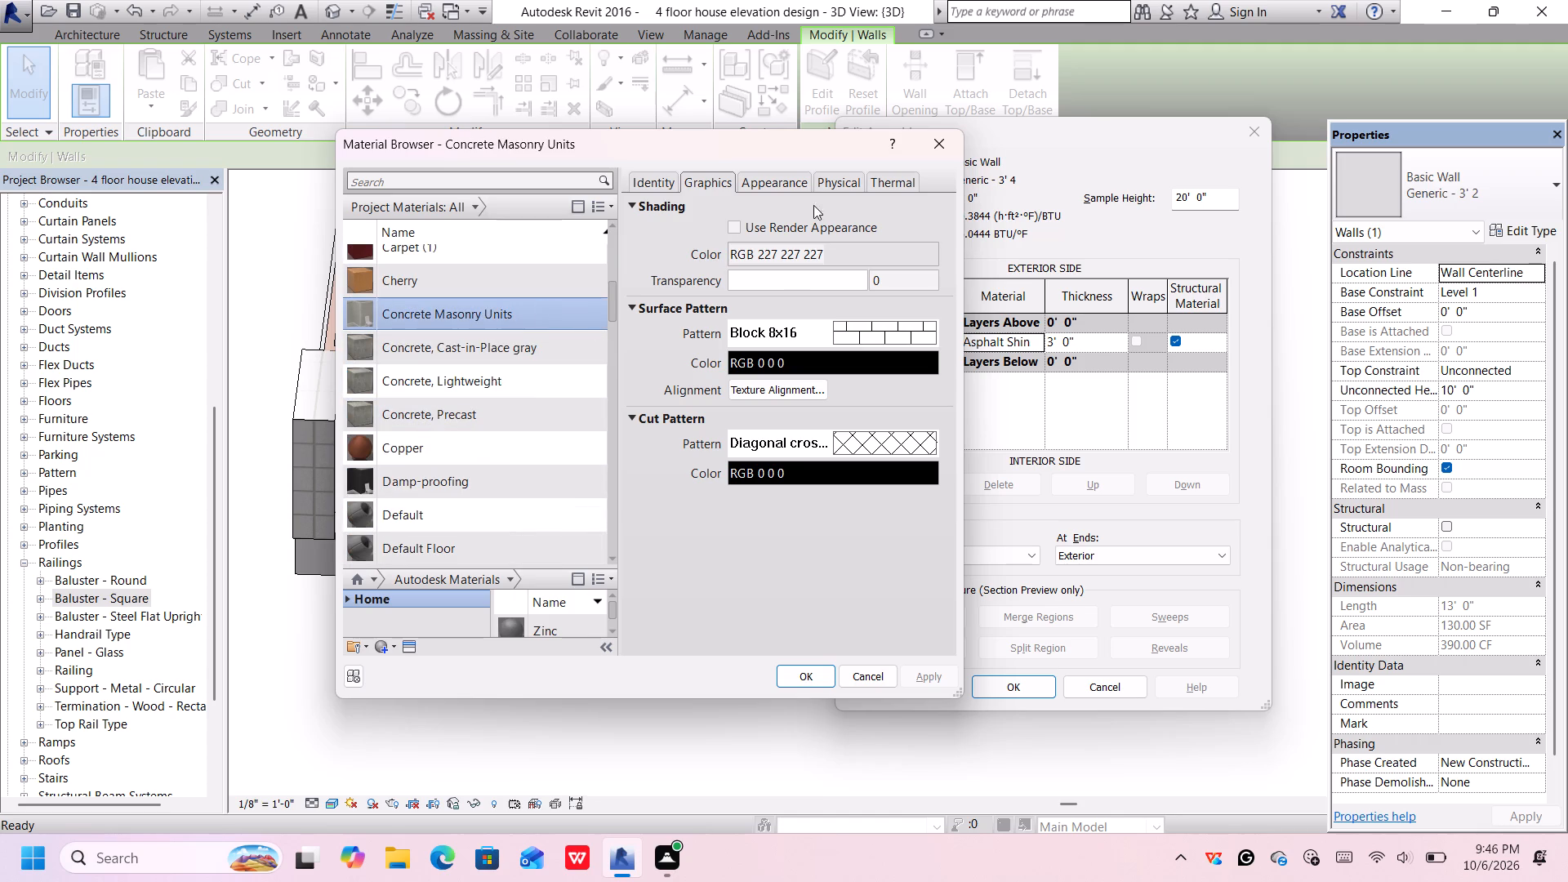
pyautogui.scroll(-6, 488, 439)
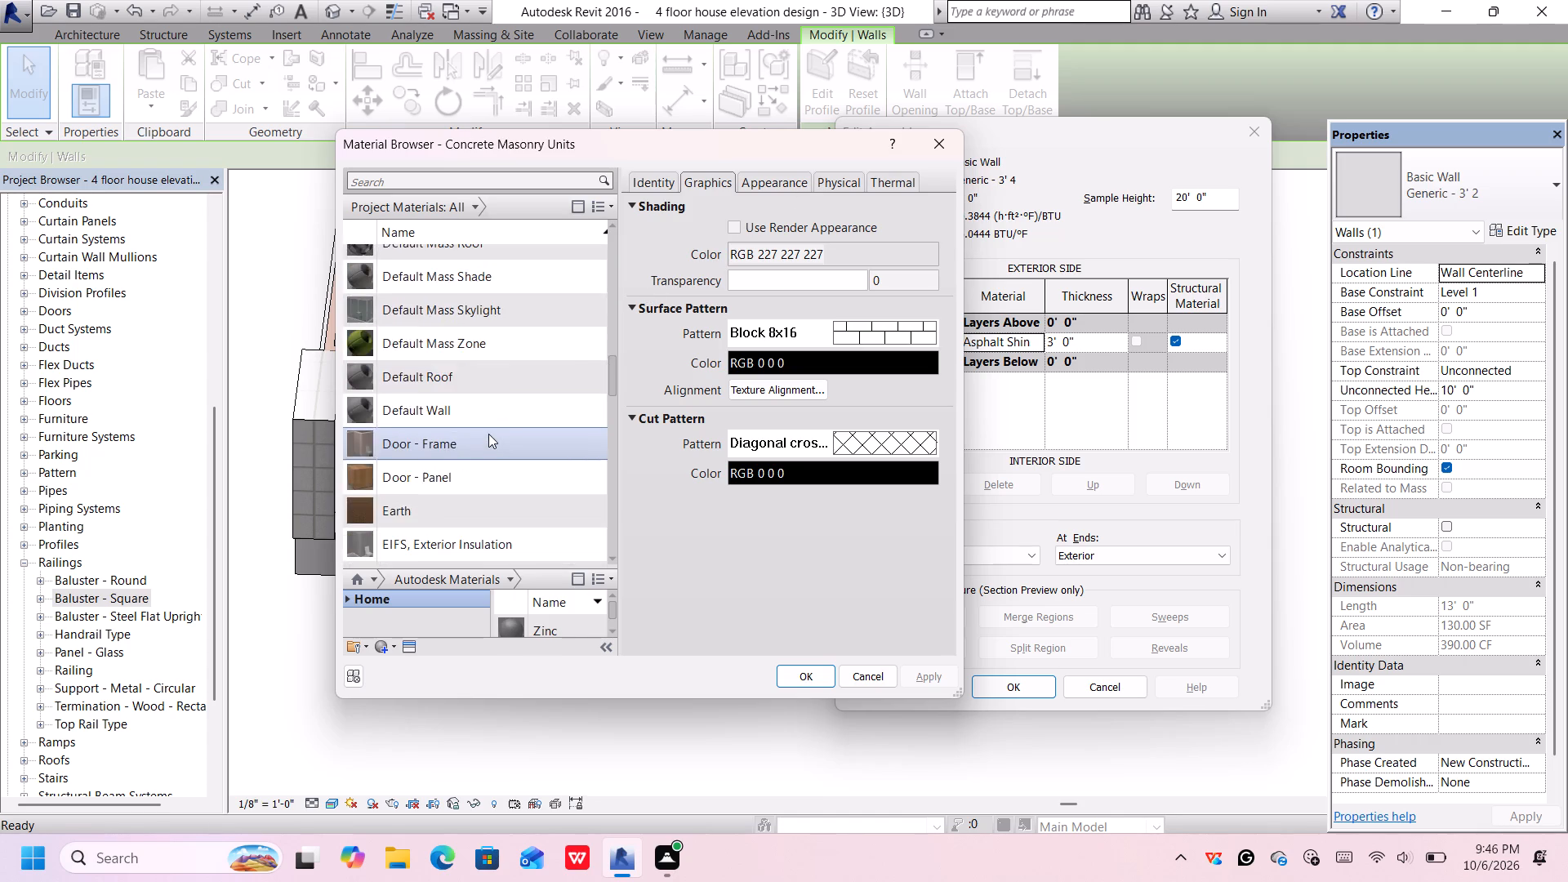
pyautogui.scroll(-6, 490, 430)
pyautogui.scroll(2, 490, 430)
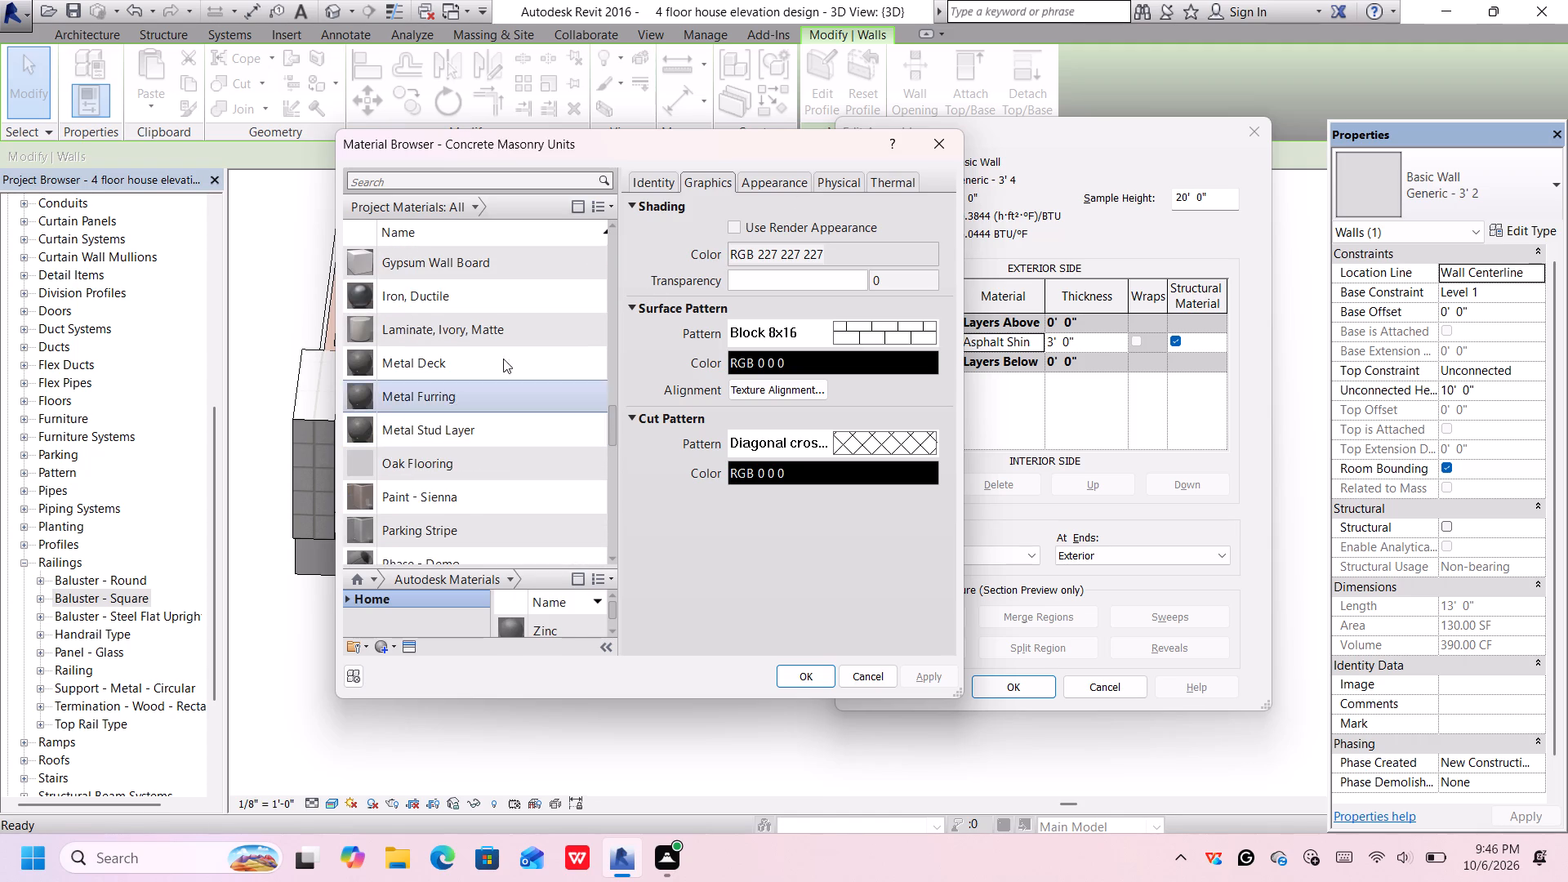
pyautogui.click(497, 261)
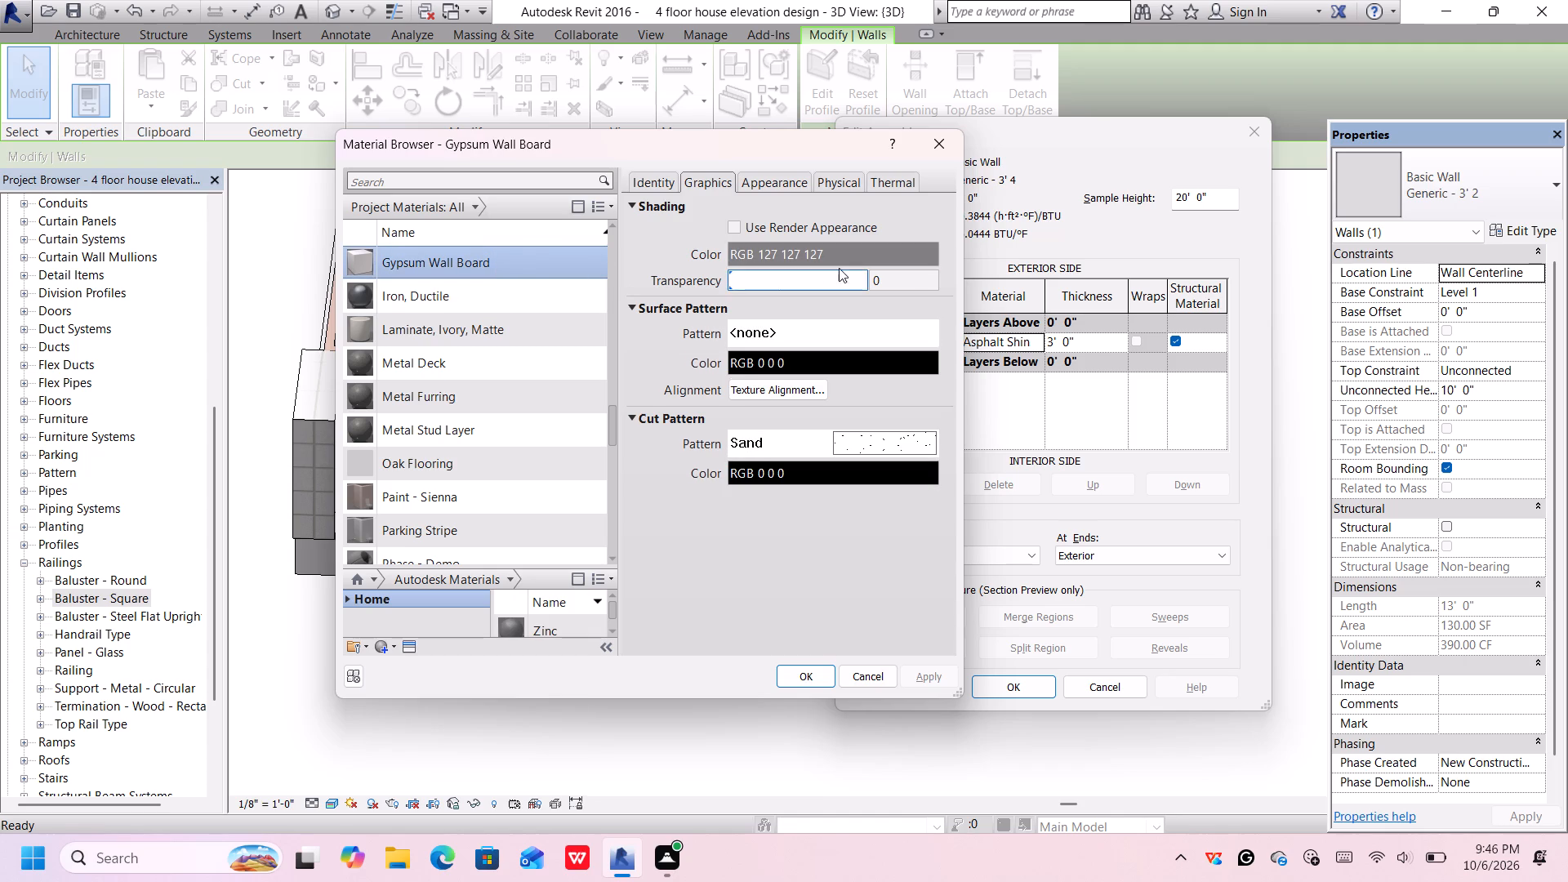
pyautogui.click(756, 182)
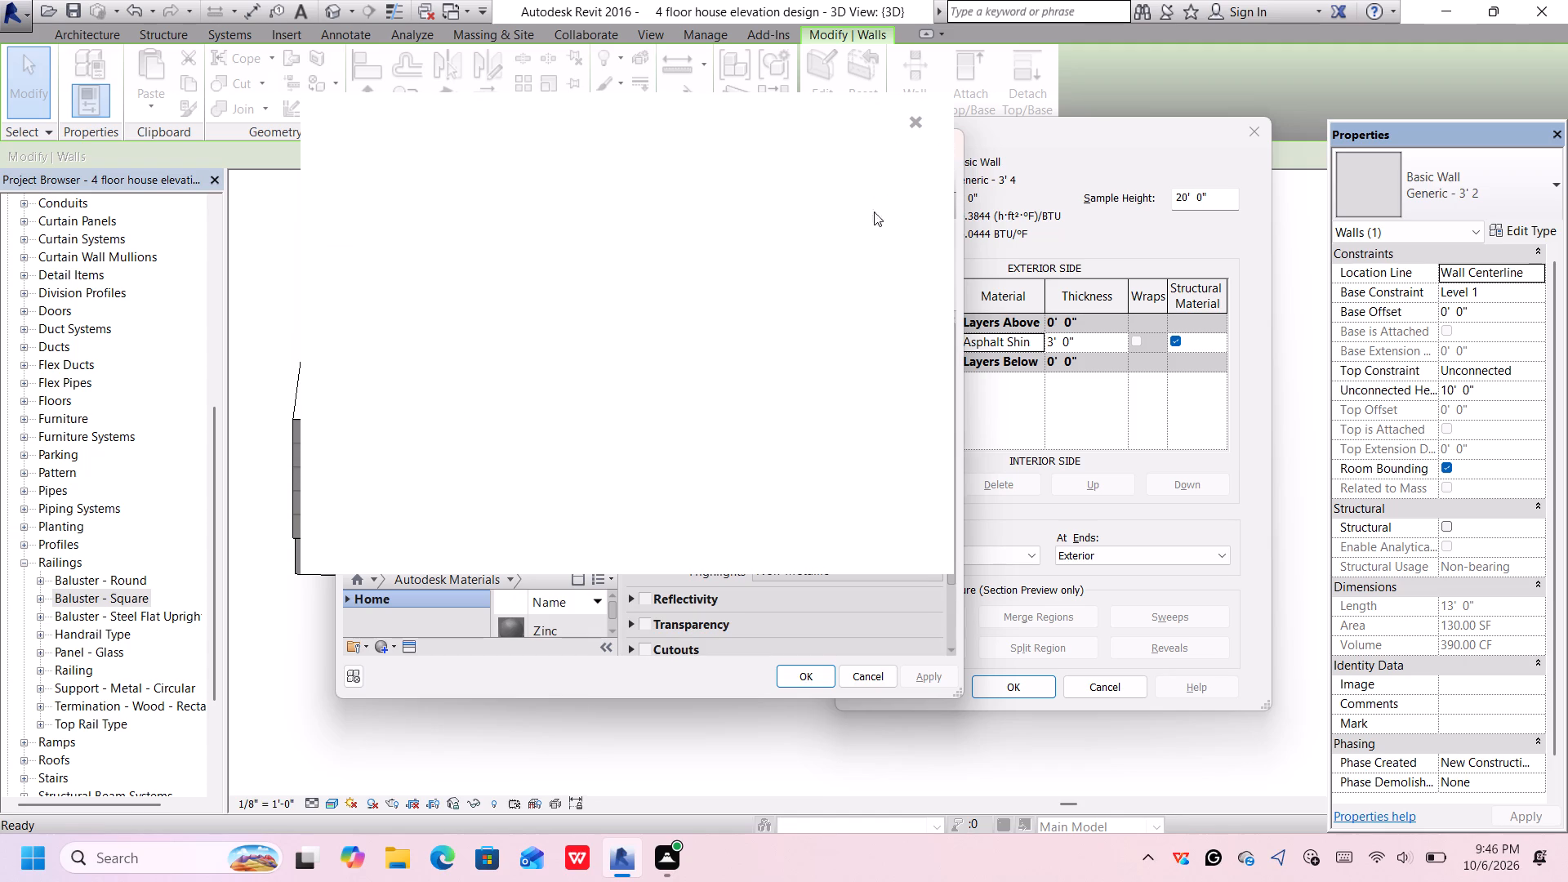
pyautogui.click(913, 121)
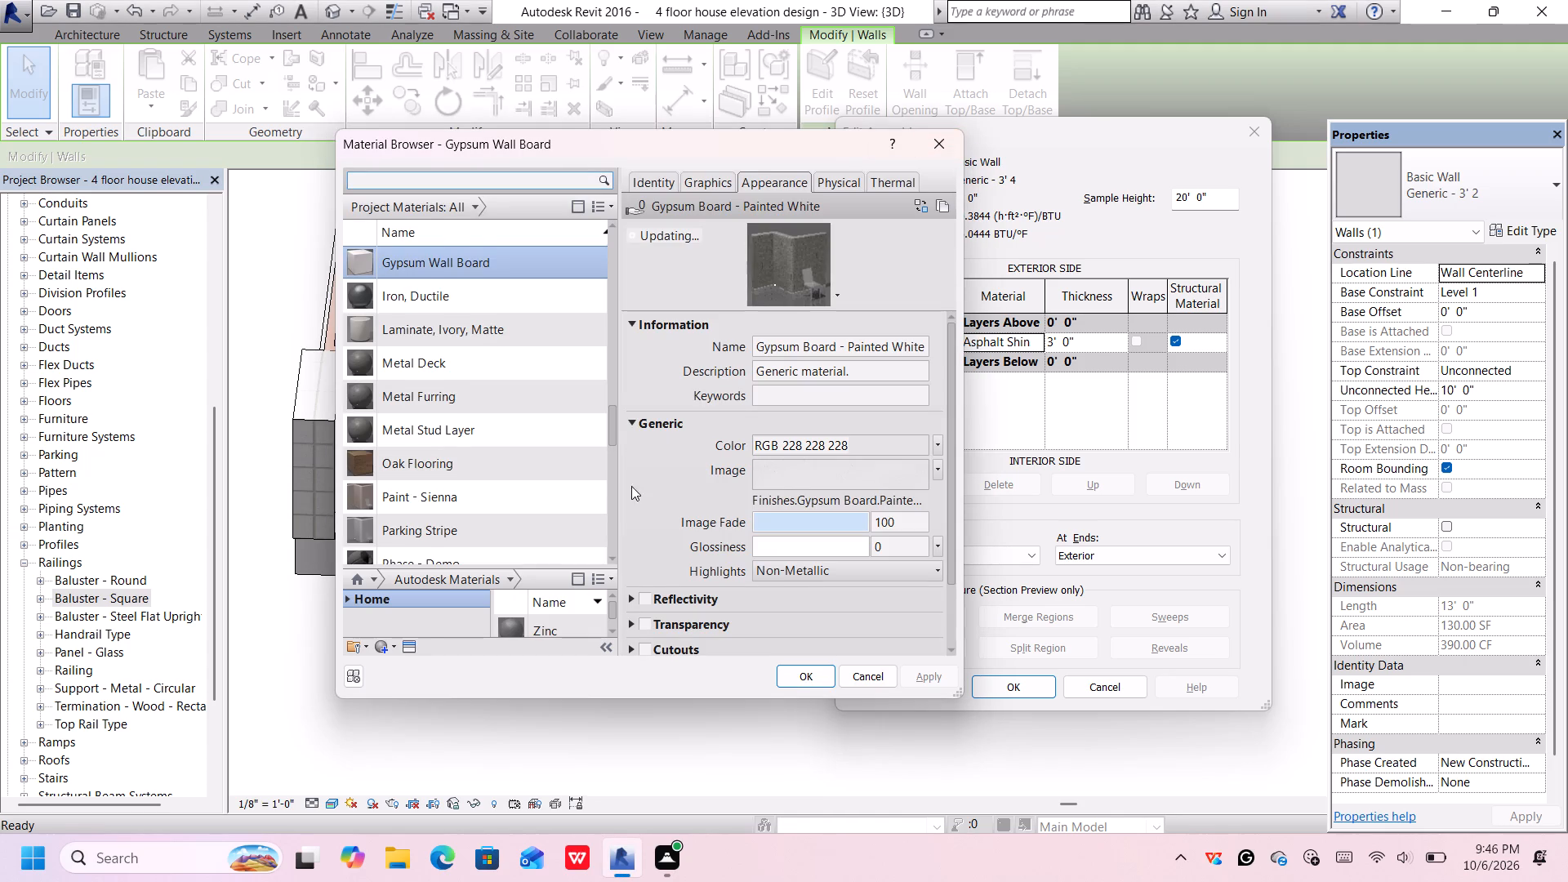
pyautogui.click(476, 204)
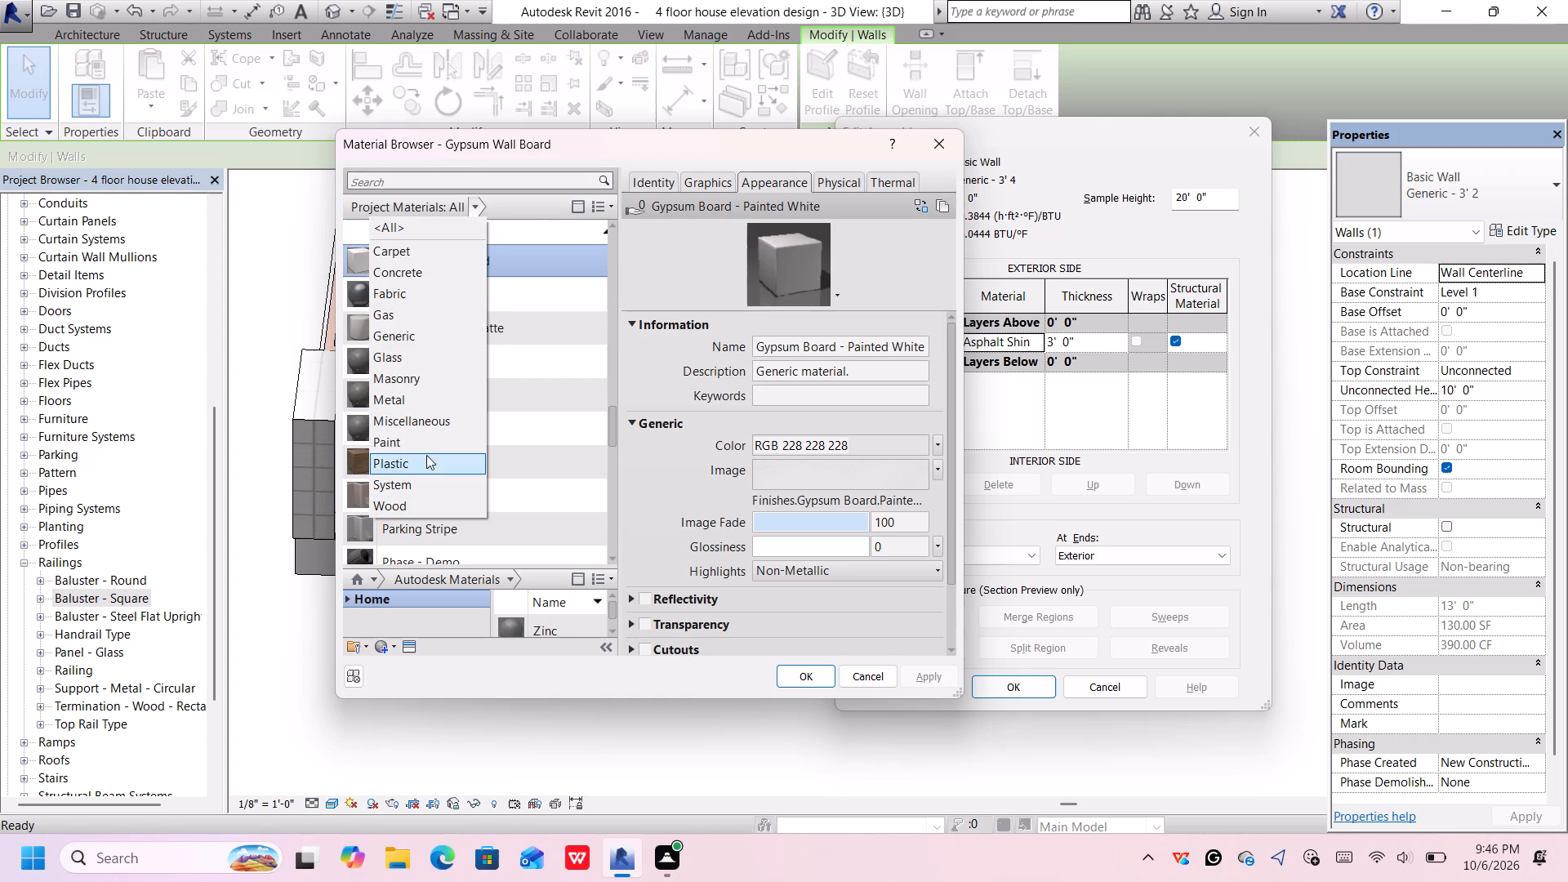
pyautogui.click(430, 439)
pyautogui.click(487, 251)
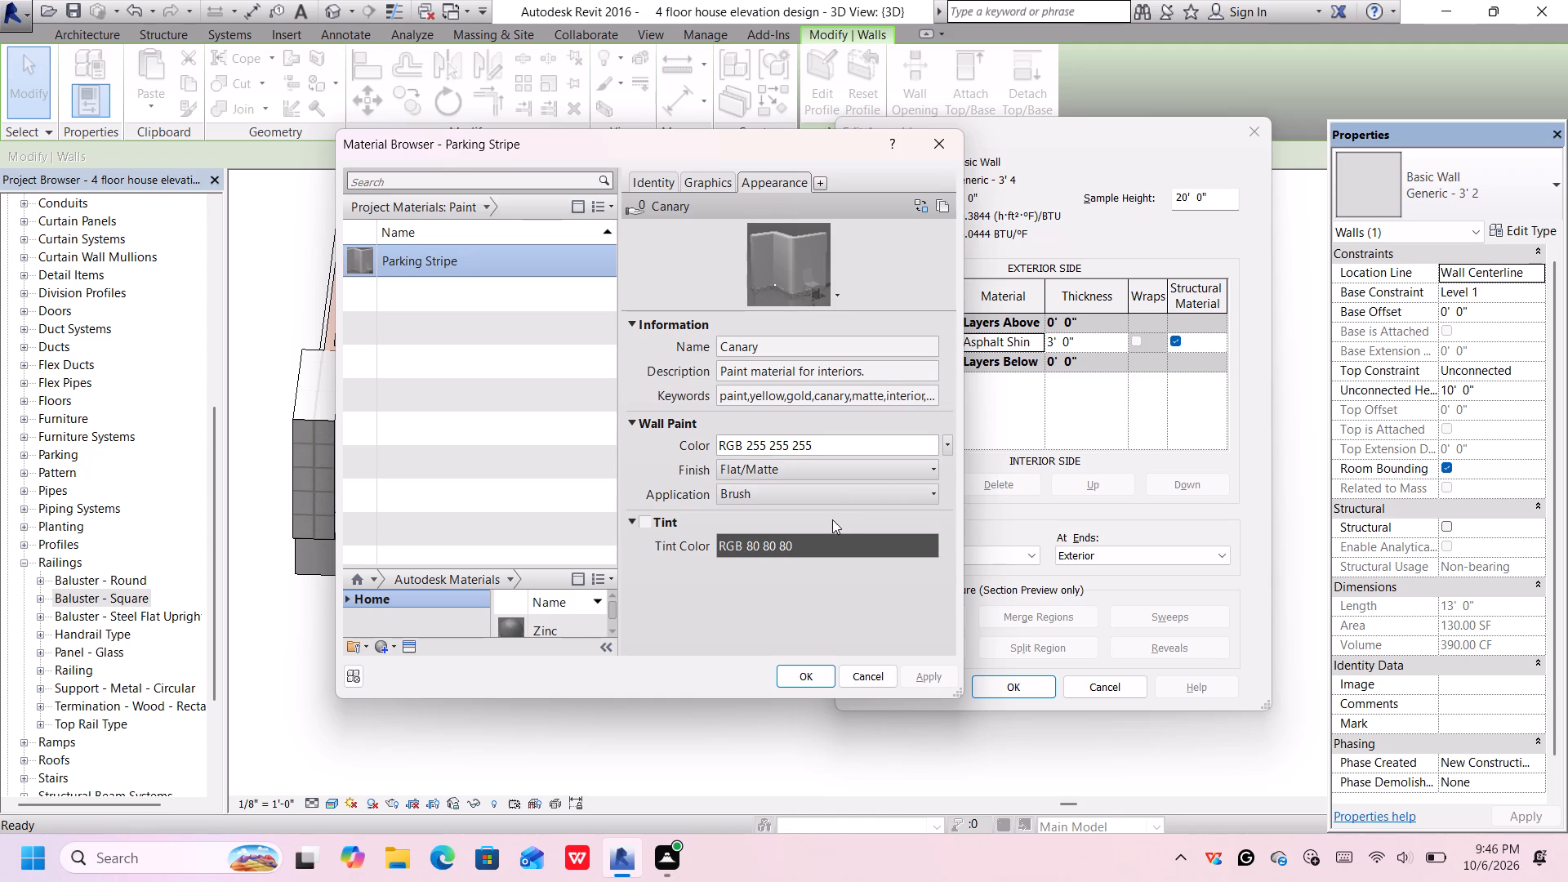
pyautogui.click(803, 679)
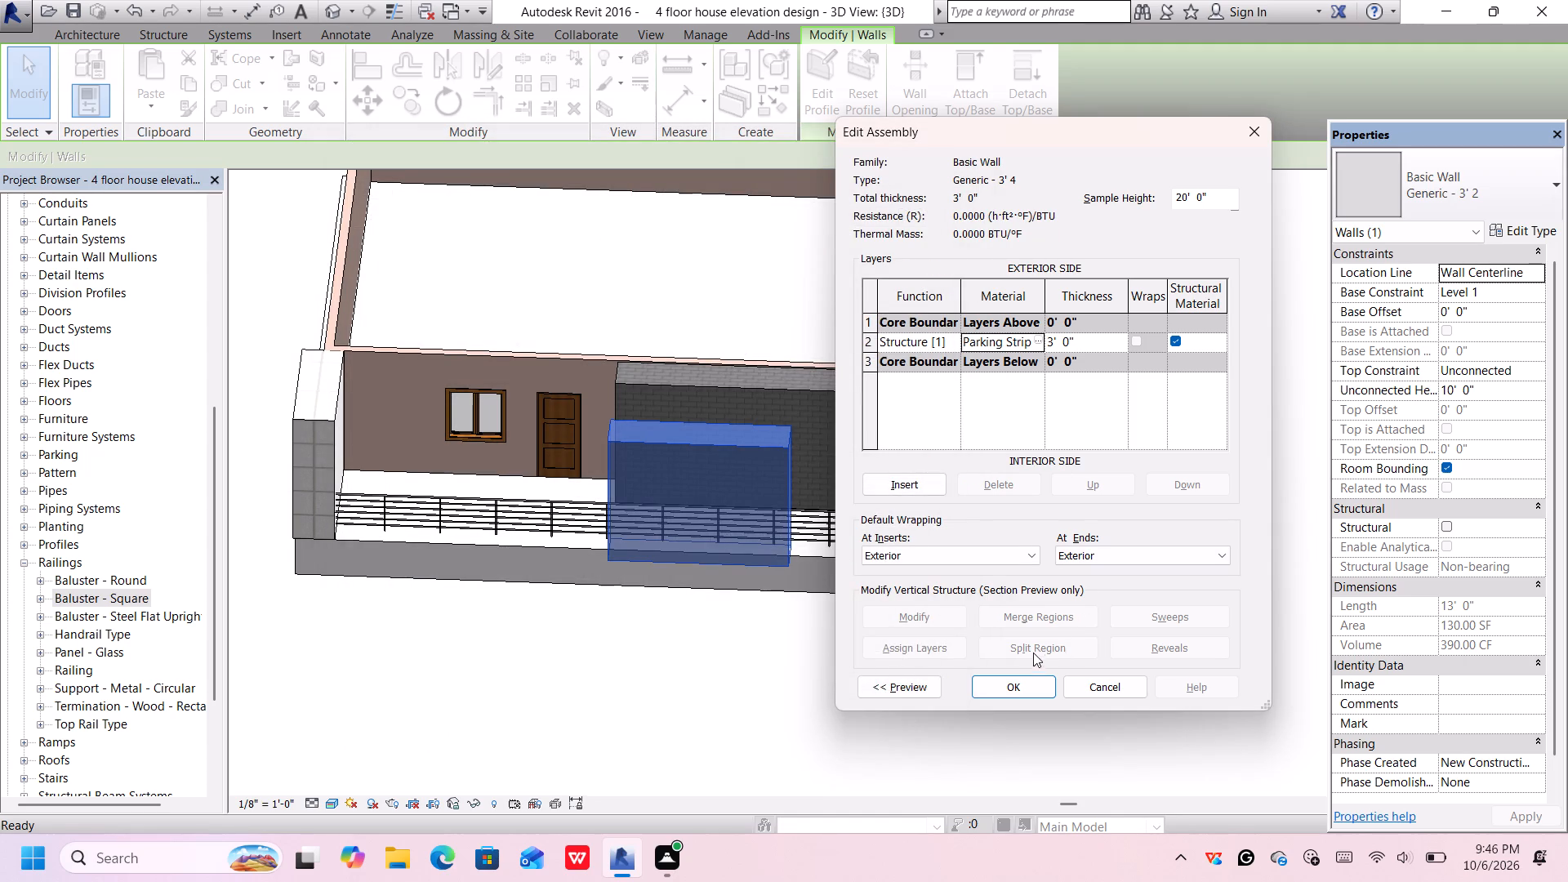
pyautogui.click(1014, 689)
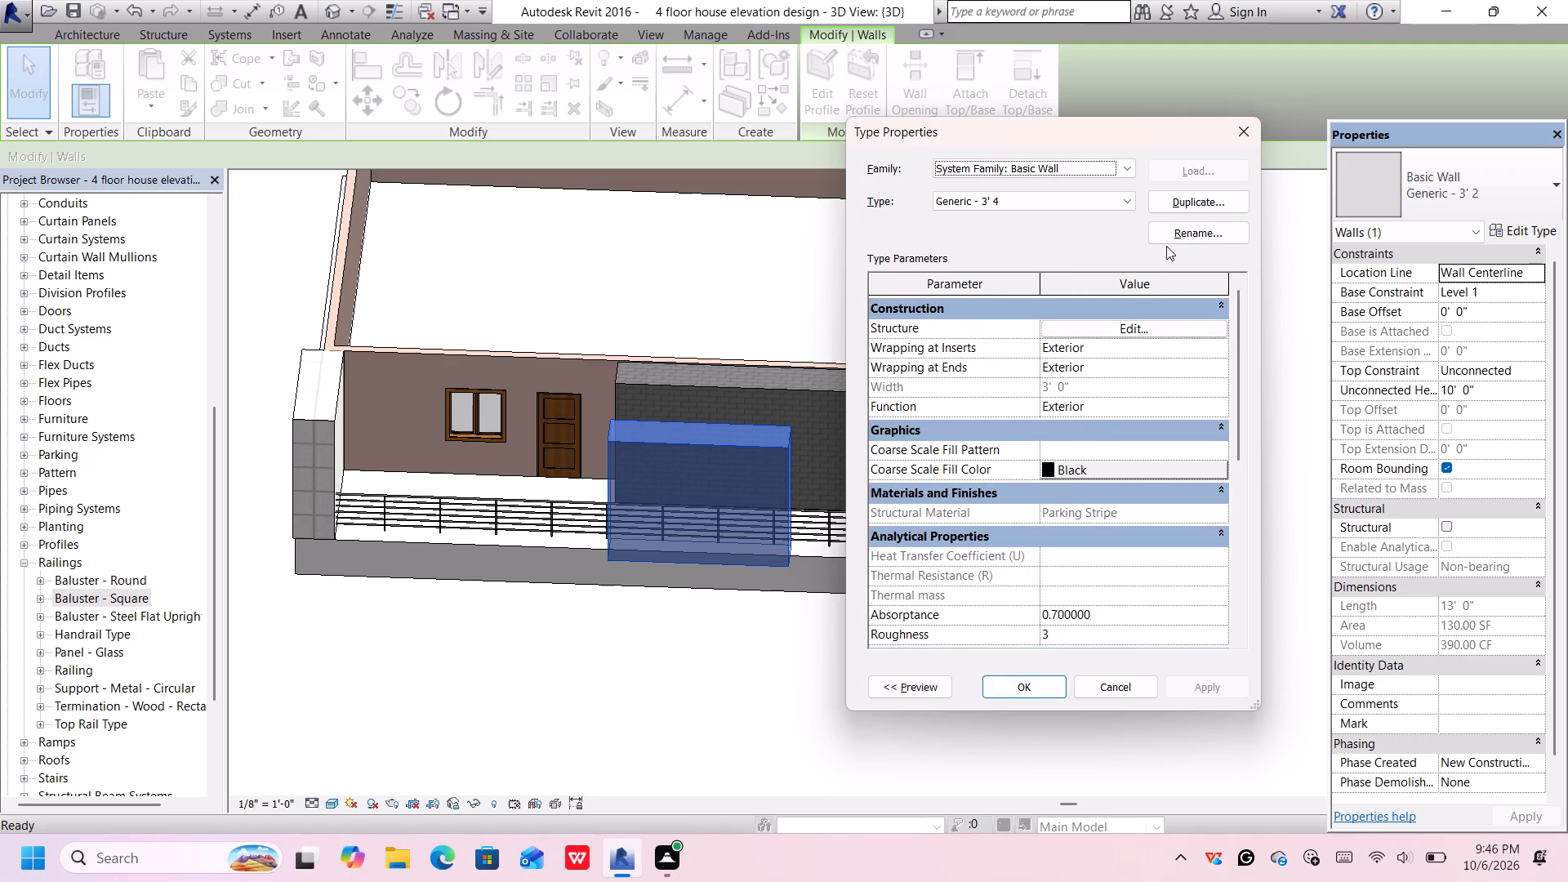
pyautogui.click(1025, 694)
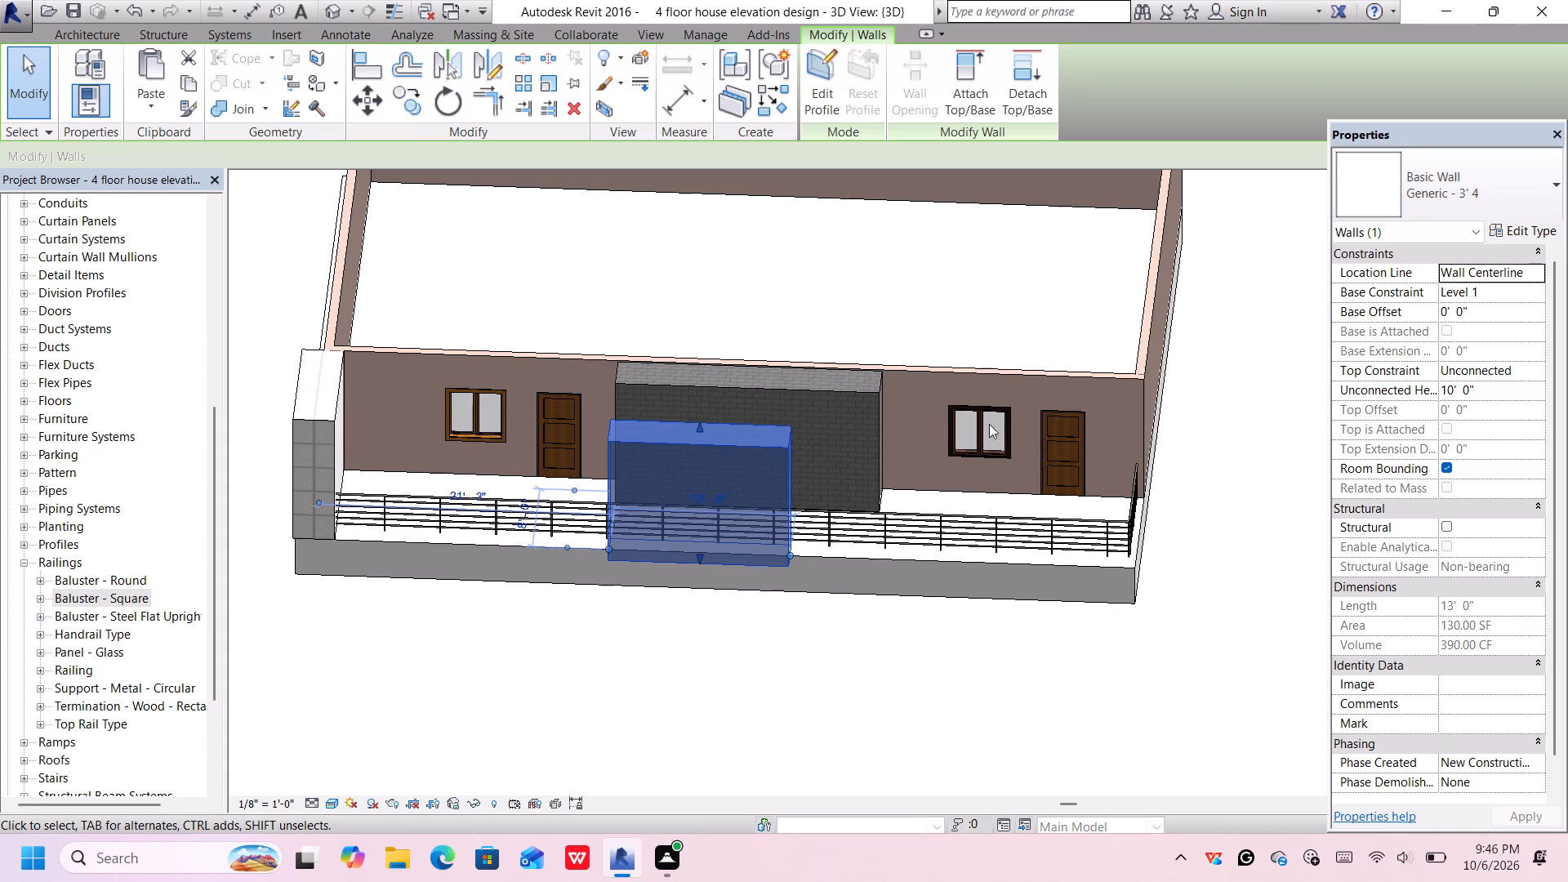
pyautogui.click(956, 712)
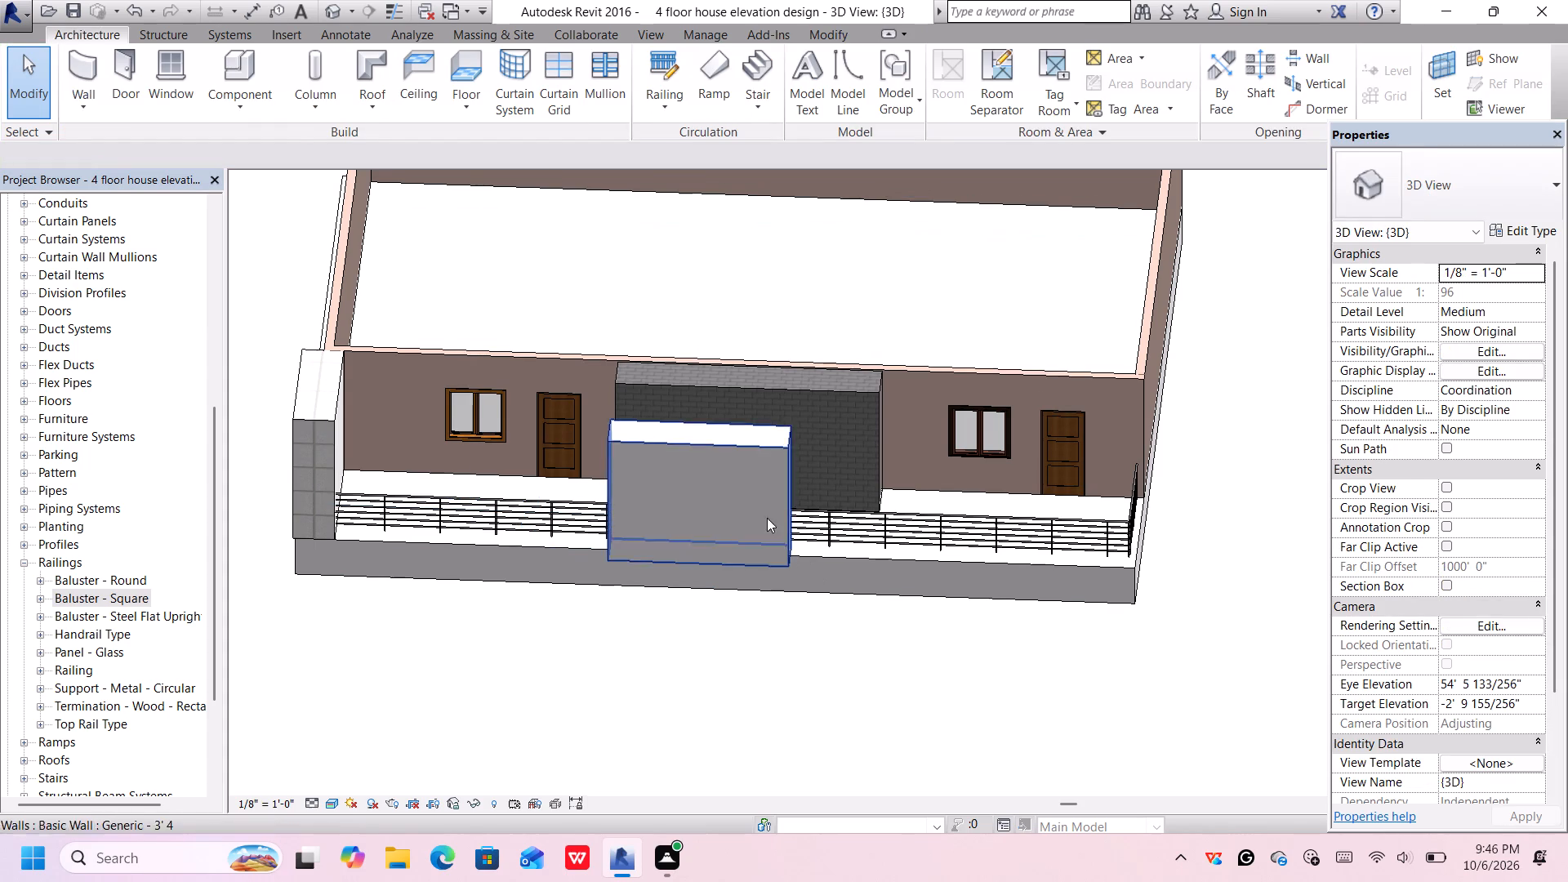
# Lower the top of the front-edge Generic - 3' 4 wall to a height of about 3' 10".
pyautogui.click(710, 449)
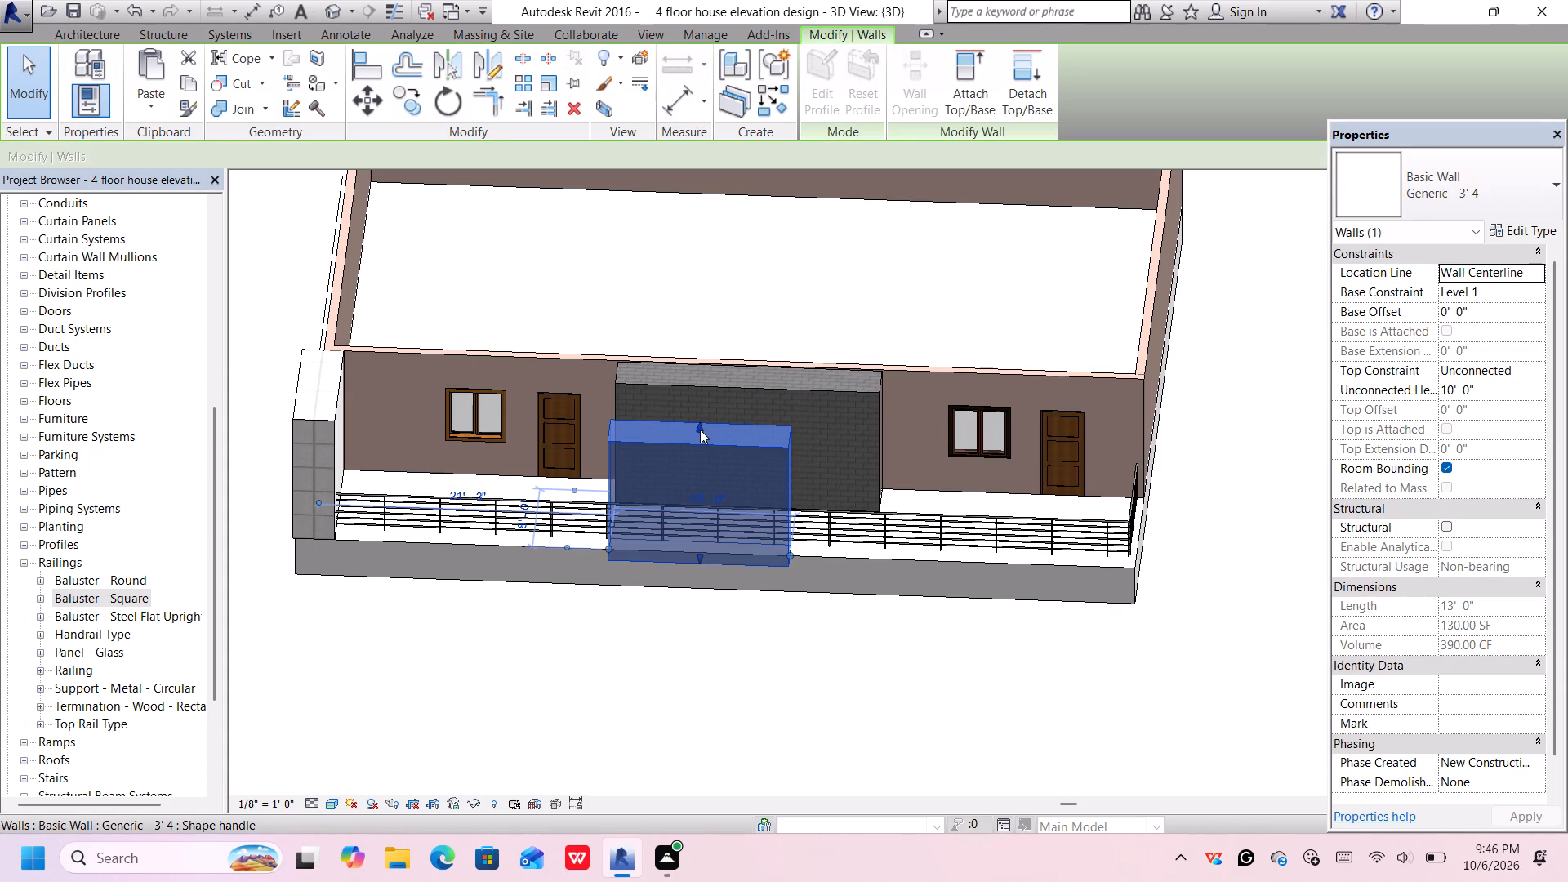
pyautogui.moveTo(698, 427); pyautogui.dragTo(703, 505)
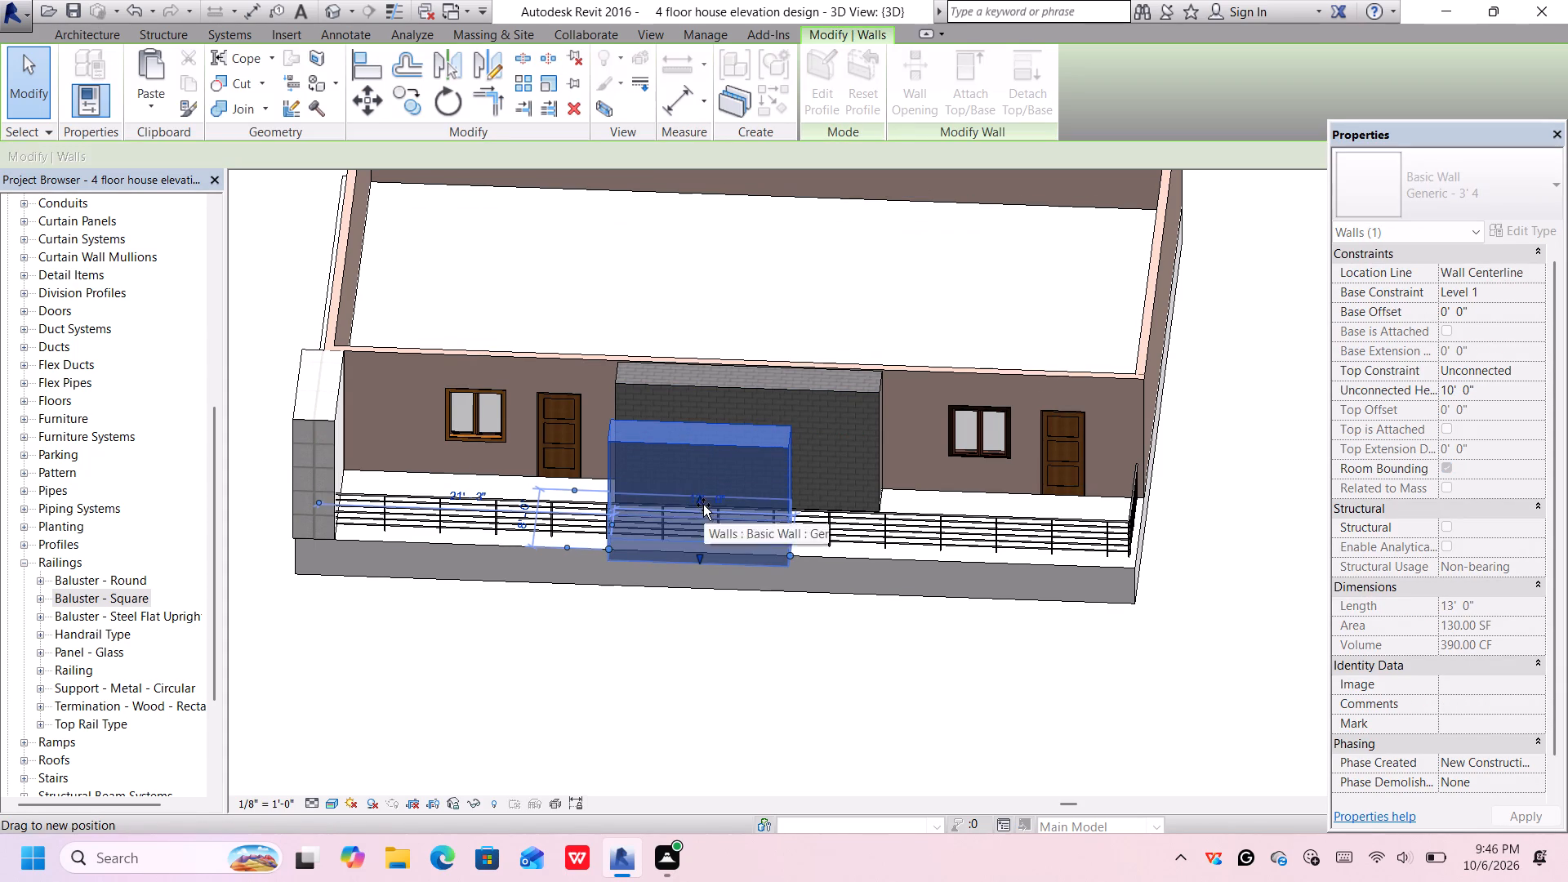
pyautogui.moveTo(703, 505); pyautogui.dragTo(703, 507)
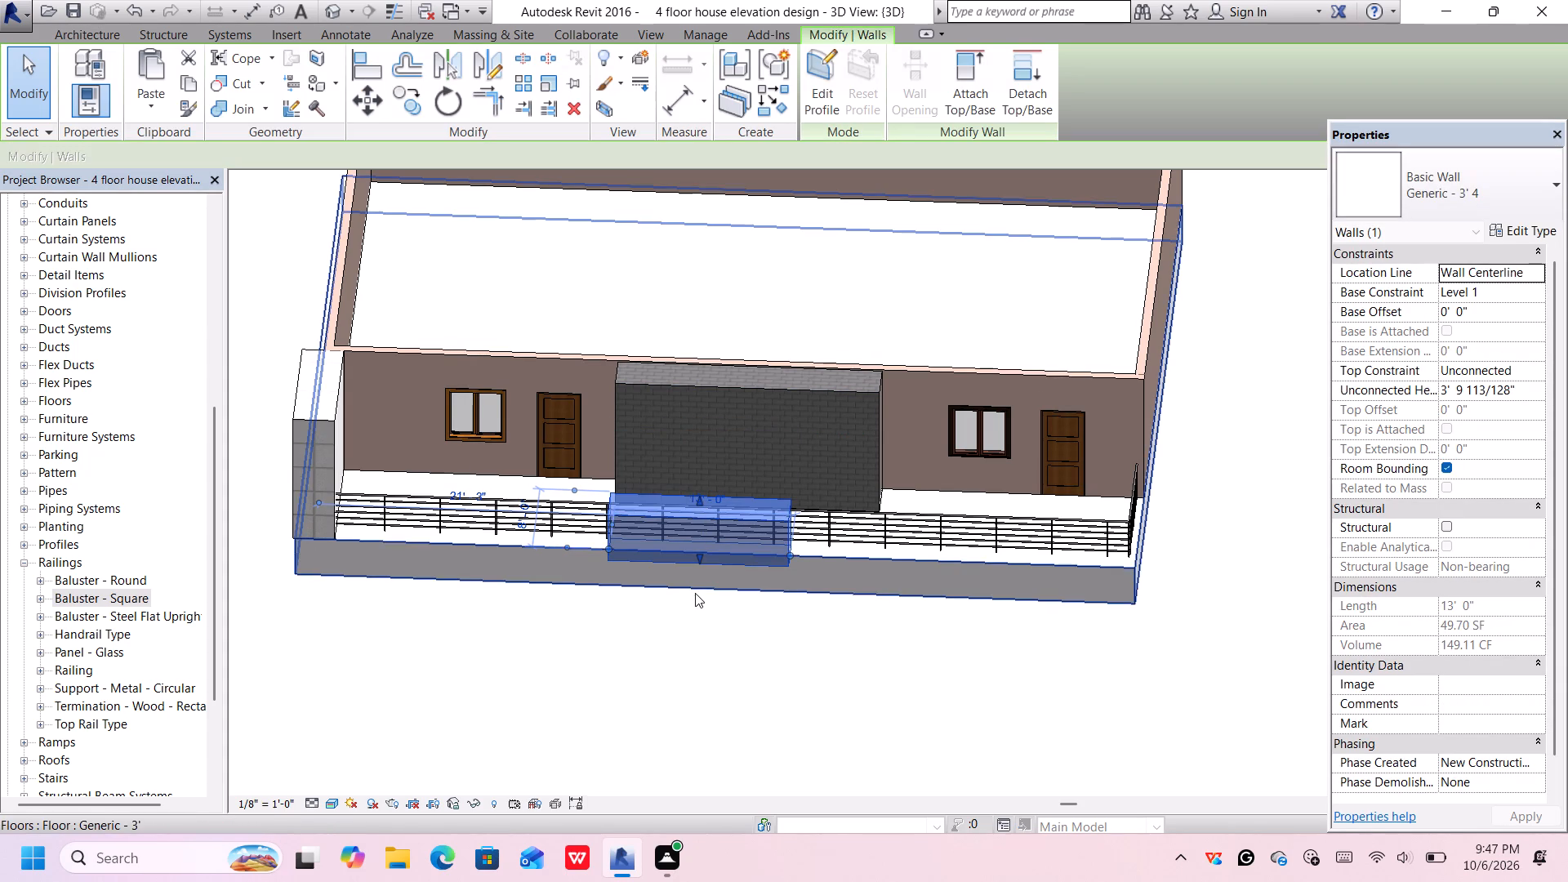
# Delete the tiled Generic - 3' 3 wall at the slab's front corner, at the end of the railing.
pyautogui.moveTo(702, 604); pyautogui.dragTo(702, 597, button='middle')
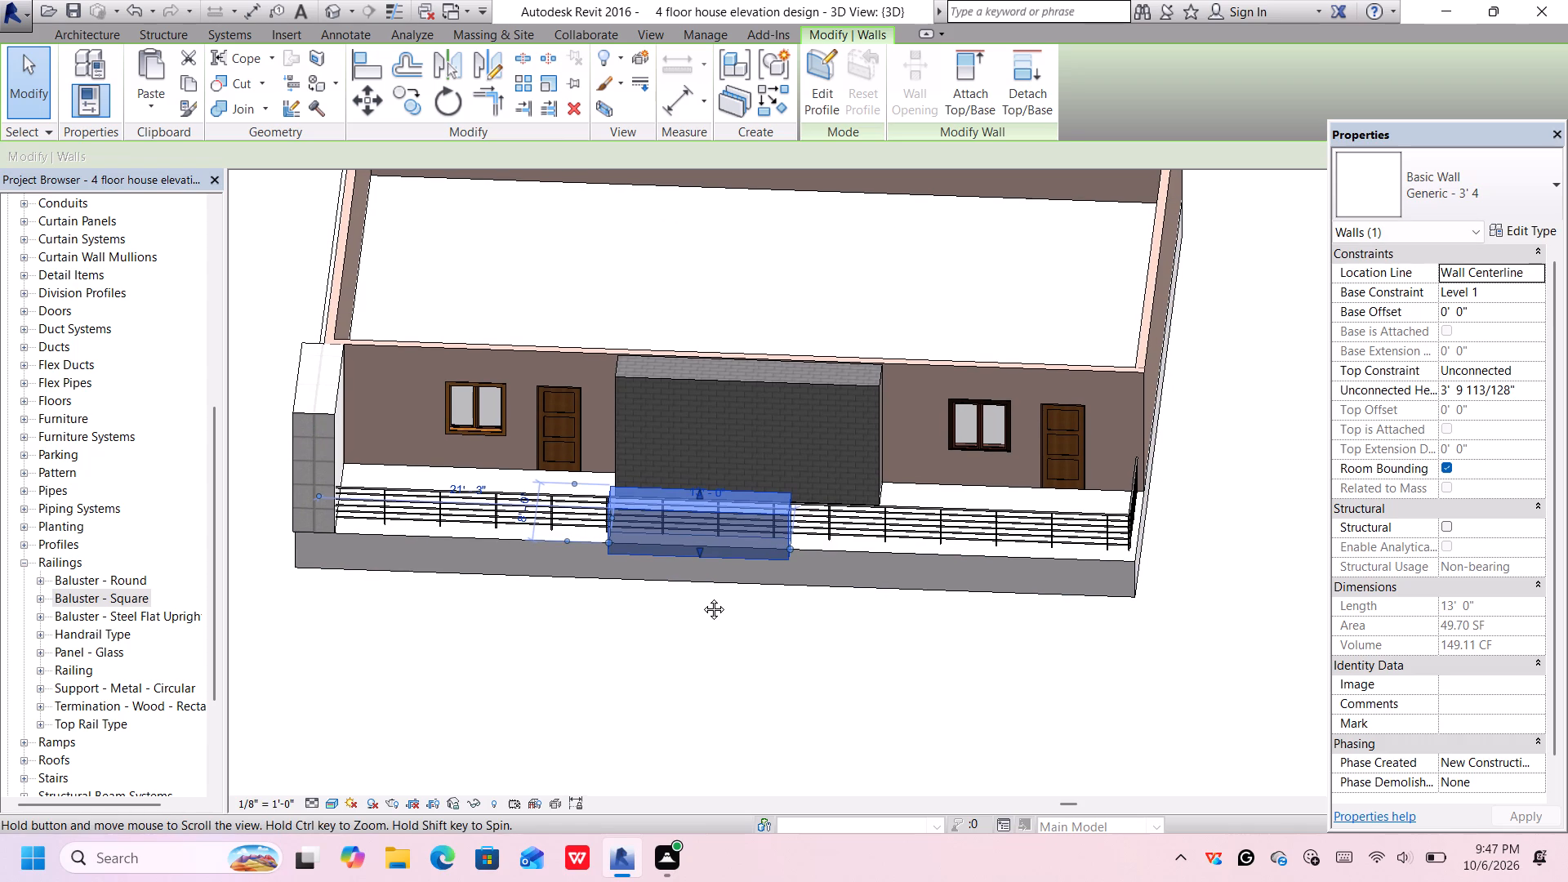
pyautogui.moveTo(702, 597); pyautogui.dragTo(730, 365, button='middle')
pyautogui.keyDown('shift'); pyautogui.middleClick(730, 378); pyautogui.keyUp('shift')
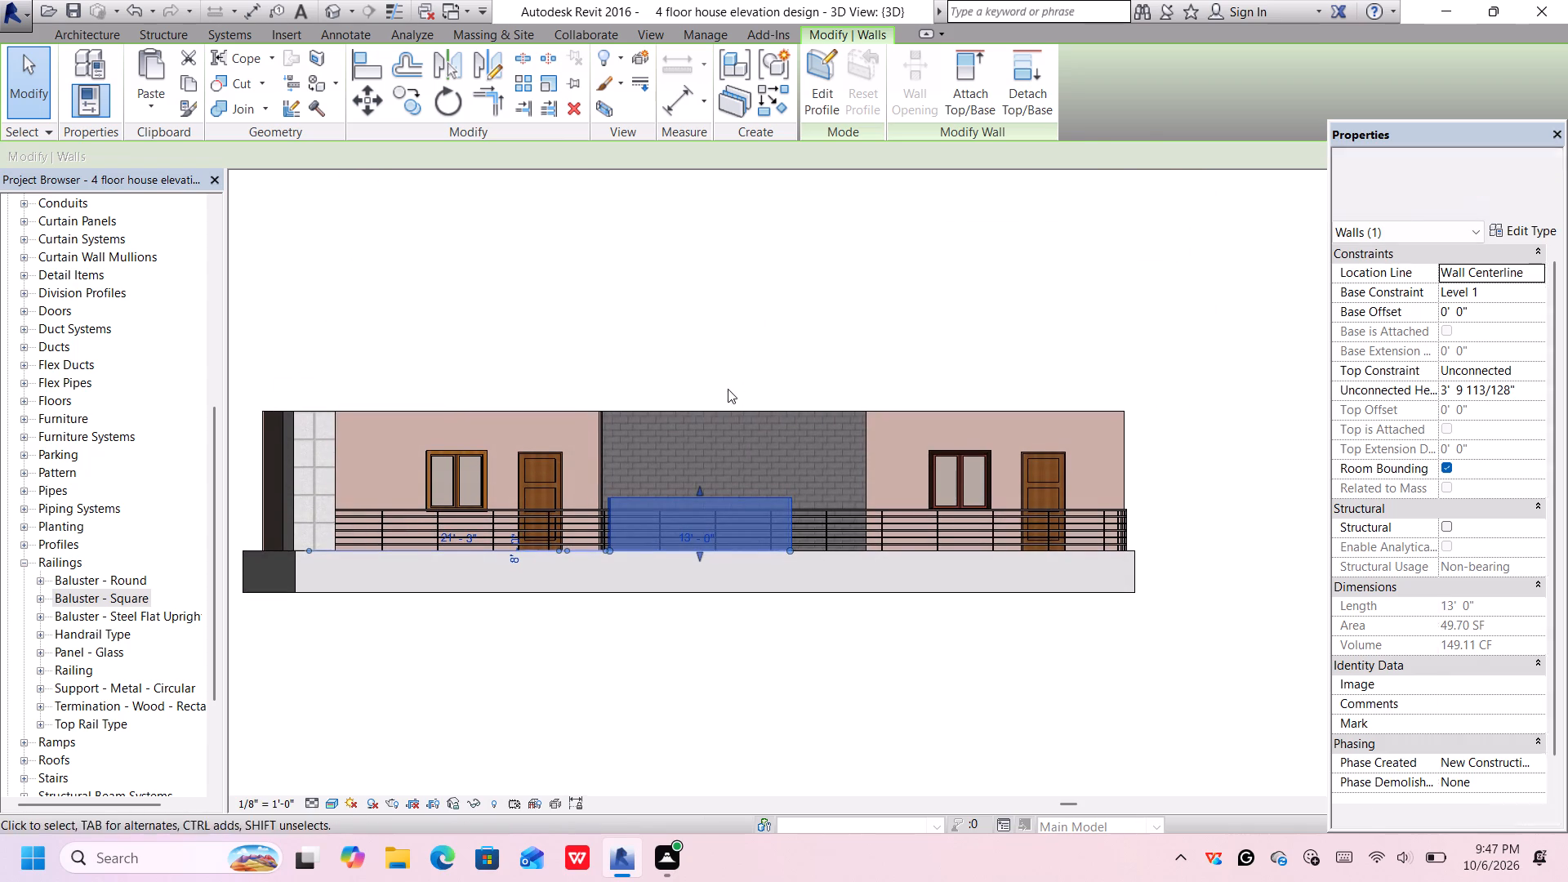
pyautogui.scroll(2, 719, 510)
pyautogui.click(724, 679)
pyautogui.scroll(-1, 726, 666)
pyautogui.scroll(3, 726, 666)
pyautogui.scroll(-1, 726, 666)
pyautogui.scroll(-3, 661, 667)
pyautogui.moveTo(539, 700); pyautogui.dragTo(724, 691, button='middle')
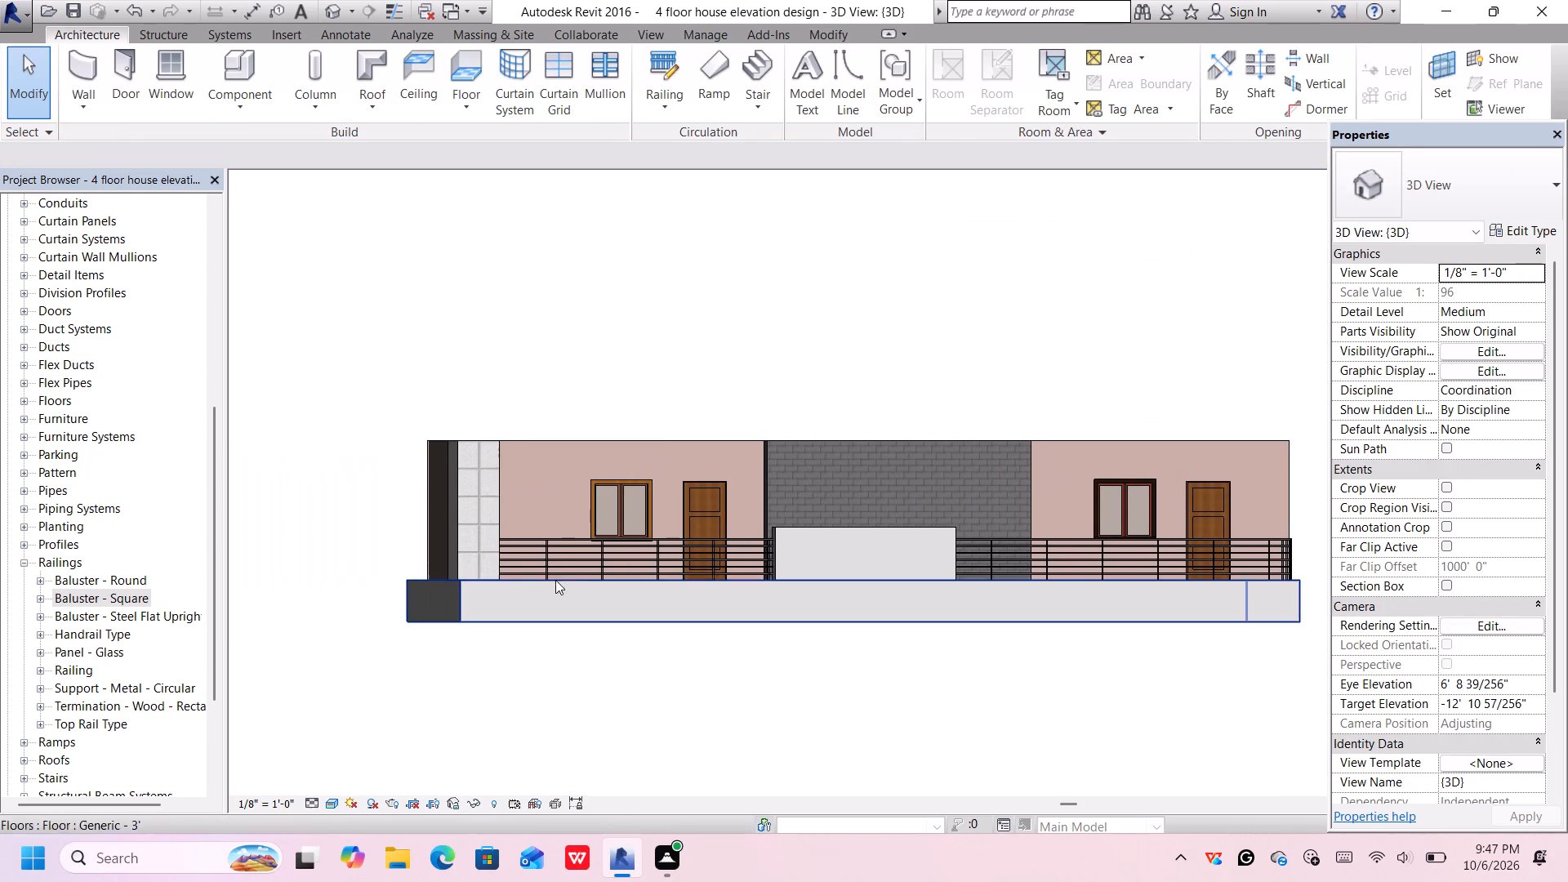
pyautogui.click(483, 515)
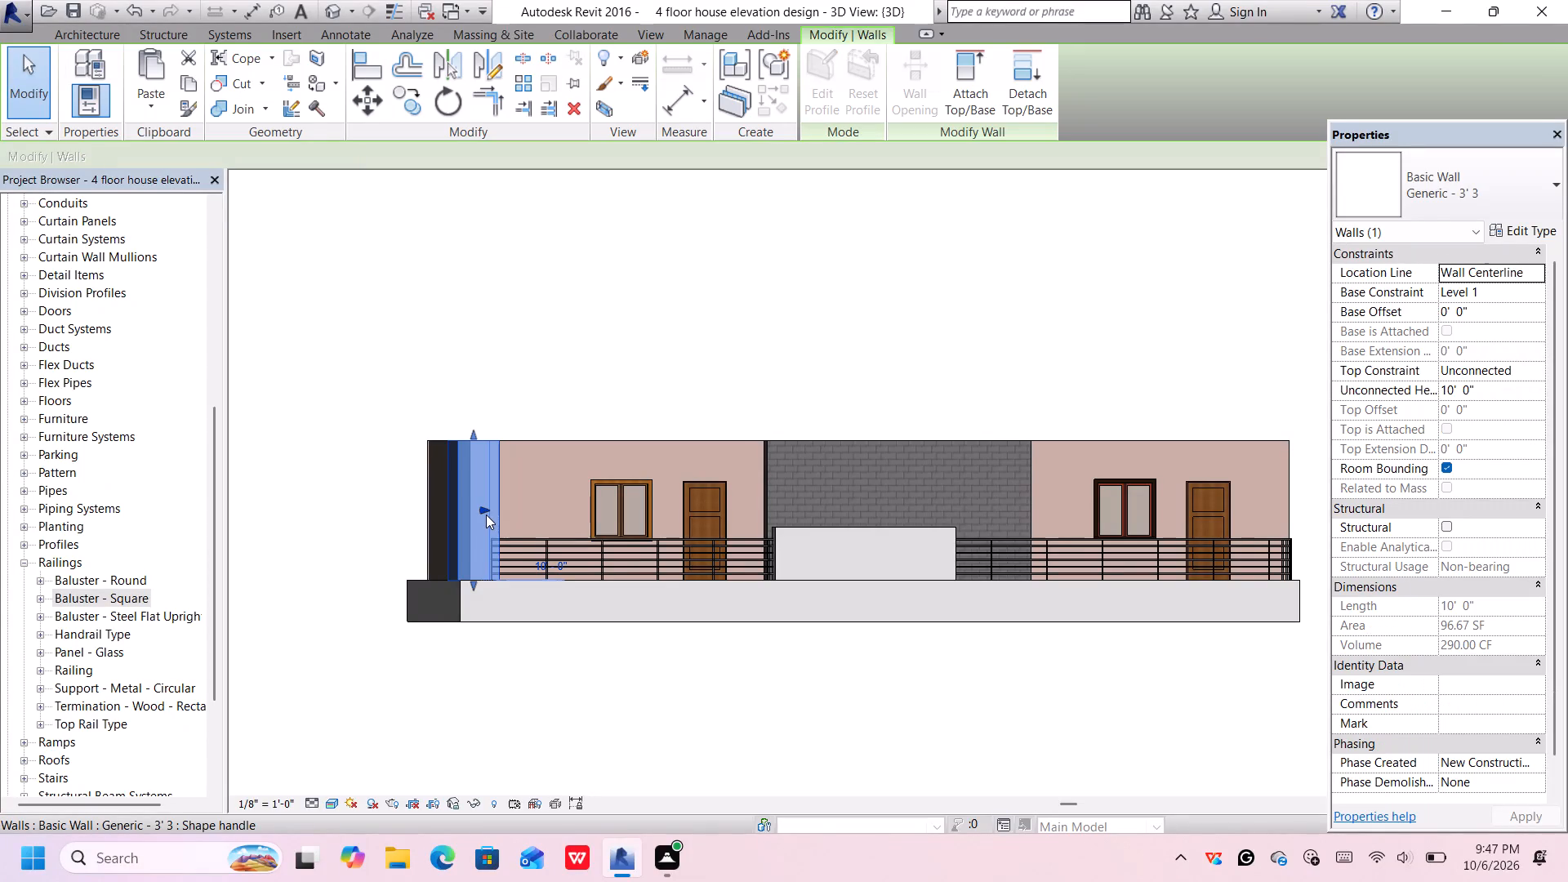
pyautogui.press('Delete')
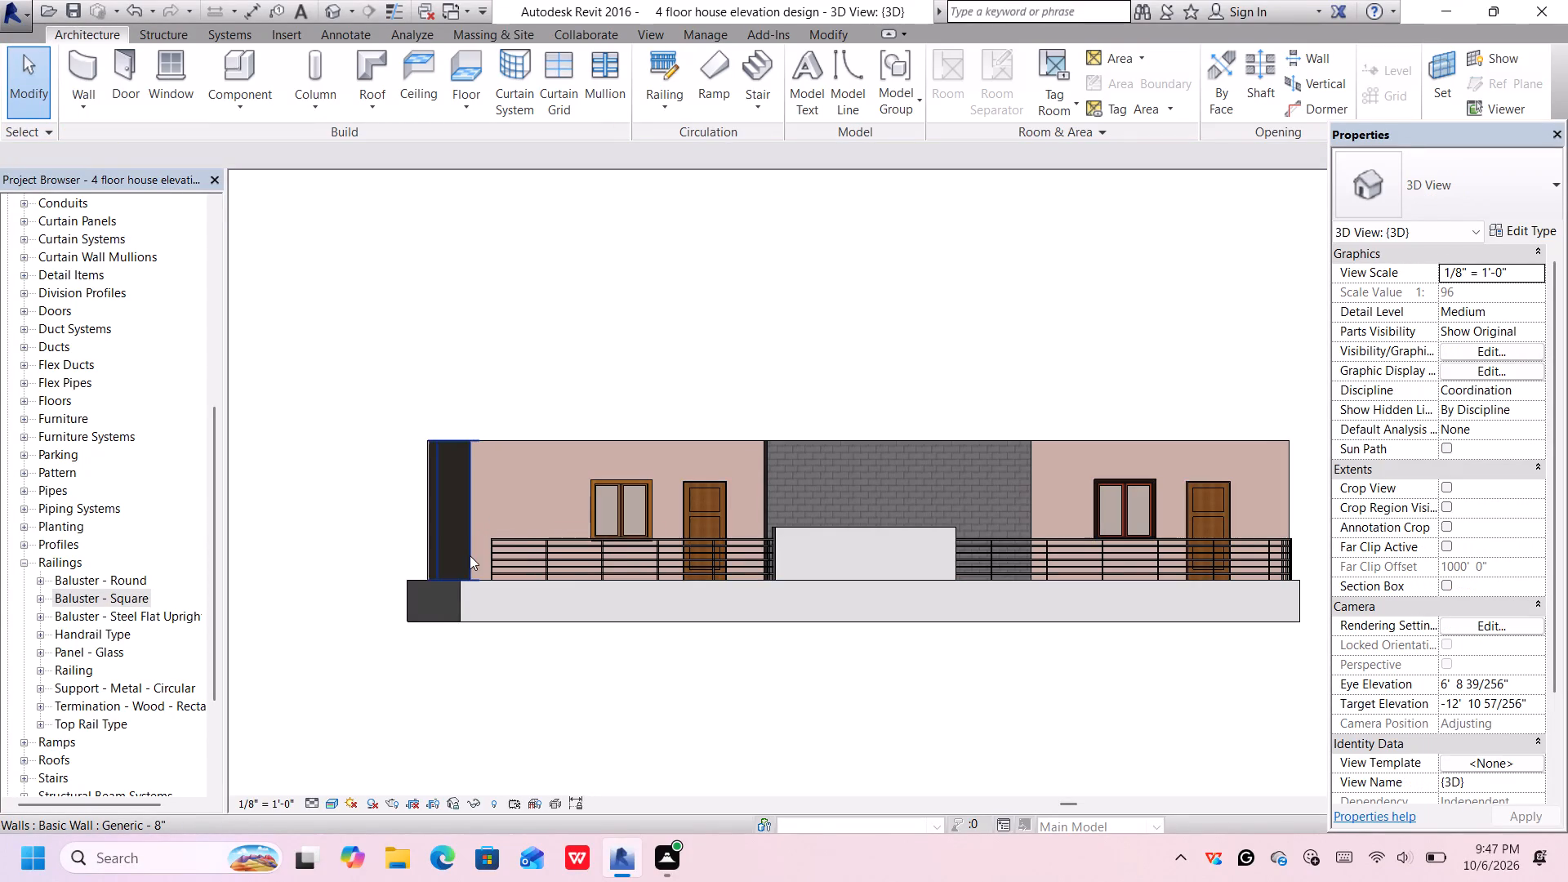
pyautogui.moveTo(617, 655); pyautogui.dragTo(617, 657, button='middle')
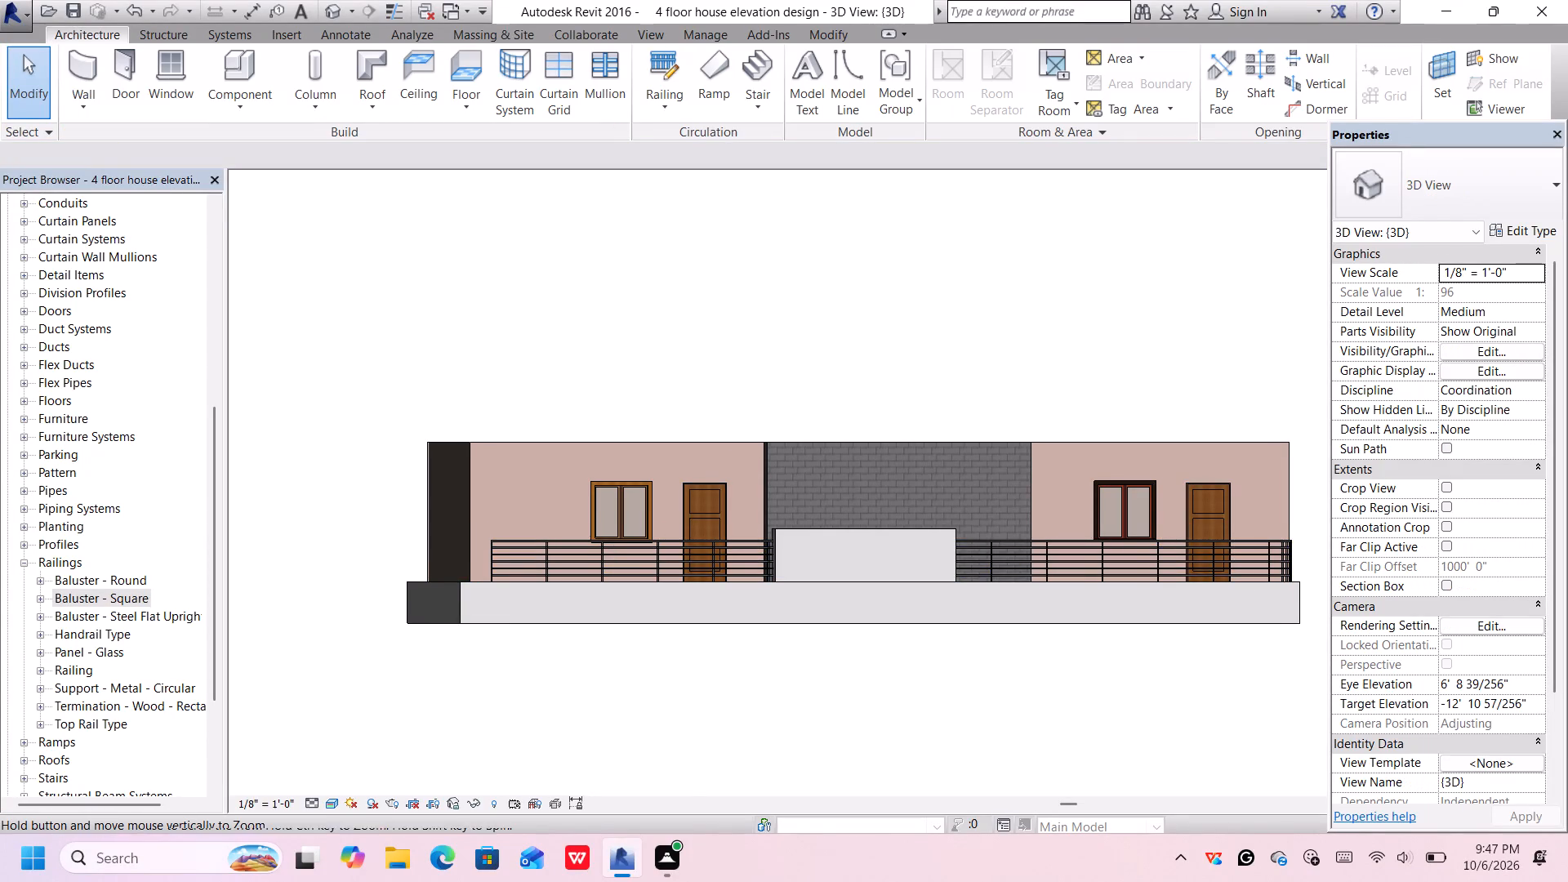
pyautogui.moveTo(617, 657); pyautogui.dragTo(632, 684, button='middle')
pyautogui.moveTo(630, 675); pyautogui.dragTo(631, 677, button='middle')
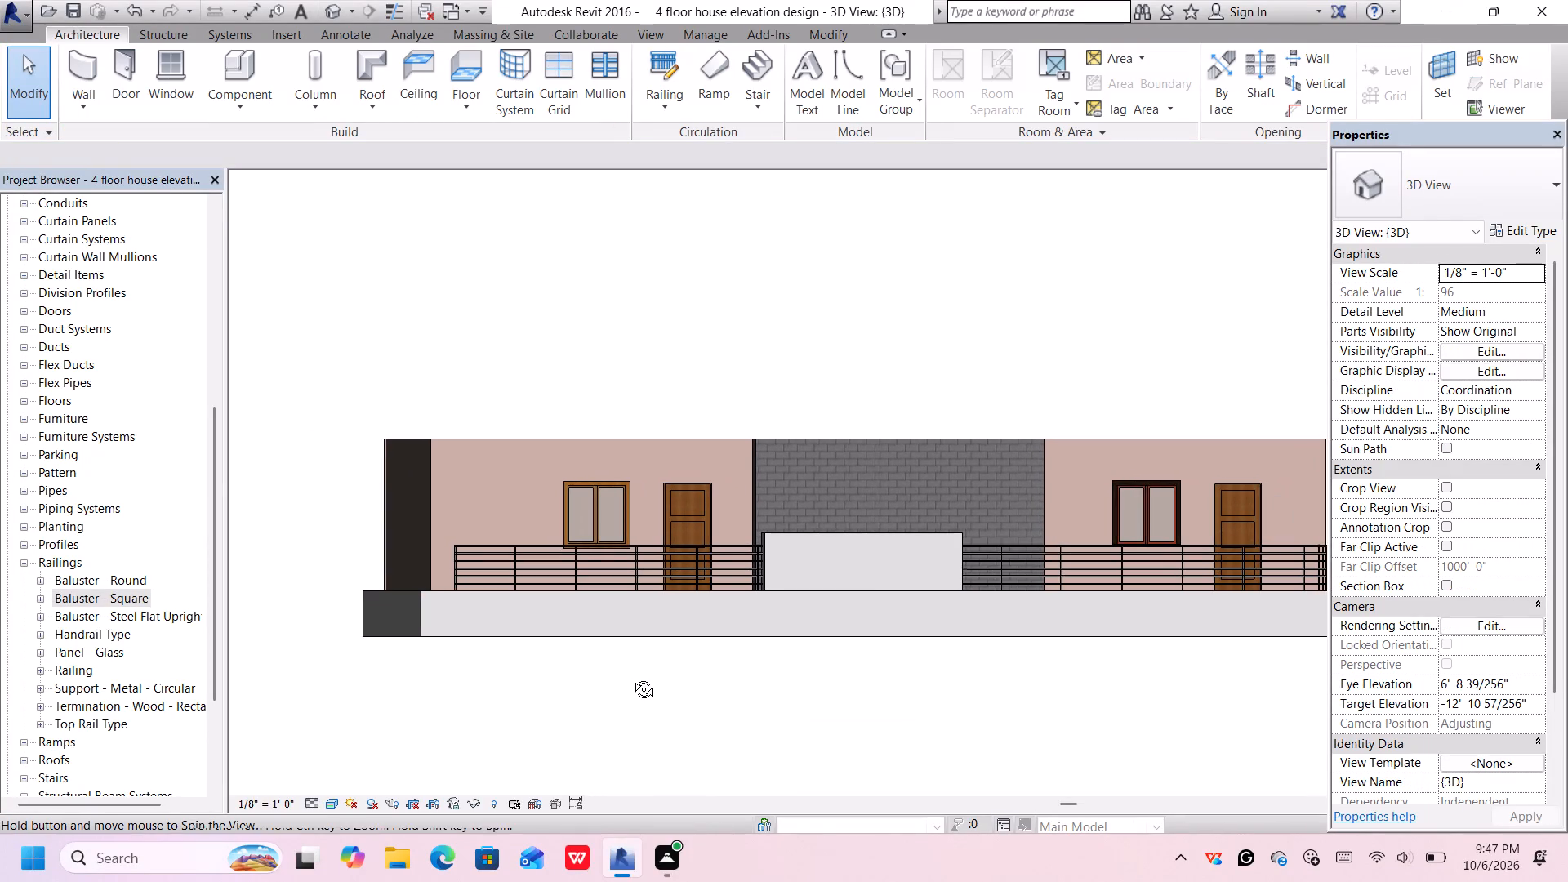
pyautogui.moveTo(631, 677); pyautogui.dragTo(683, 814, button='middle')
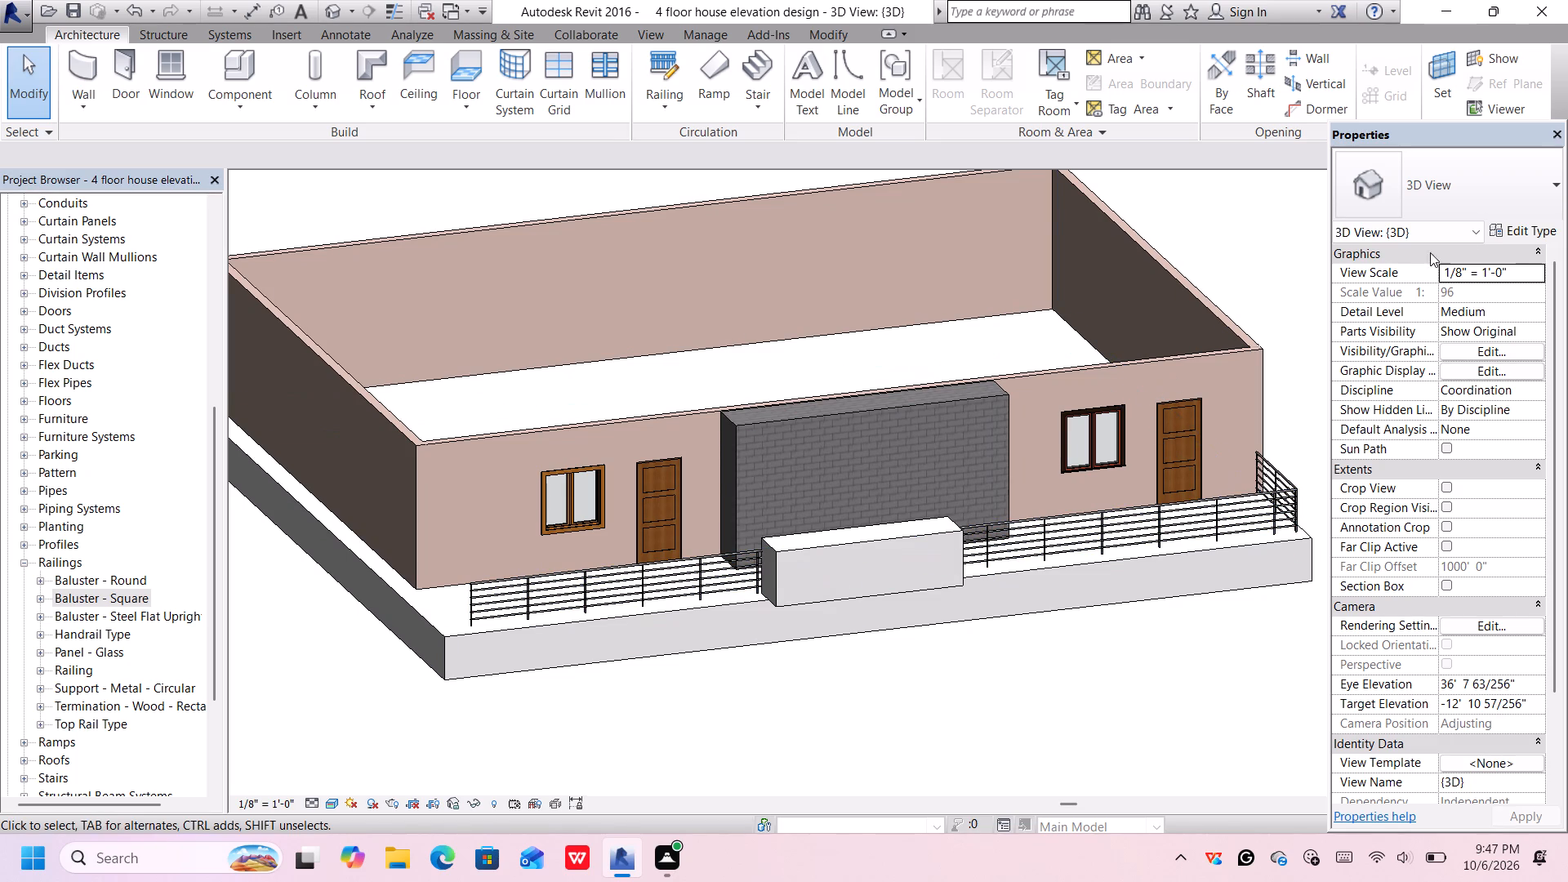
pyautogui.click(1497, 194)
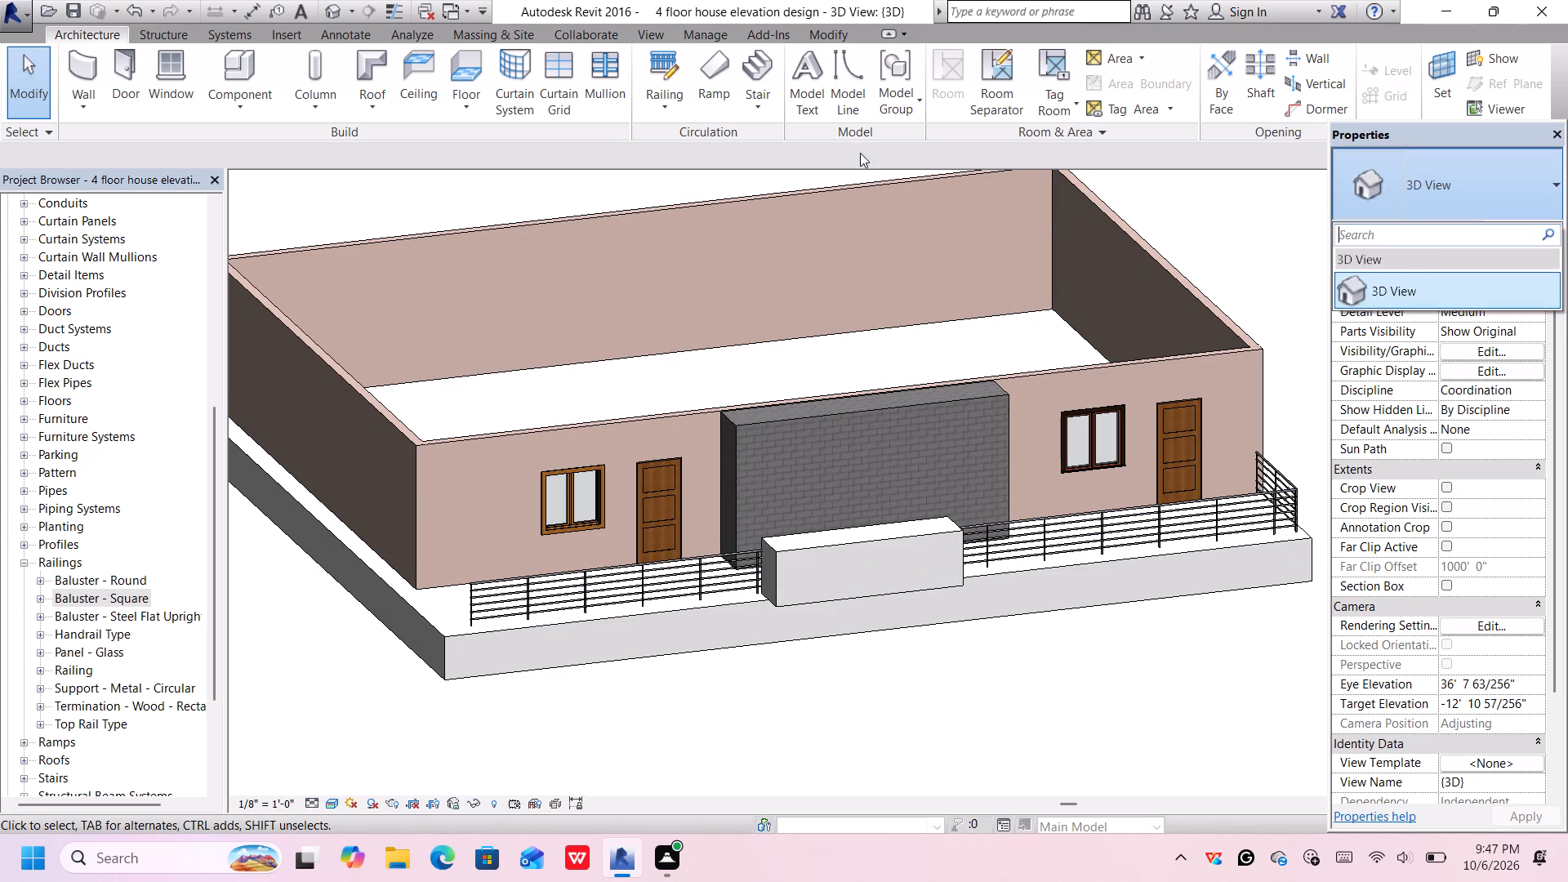
# Draw a Generic - 3' 4 wall about 10' long and 10' high along the slab's side edge at its front corner.
pyautogui.click(88, 72)
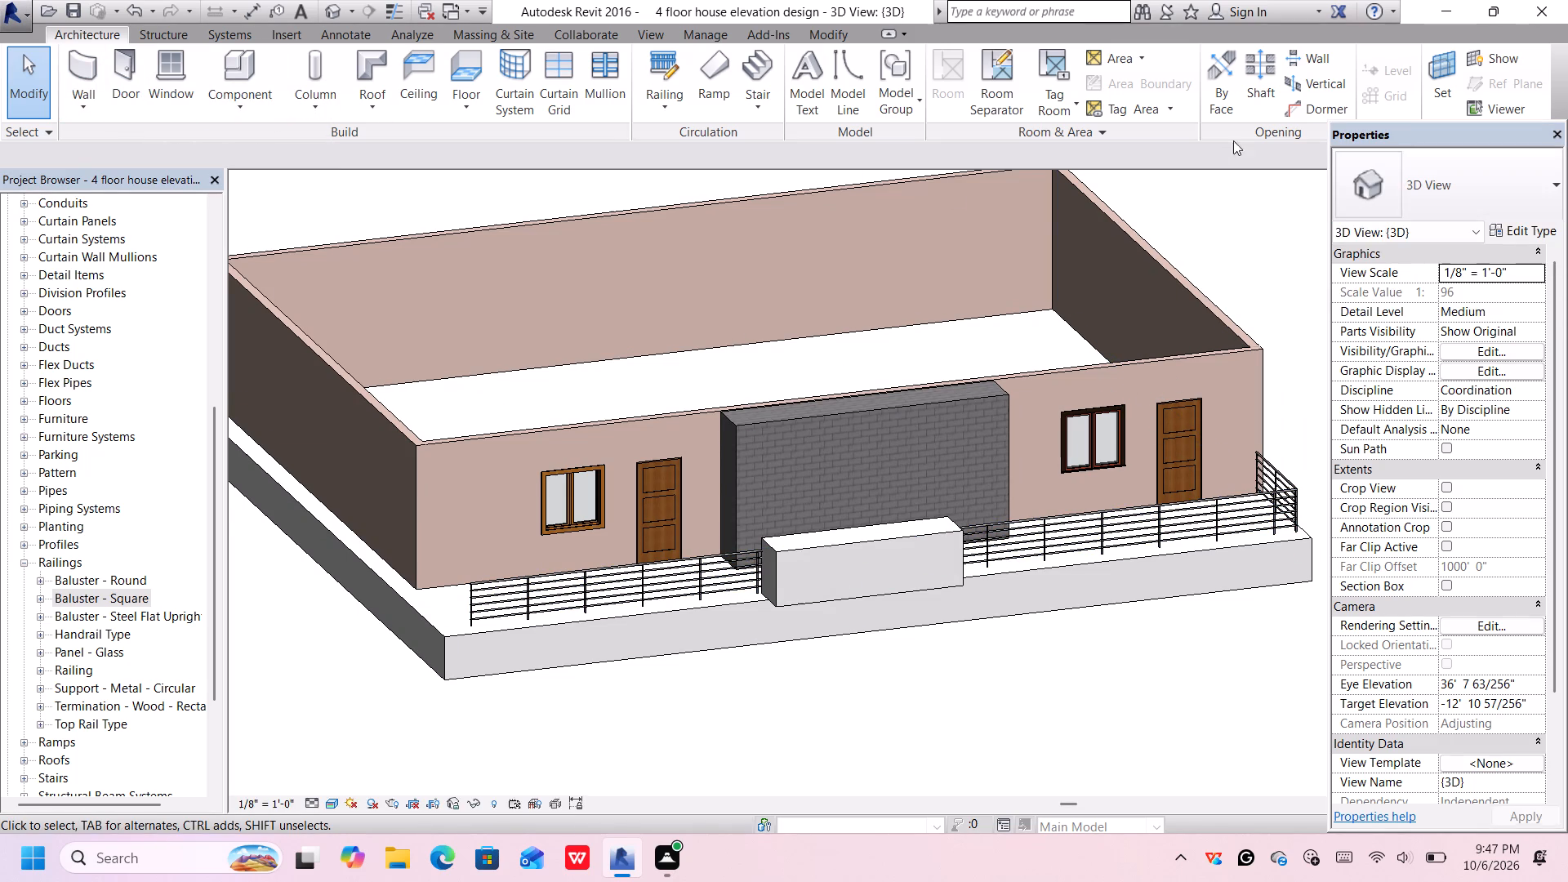
pyautogui.click(1473, 192)
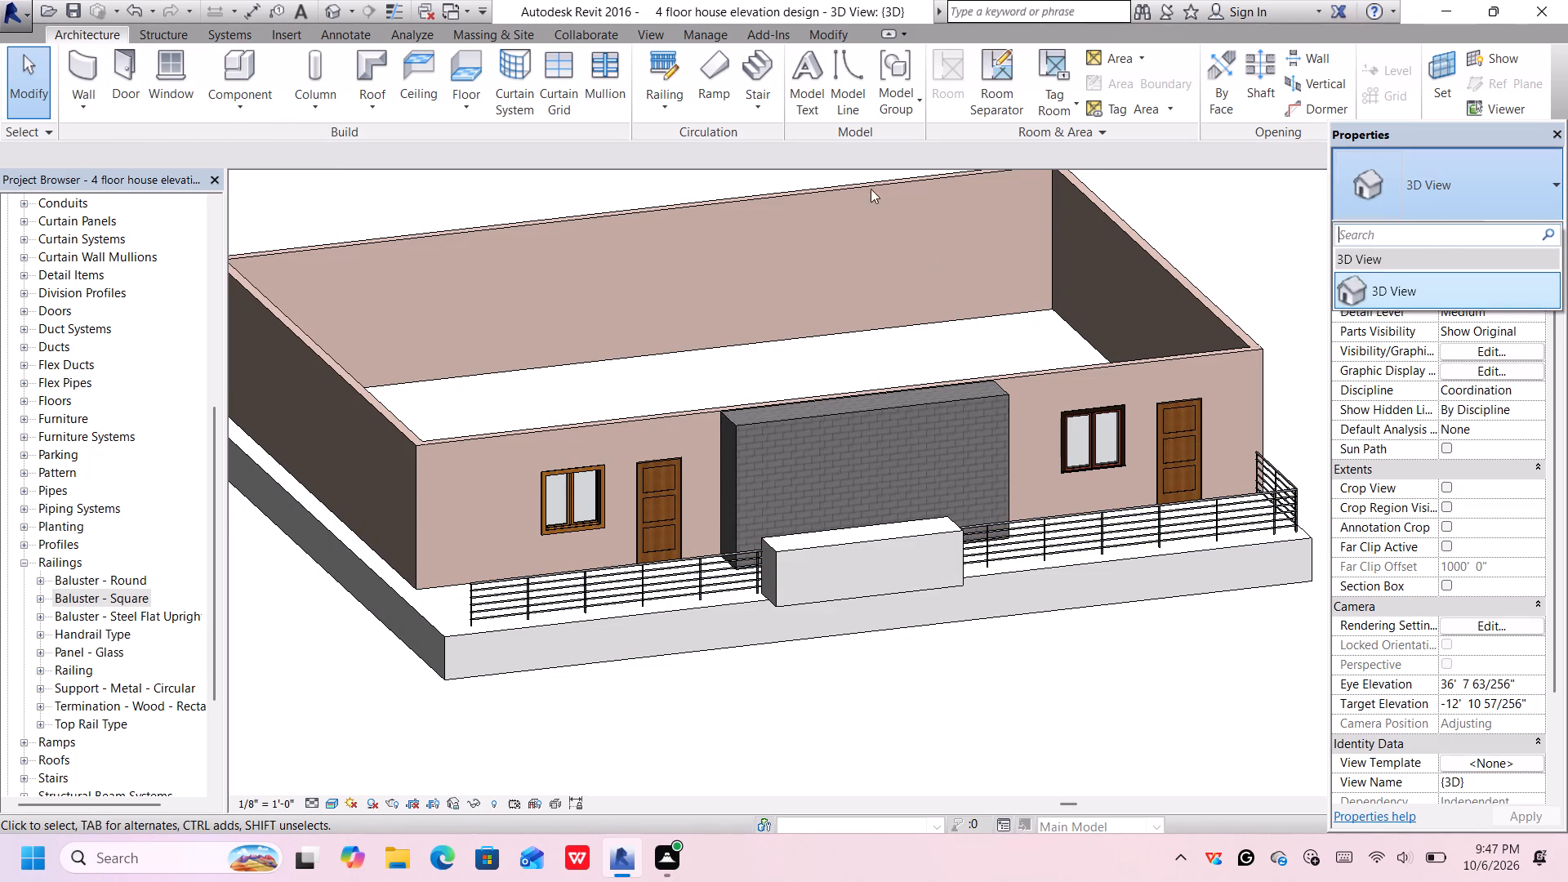
pyautogui.click(90, 75)
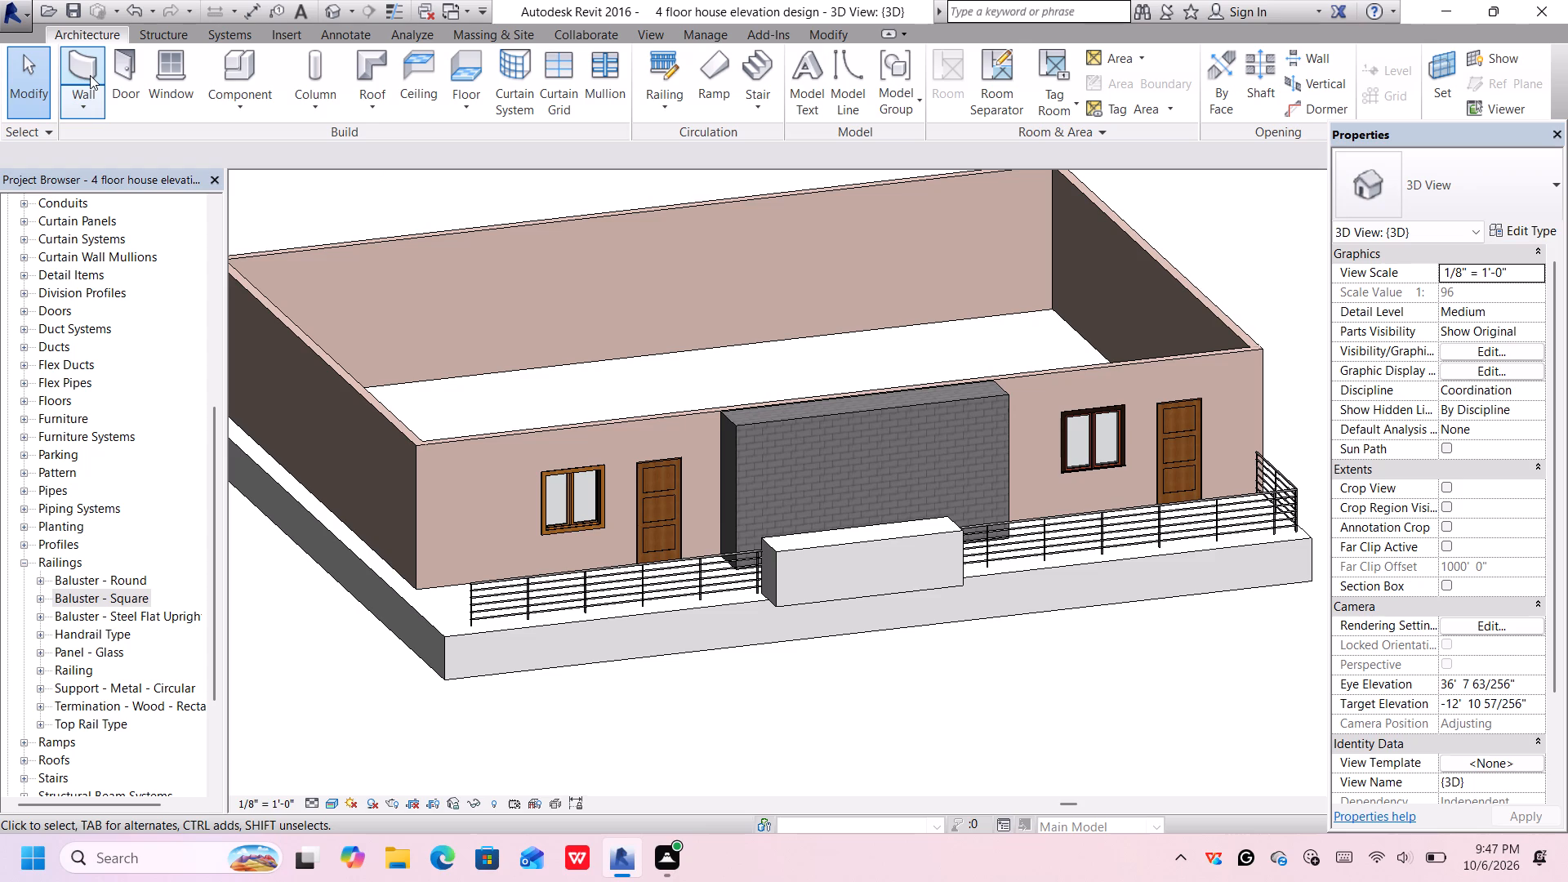
pyautogui.doubleClick(90, 75)
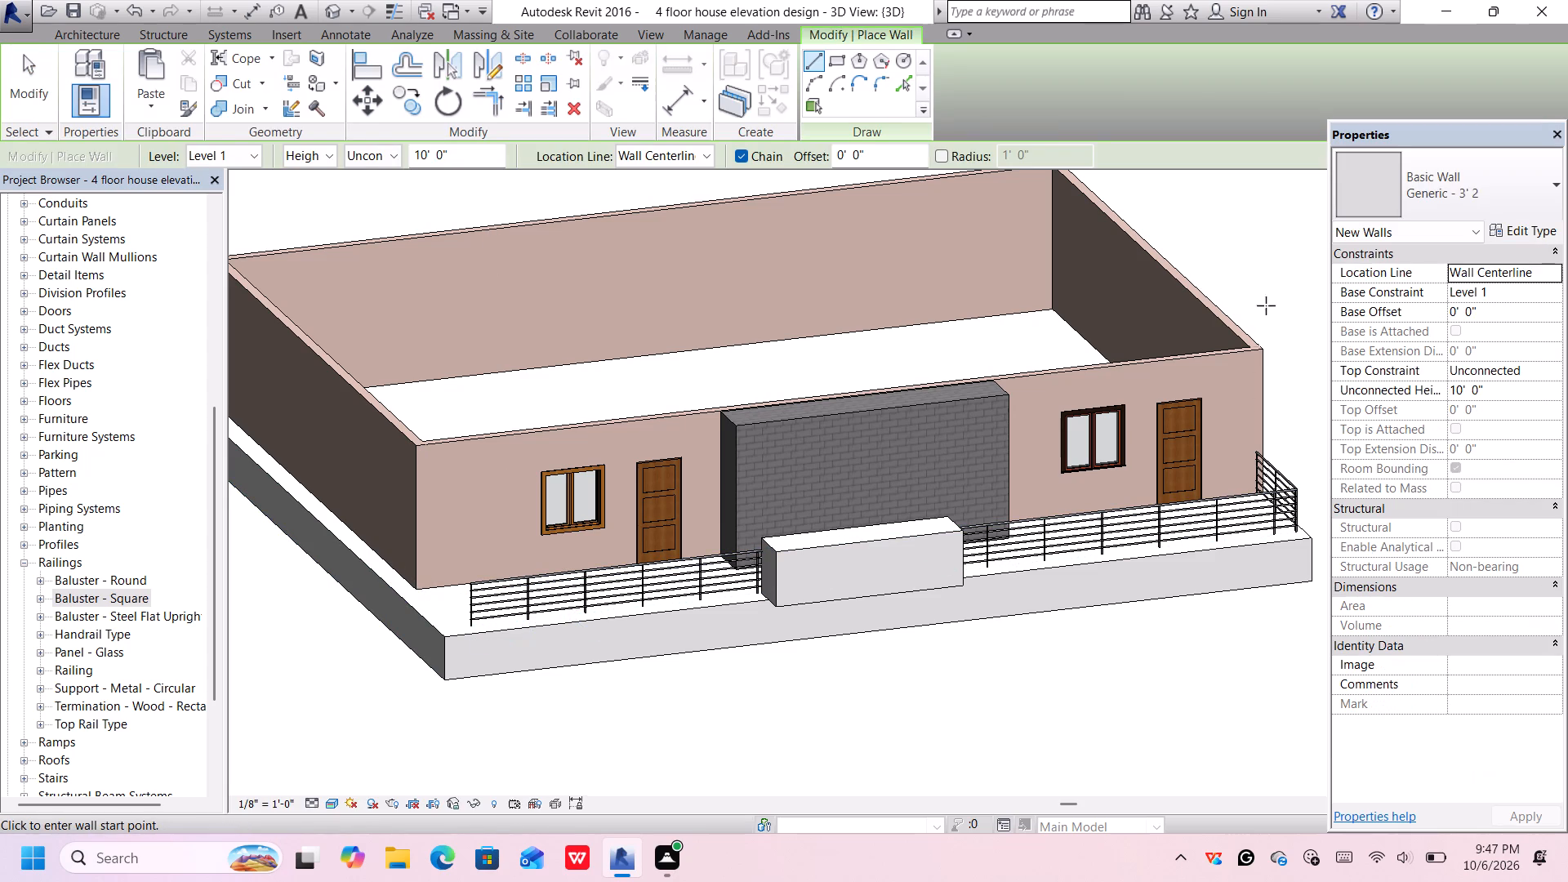
pyautogui.click(1445, 174)
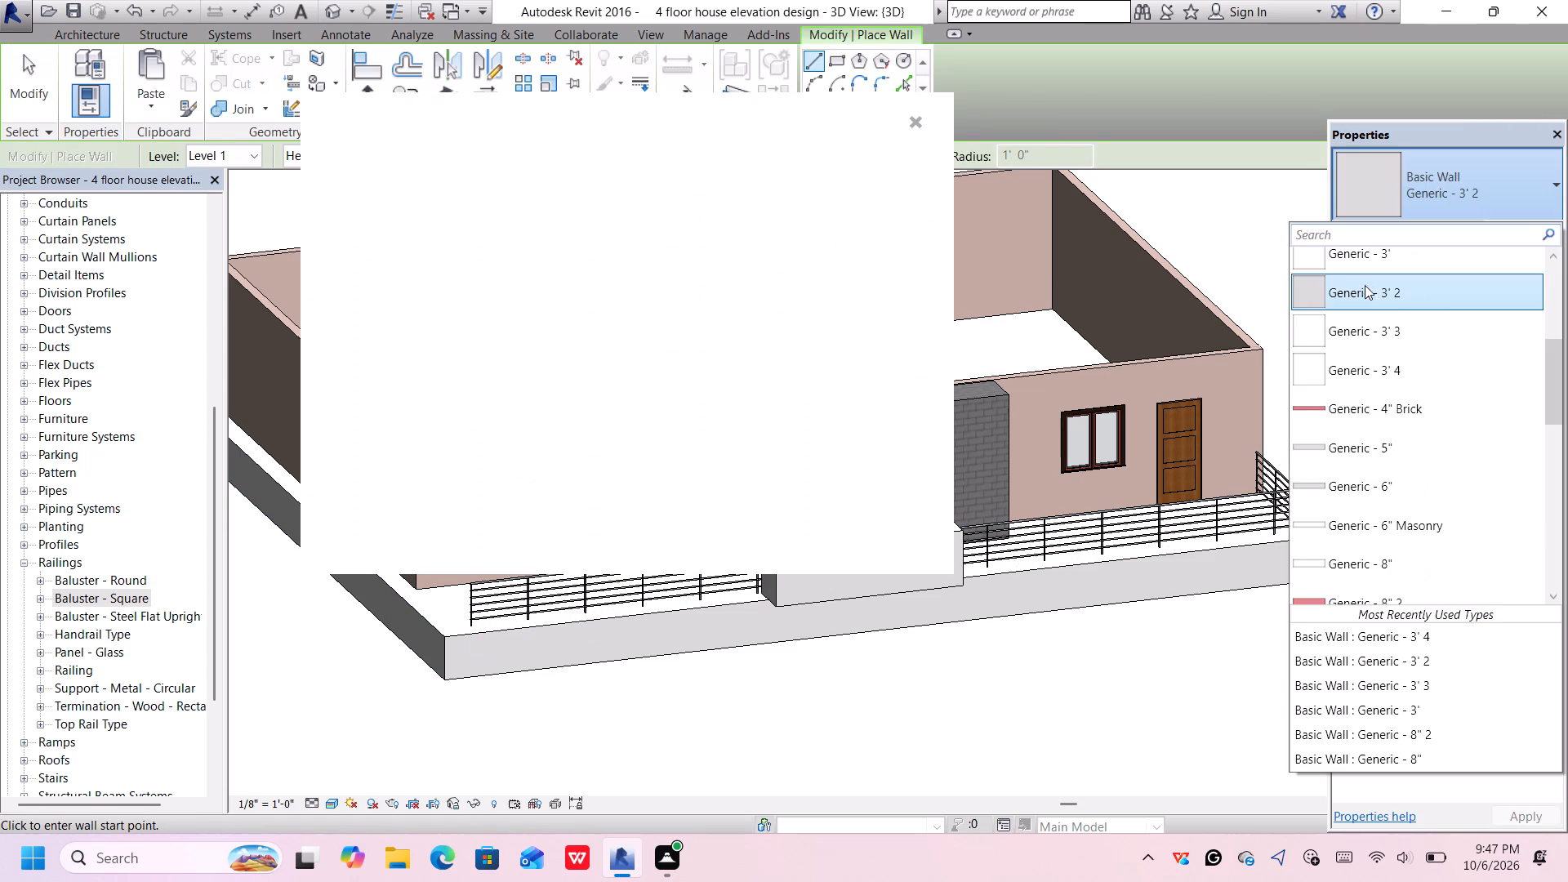
pyautogui.click(1408, 371)
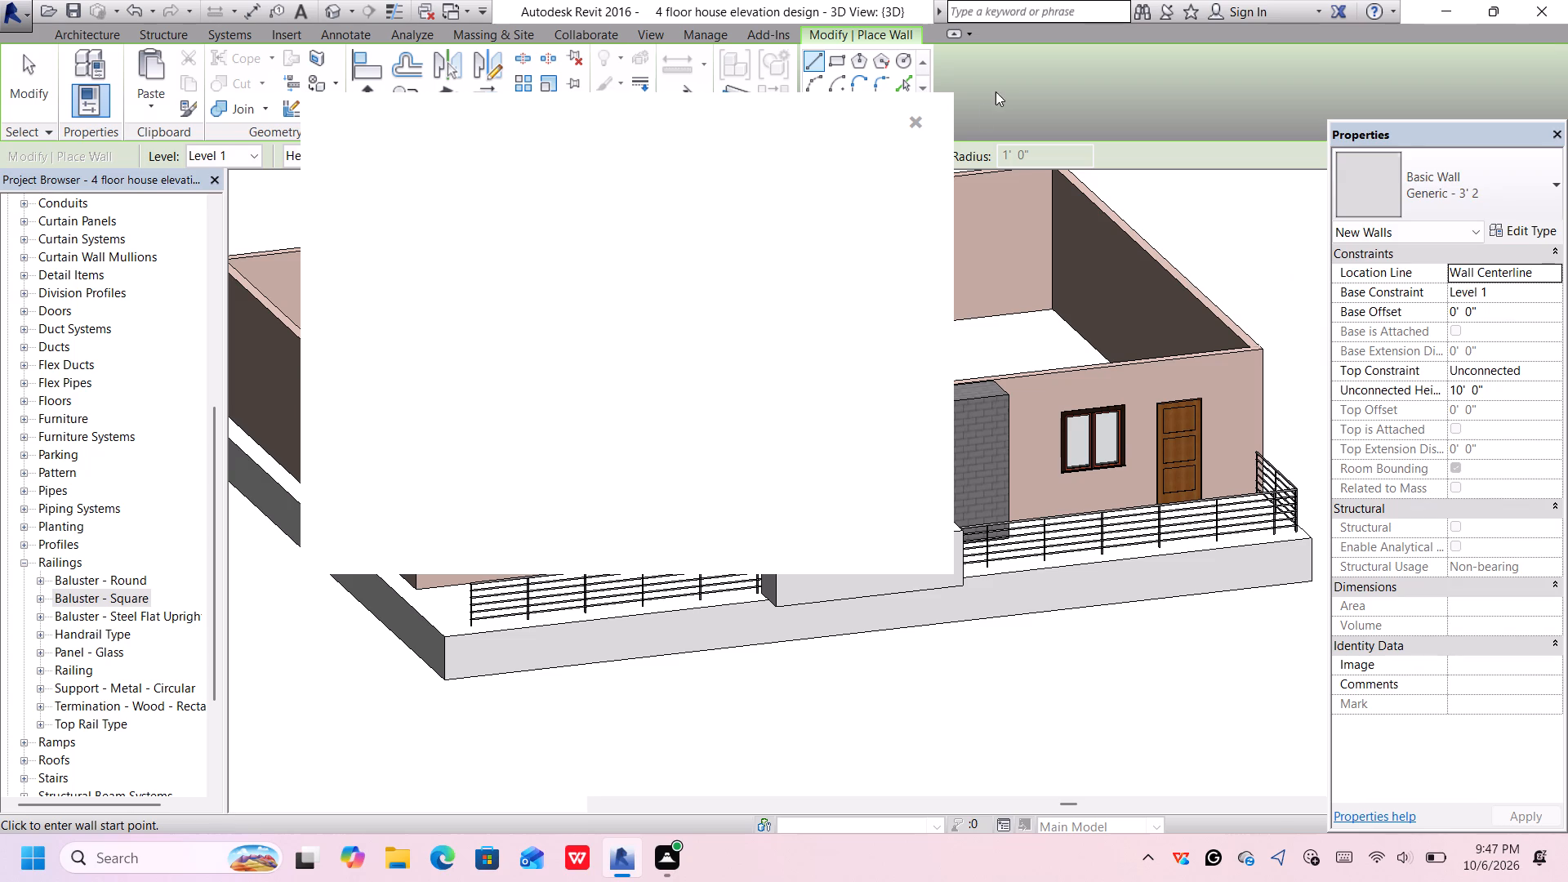
pyautogui.click(918, 122)
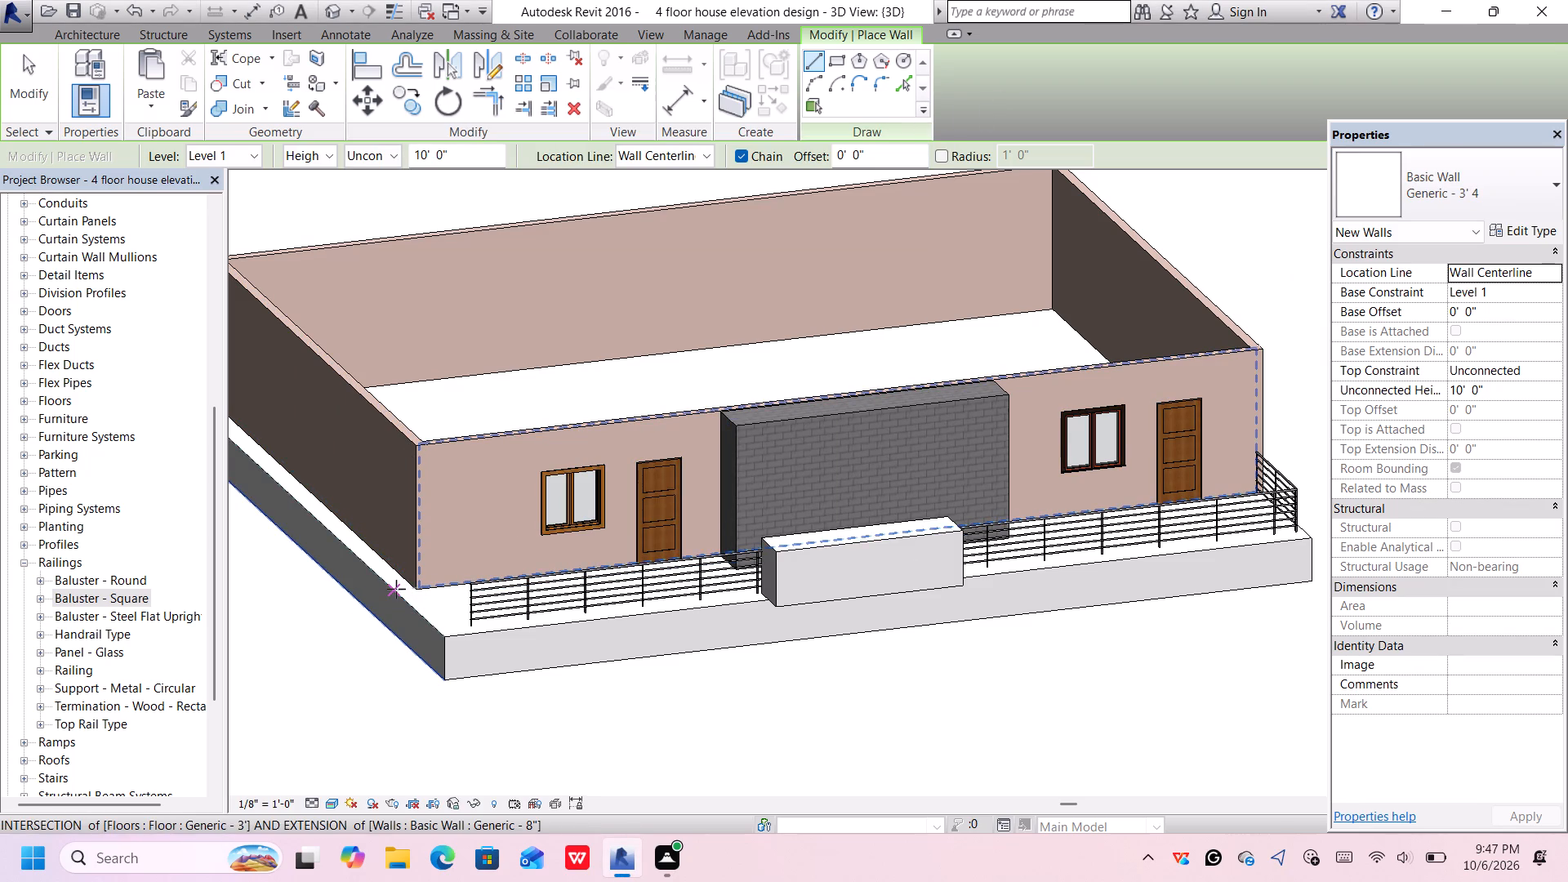
pyautogui.click(394, 590)
pyautogui.click(444, 635)
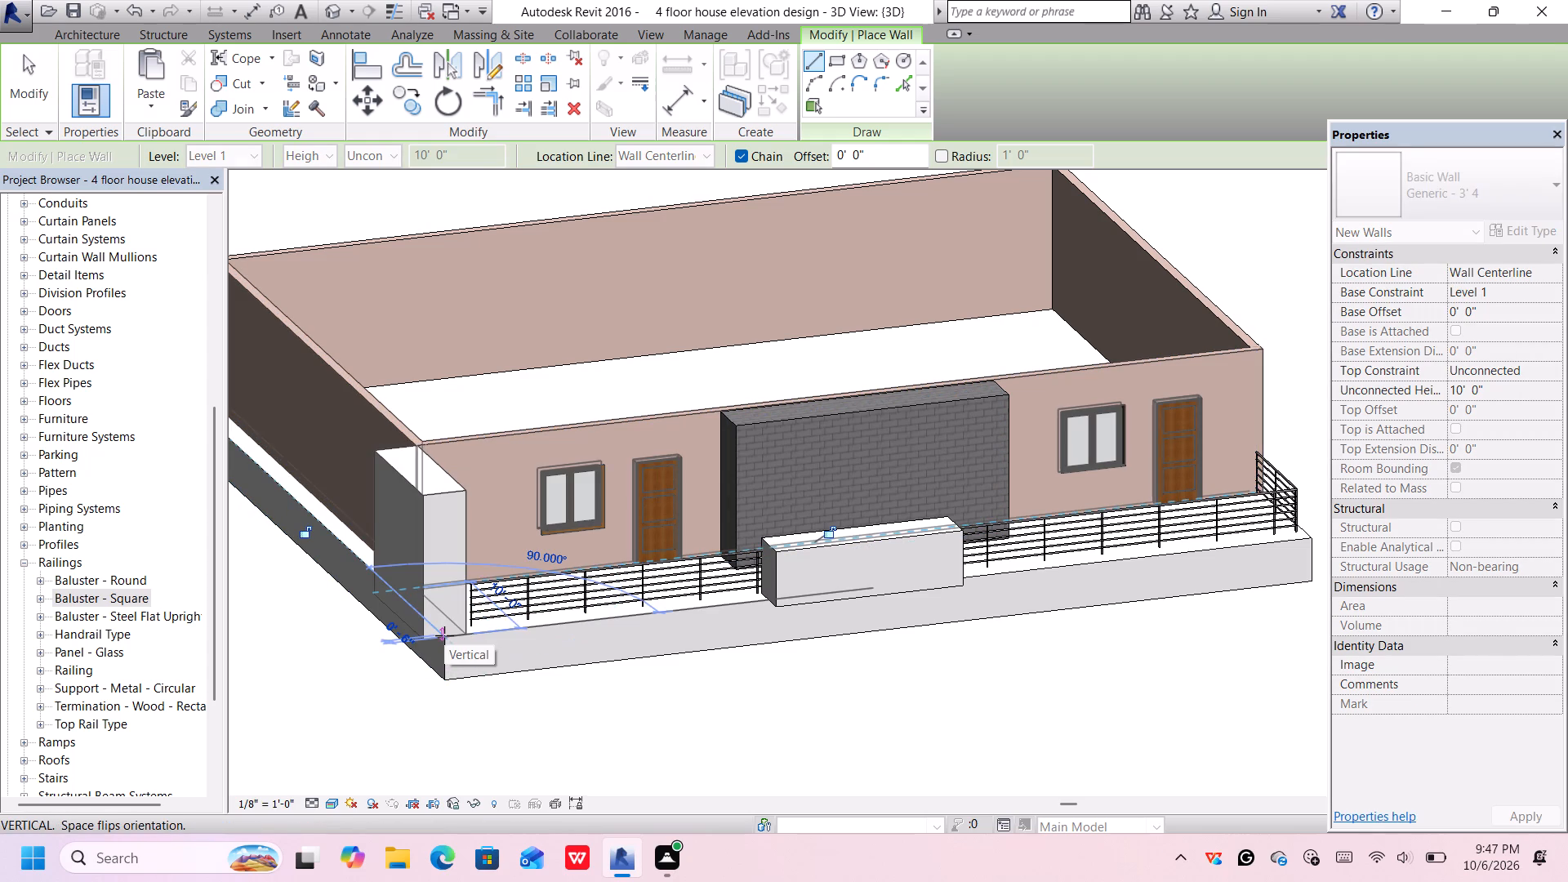
pyautogui.press('space')
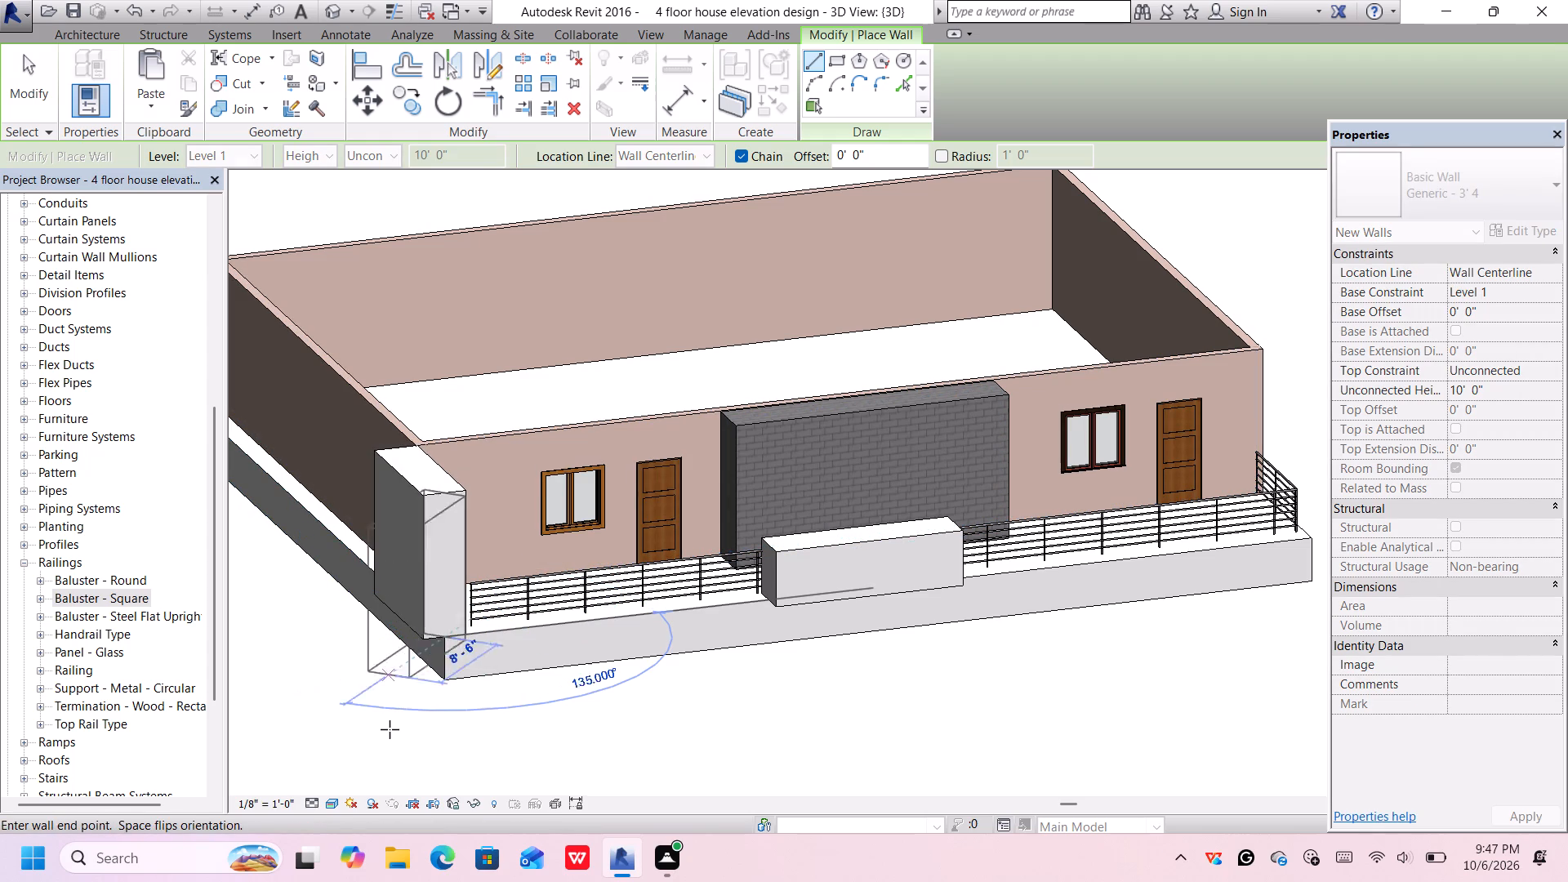
pyautogui.press('Escape')
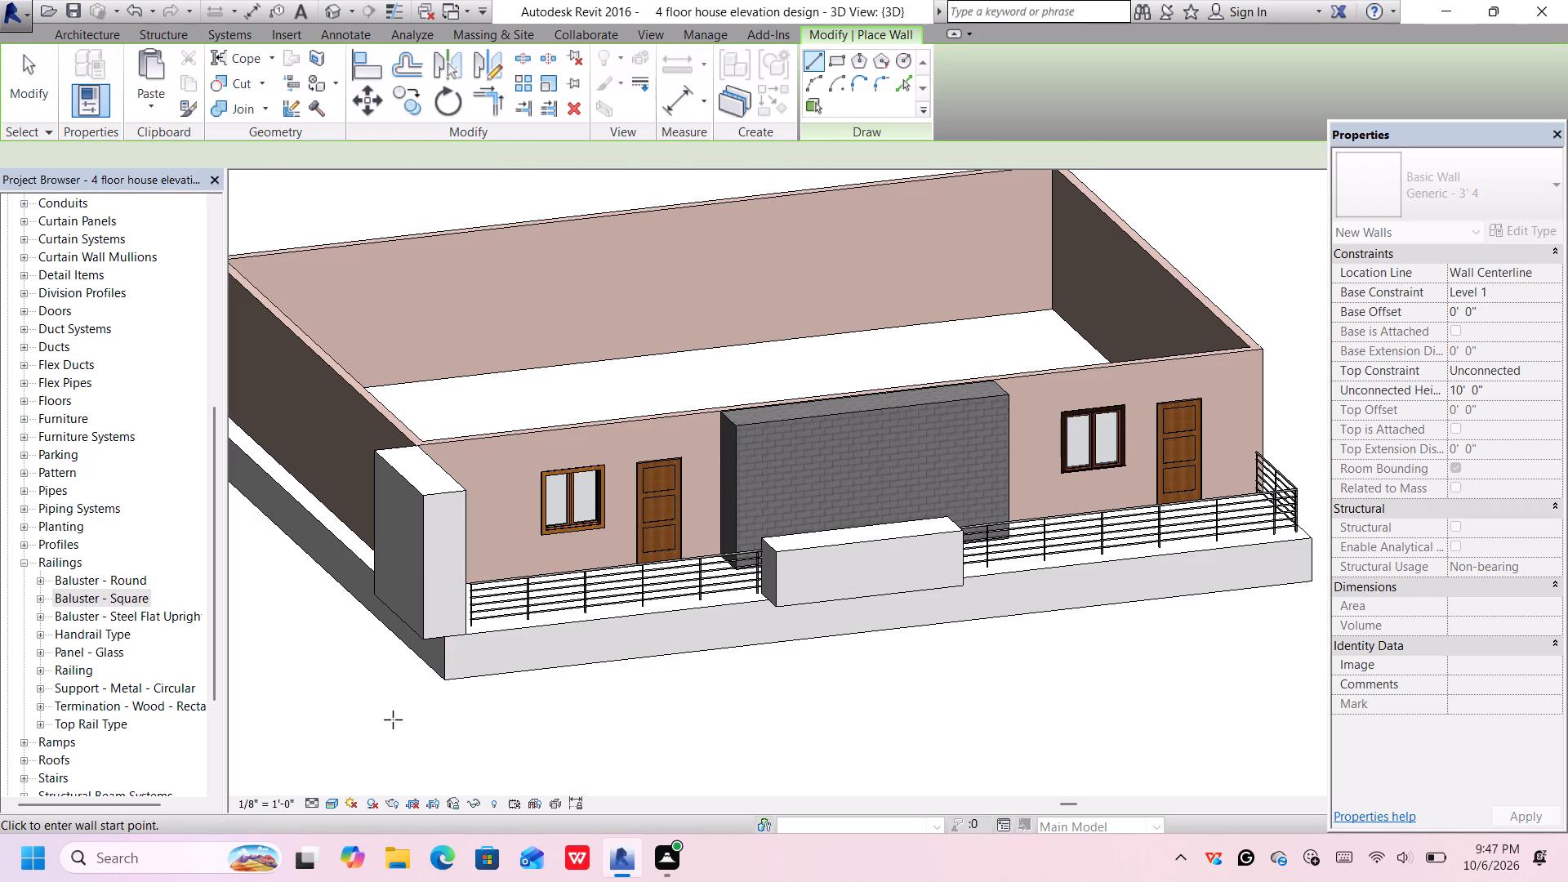
pyautogui.press('Right')
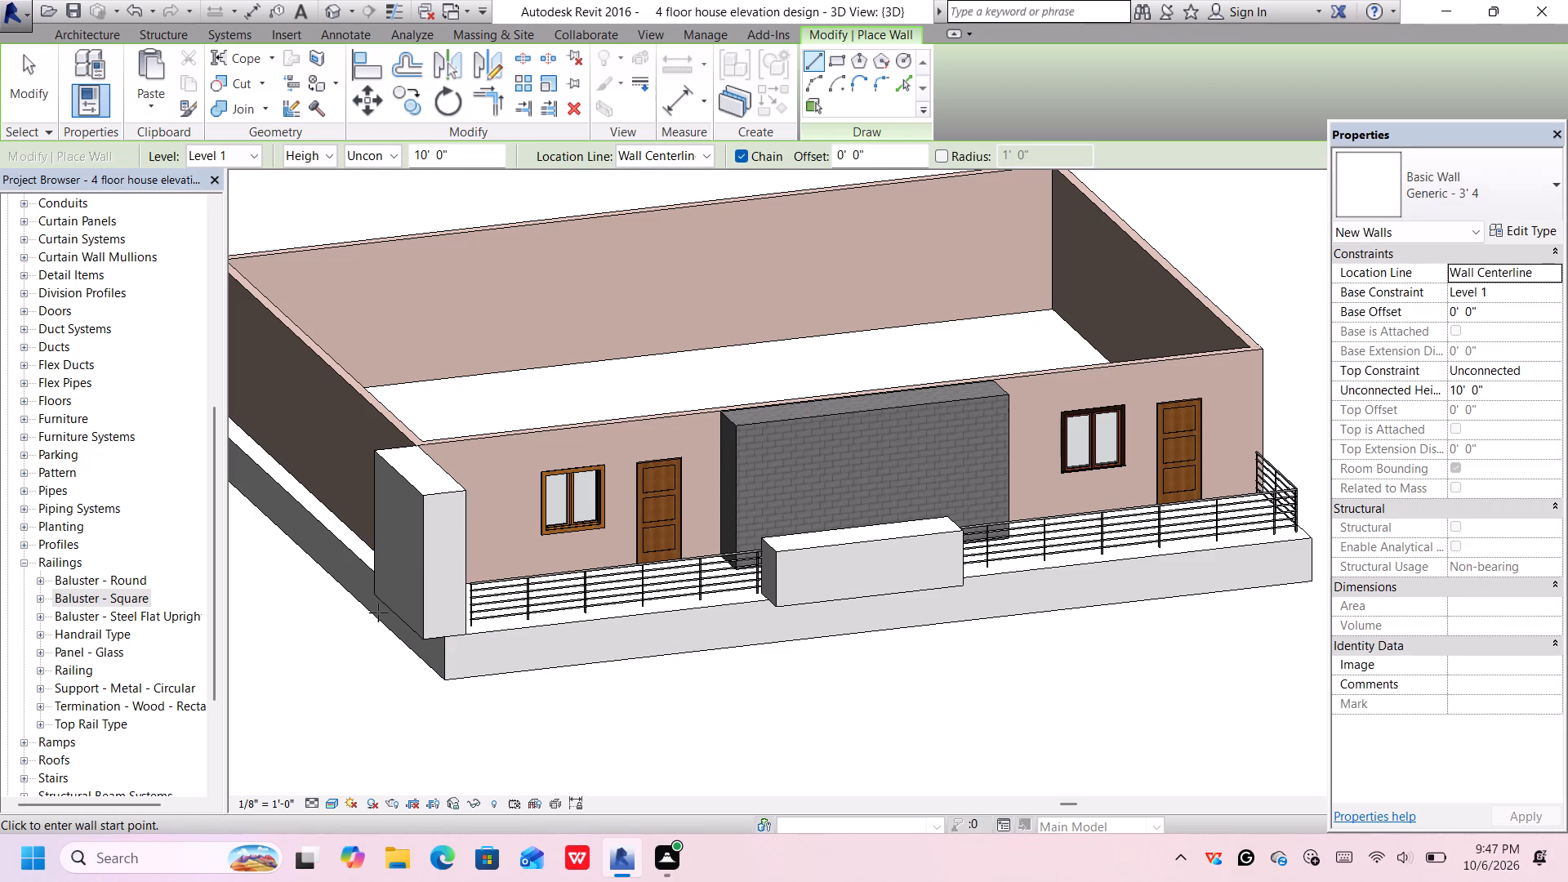
pyautogui.press('Escape')
# Nudge the new corner wall sideways until its outer face sits flush with the slab's side edge.
pyautogui.click(421, 562)
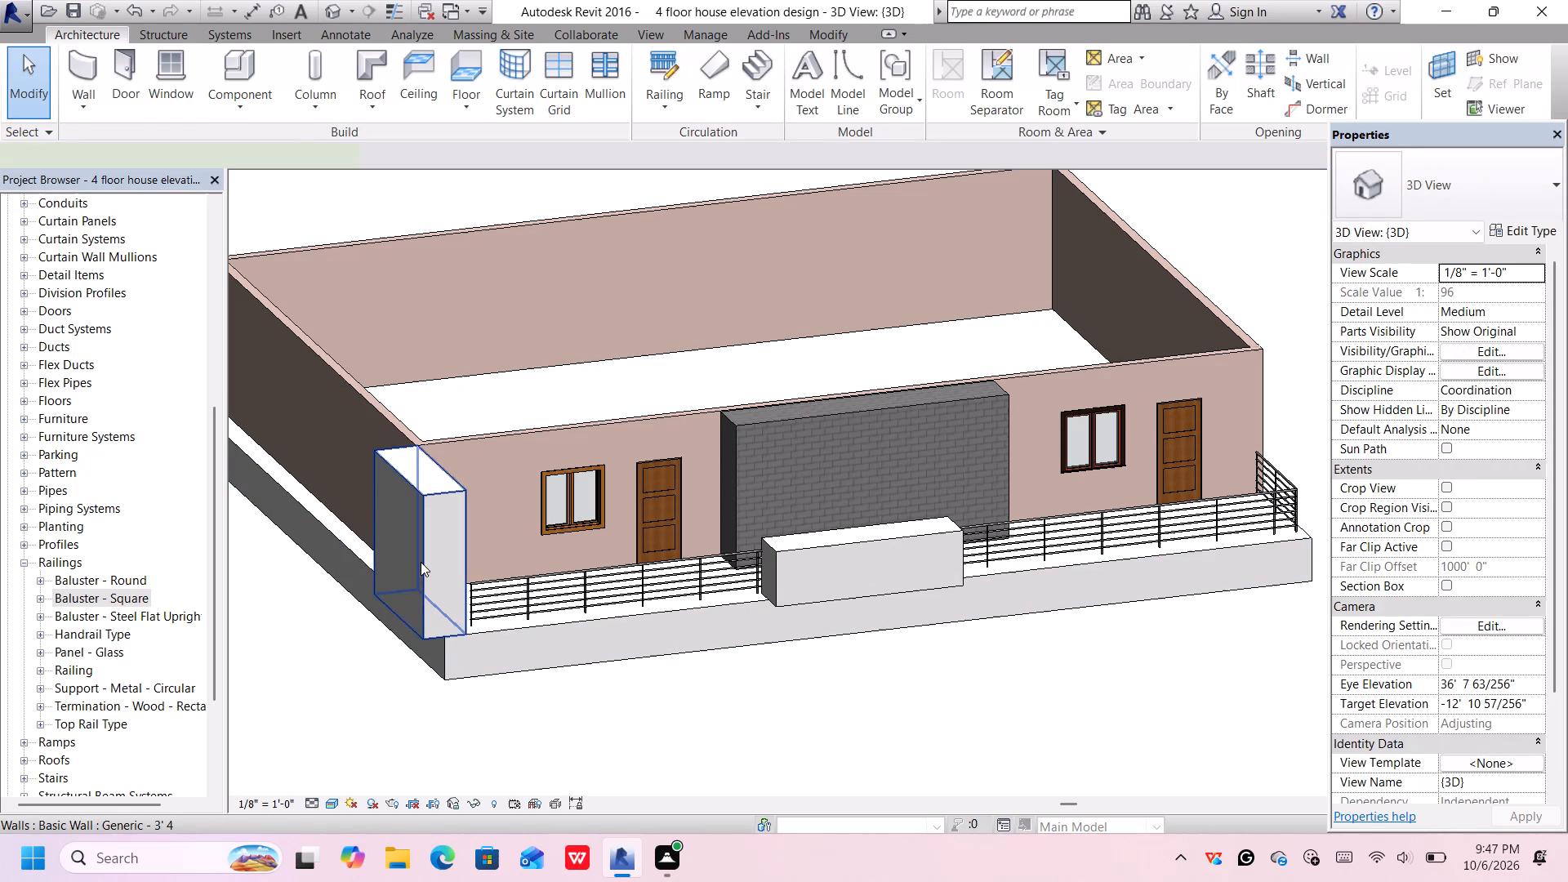
pyautogui.press('Right')
pyautogui.press('Right')
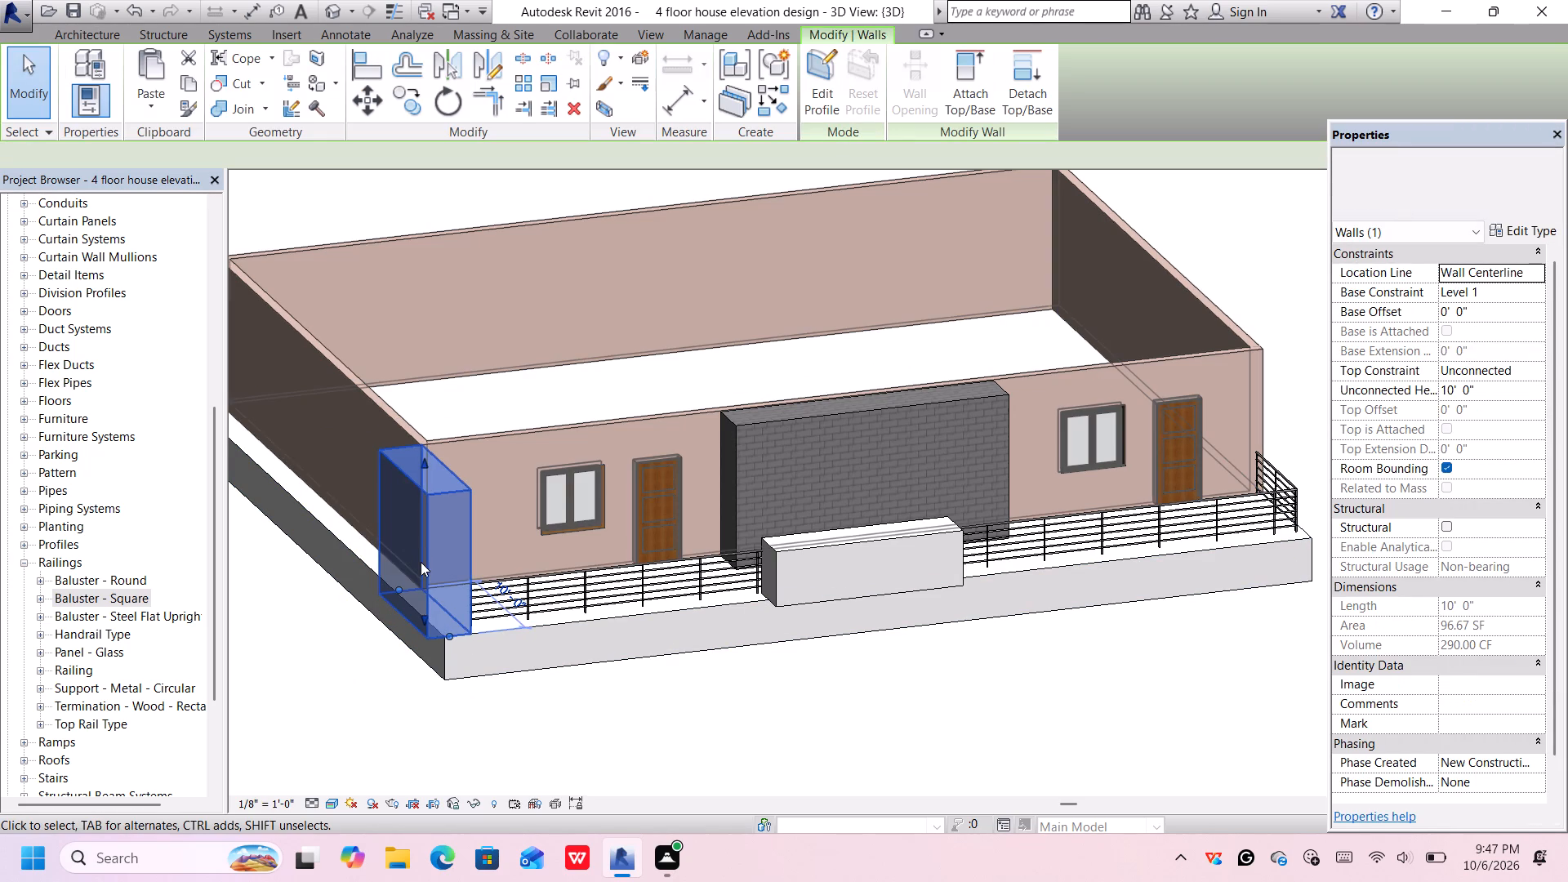
pyautogui.press('Right')
pyautogui.press('Right')
pyautogui.press('Right')
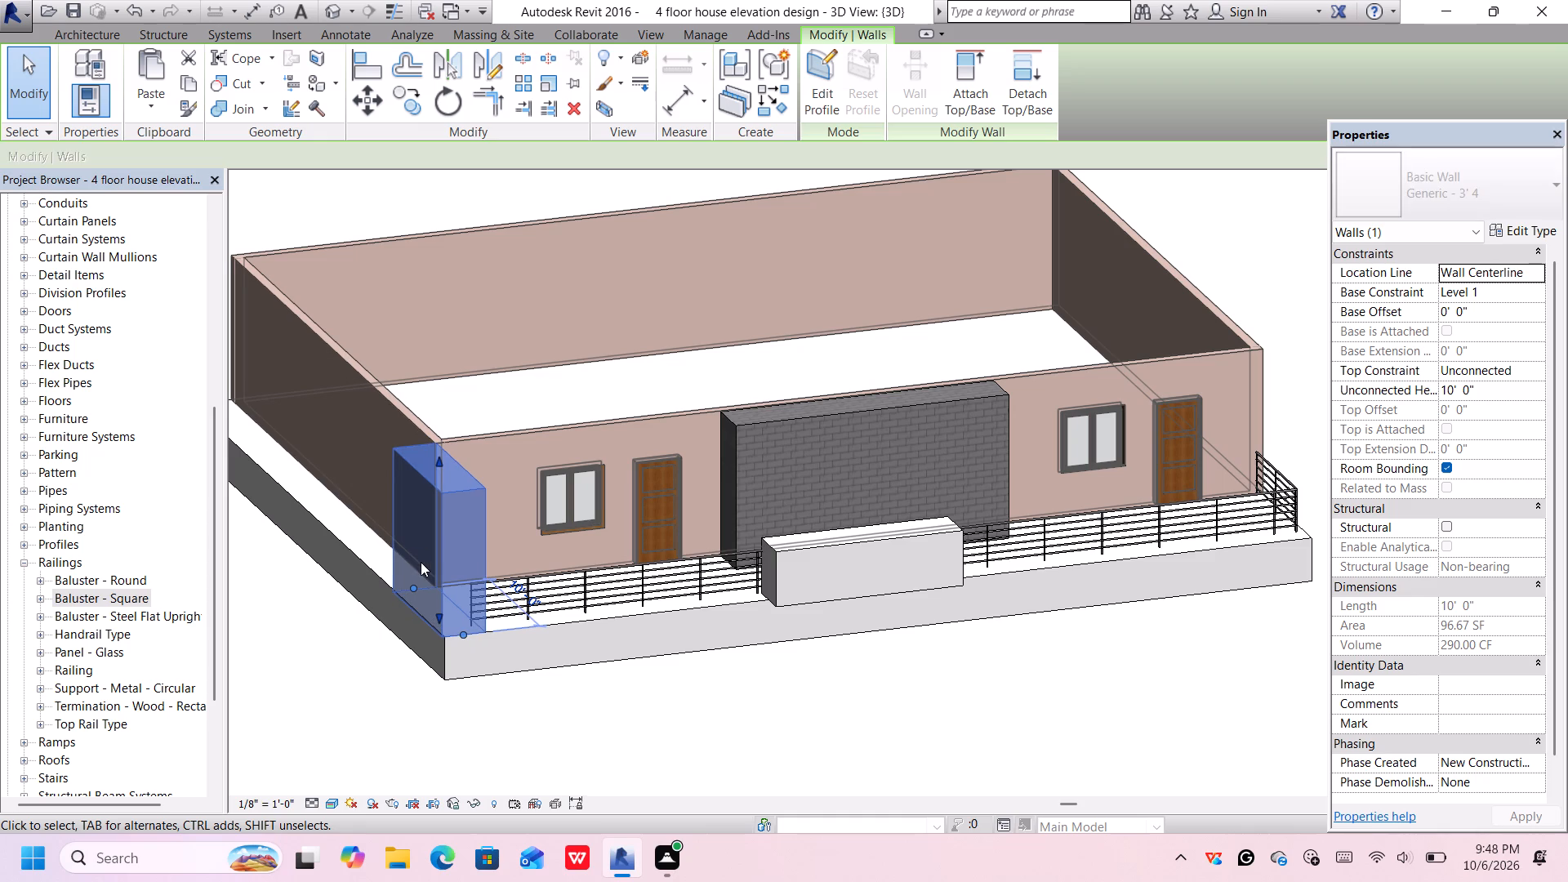
pyautogui.press('Left')
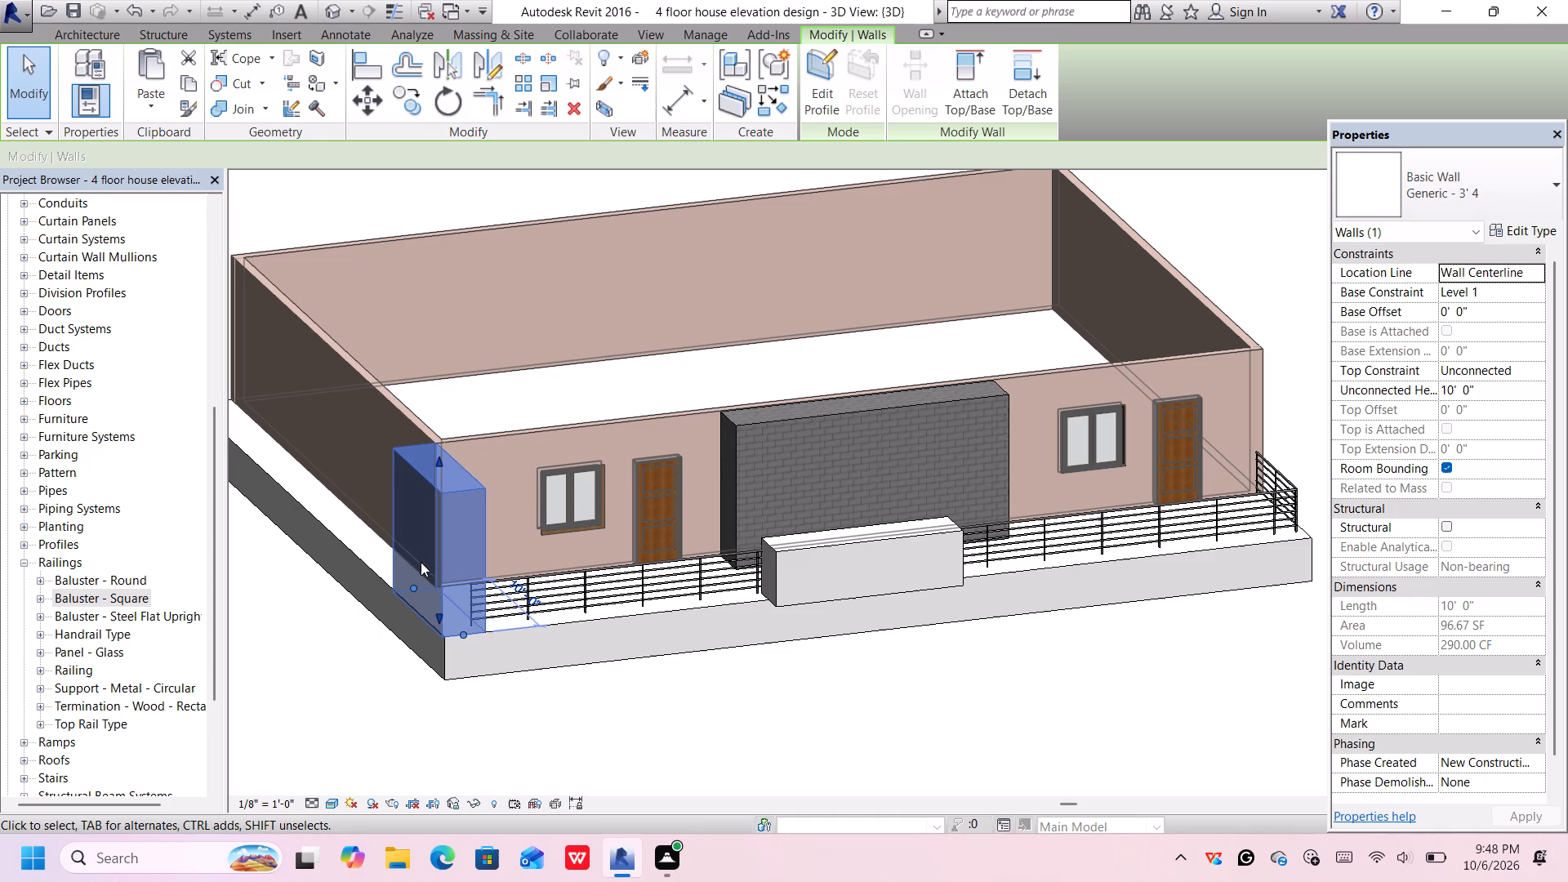
pyautogui.press('Right')
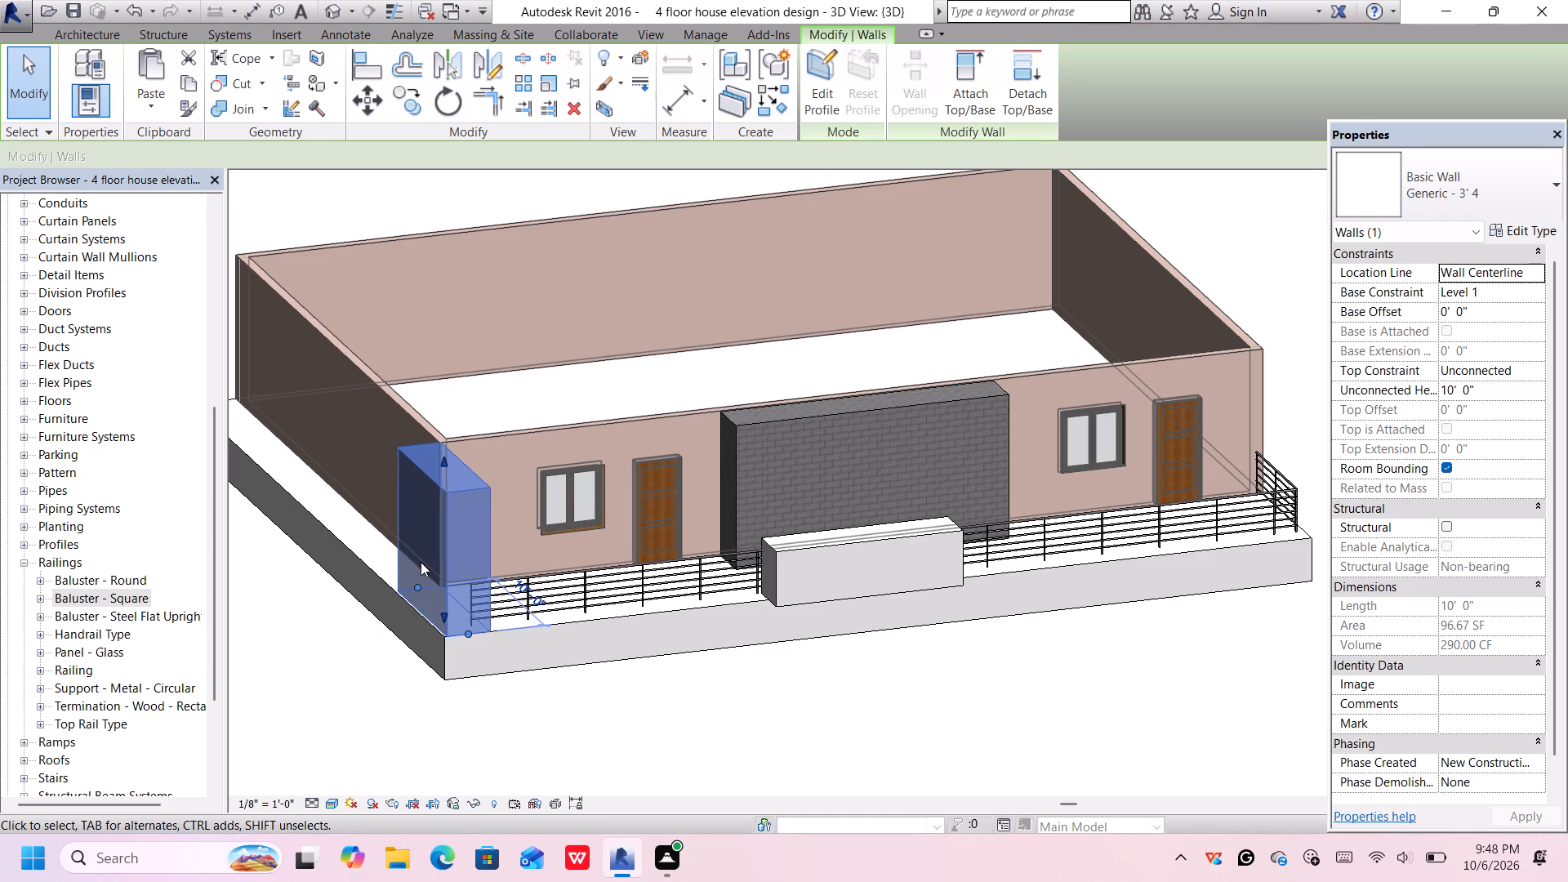
pyautogui.click(391, 765)
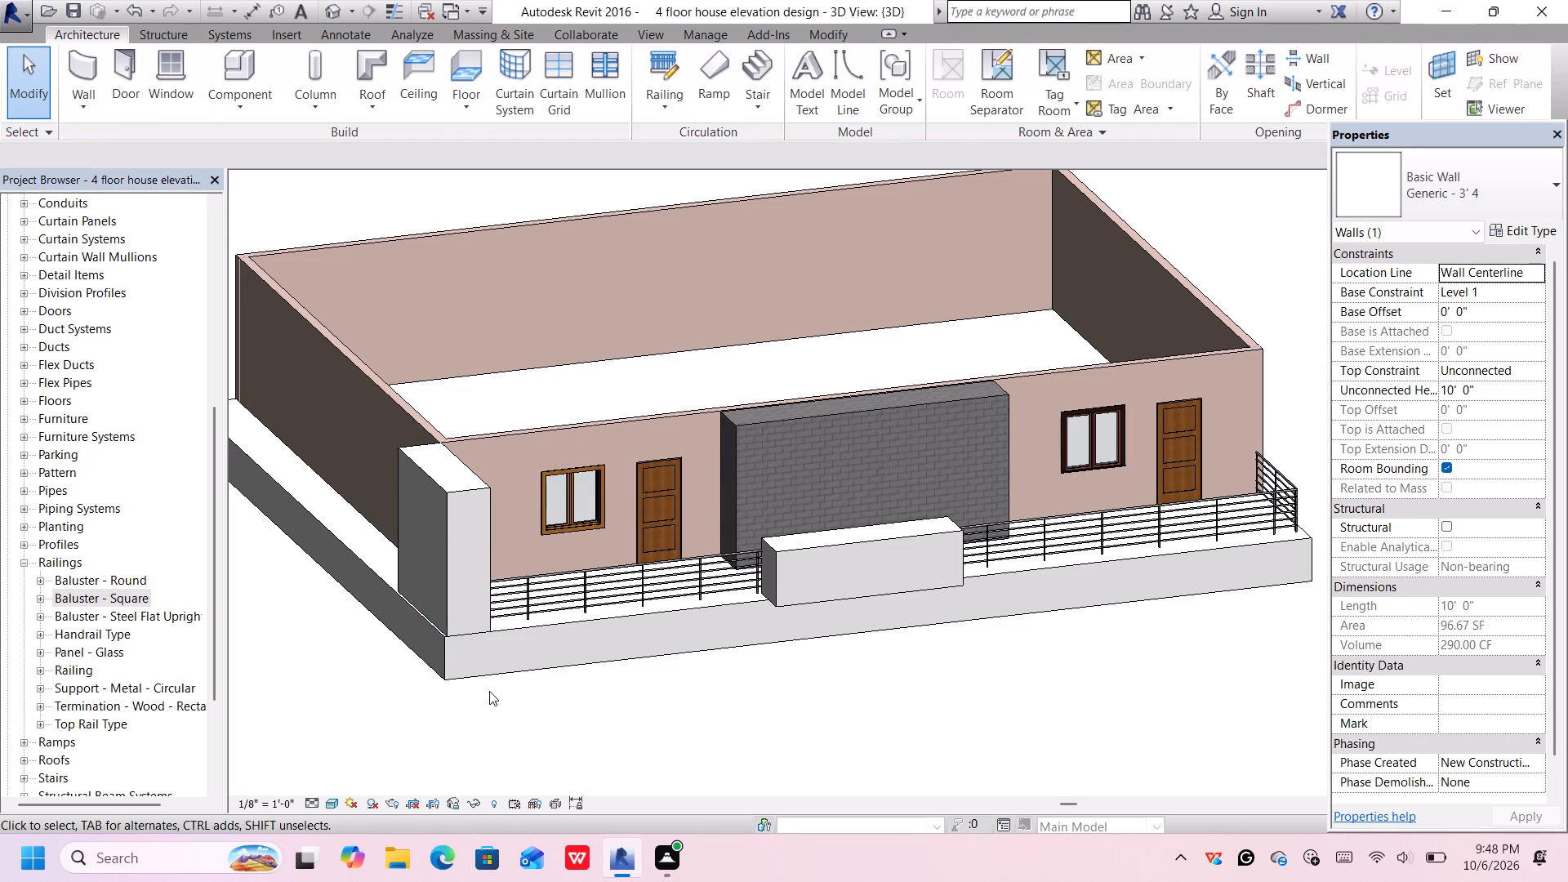
# Fine-tune the corner wall's position against the slab's front edge with small nudges, leaving it about 9' 10" long.
pyautogui.scroll(-3, 489, 682)
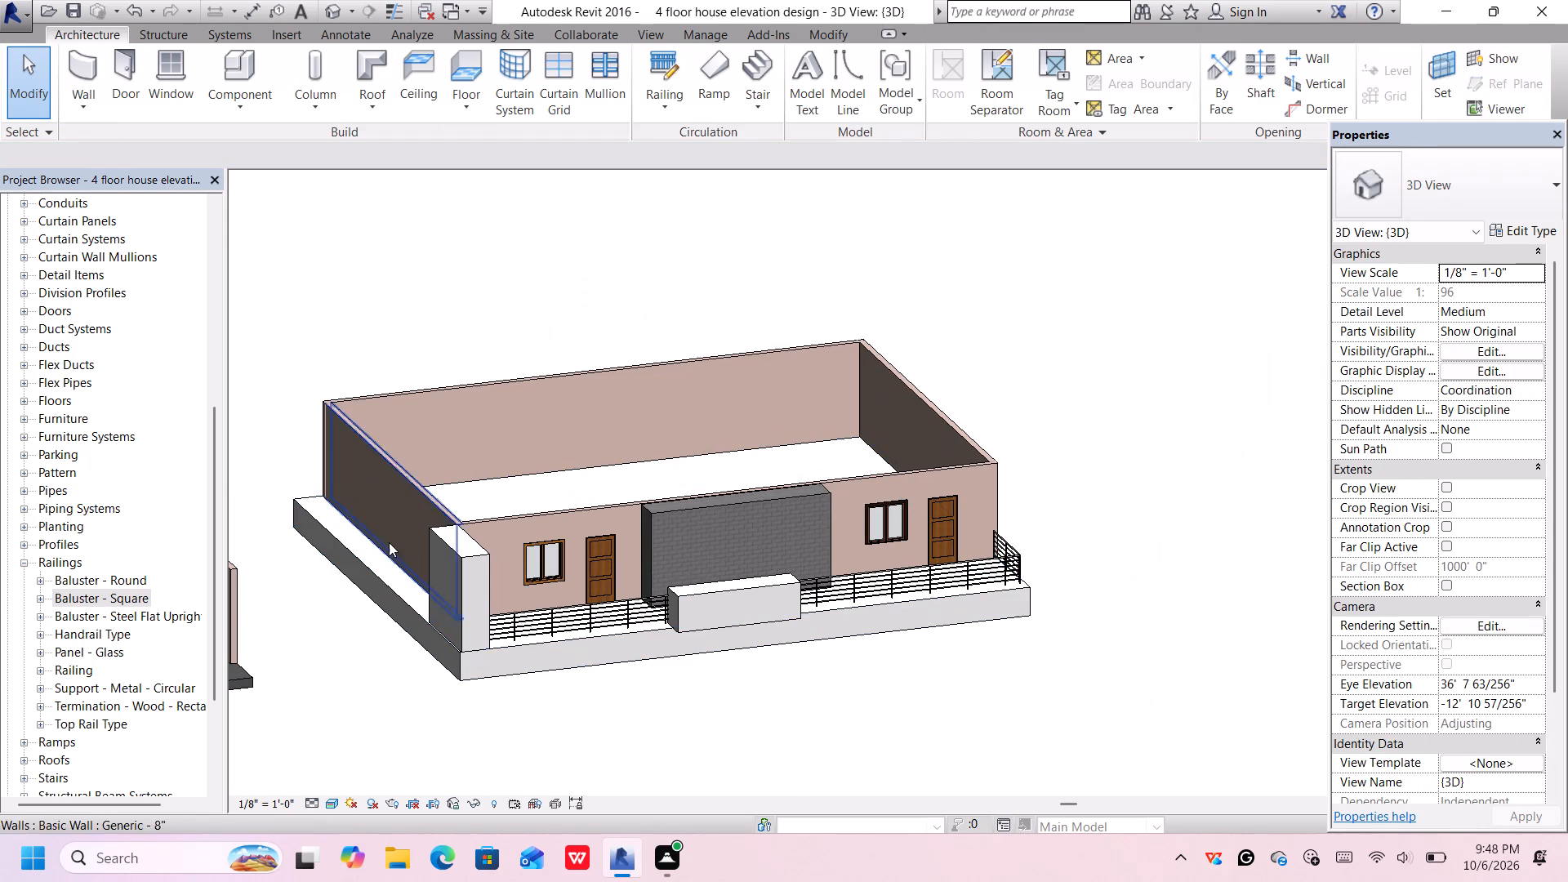
pyautogui.scroll(4, 445, 563)
pyautogui.click(448, 530)
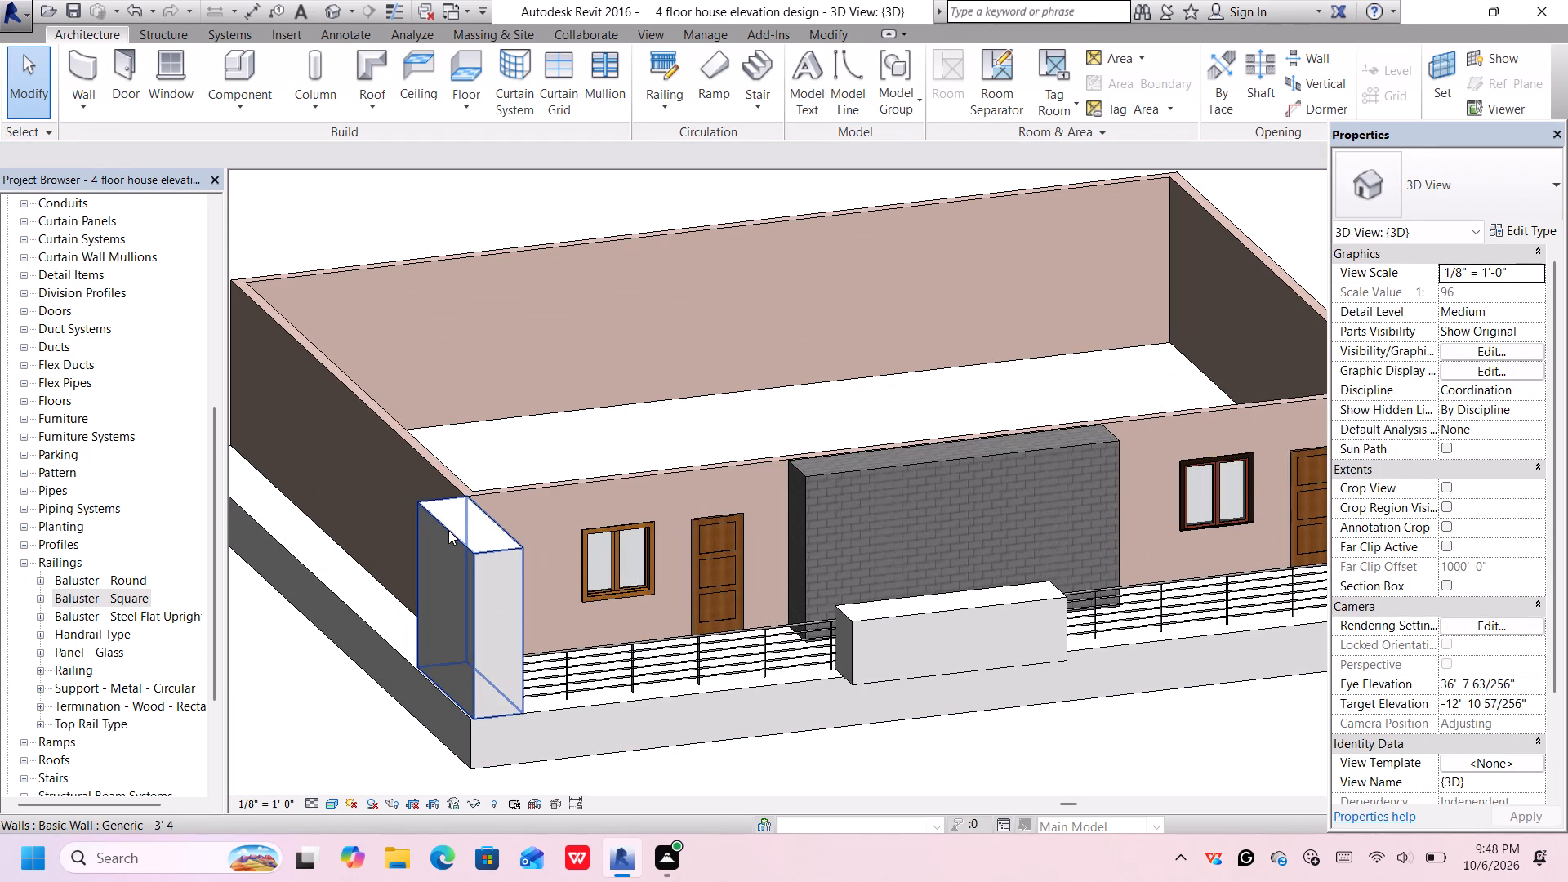
pyautogui.scroll(4, 442, 578)
pyautogui.moveTo(447, 581); pyautogui.dragTo(666, 502, button='middle')
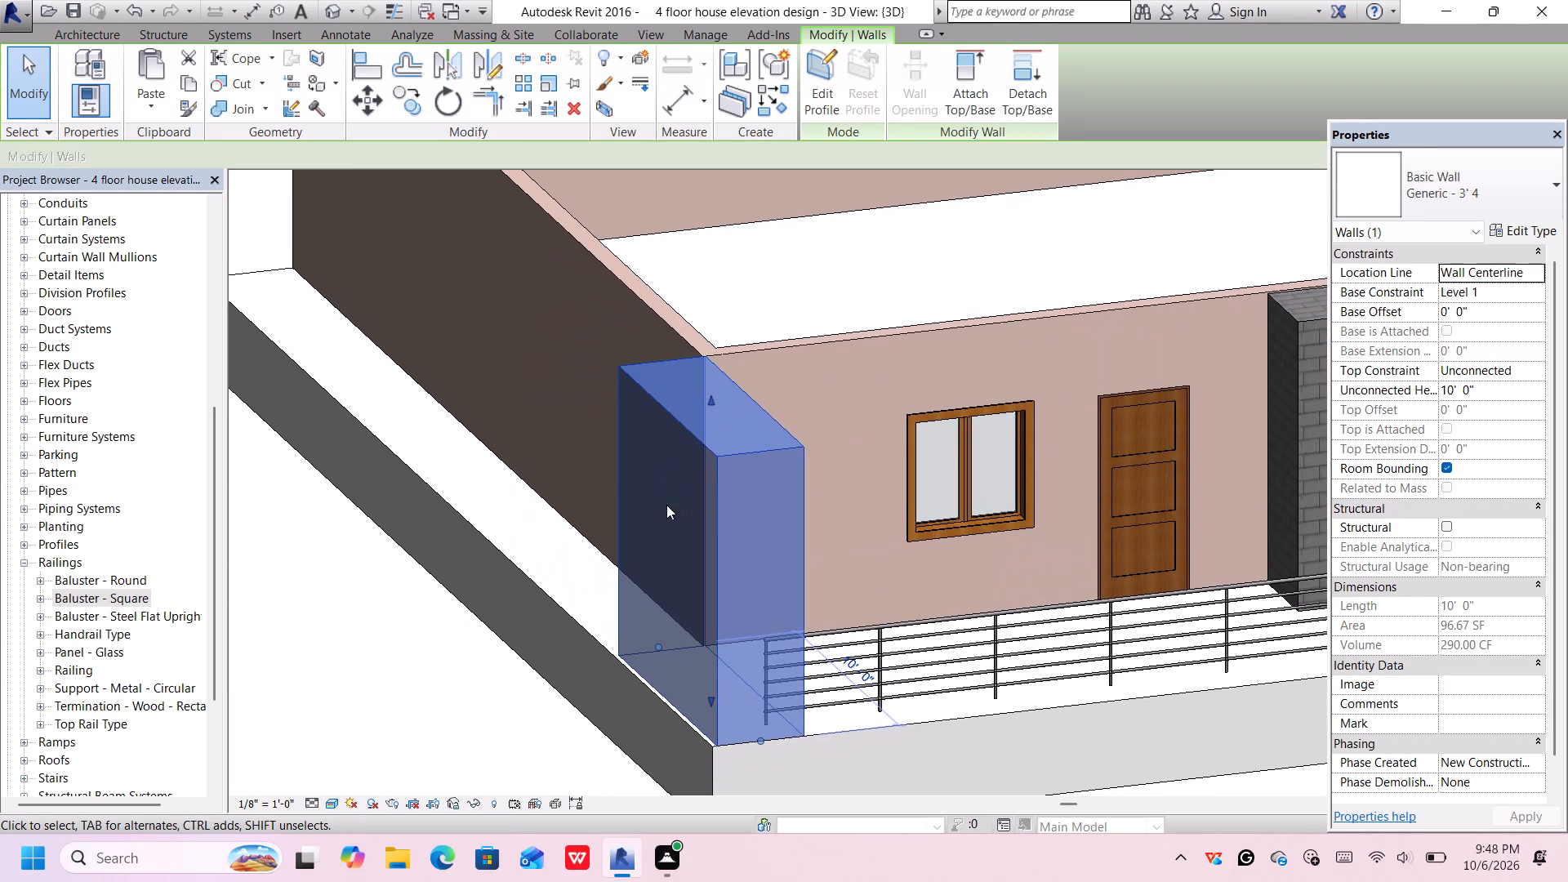
pyautogui.press('Down')
pyautogui.press('Down')
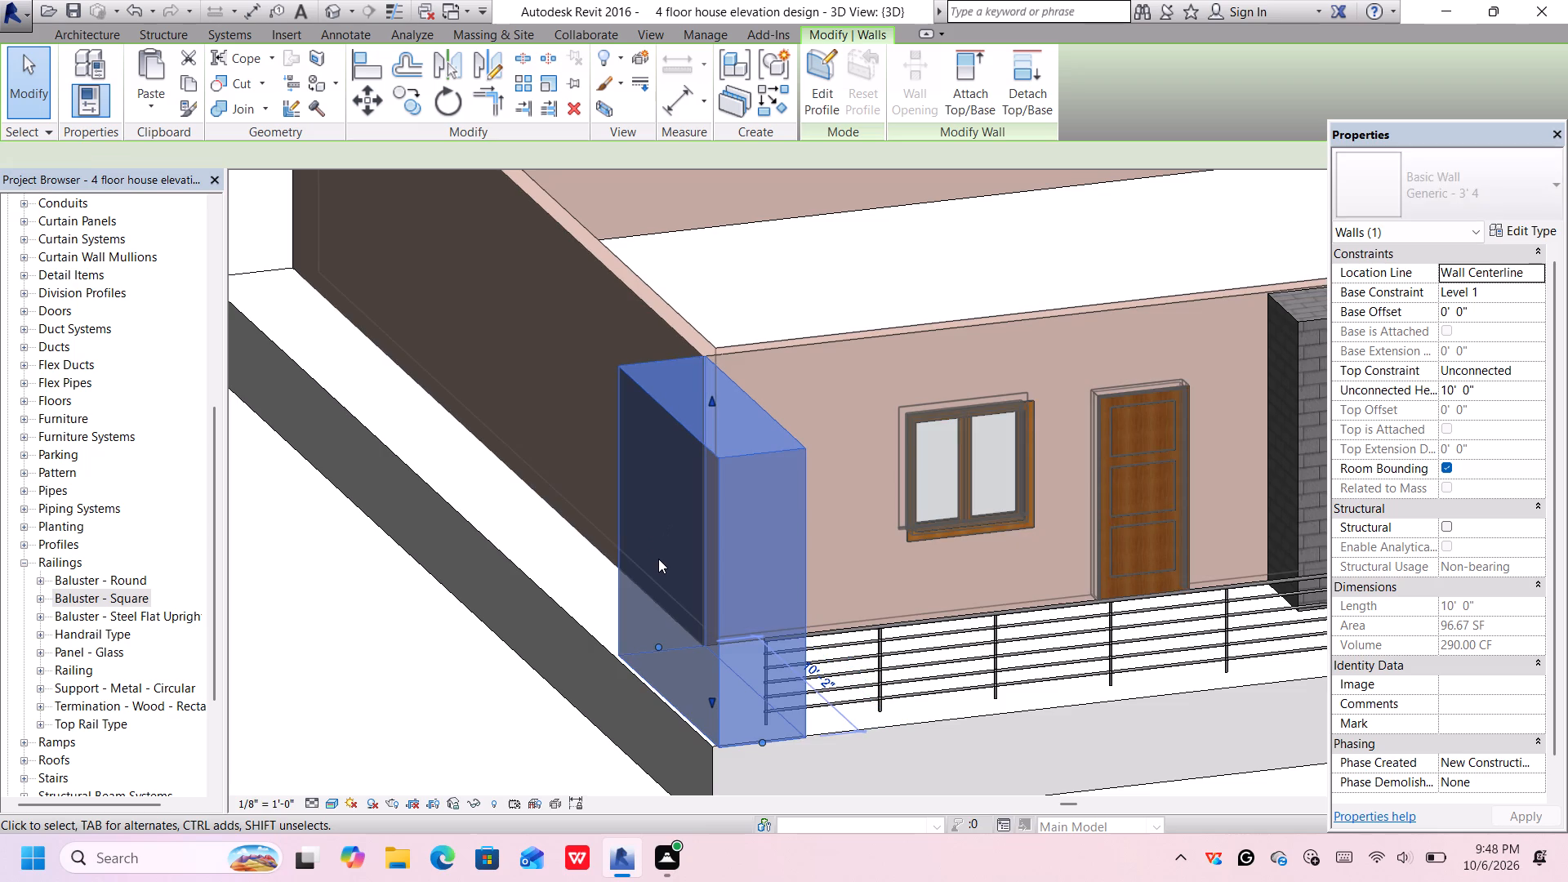
pyautogui.press('Down')
pyautogui.press('Up')
pyautogui.press('Up')
pyautogui.press('Up')
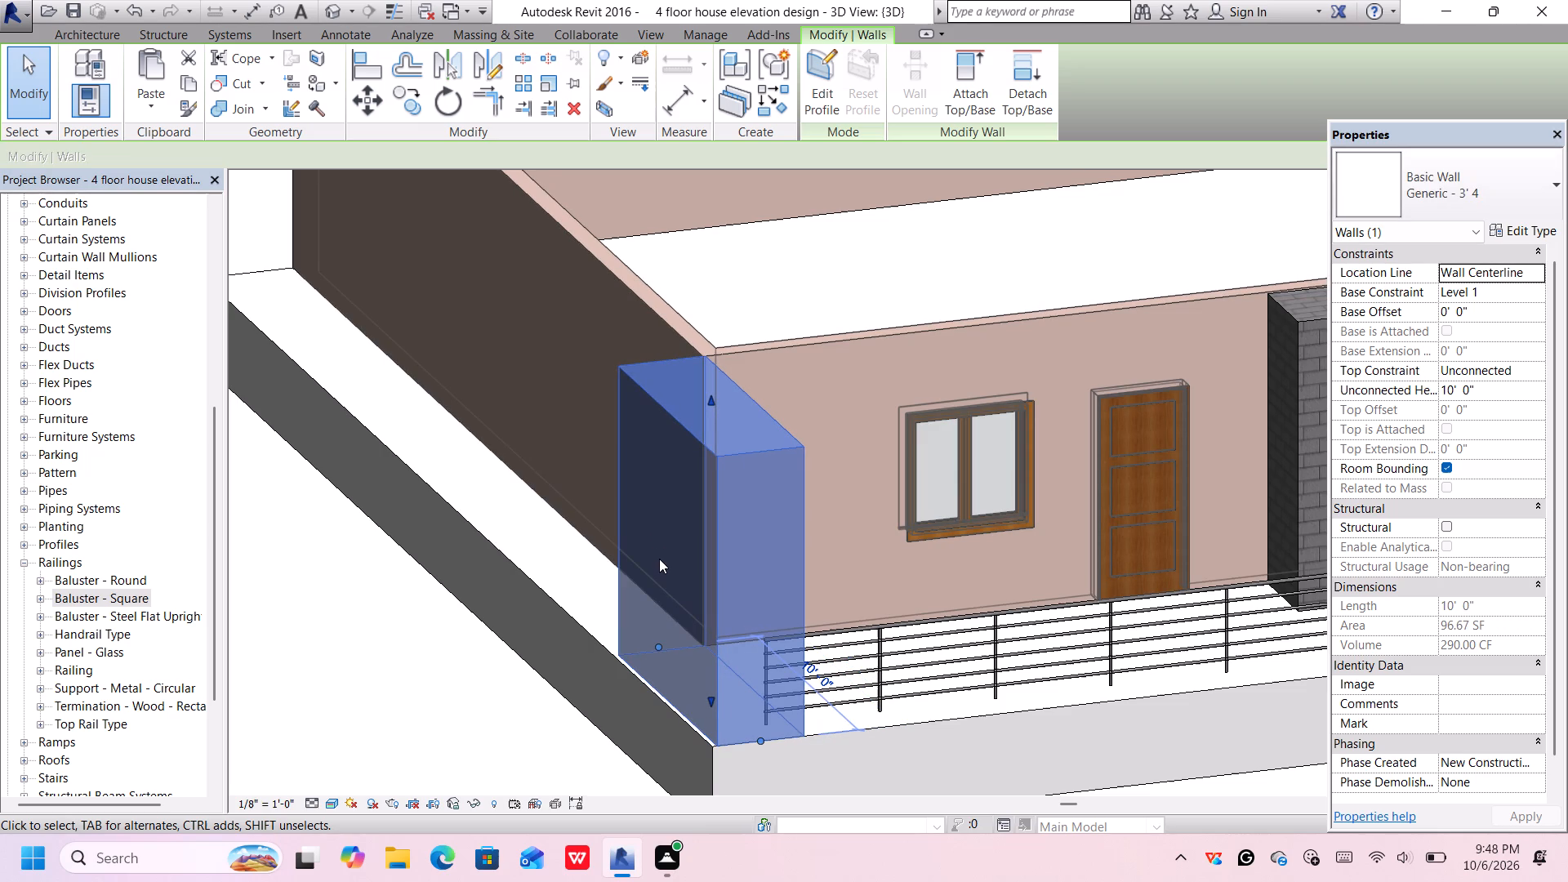
pyautogui.press('Up')
pyautogui.press('Up')
pyautogui.press('Down')
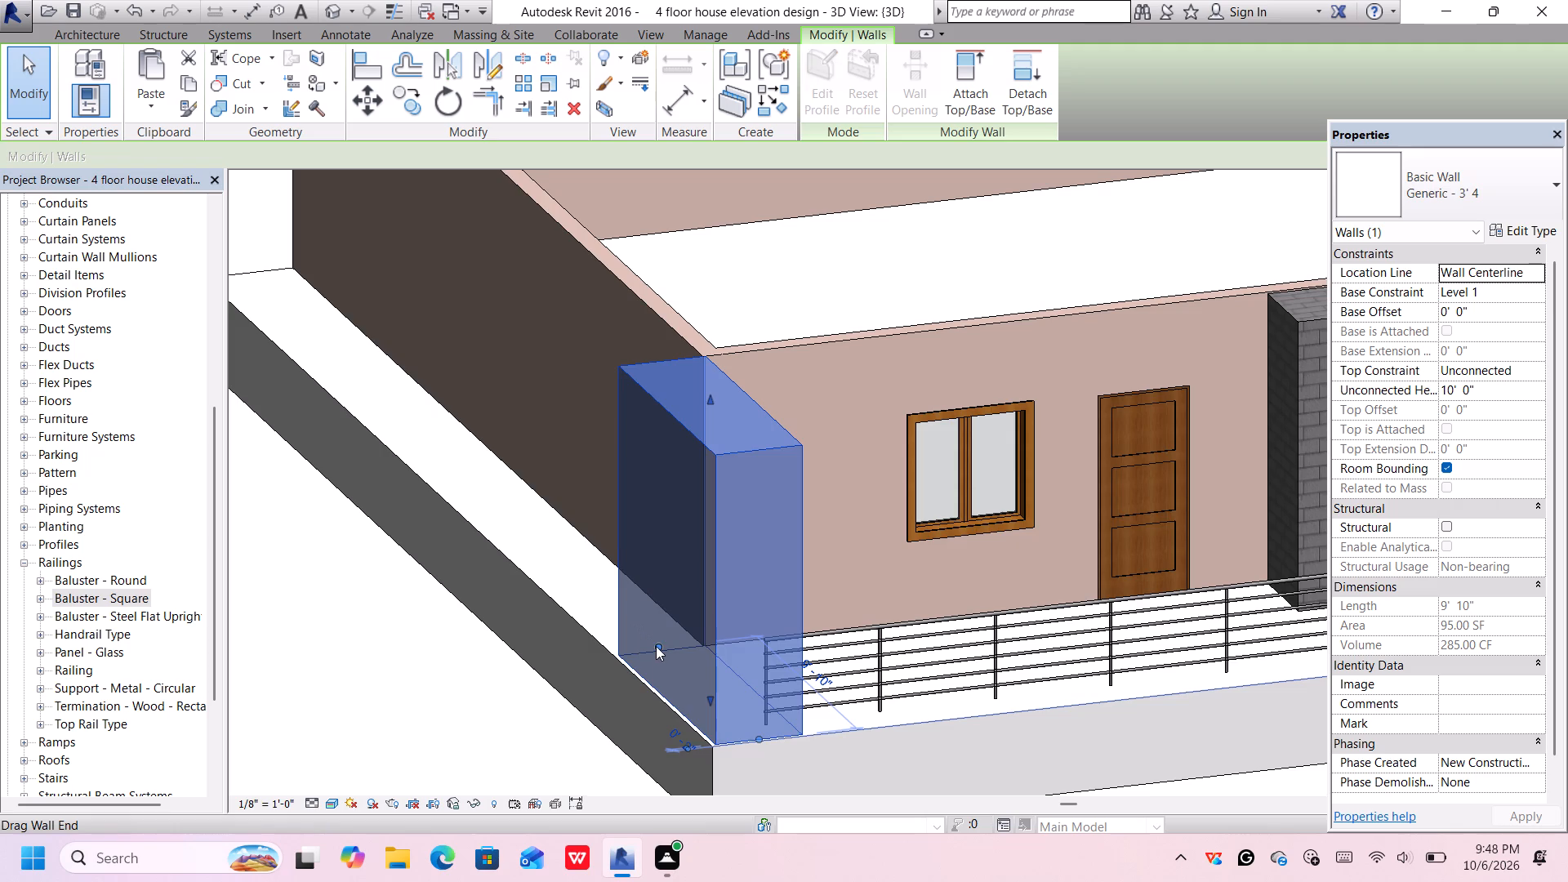
# Extend the corner wall's rear end along the slab's side to the rear slab edge, about 49' 11" long.
pyautogui.moveTo(656, 646); pyautogui.dragTo(388, 574)
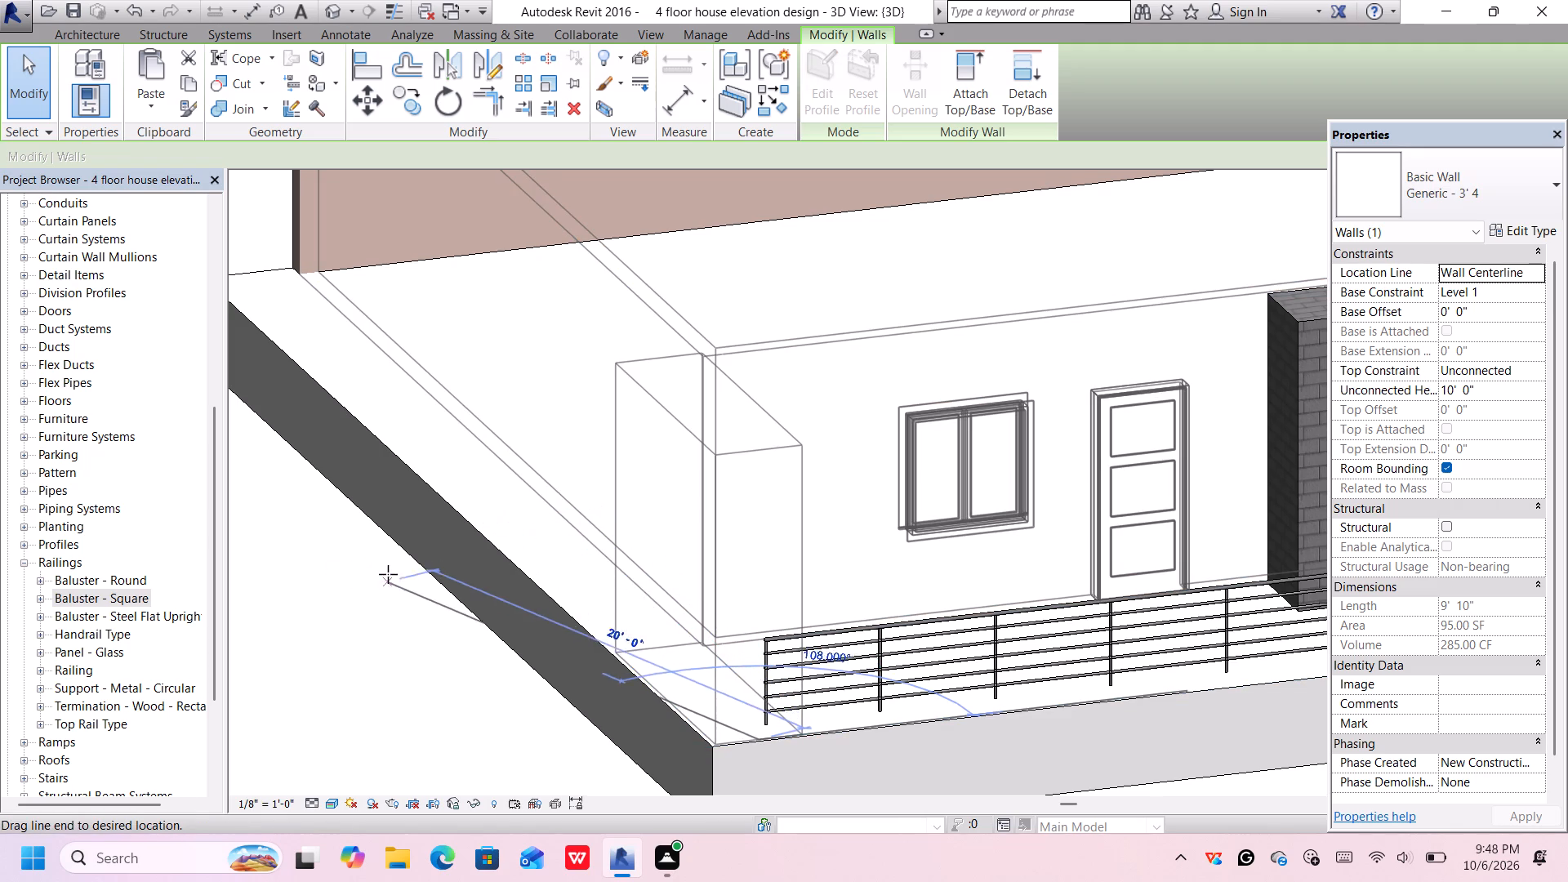
pyautogui.moveTo(388, 574); pyautogui.dragTo(296, 345)
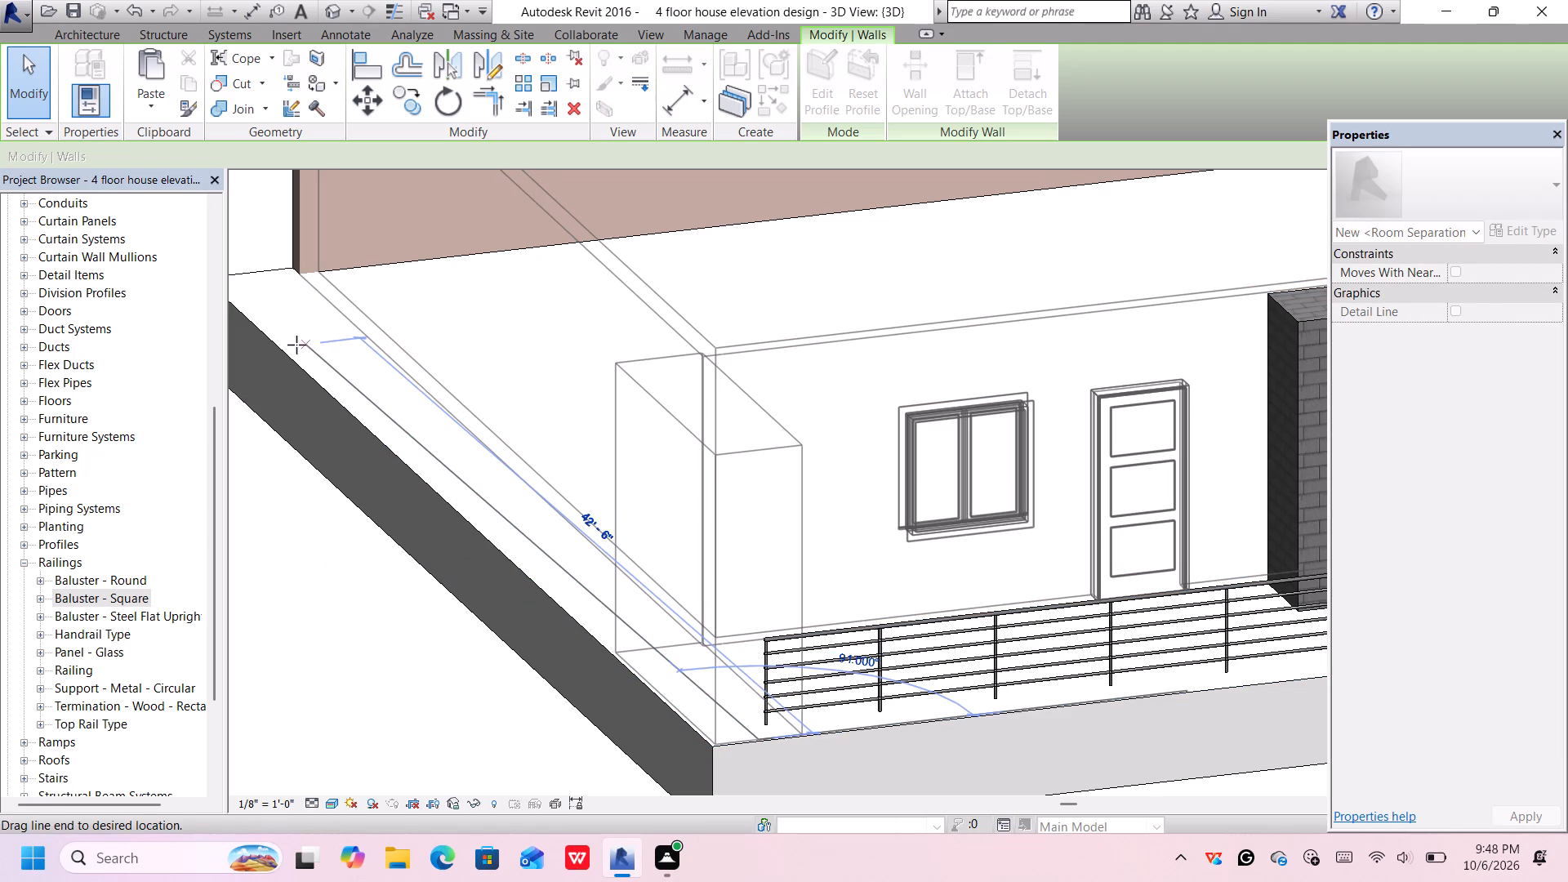
pyautogui.moveTo(296, 345); pyautogui.dragTo(296, 344)
pyautogui.scroll(-2, 308, 340)
pyautogui.moveTo(317, 350); pyautogui.dragTo(457, 449, button='middle')
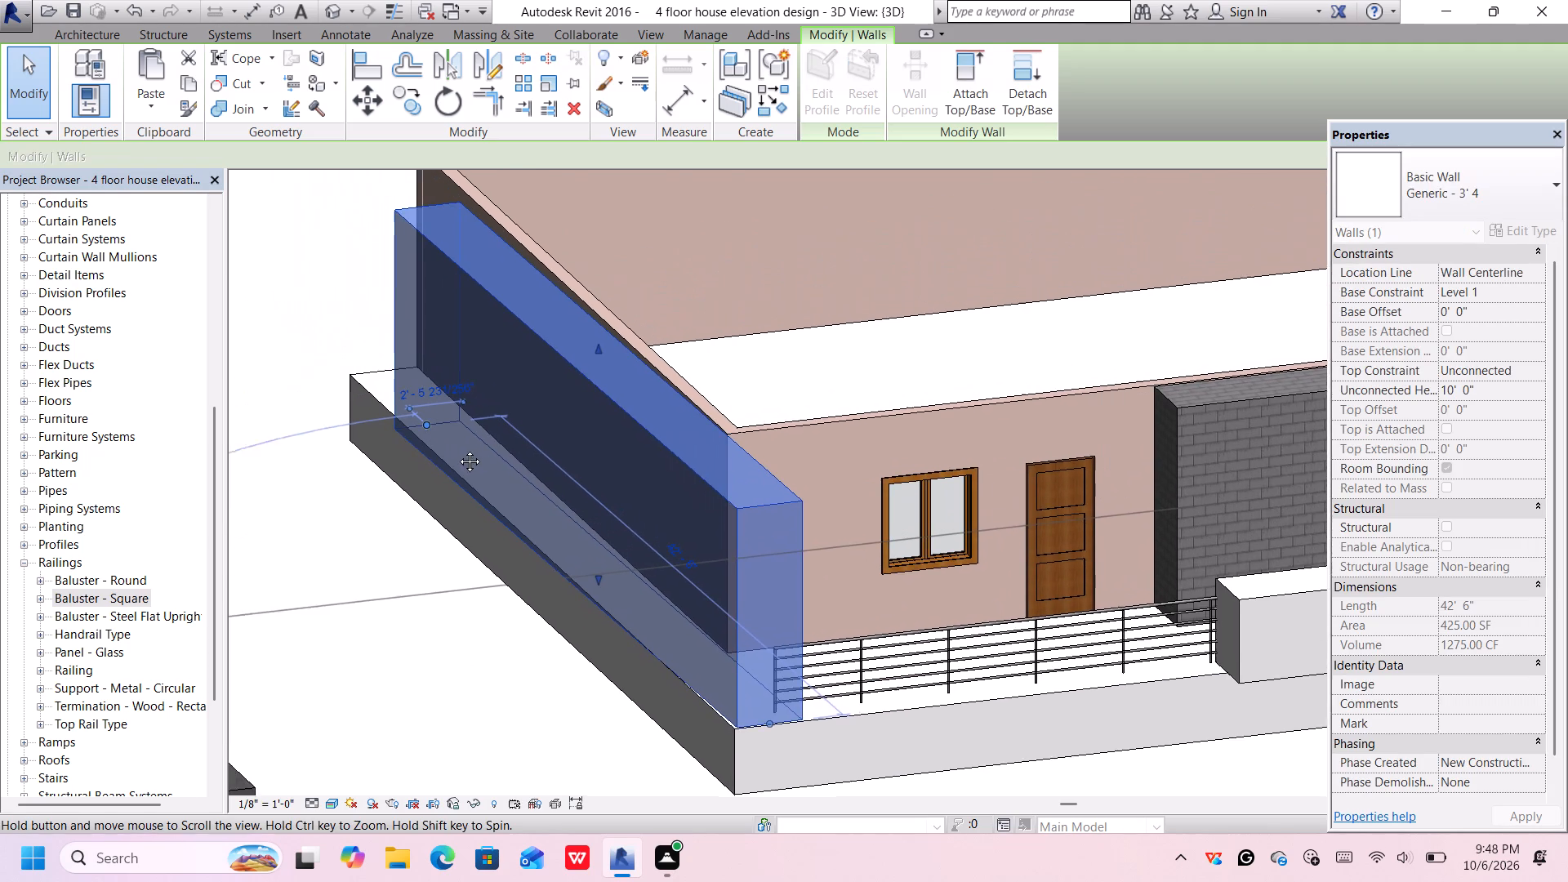
pyautogui.moveTo(457, 449); pyautogui.dragTo(480, 479, button='middle')
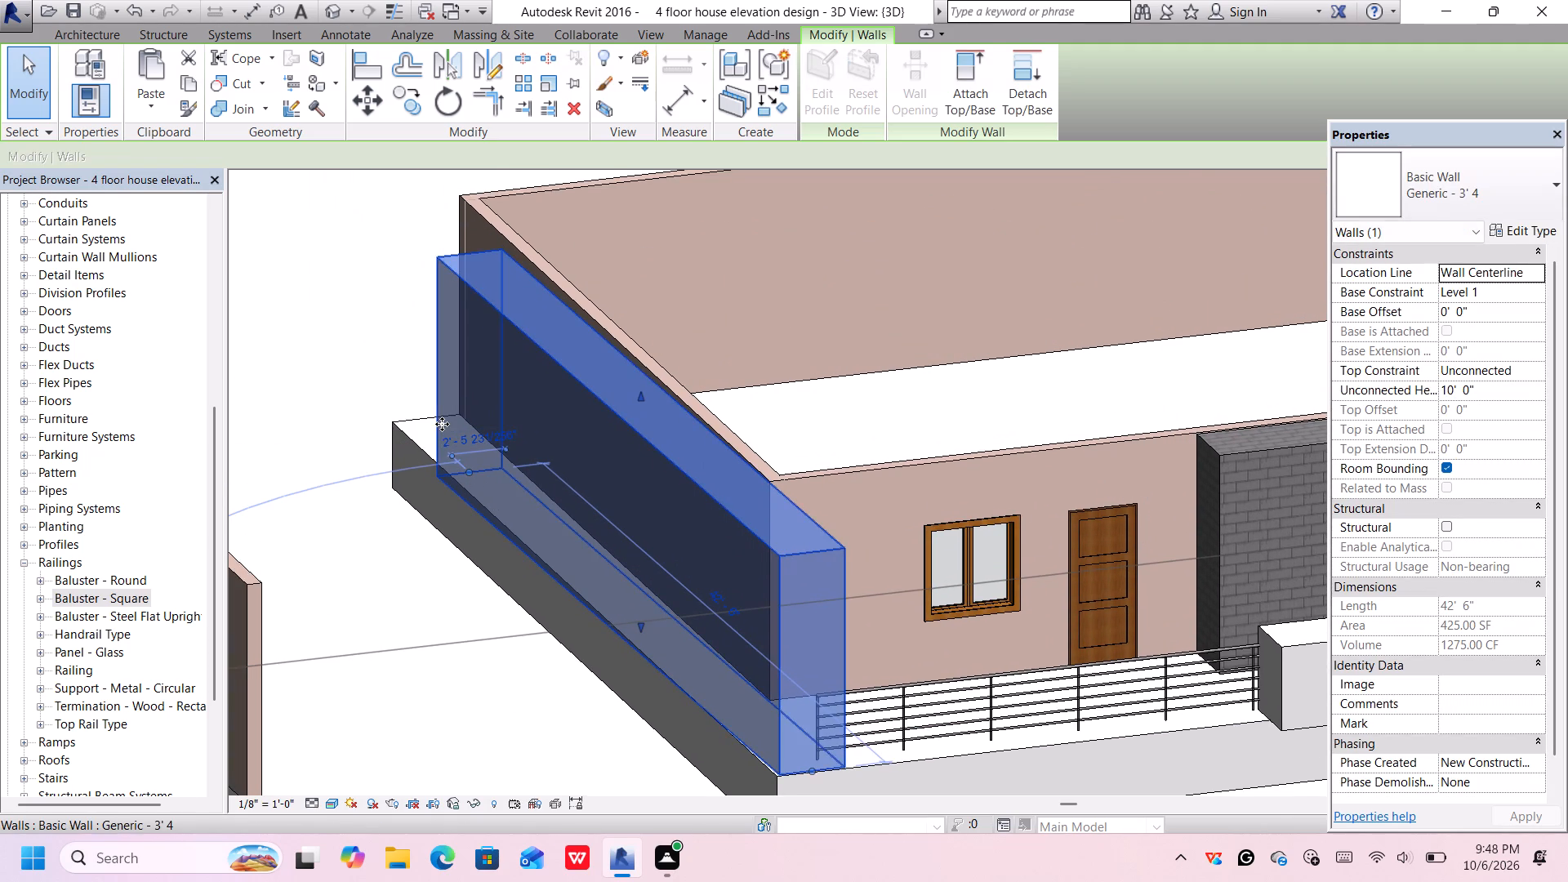
pyautogui.moveTo(468, 470); pyautogui.dragTo(444, 429)
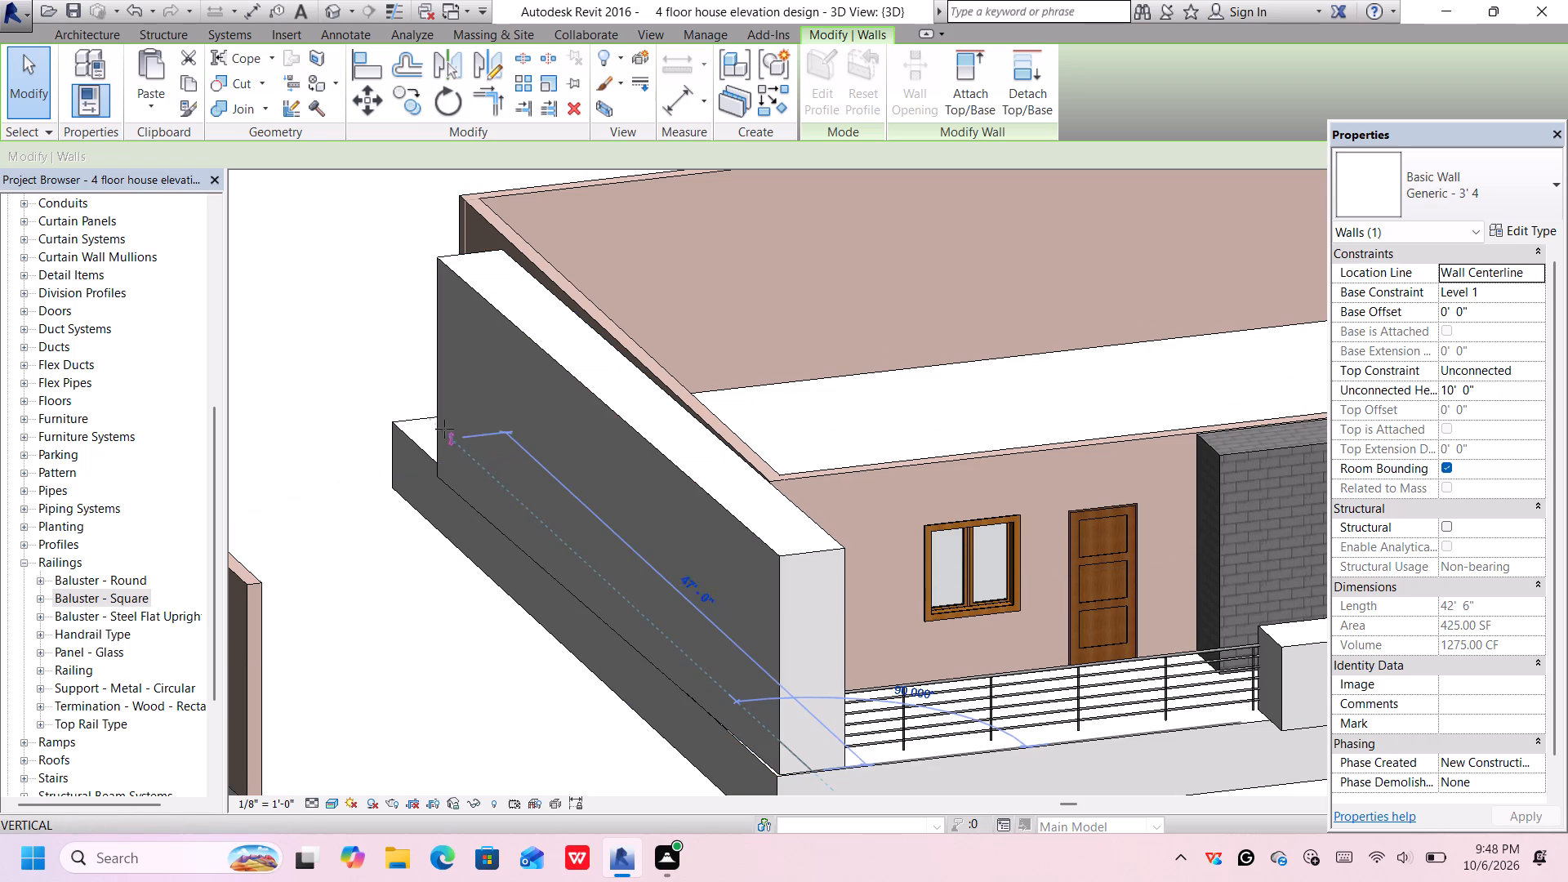
pyautogui.moveTo(444, 429); pyautogui.dragTo(432, 415)
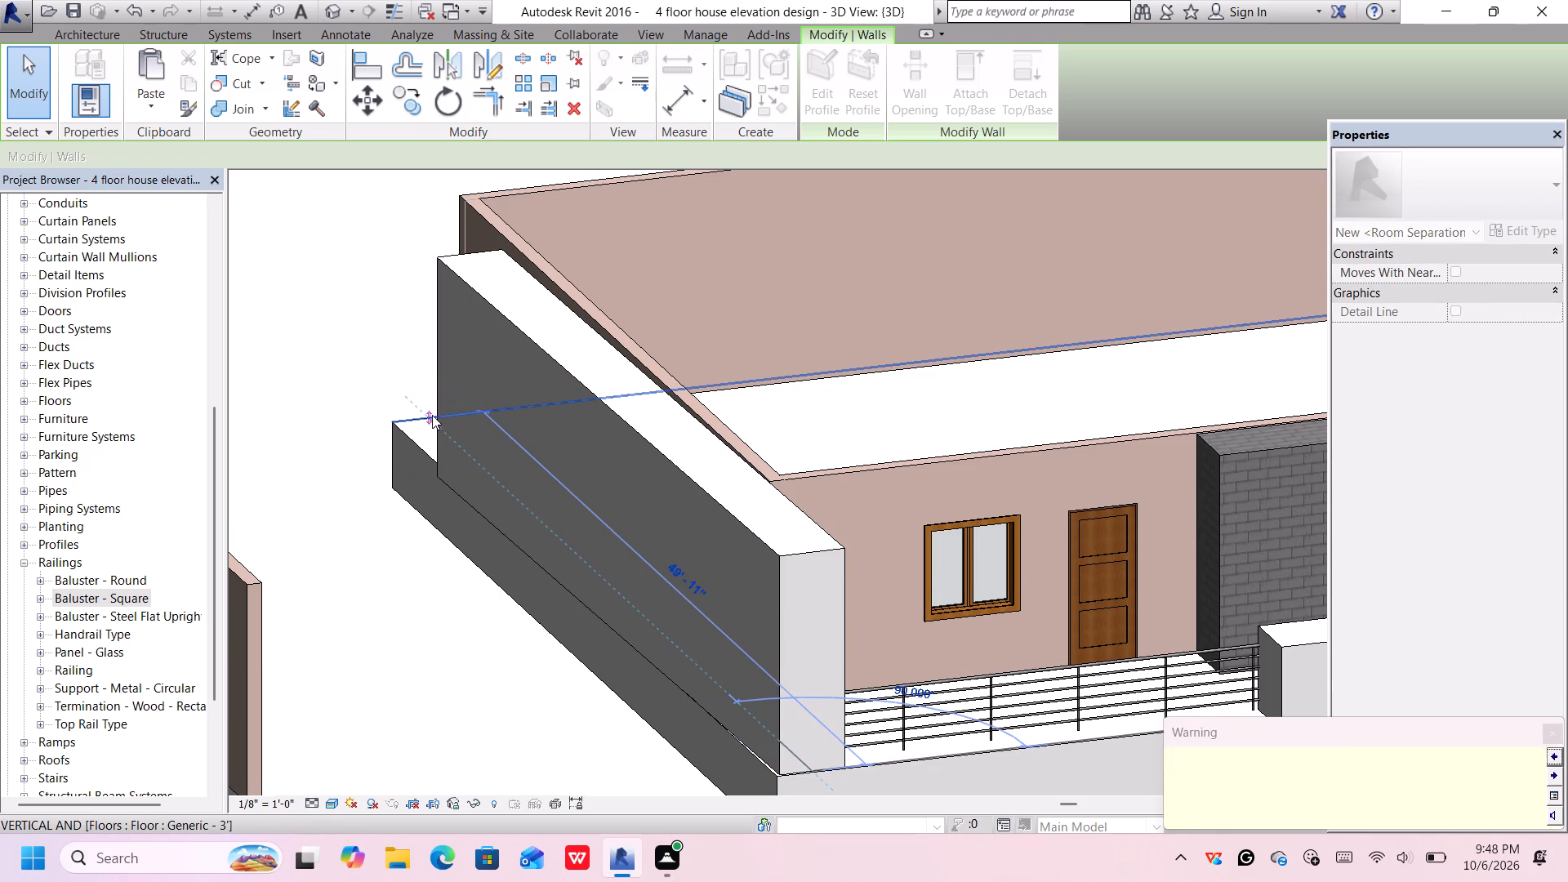
pyautogui.scroll(-2, 494, 477)
pyautogui.moveTo(535, 505); pyautogui.dragTo(554, 414, button='middle')
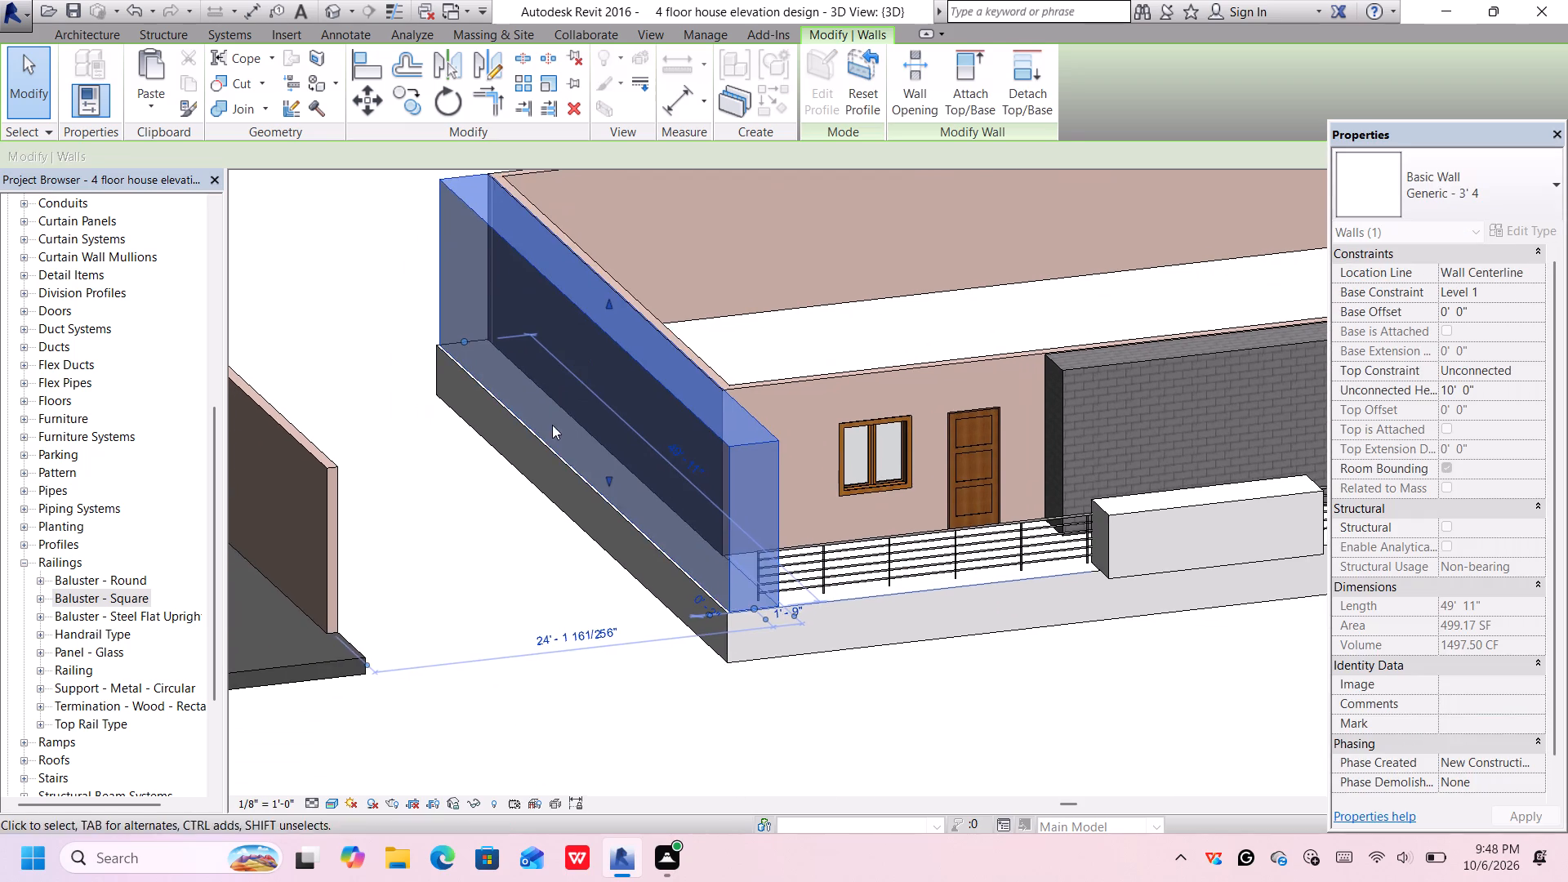
pyautogui.scroll(3, 568, 465)
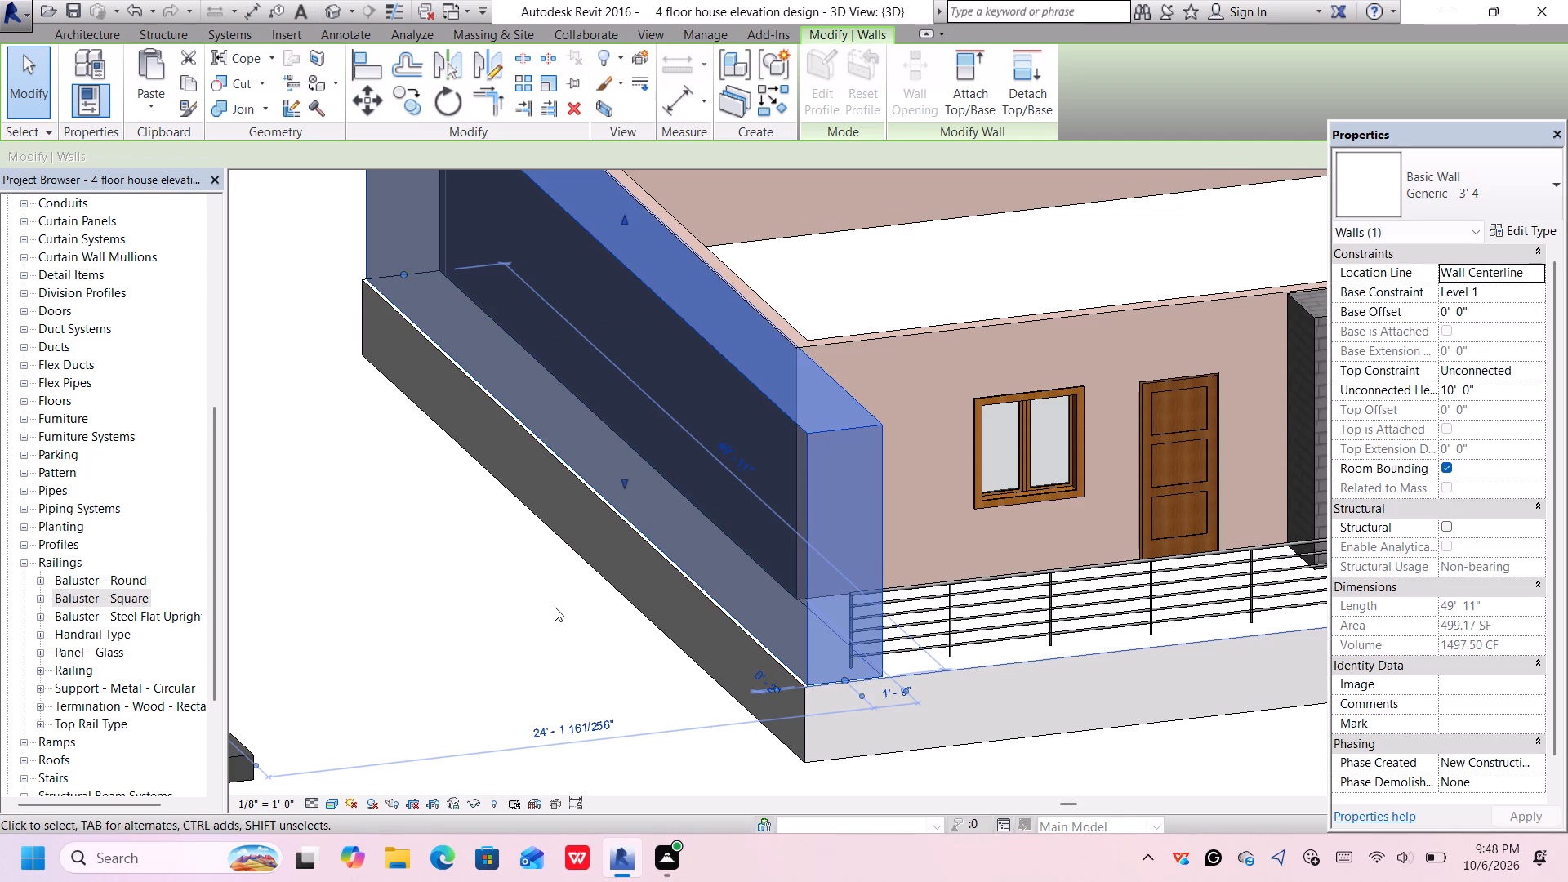
pyautogui.click(491, 647)
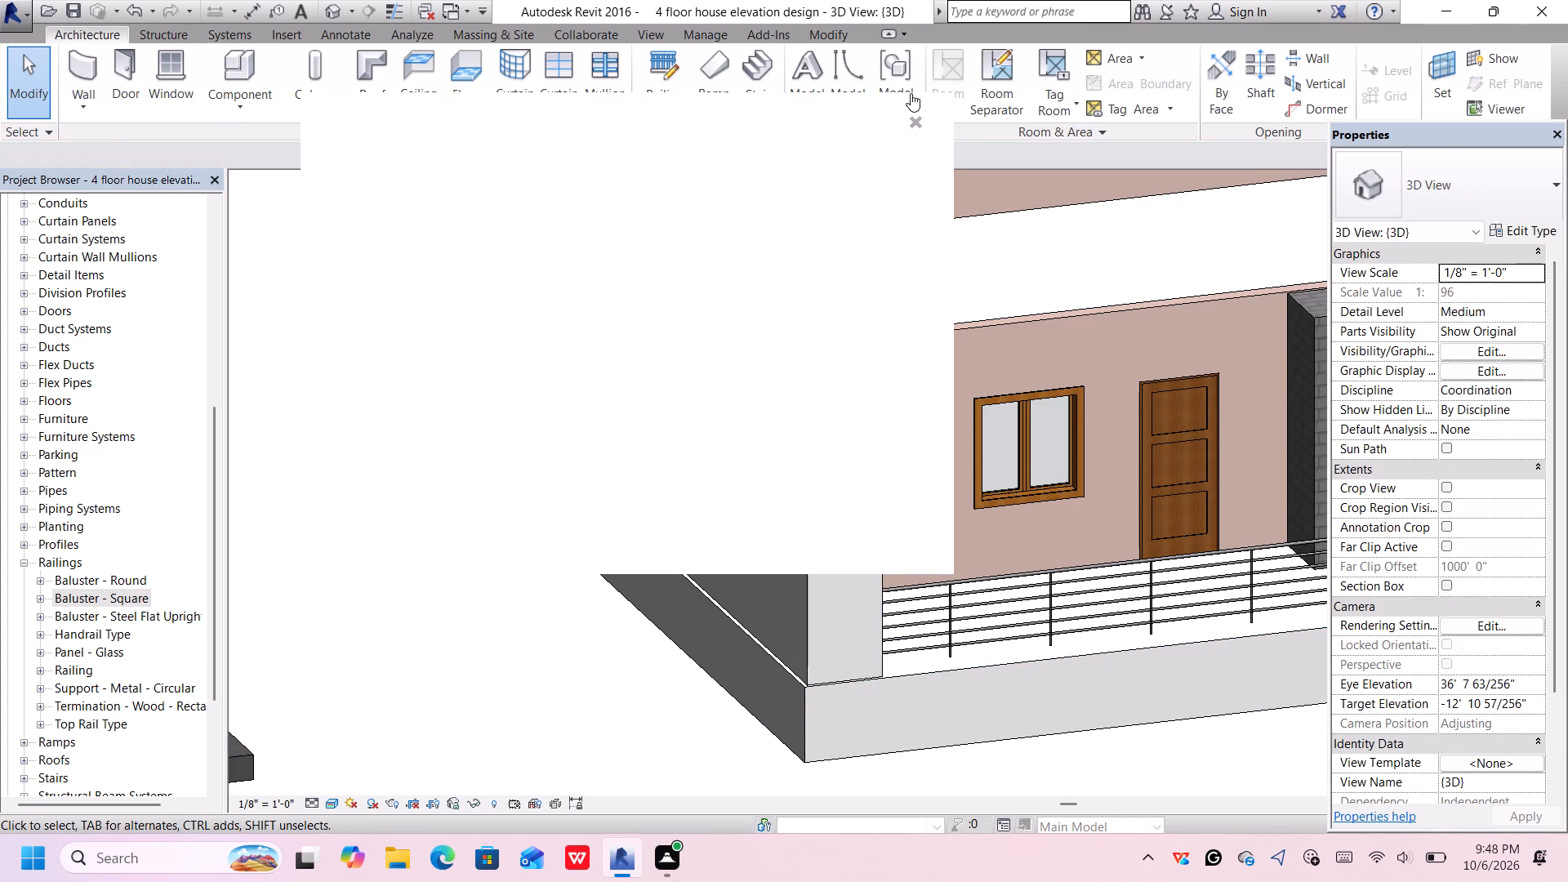
pyautogui.click(918, 116)
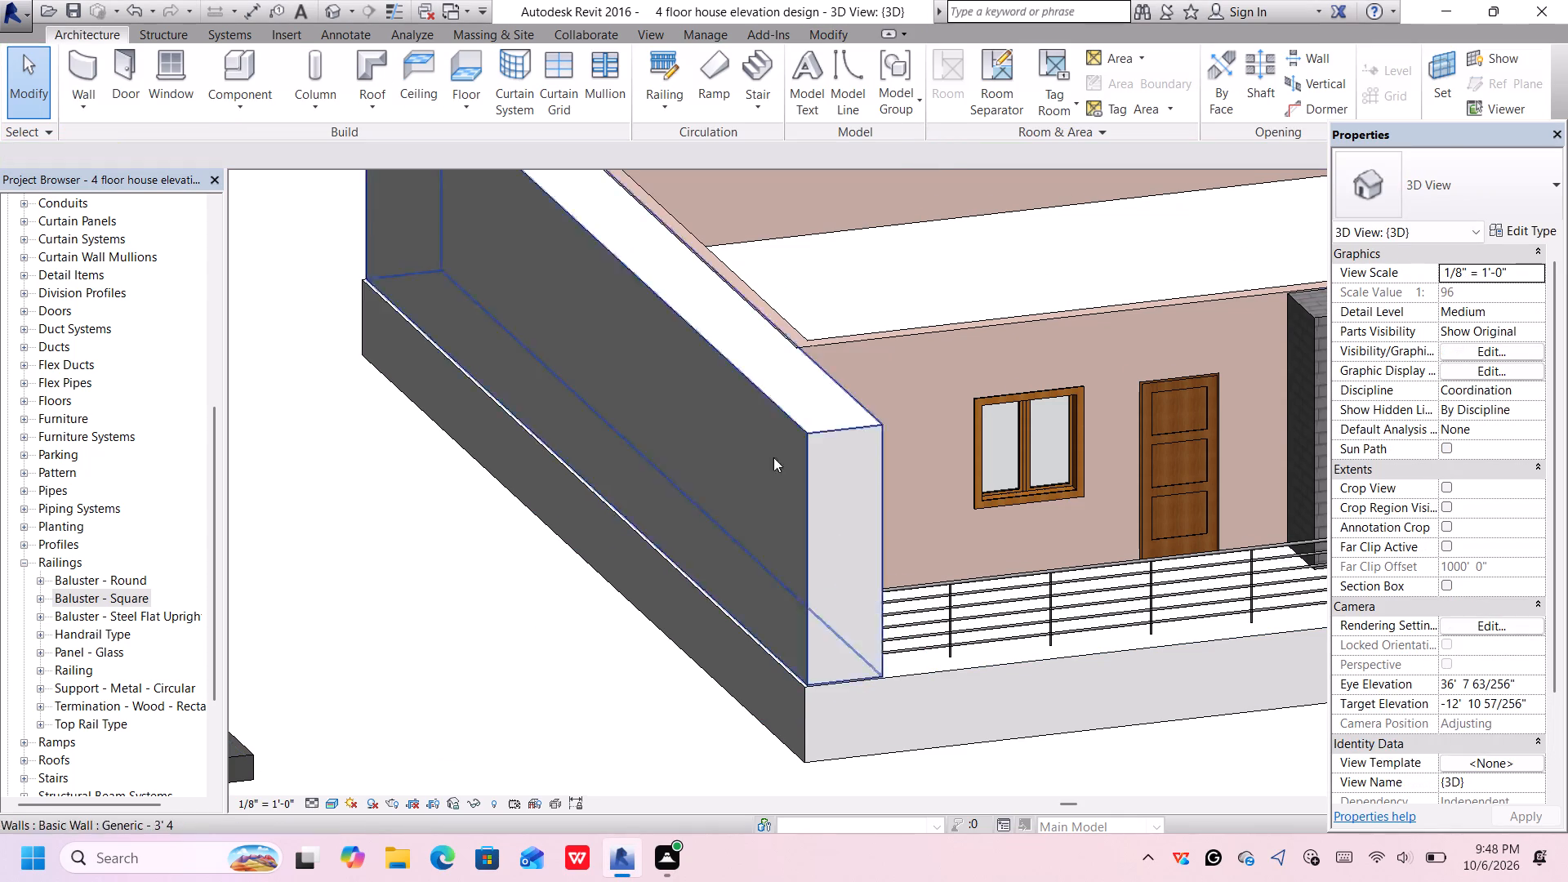
# Nudge the long Generic - 3' 4 corner wall slightly outward, toward the slab's outer side edge.
pyautogui.click(750, 492)
pyautogui.click(812, 433)
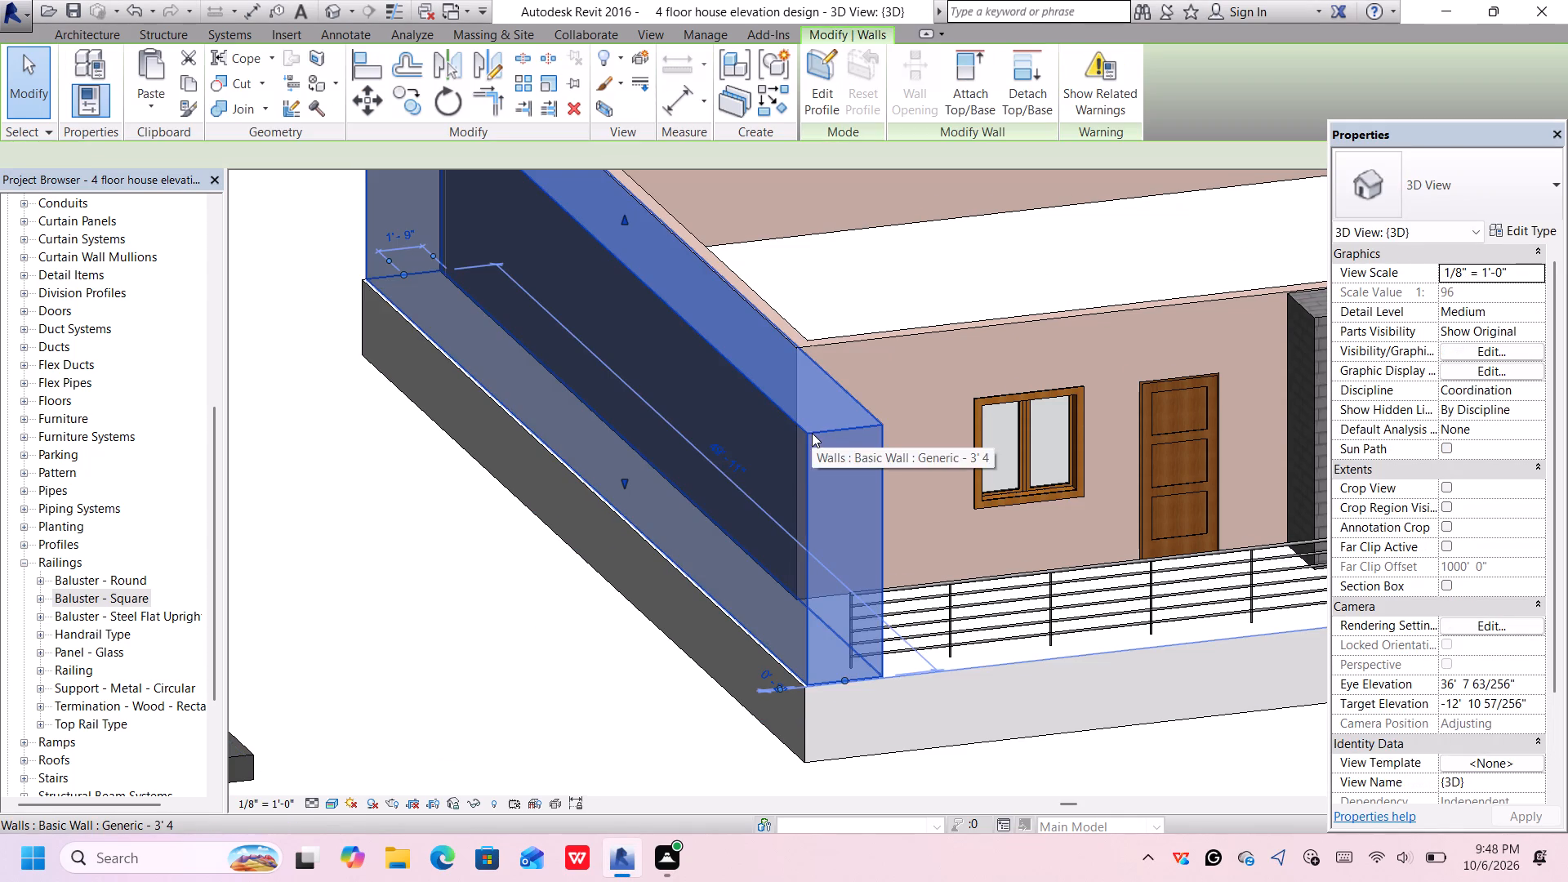
pyautogui.press('Left')
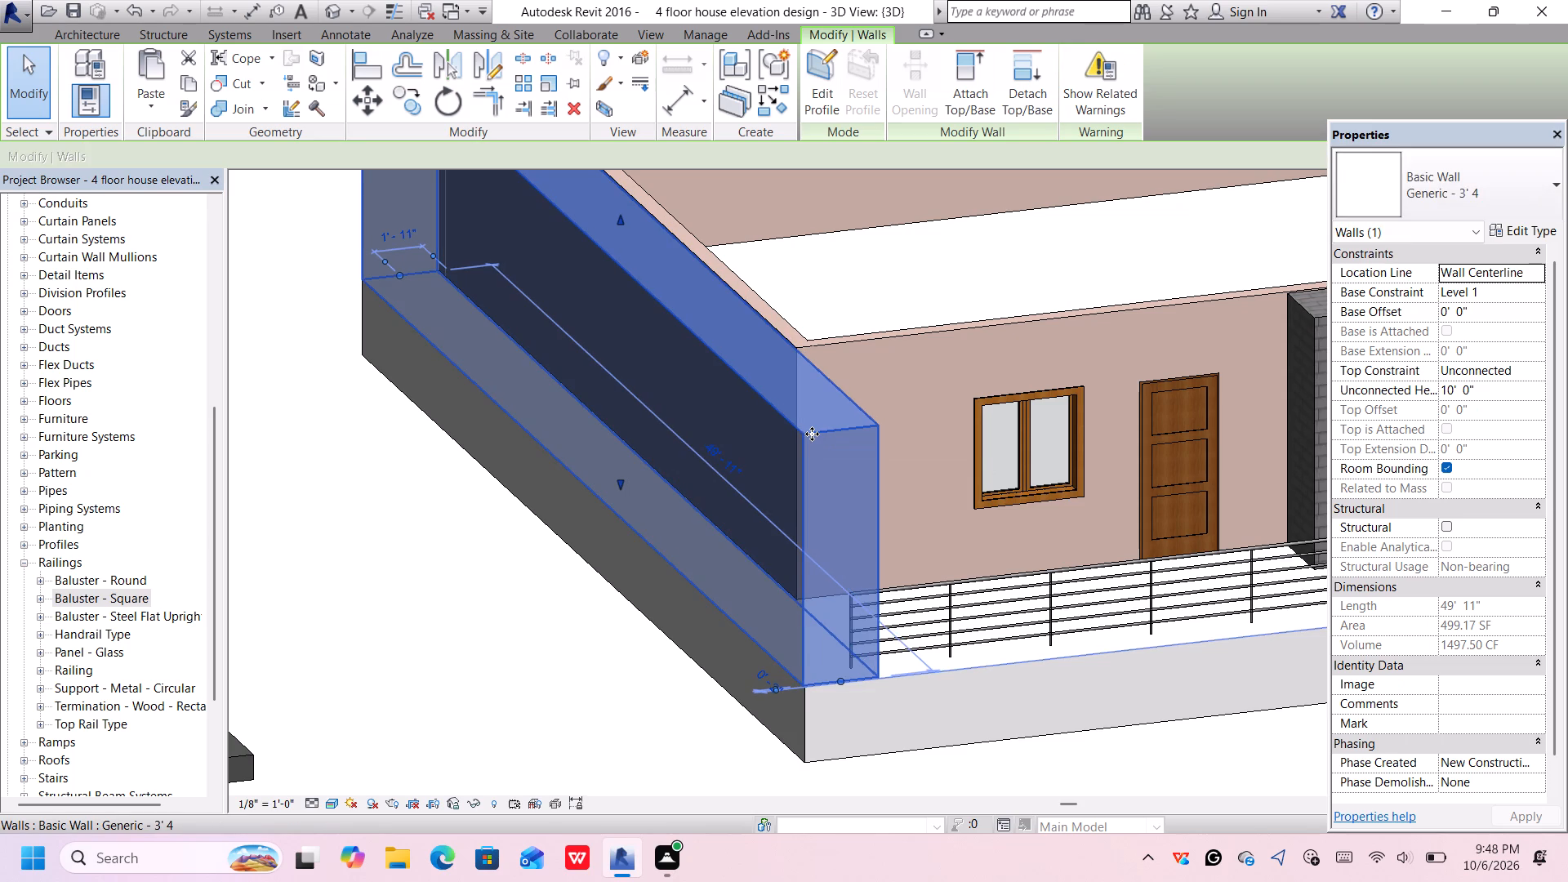
pyautogui.click(522, 579)
# Copy the three 8 x 12 Wood Timber Columns at the front of the first building's slab to the clipboard.
pyautogui.scroll(-5, 636, 574)
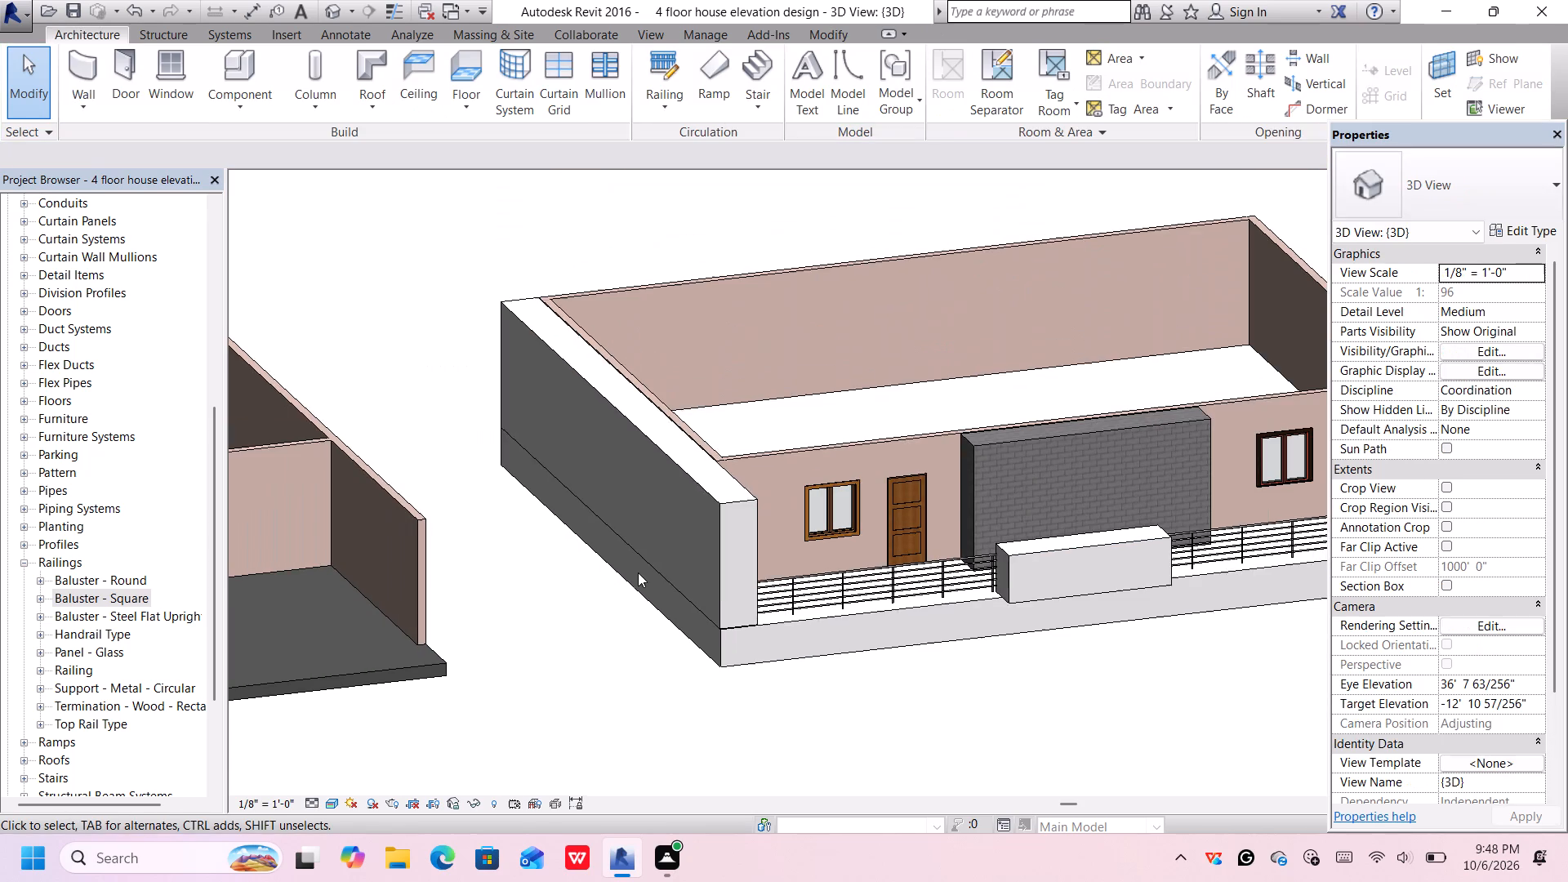
pyautogui.moveTo(858, 684); pyautogui.dragTo(716, 675, button='middle')
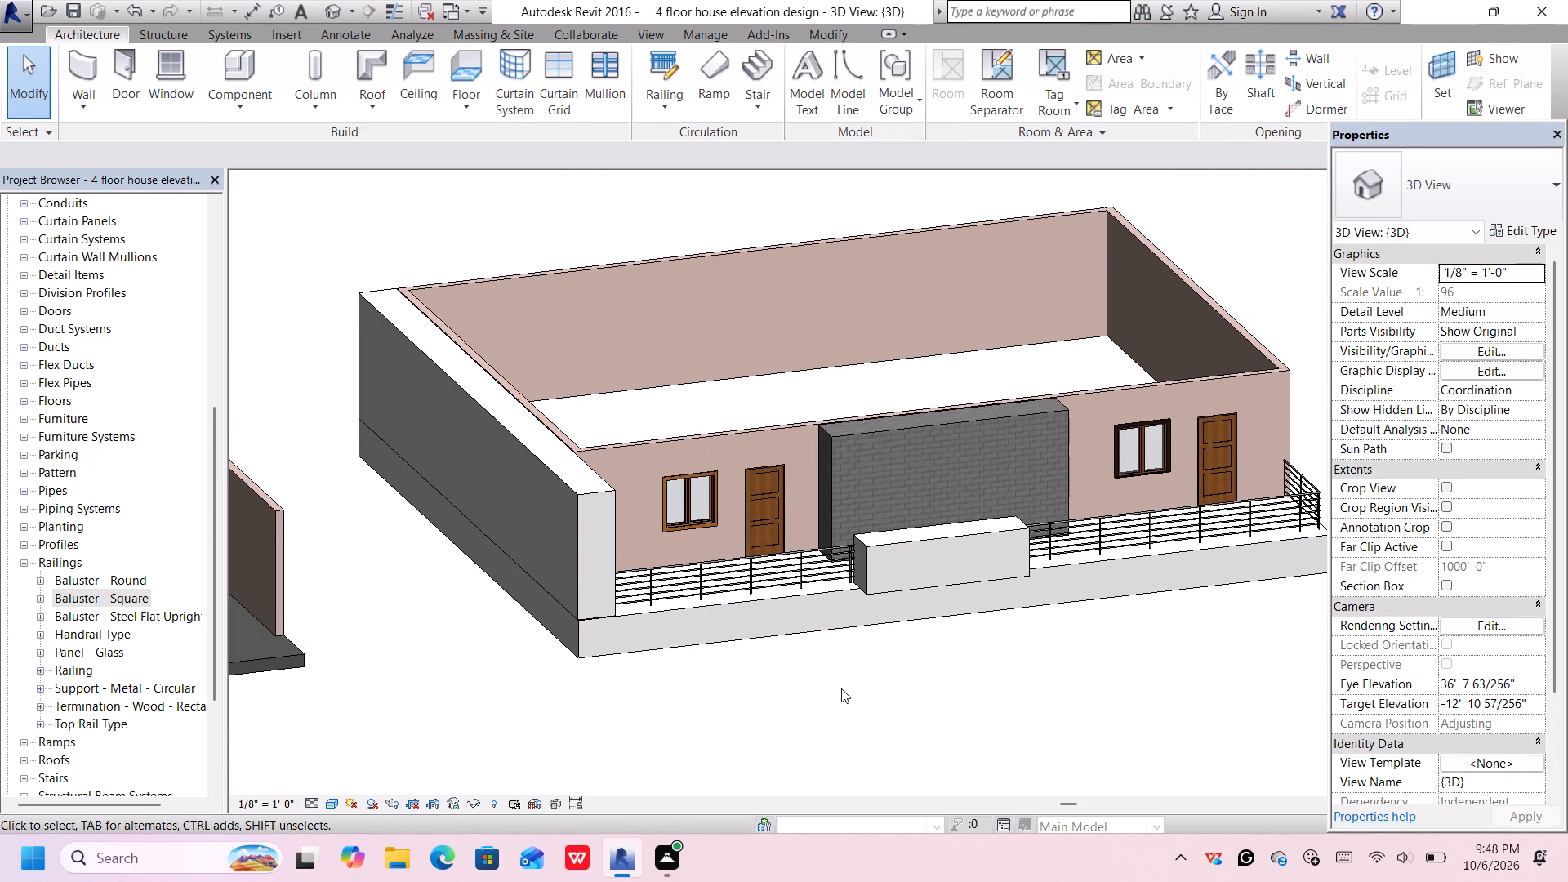
pyautogui.moveTo(840, 688); pyautogui.dragTo(649, 669, button='middle')
pyautogui.scroll(-1, 816, 675)
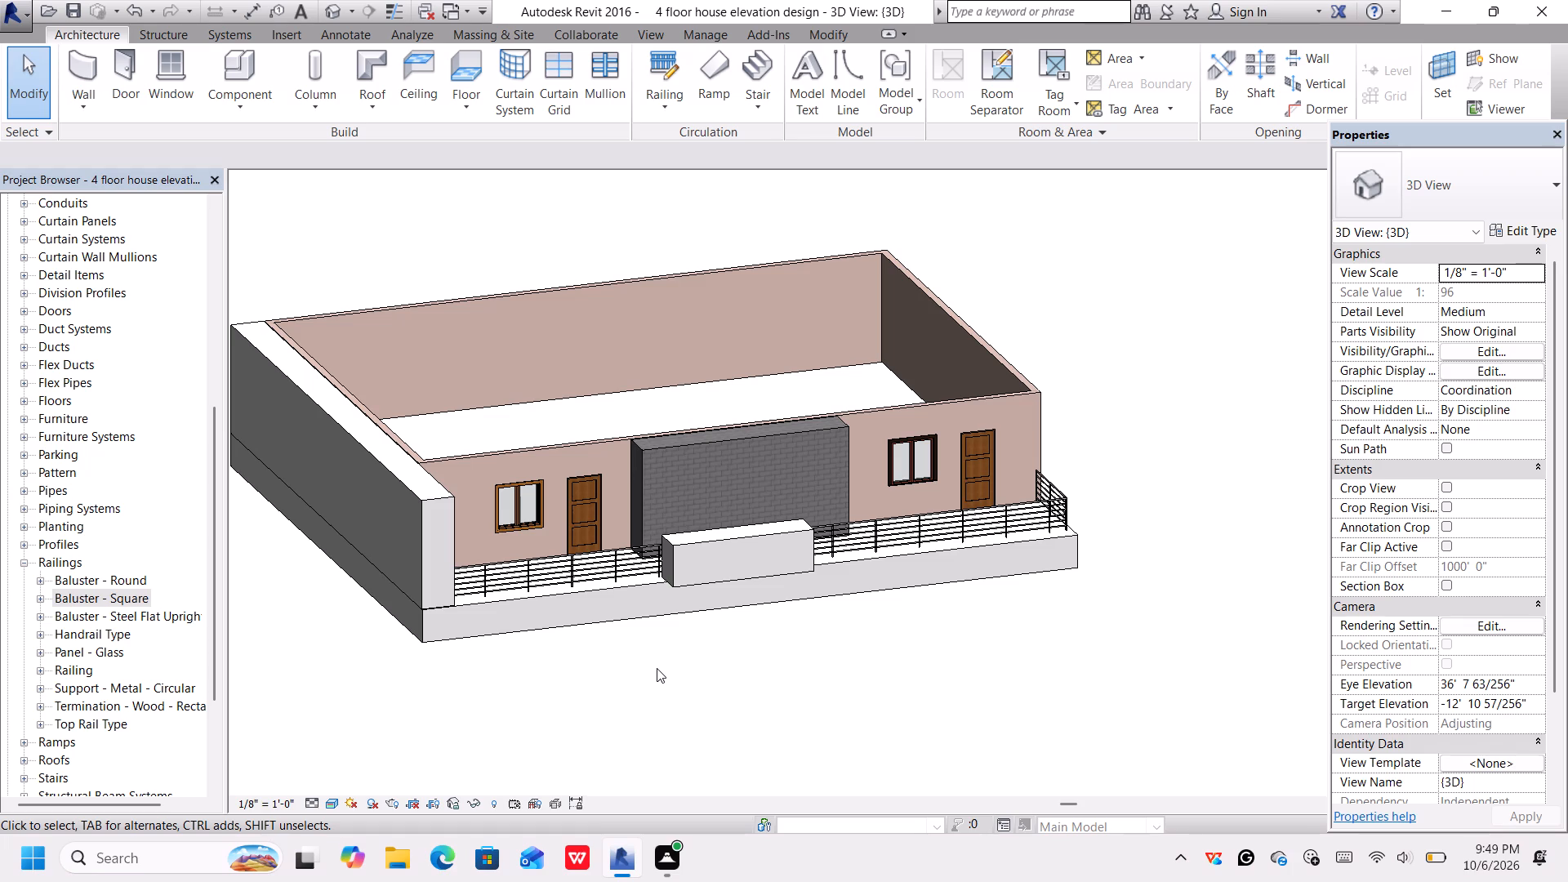
pyautogui.scroll(-2, 498, 703)
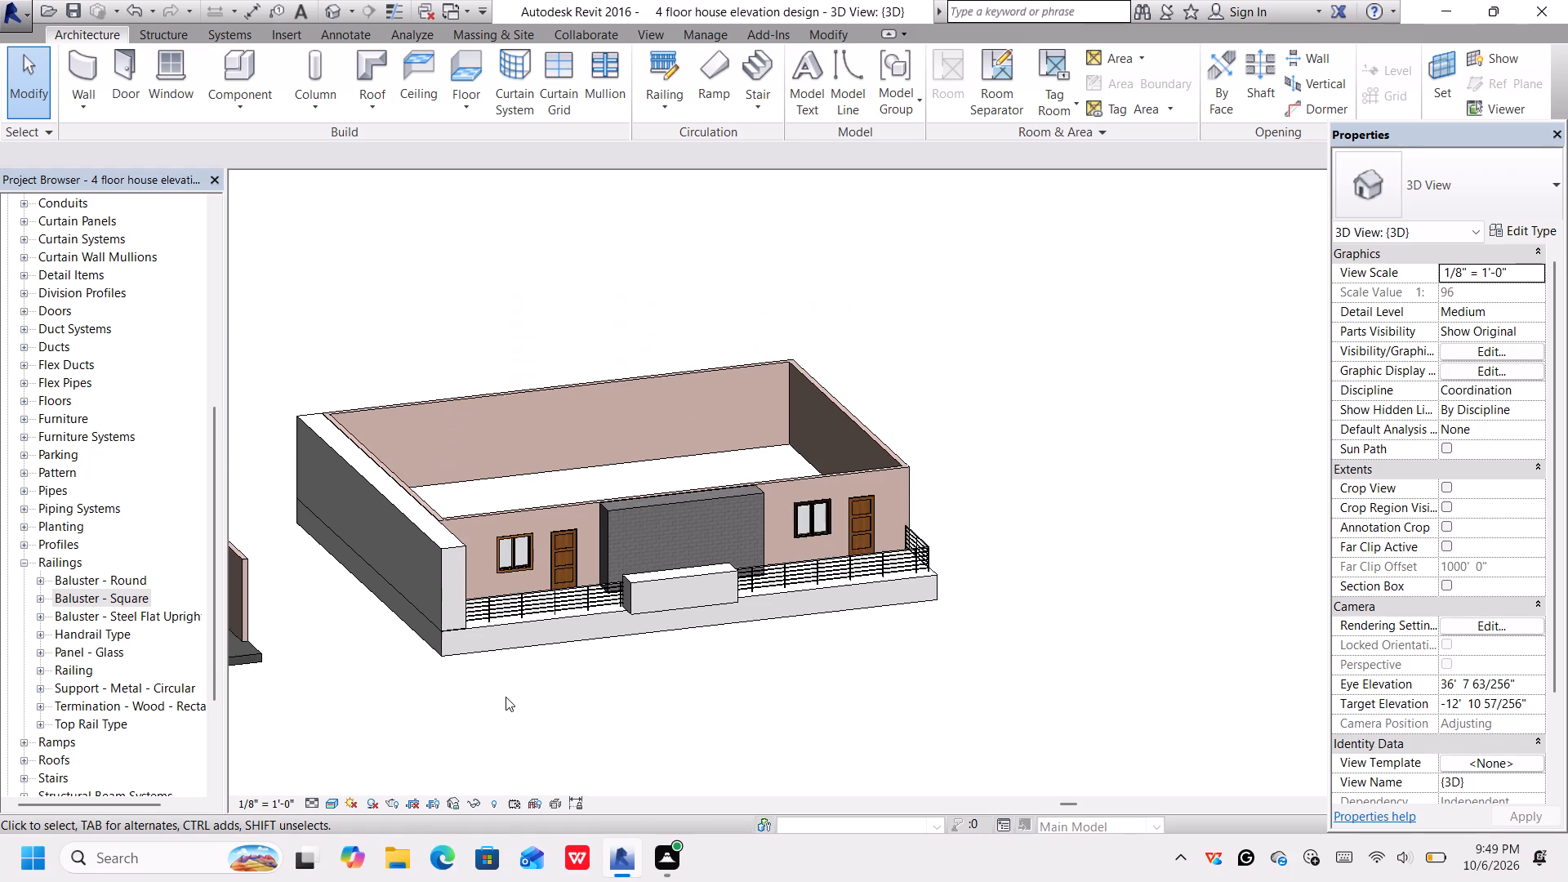
pyautogui.moveTo(503, 705); pyautogui.dragTo(1022, 590, button='middle')
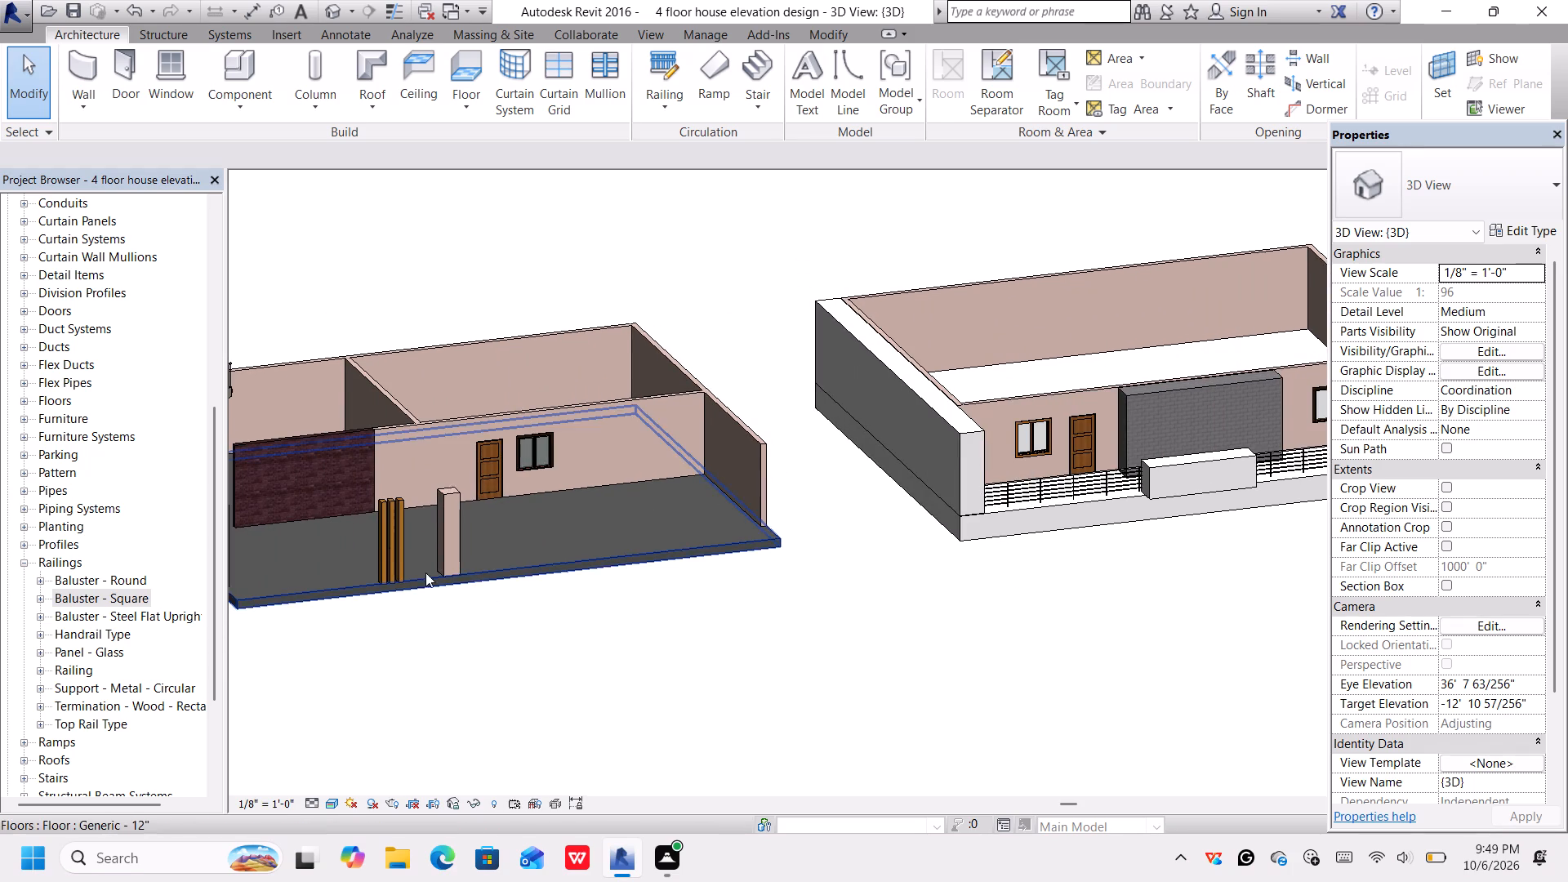
pyautogui.scroll(6, 388, 537)
pyautogui.moveTo(401, 479); pyautogui.dragTo(381, 495)
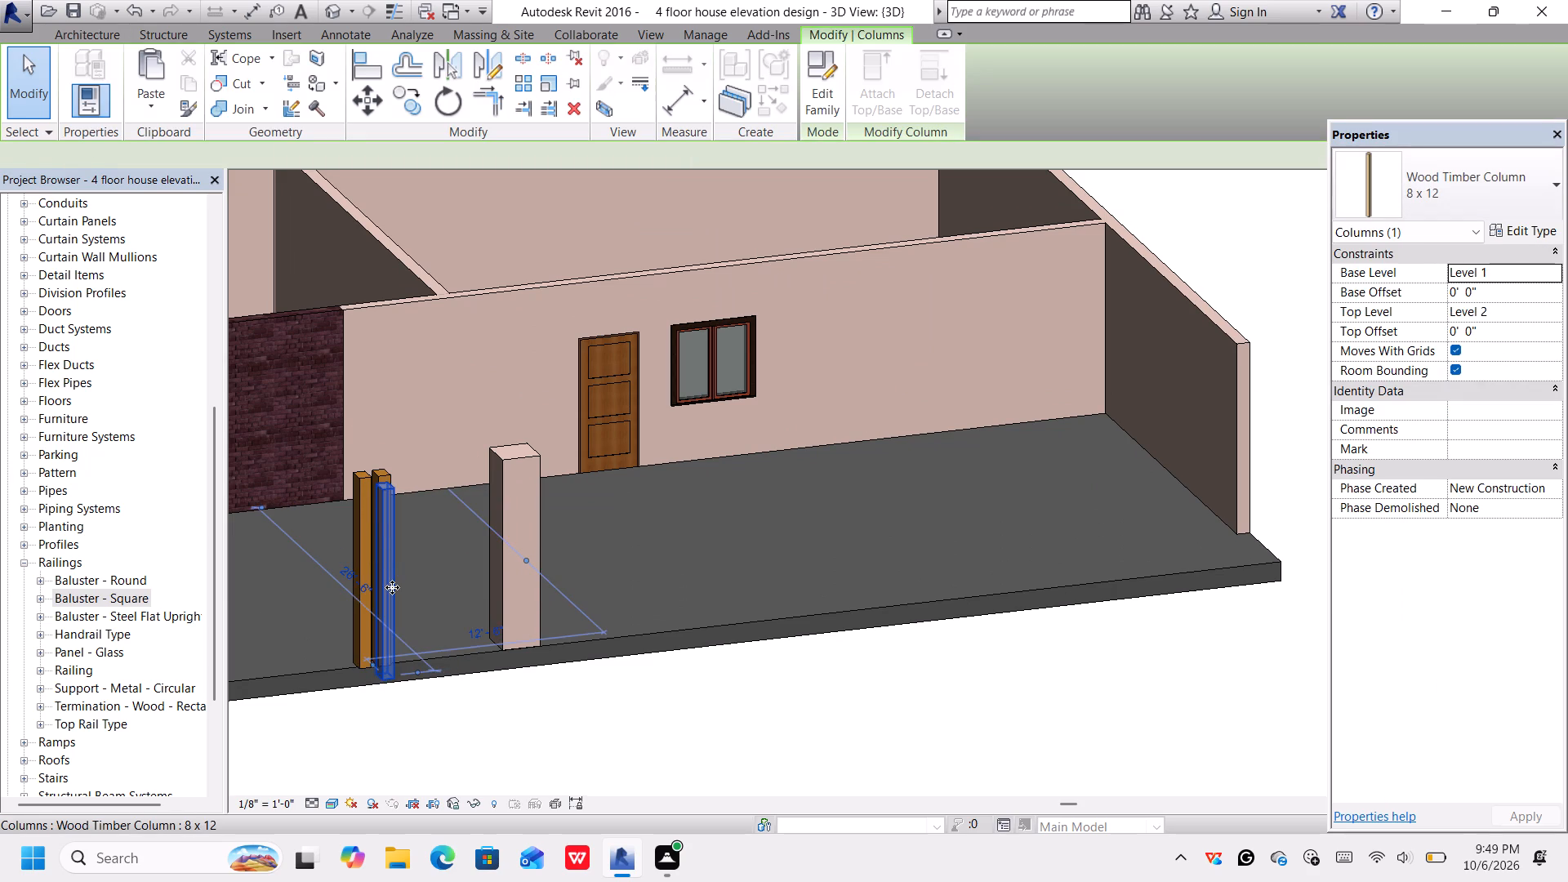
pyautogui.hotkey('ctrl', 'z')
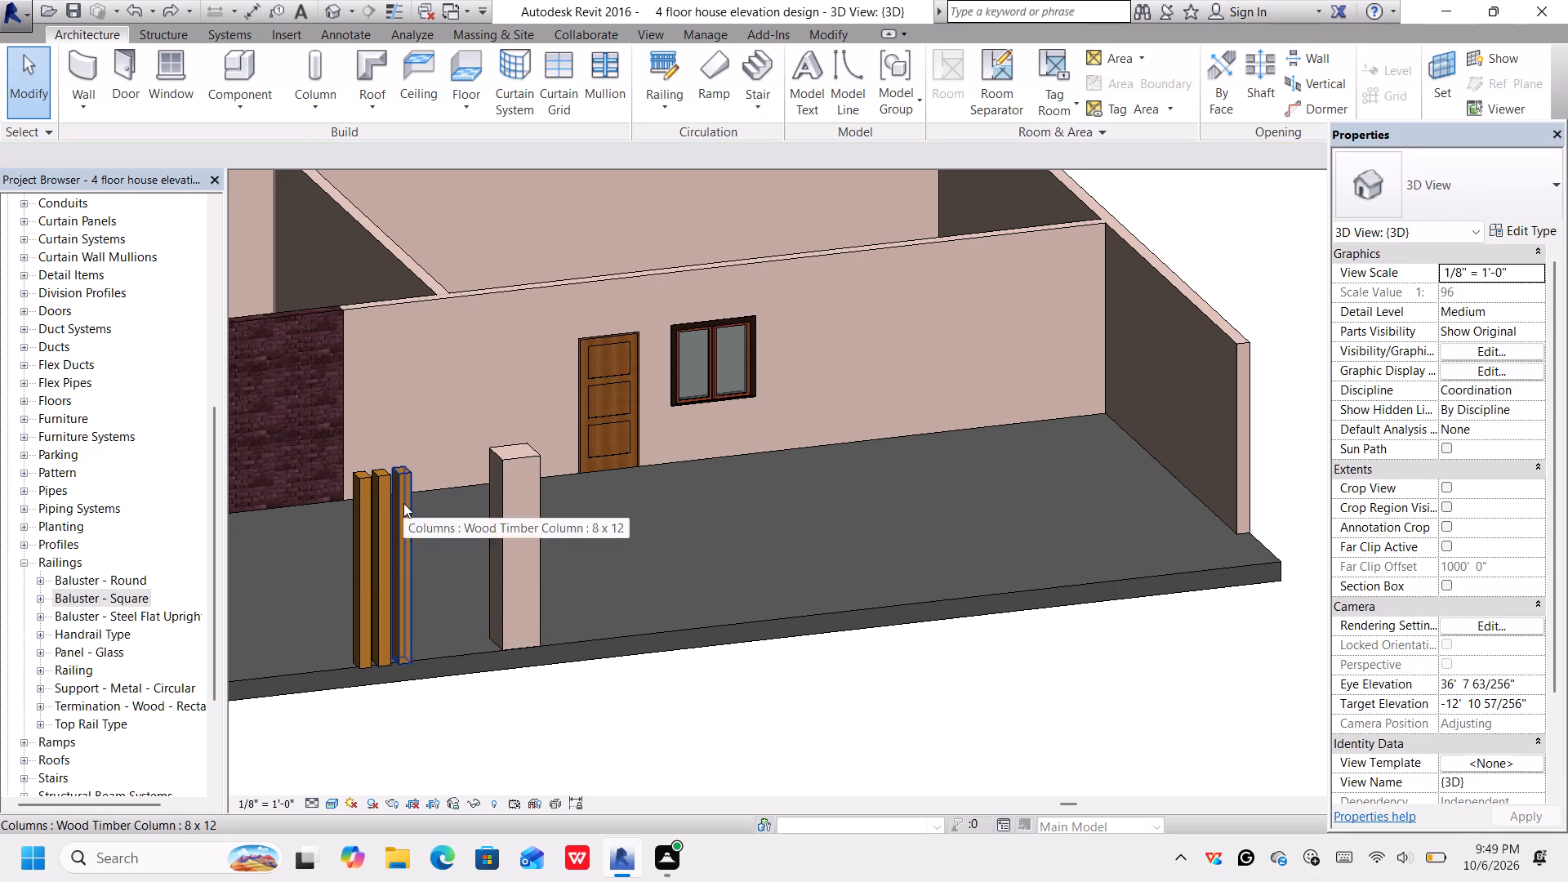
pyautogui.click(404, 503)
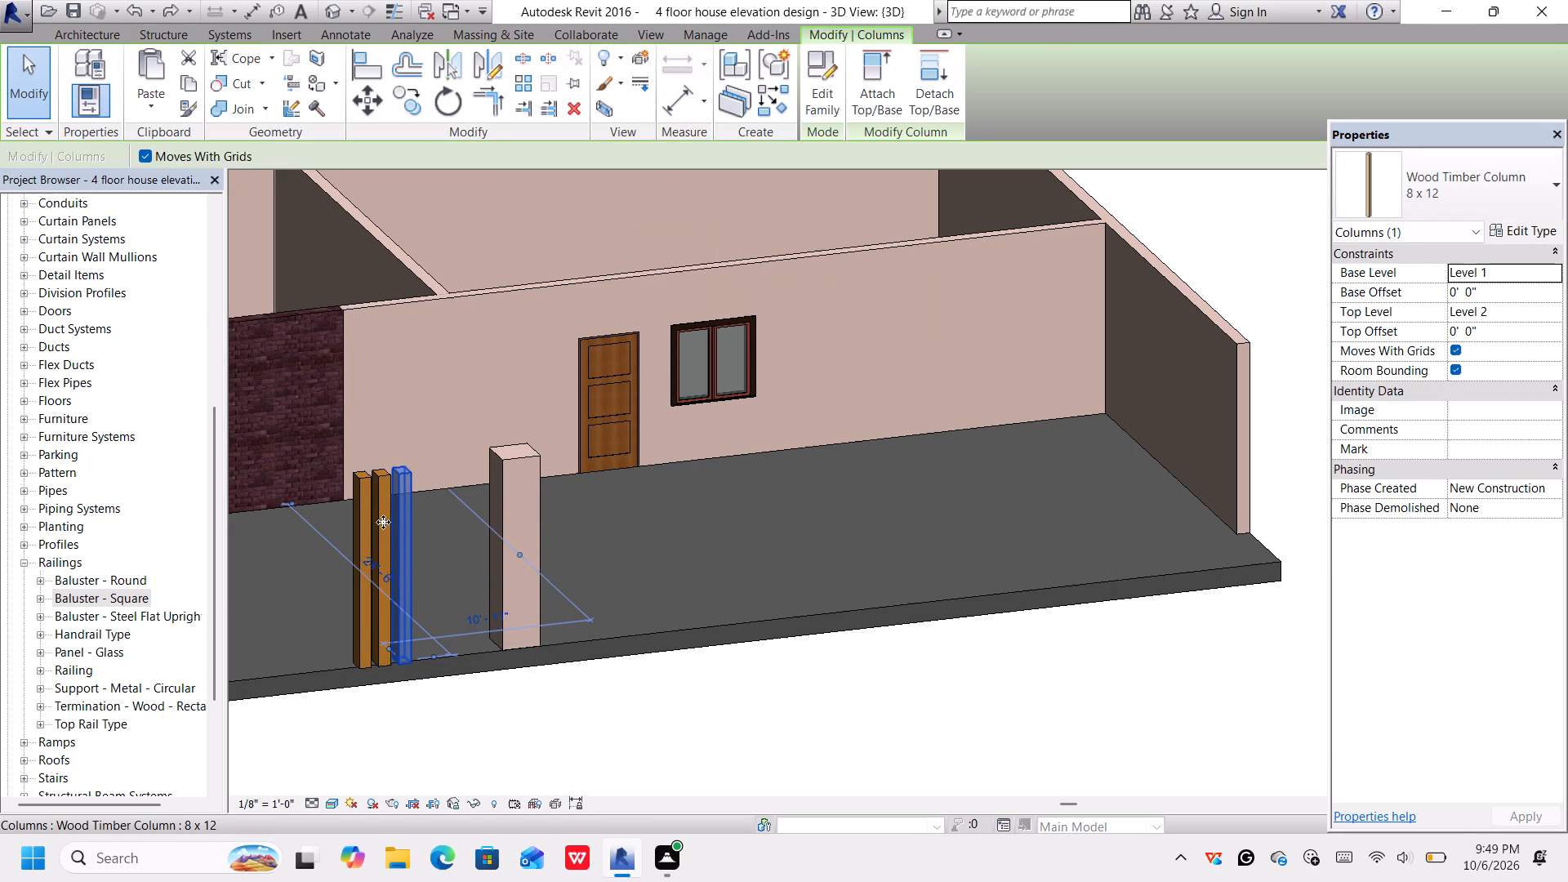
pyautogui.keyDown('ctrl'); pyautogui.click(383, 522); pyautogui.keyUp('ctrl')
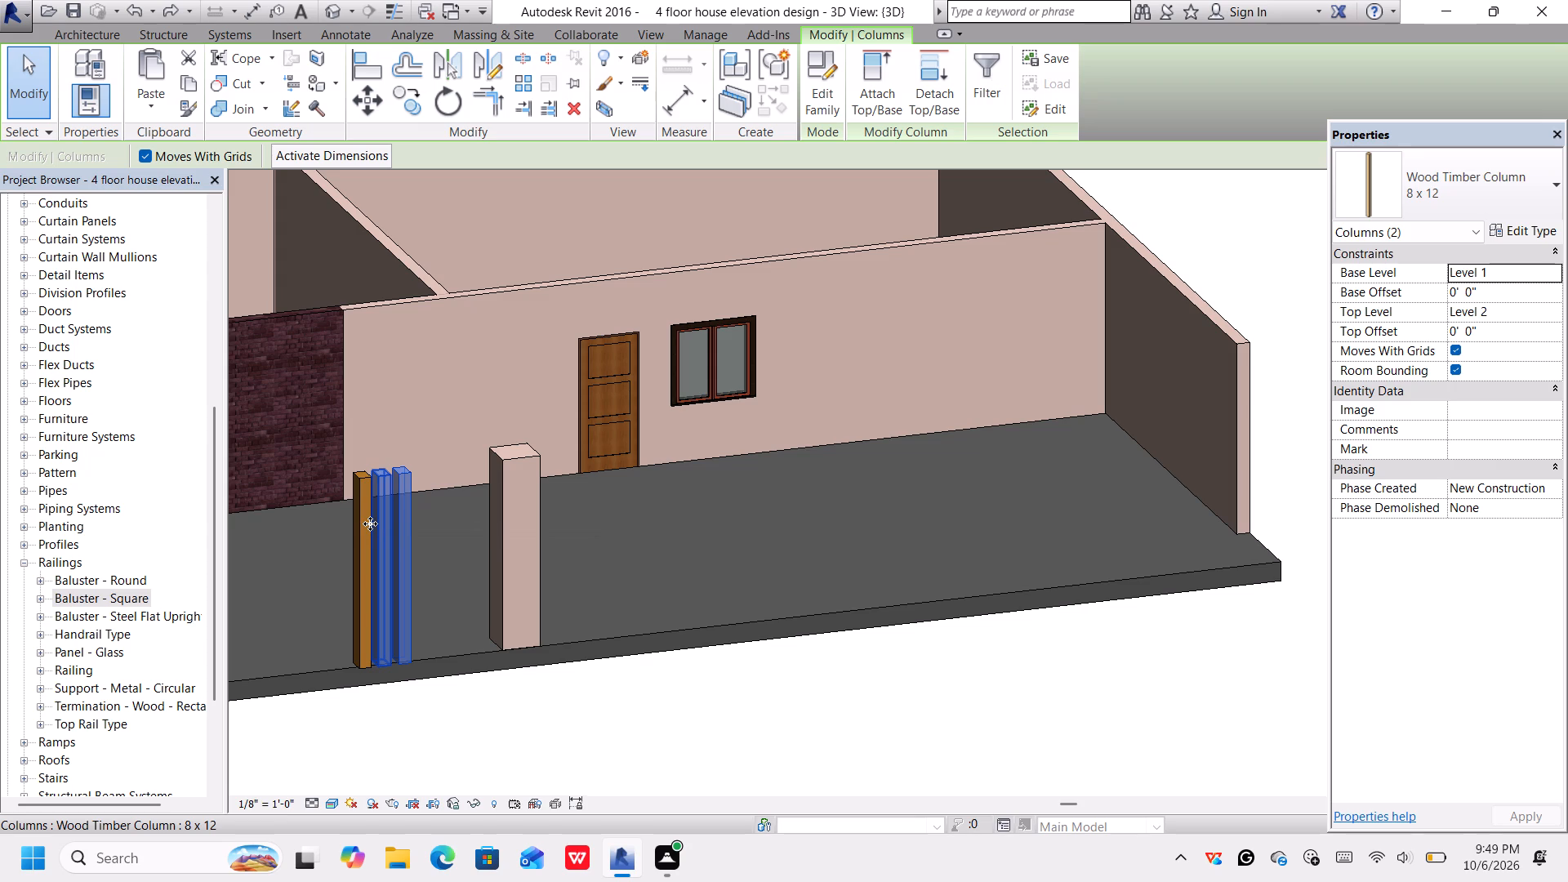
pyautogui.keyDown('ctrl'); pyautogui.click(364, 522); pyautogui.keyUp('ctrl')
pyautogui.keyDown('ctrl'); pyautogui.click(364, 517); pyautogui.keyUp('ctrl')
pyautogui.keyDown('ctrl'); pyautogui.click(362, 499); pyautogui.keyUp('ctrl')
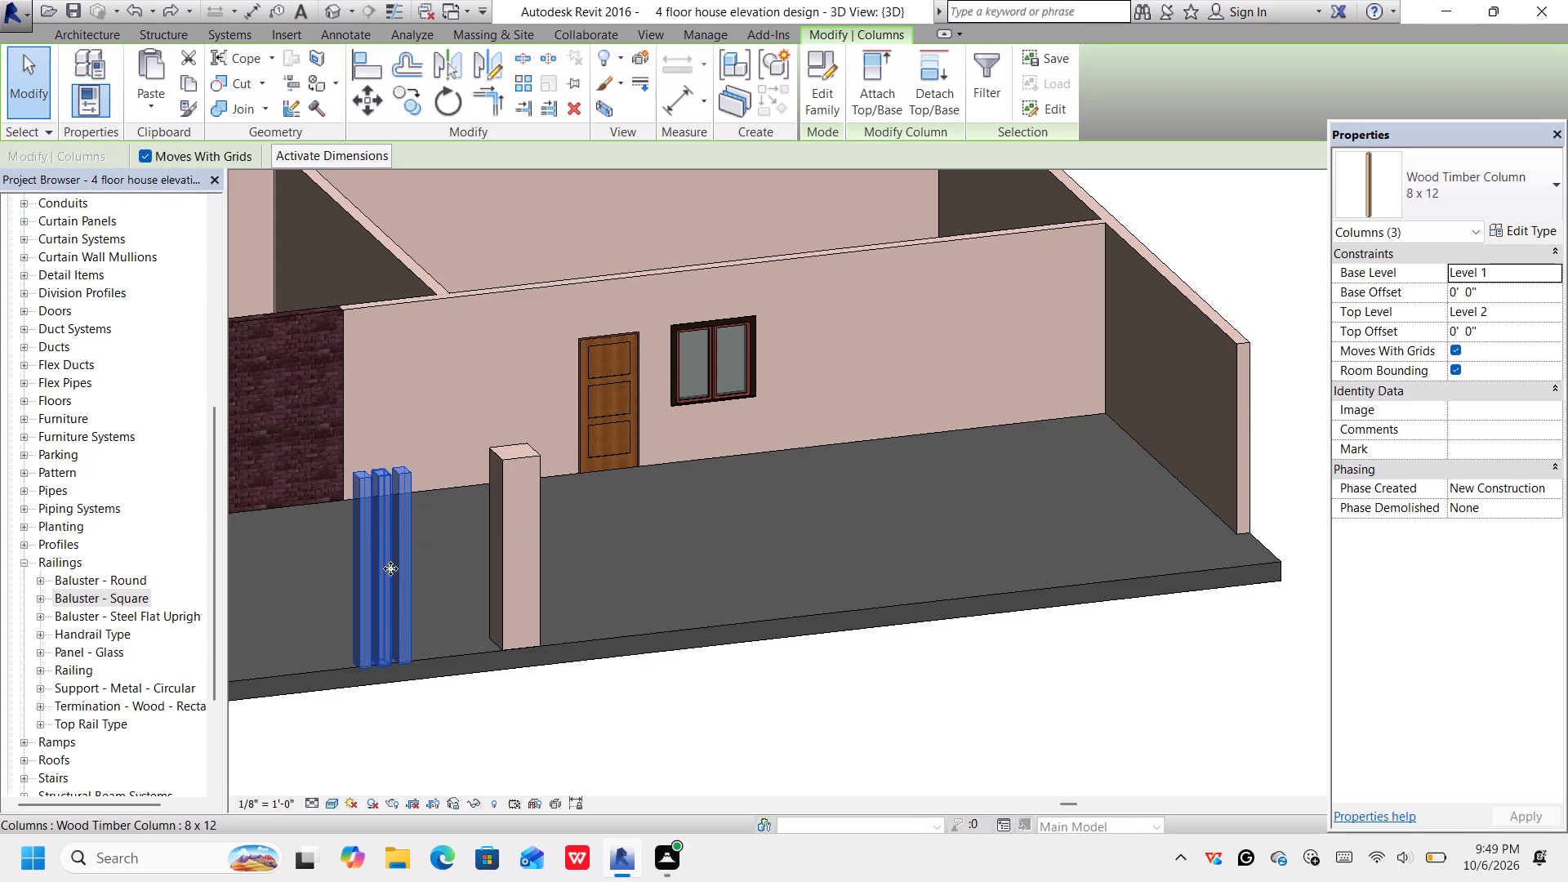
pyautogui.hotkey('ctrl', 'c')
# Paste the three timber columns onto the second building's front slab, behind the railing and beside the thick corner wall.
pyautogui.scroll(-3, 697, 708)
pyautogui.moveTo(863, 679); pyautogui.dragTo(242, 747, button='middle')
pyautogui.scroll(1, 258, 752)
pyautogui.moveTo(822, 661); pyautogui.dragTo(461, 755, button='middle')
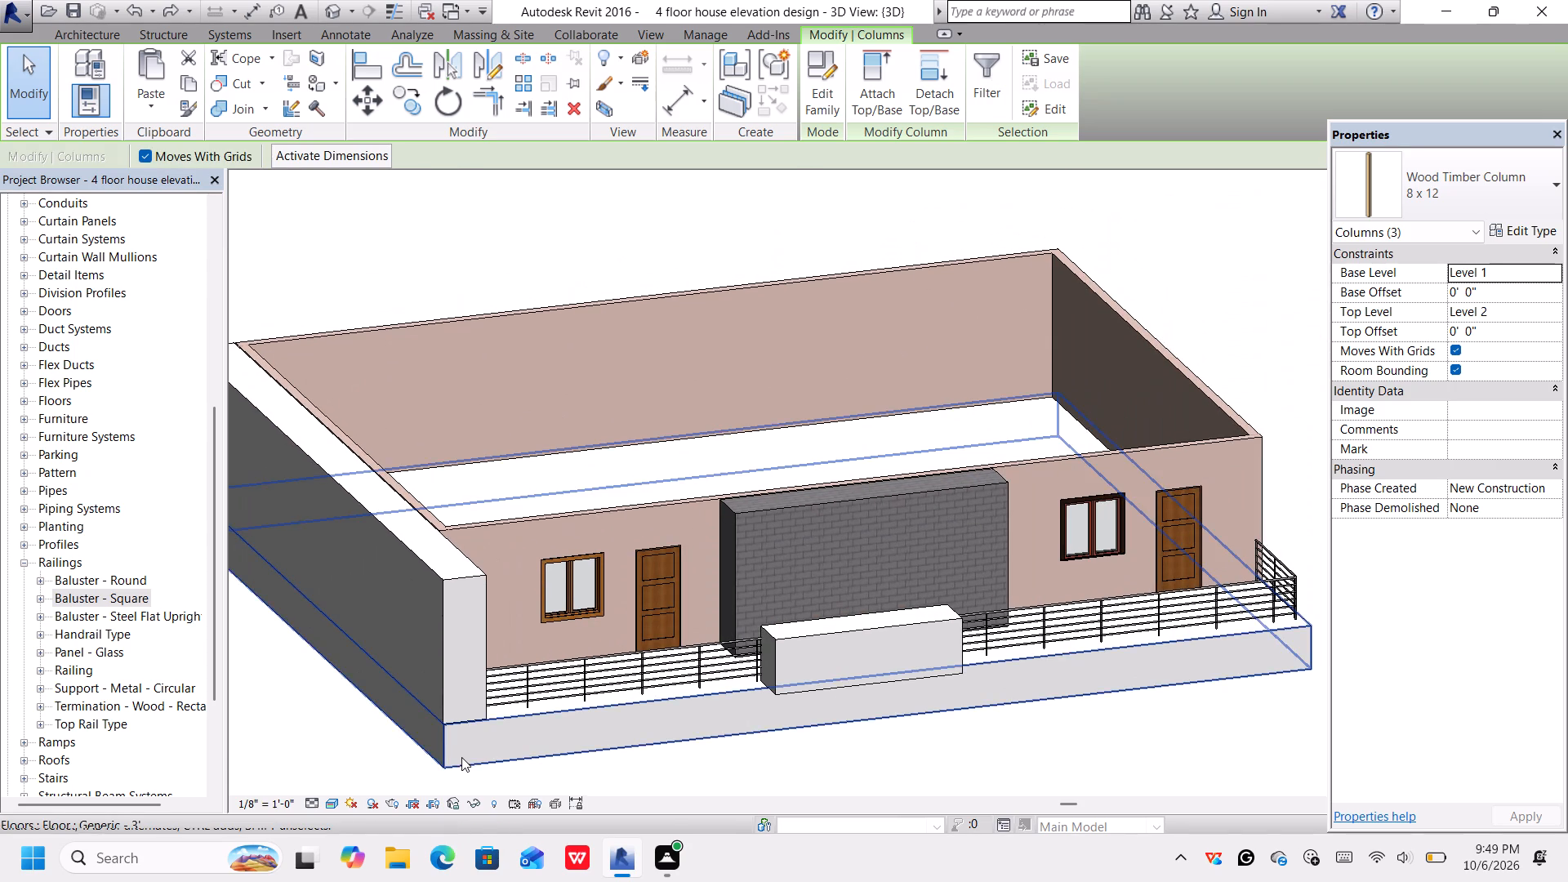
pyautogui.scroll(3, 525, 703)
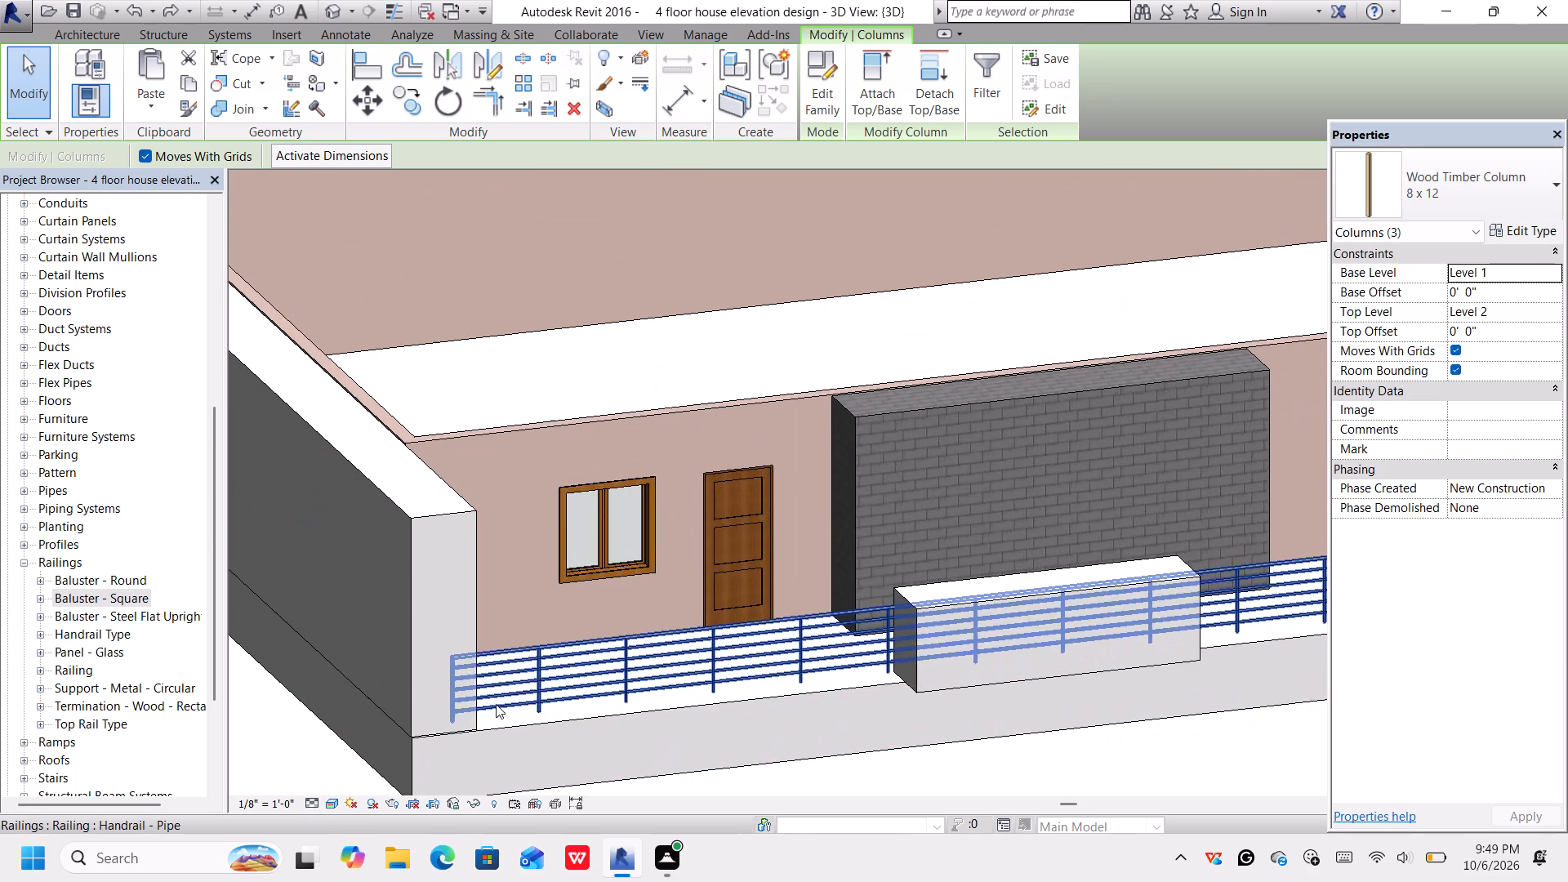
pyautogui.scroll(2, 499, 704)
pyautogui.moveTo(499, 706); pyautogui.dragTo(501, 726, button='middle')
pyautogui.moveTo(502, 713); pyautogui.dragTo(502, 717, button='middle')
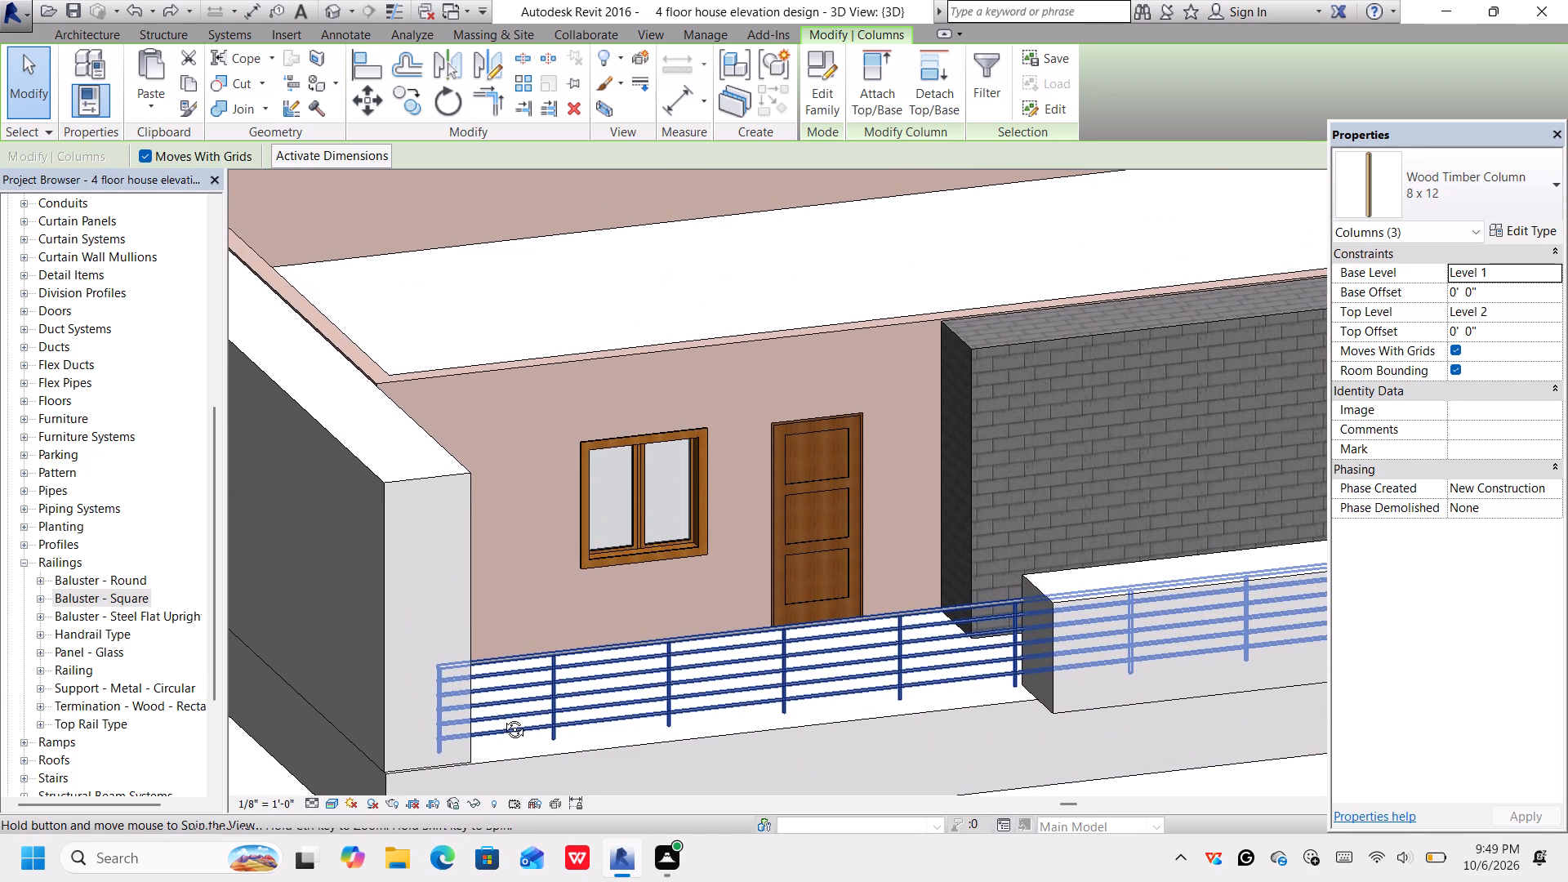
pyautogui.moveTo(502, 717); pyautogui.dragTo(474, 828, button='middle')
pyautogui.keyDown('shift'); pyautogui.moveTo(593, 674); pyautogui.dragTo(571, 734, button='middle'); pyautogui.keyUp('shift')
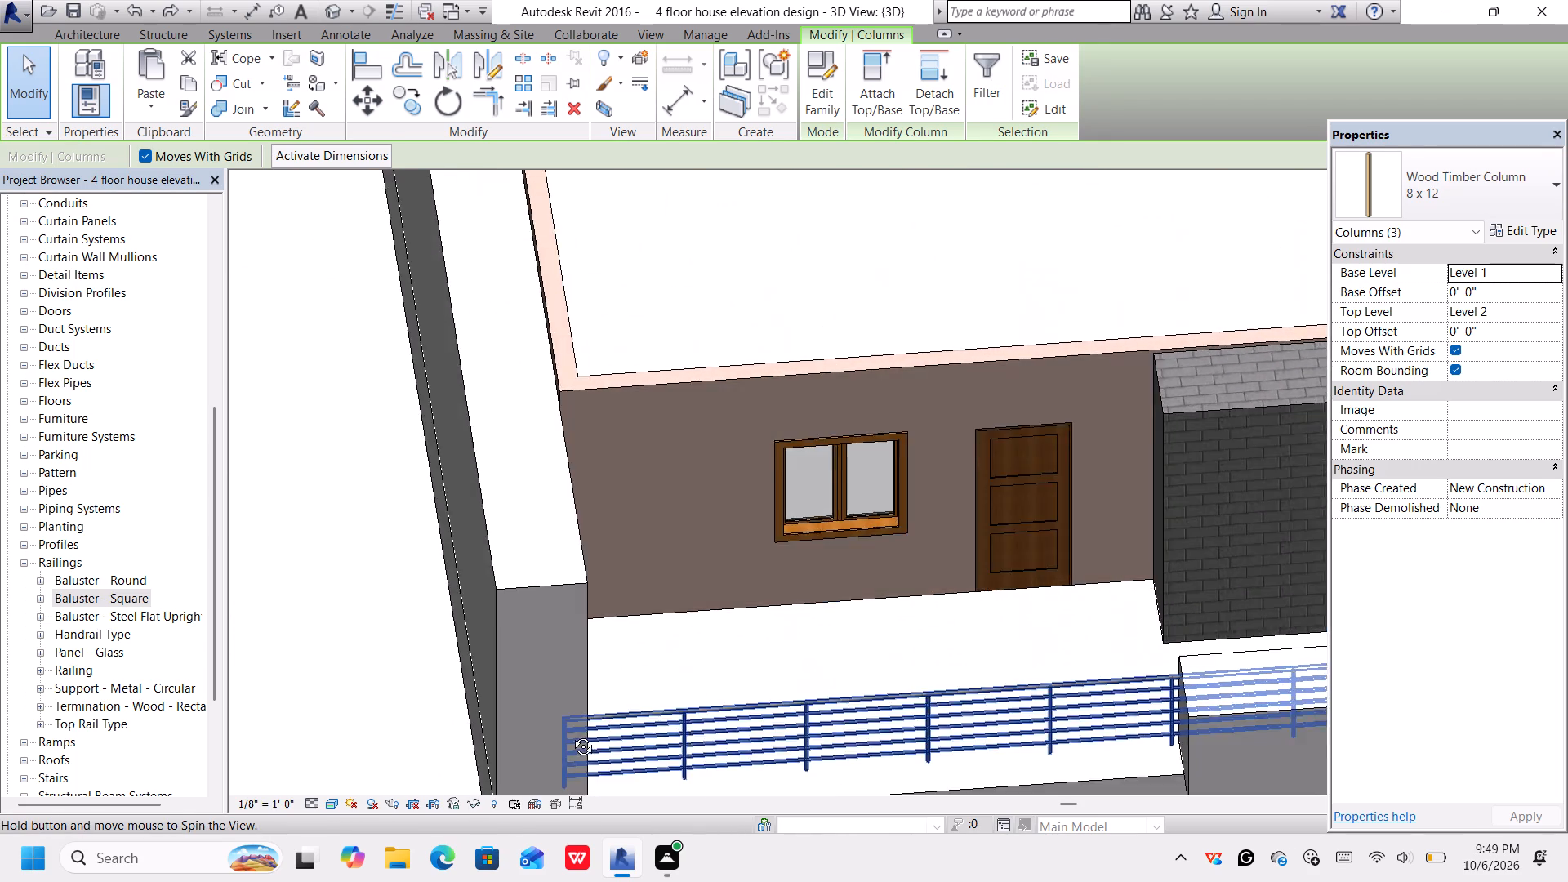
pyautogui.keyDown('shift'); pyautogui.moveTo(571, 734); pyautogui.dragTo(545, 715, button='middle'); pyautogui.keyUp('shift')
pyautogui.keyDown('shift'); pyautogui.scroll(-5, 645, 679); pyautogui.keyUp('shift')
pyautogui.scroll(-1, 771, 777)
pyautogui.scroll(-3, 767, 700)
pyautogui.moveTo(757, 726); pyautogui.dragTo(706, 492, button='middle')
pyautogui.scroll(1, 668, 541)
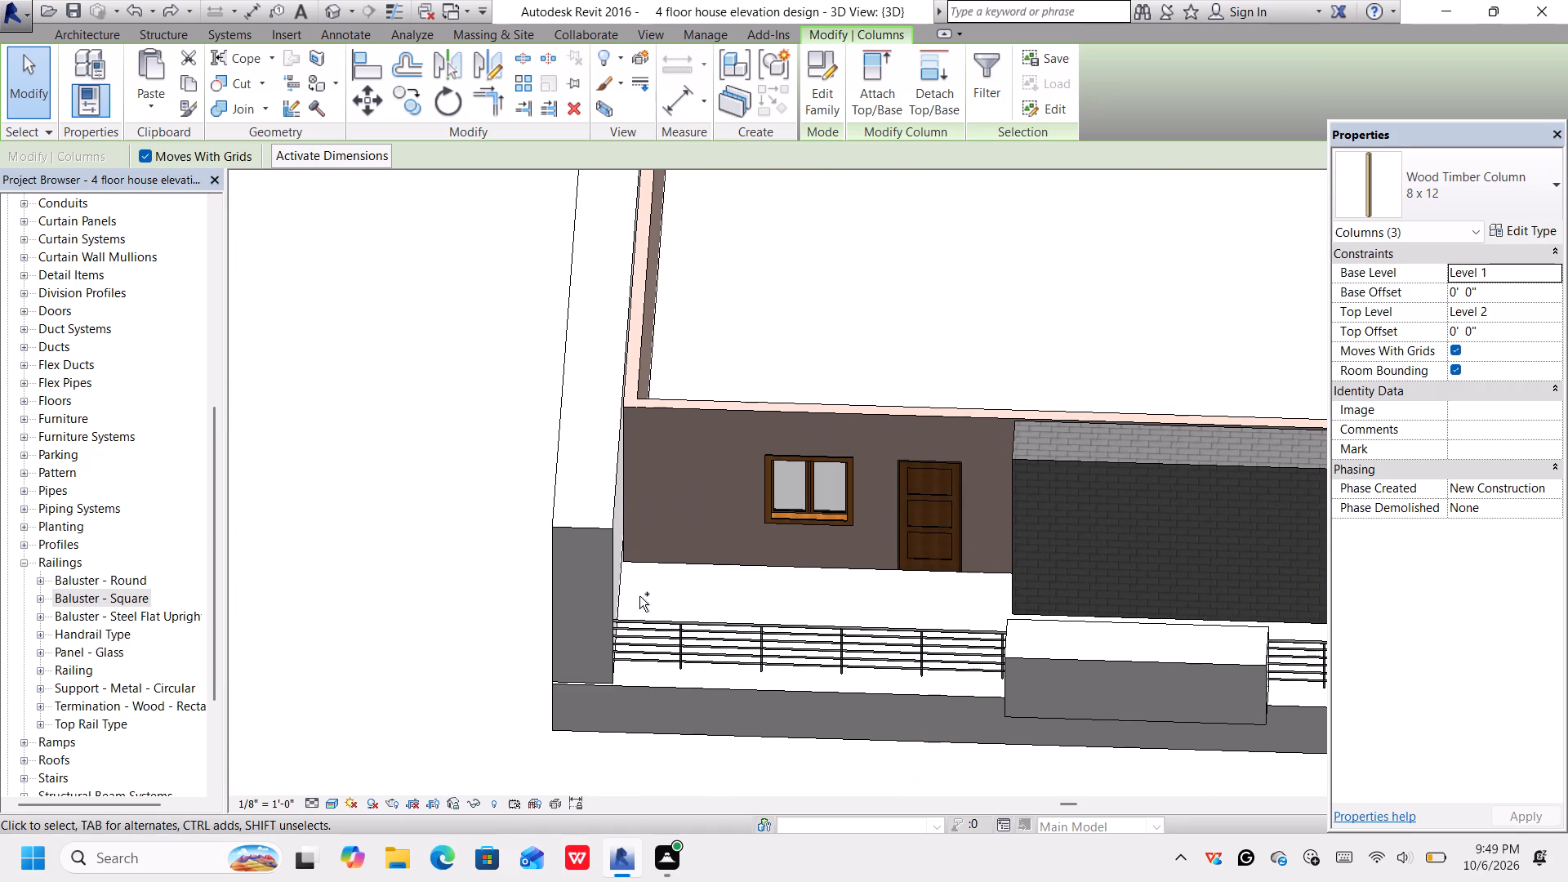
pyautogui.hotkey('ctrl', 'v')
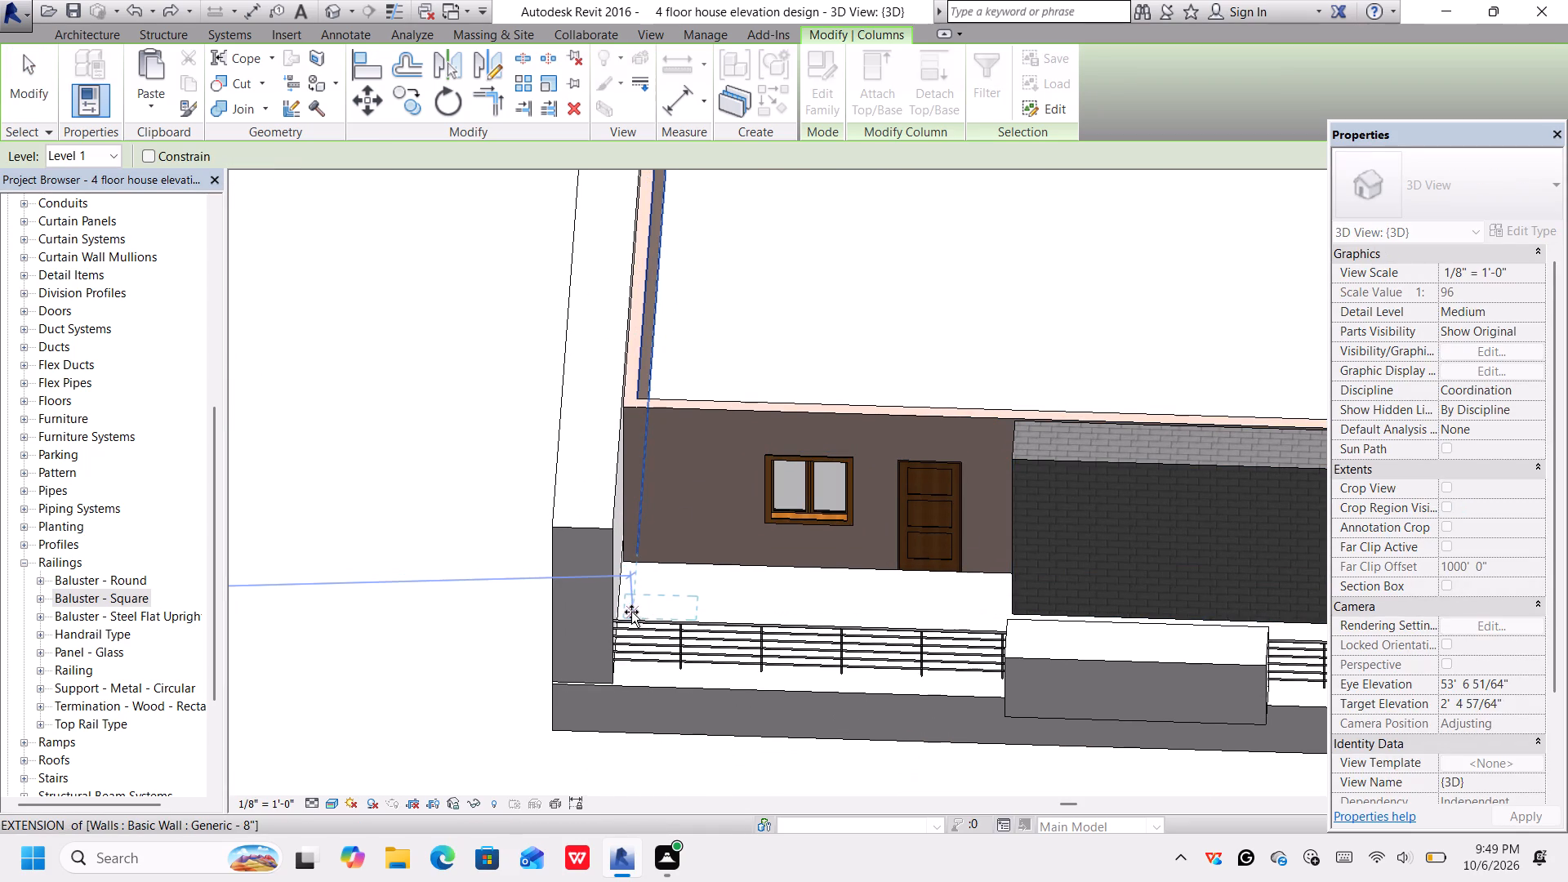
pyautogui.scroll(1, 630, 612)
pyautogui.click(628, 612)
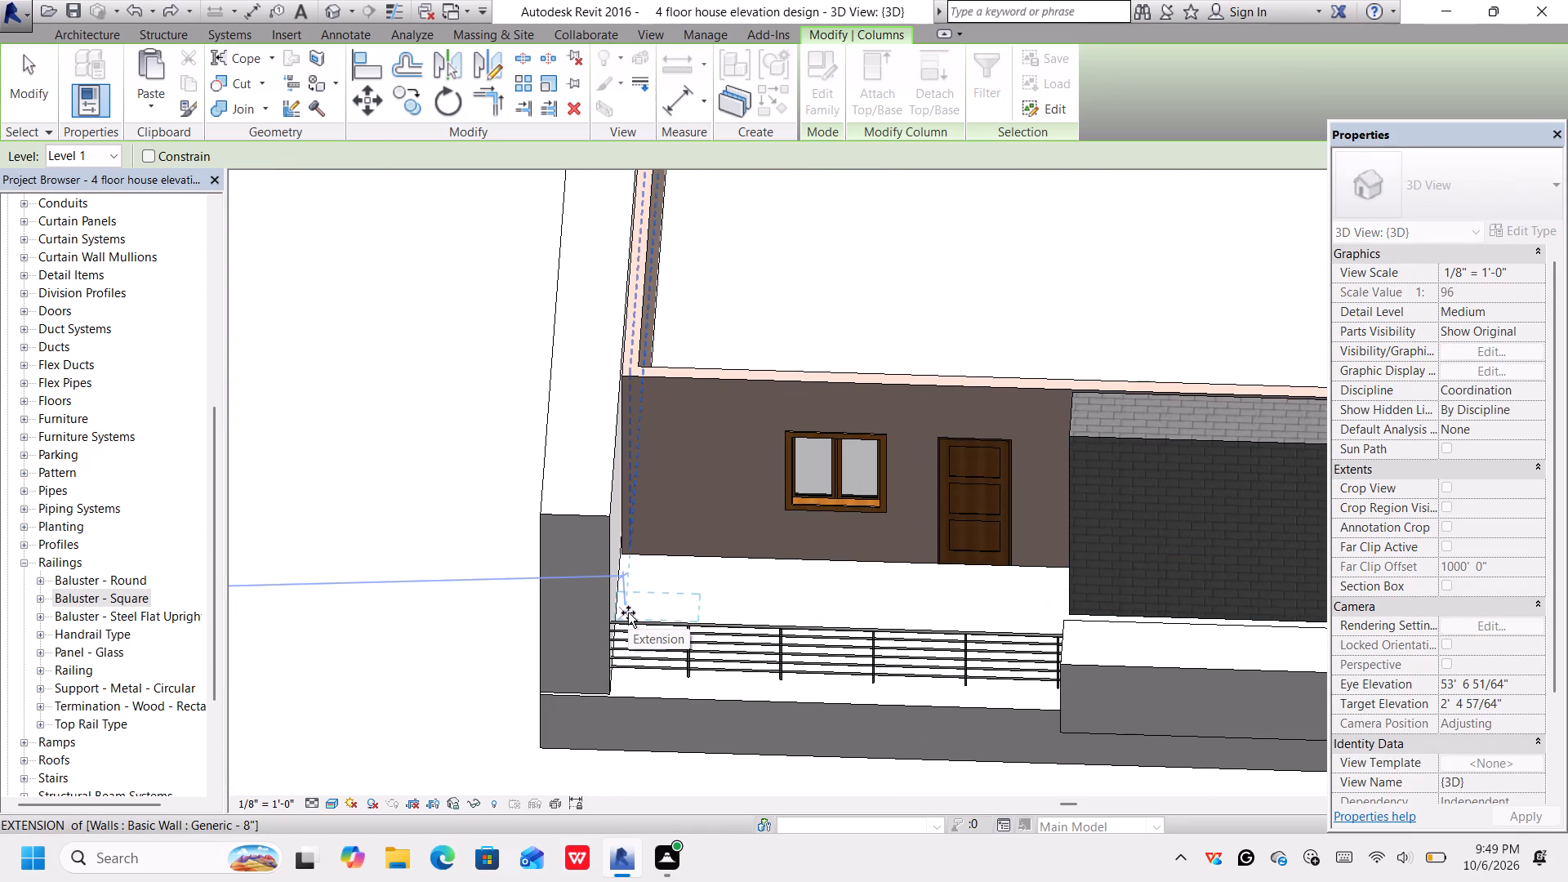
pyautogui.scroll(-2, 715, 558)
pyautogui.moveTo(706, 681); pyautogui.dragTo(706, 680, button='middle')
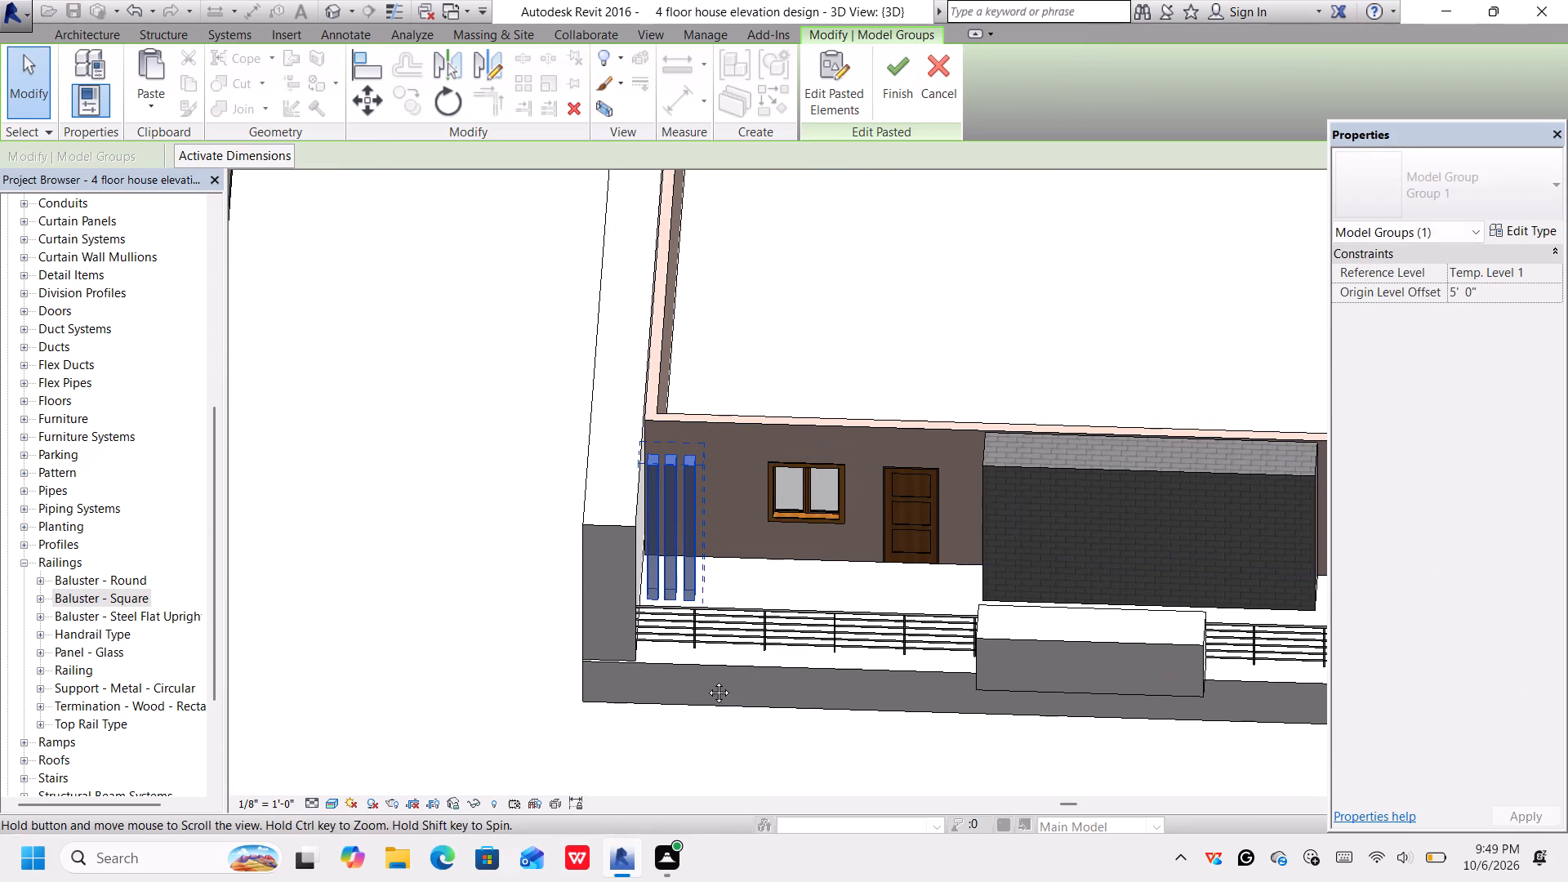
pyautogui.moveTo(706, 680); pyautogui.dragTo(681, 600, button='middle')
# Nudge the pasted timber columns forward to just behind the front railing and finish the paste.
pyautogui.press('Down')
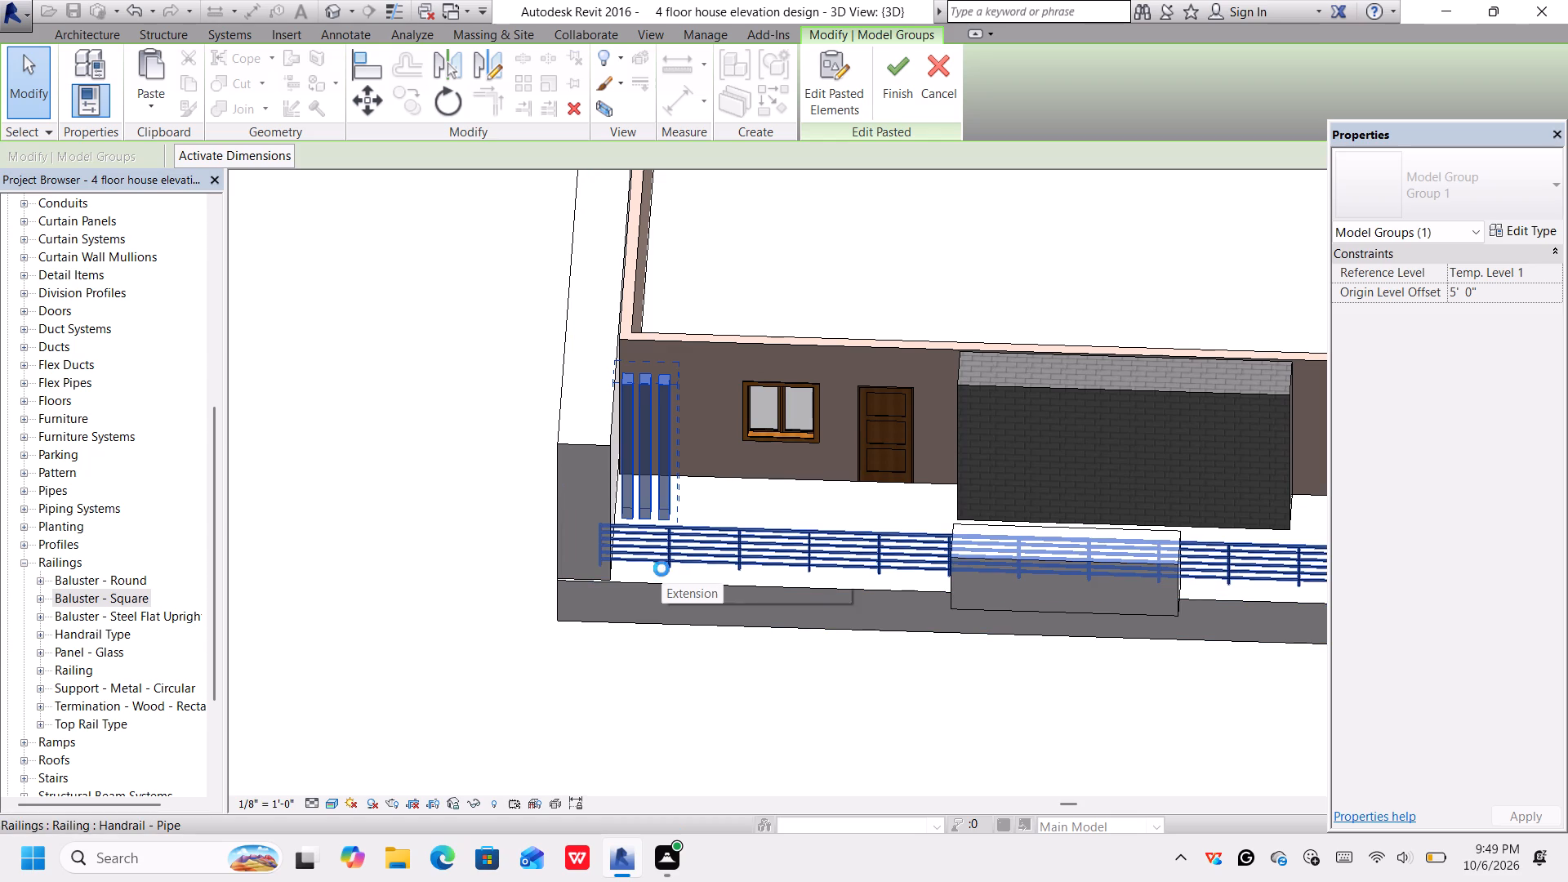
pyautogui.press('Down')
pyautogui.press('Down')
pyautogui.press('Down')
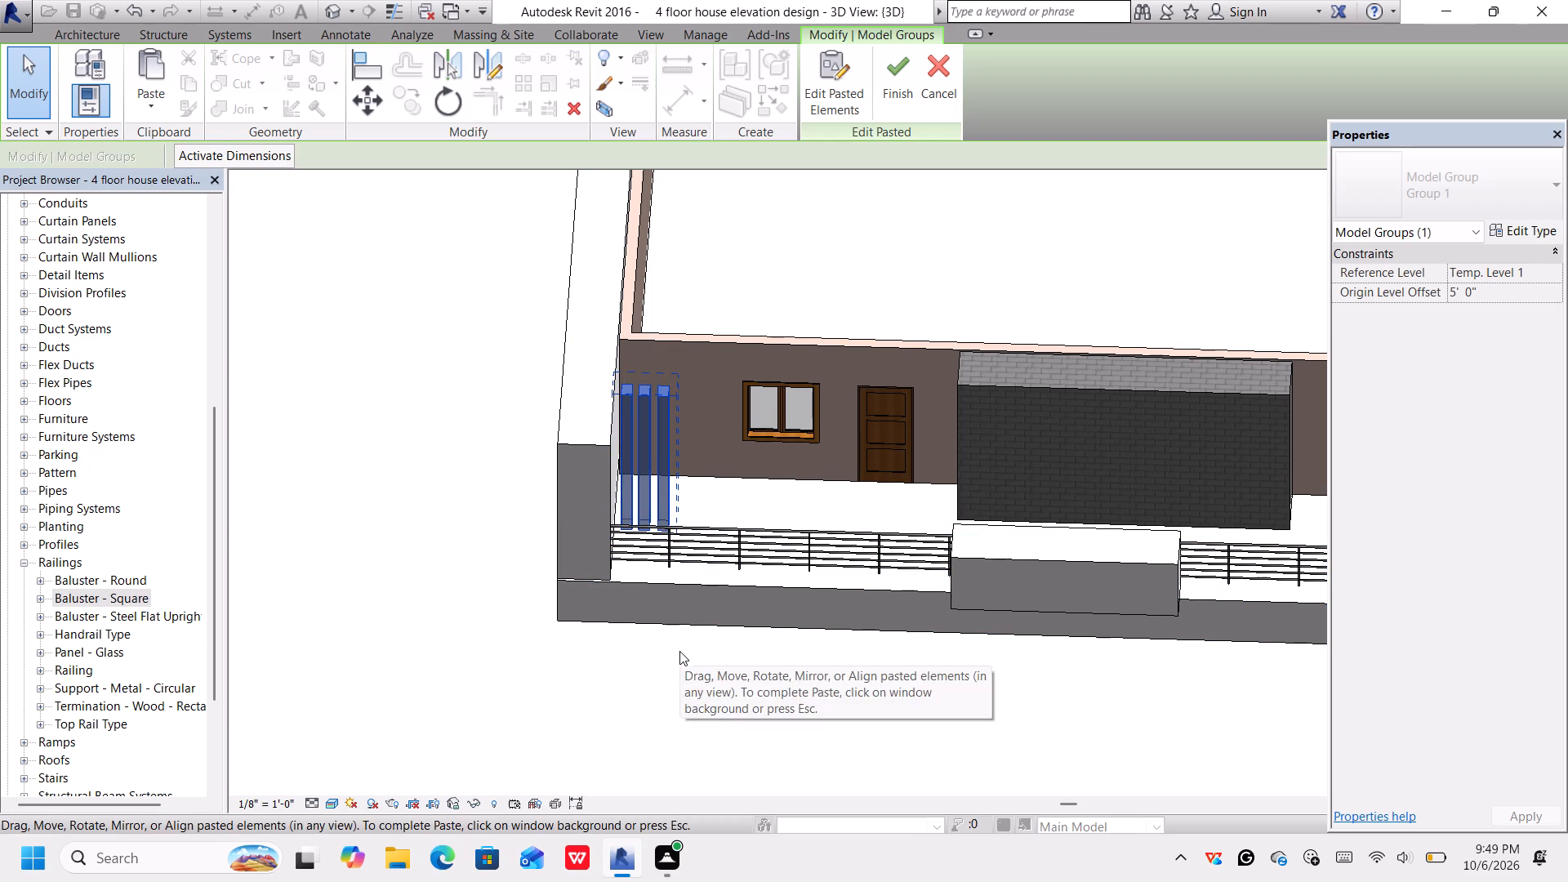
pyautogui.moveTo(680, 654); pyautogui.dragTo(657, 612, button='middle')
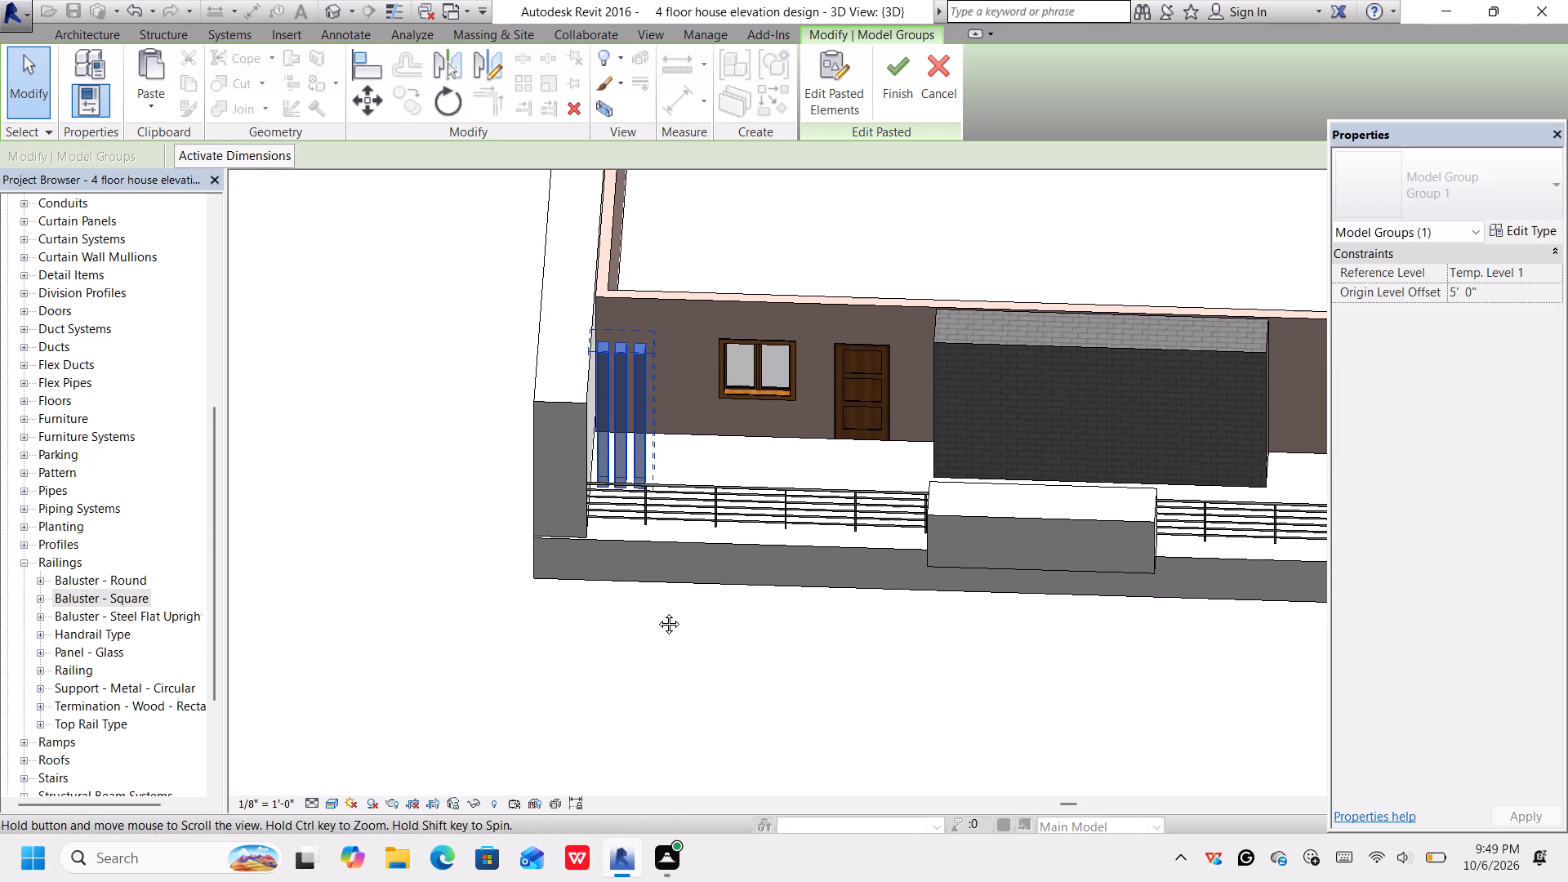
pyautogui.moveTo(657, 612); pyautogui.dragTo(598, 614, button='middle')
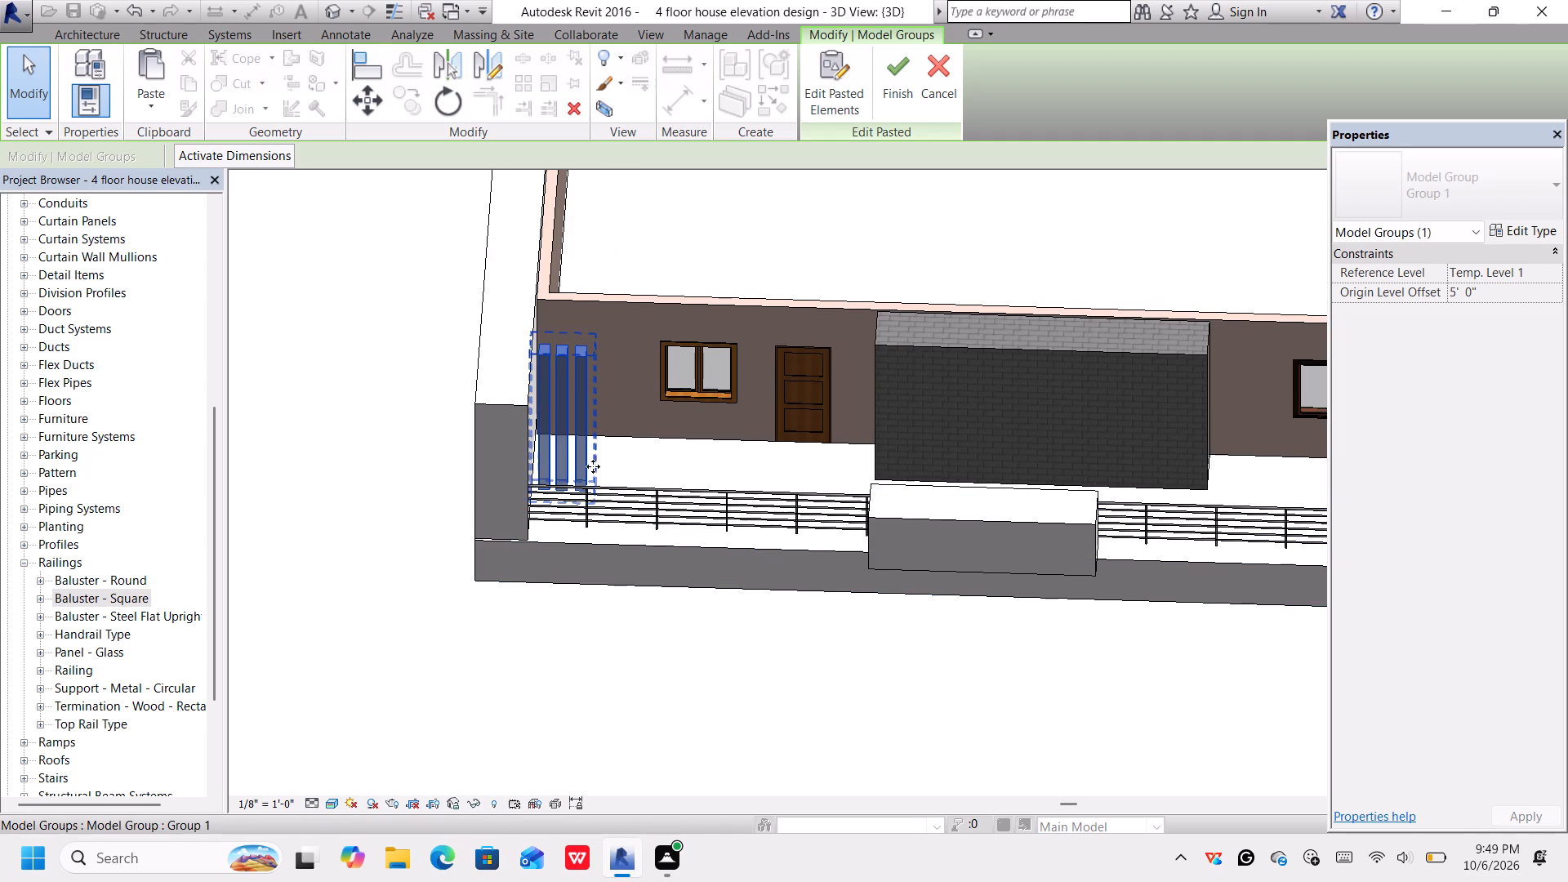
pyautogui.scroll(1, 578, 466)
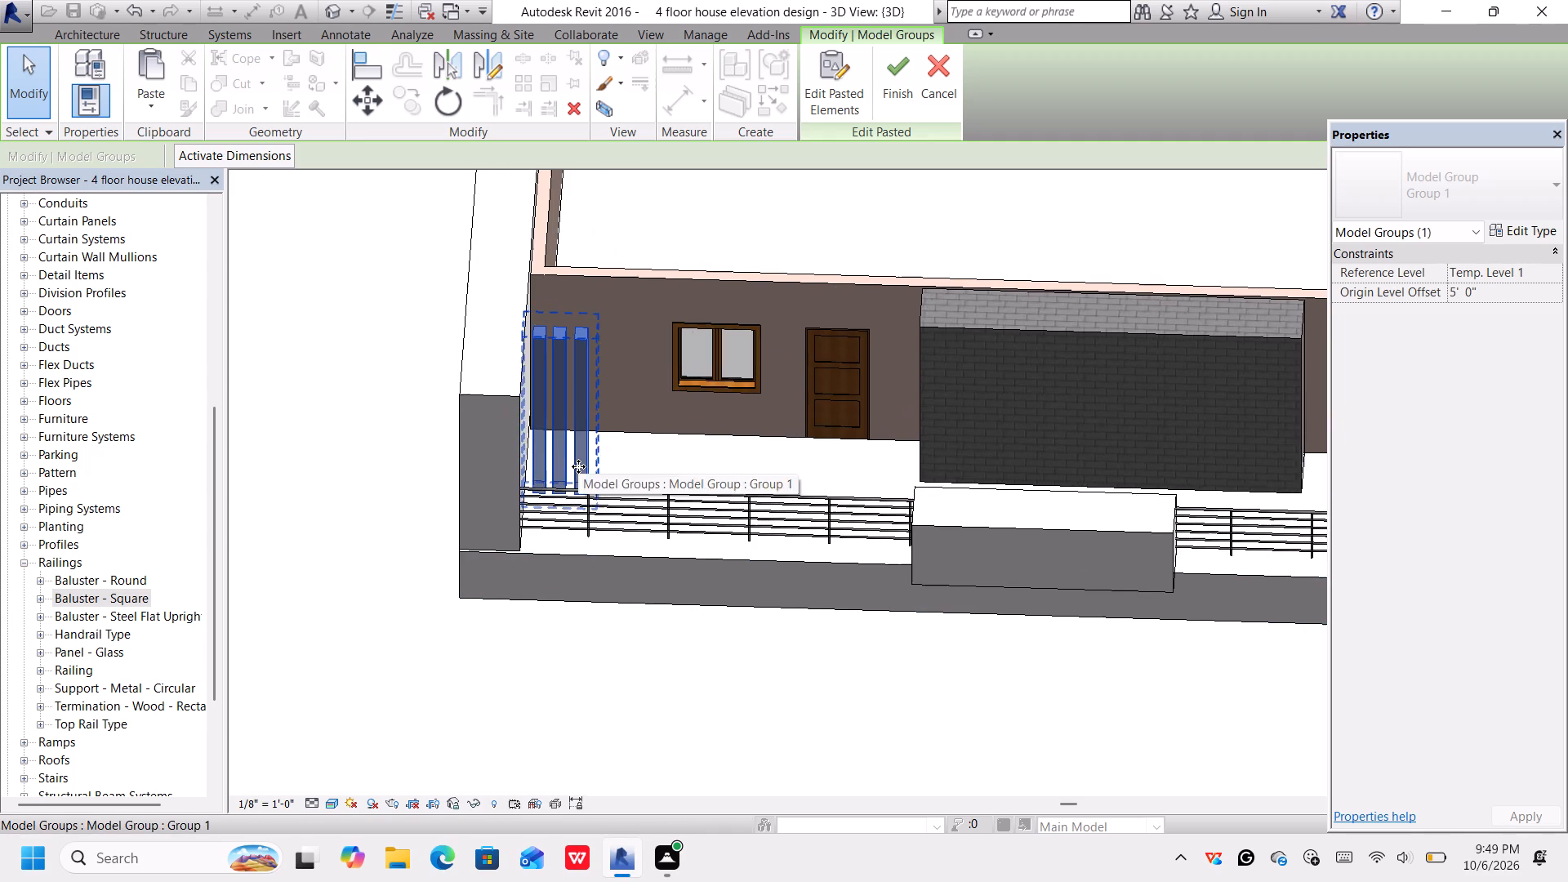
pyautogui.scroll(2, 578, 466)
pyautogui.click(640, 459)
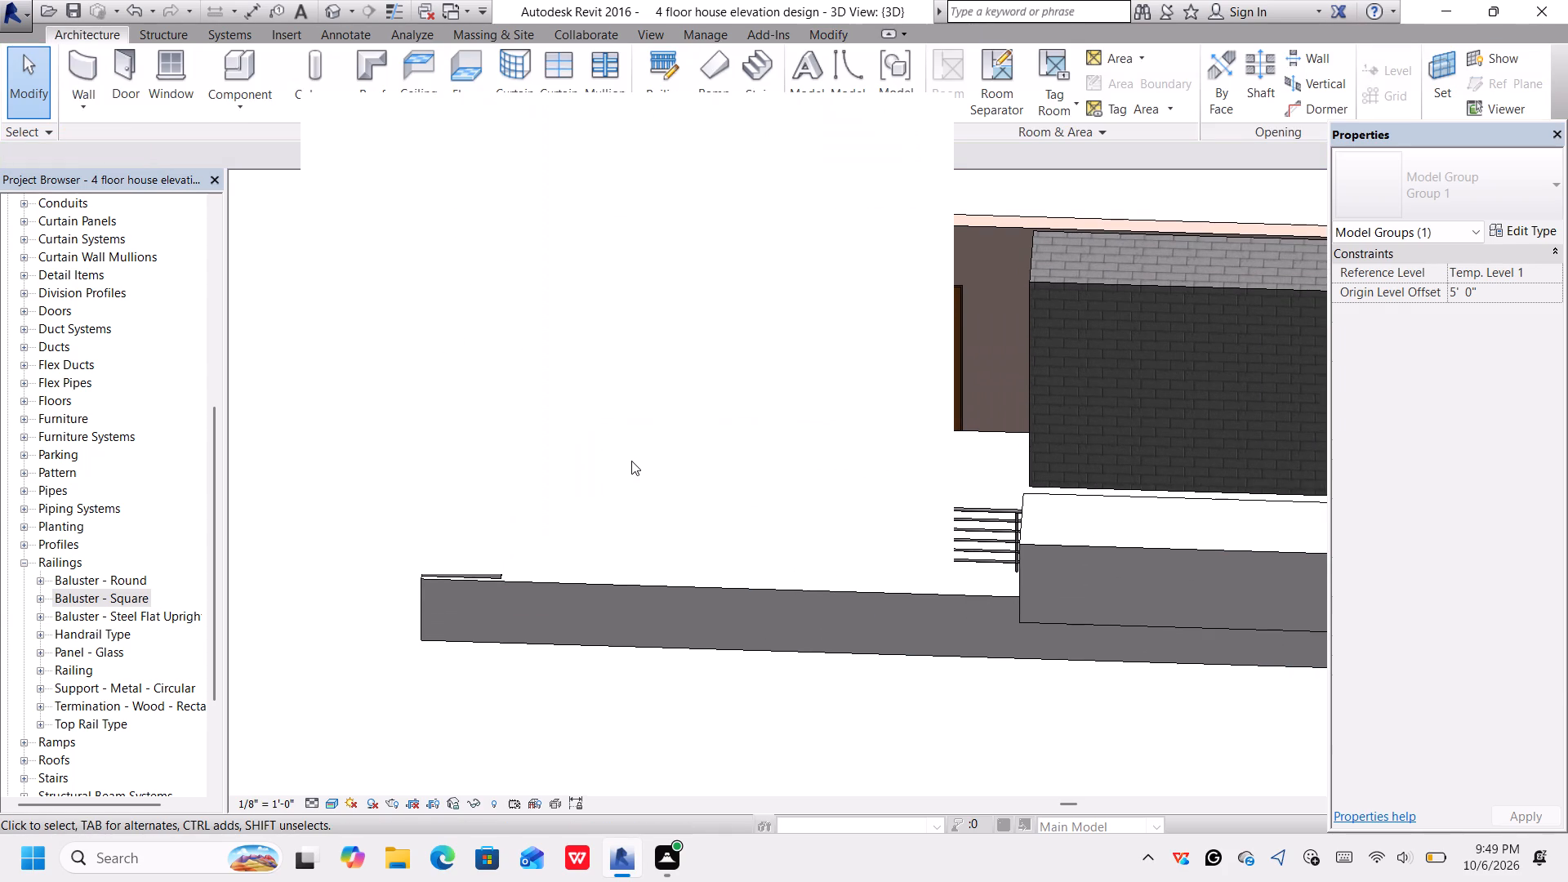
pyautogui.click(916, 126)
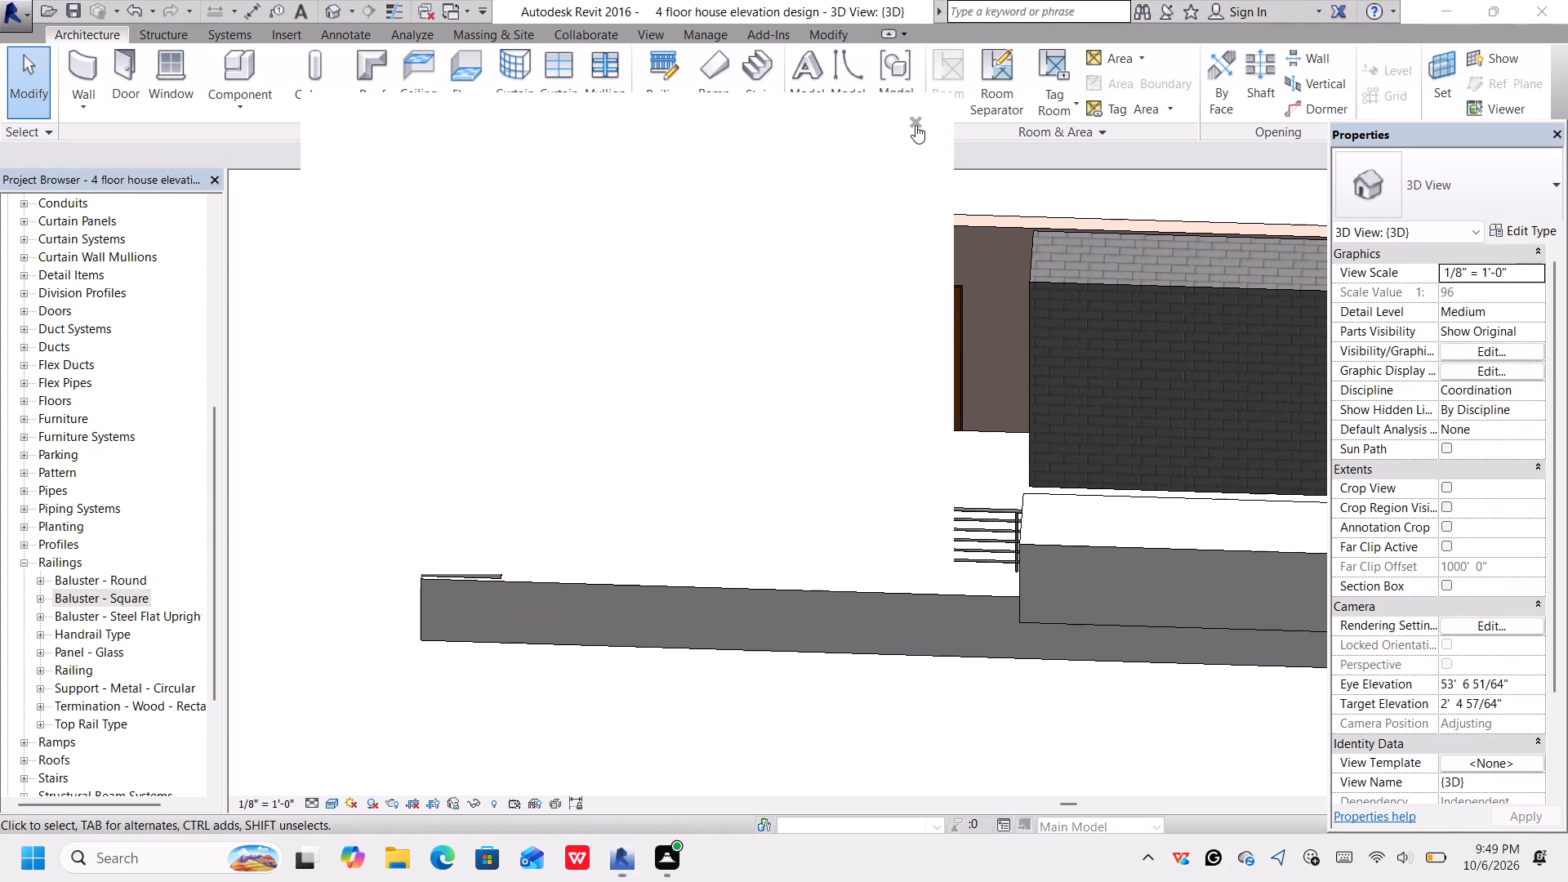
# Copy the timber column farthest from the corner wall and paste it alongside, extending the row to four evenly spaced columns.
pyautogui.click(581, 417)
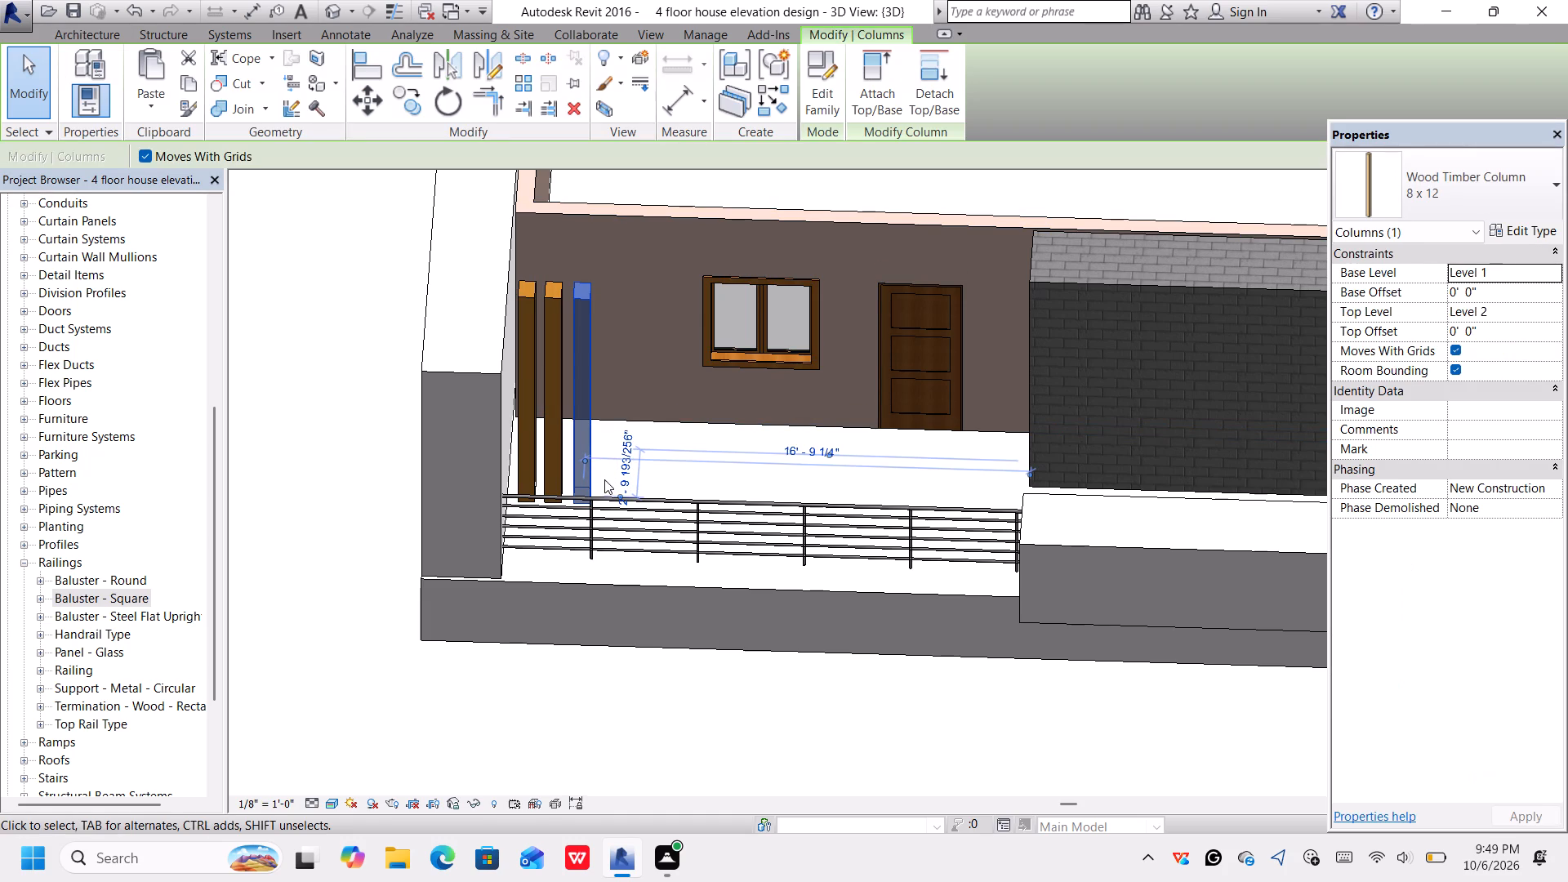
pyautogui.hotkey('ctrl', 'c')
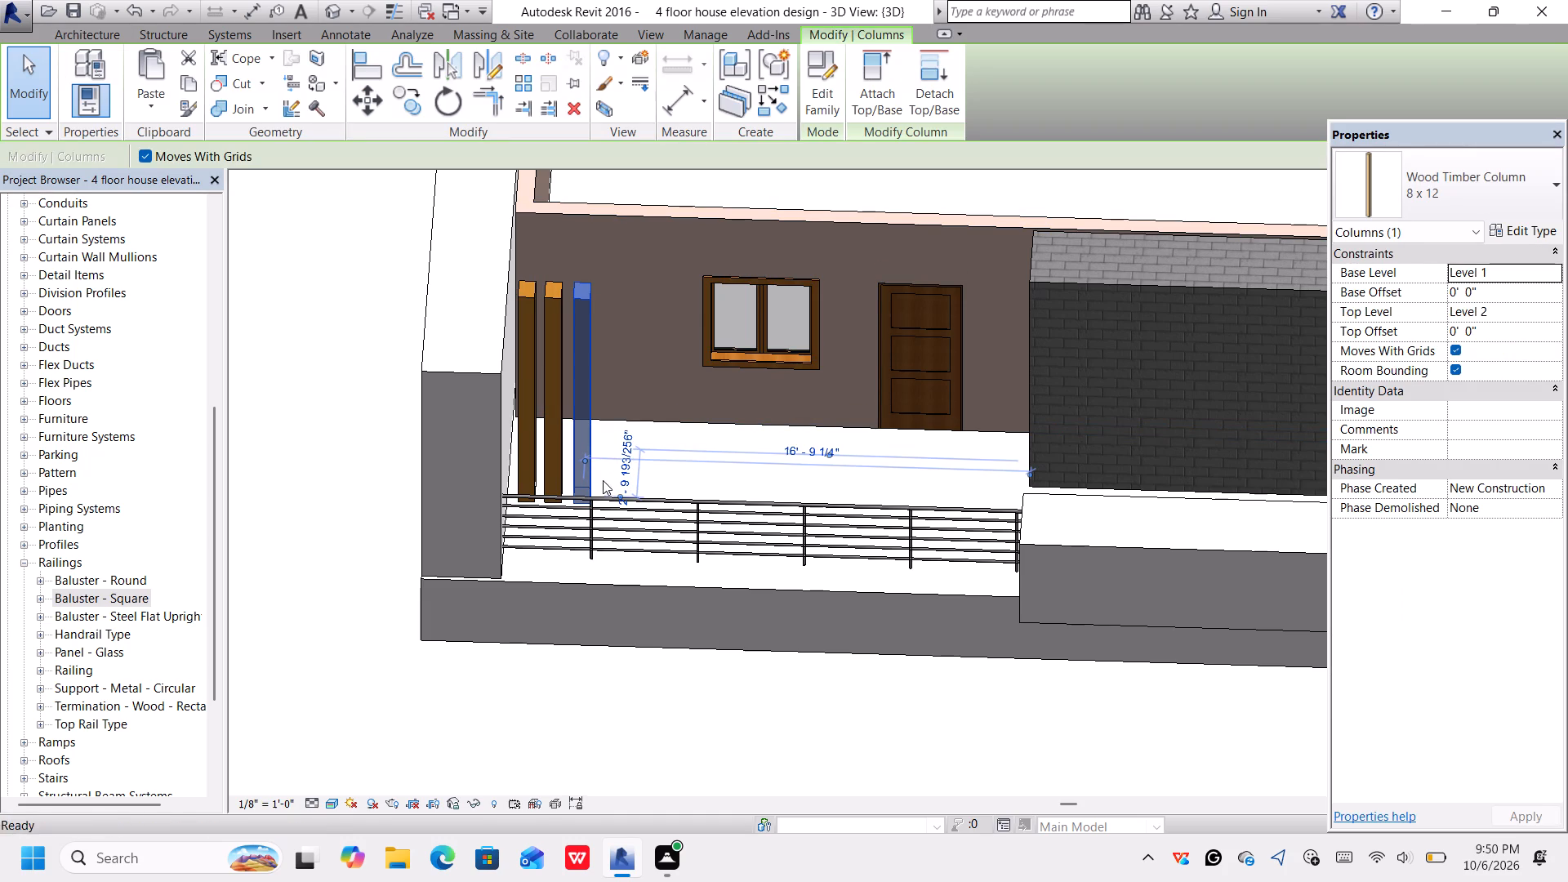
pyautogui.hotkey('ctrl', 'v')
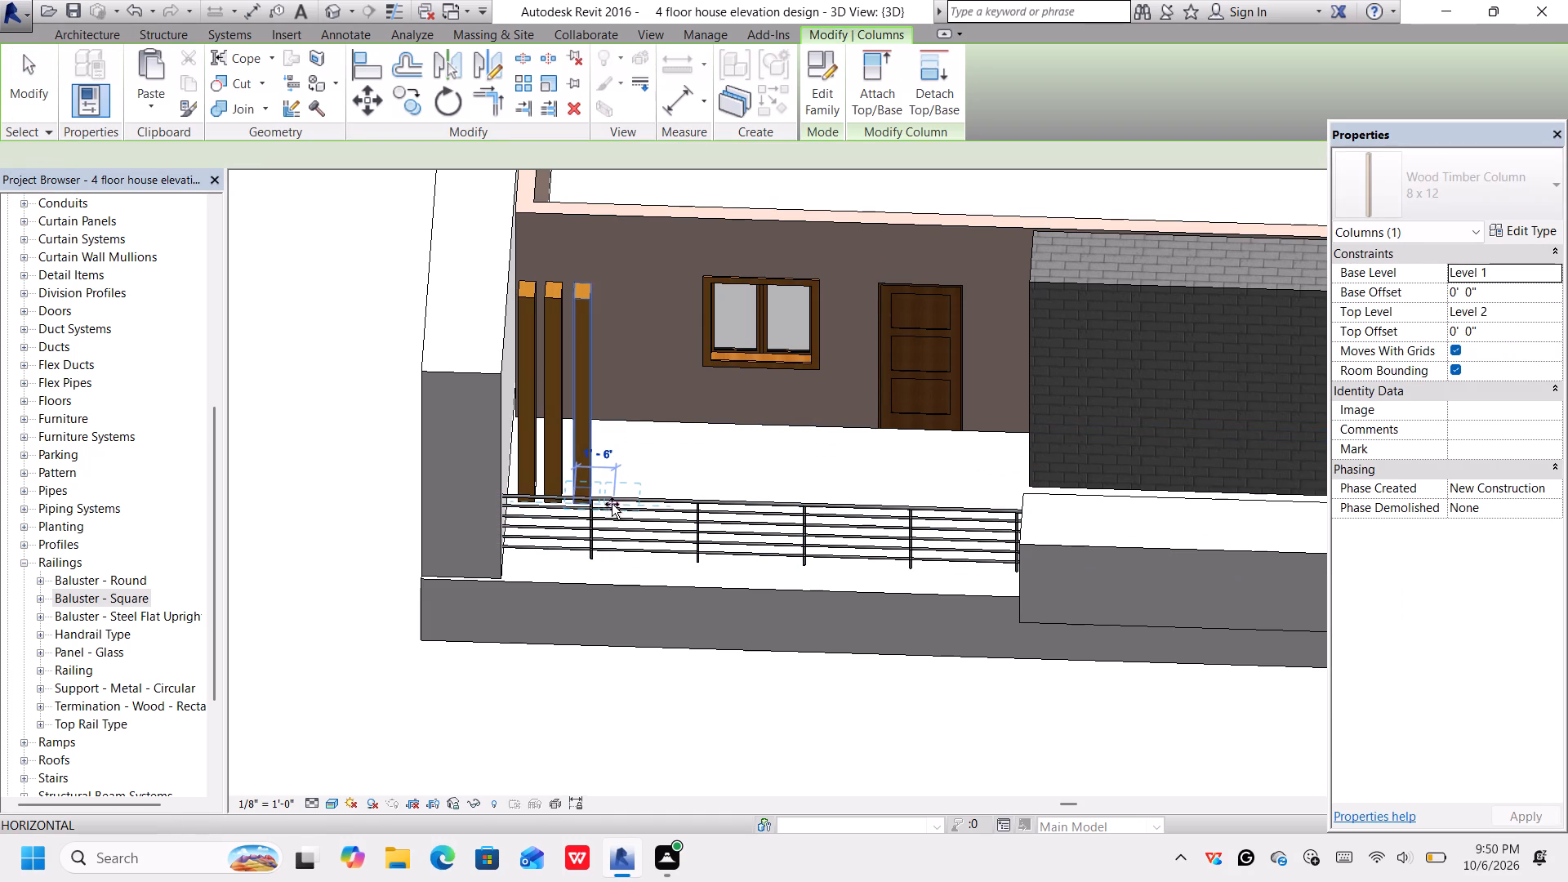
pyautogui.scroll(4, 607, 500)
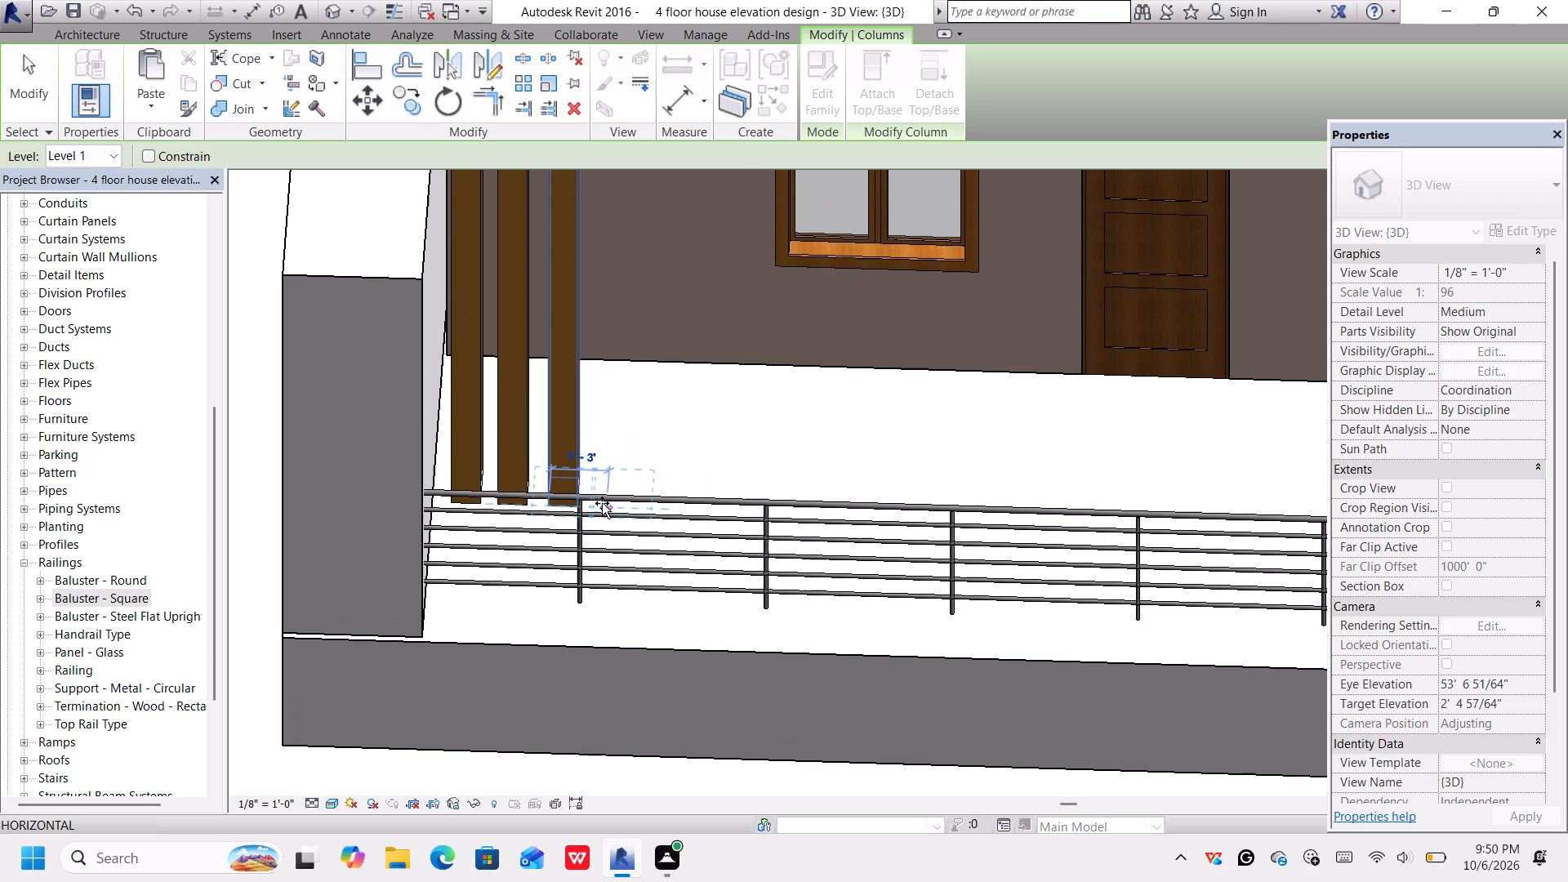
pyautogui.click(602, 503)
pyautogui.scroll(-5, 647, 488)
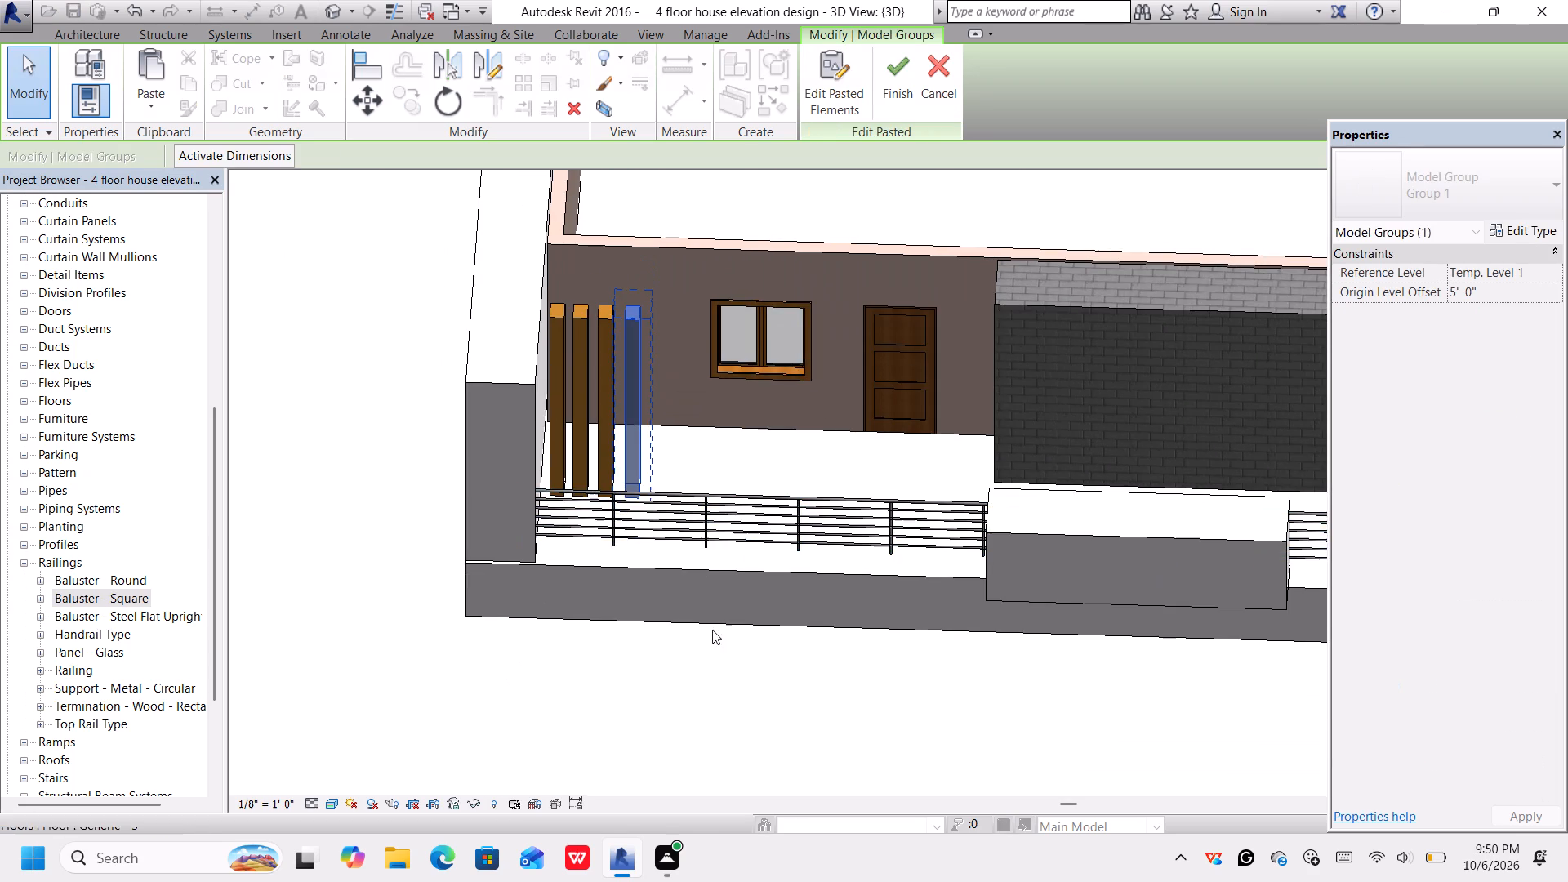
pyautogui.scroll(-1, 719, 653)
pyautogui.moveTo(719, 653); pyautogui.dragTo(709, 616, button='middle')
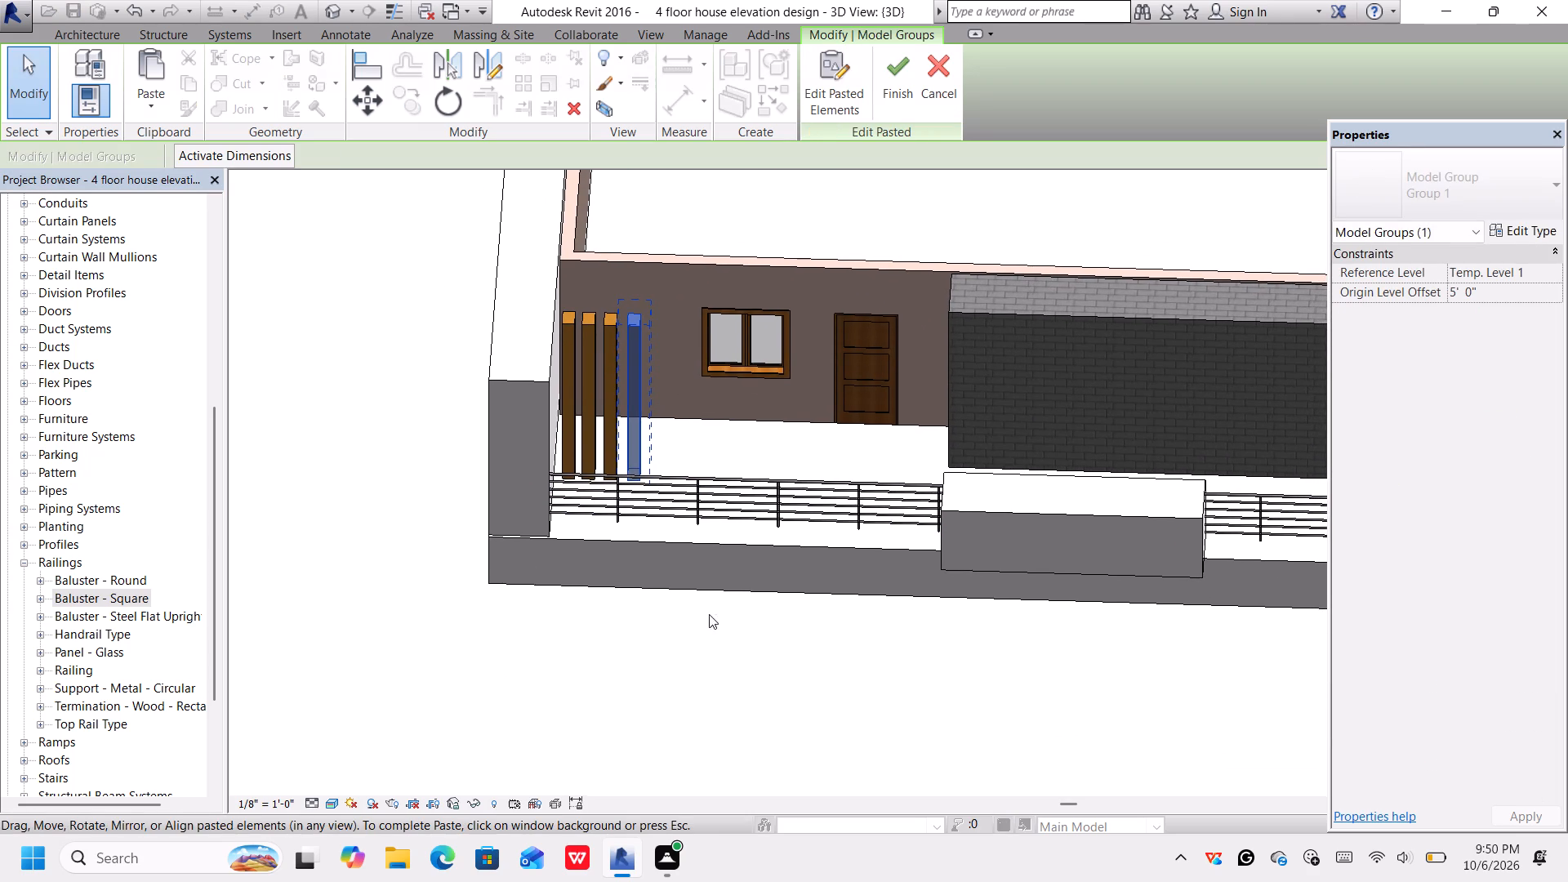
pyautogui.press('Escape')
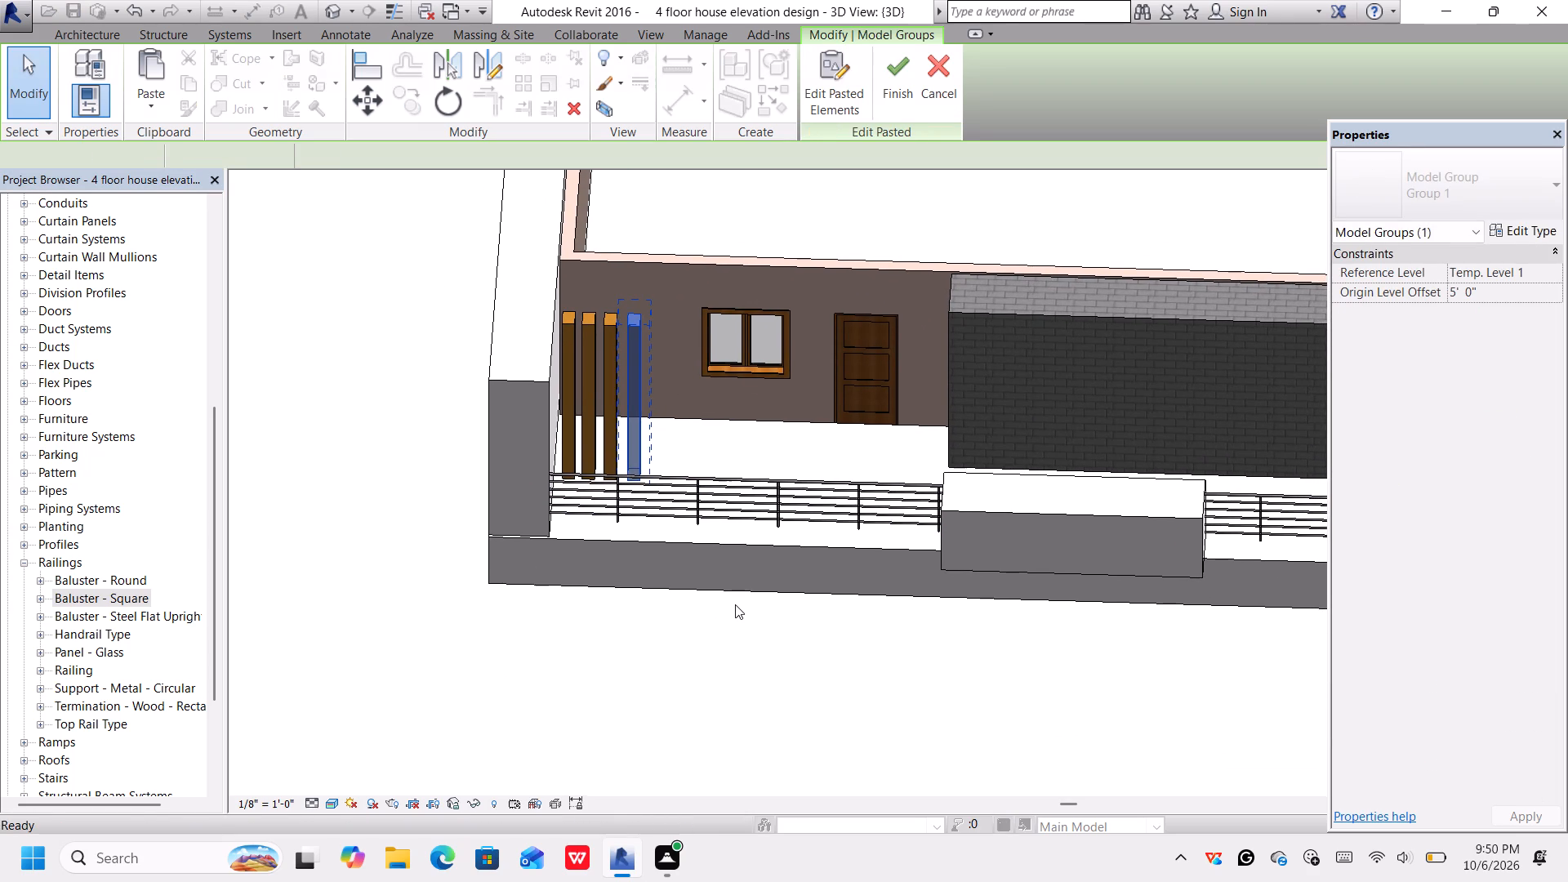
pyautogui.scroll(-1, 786, 648)
pyautogui.moveTo(785, 644); pyautogui.dragTo(754, 606, button='middle')
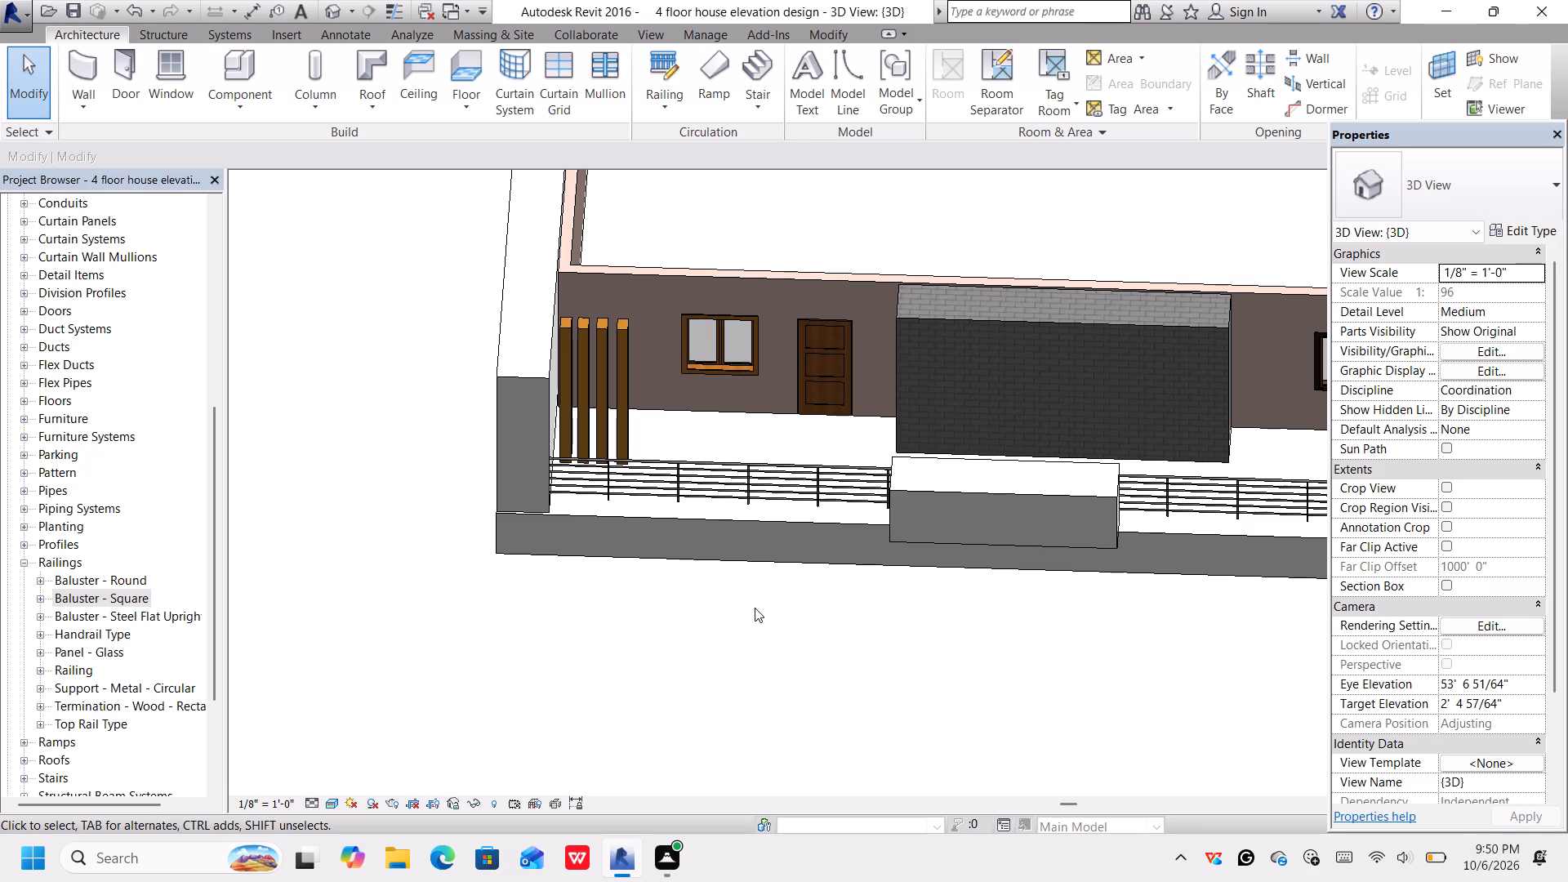
# Nudge the front window beside the timber columns away from its door until the spacing to the door is 8'-0".
pyautogui.click(691, 359)
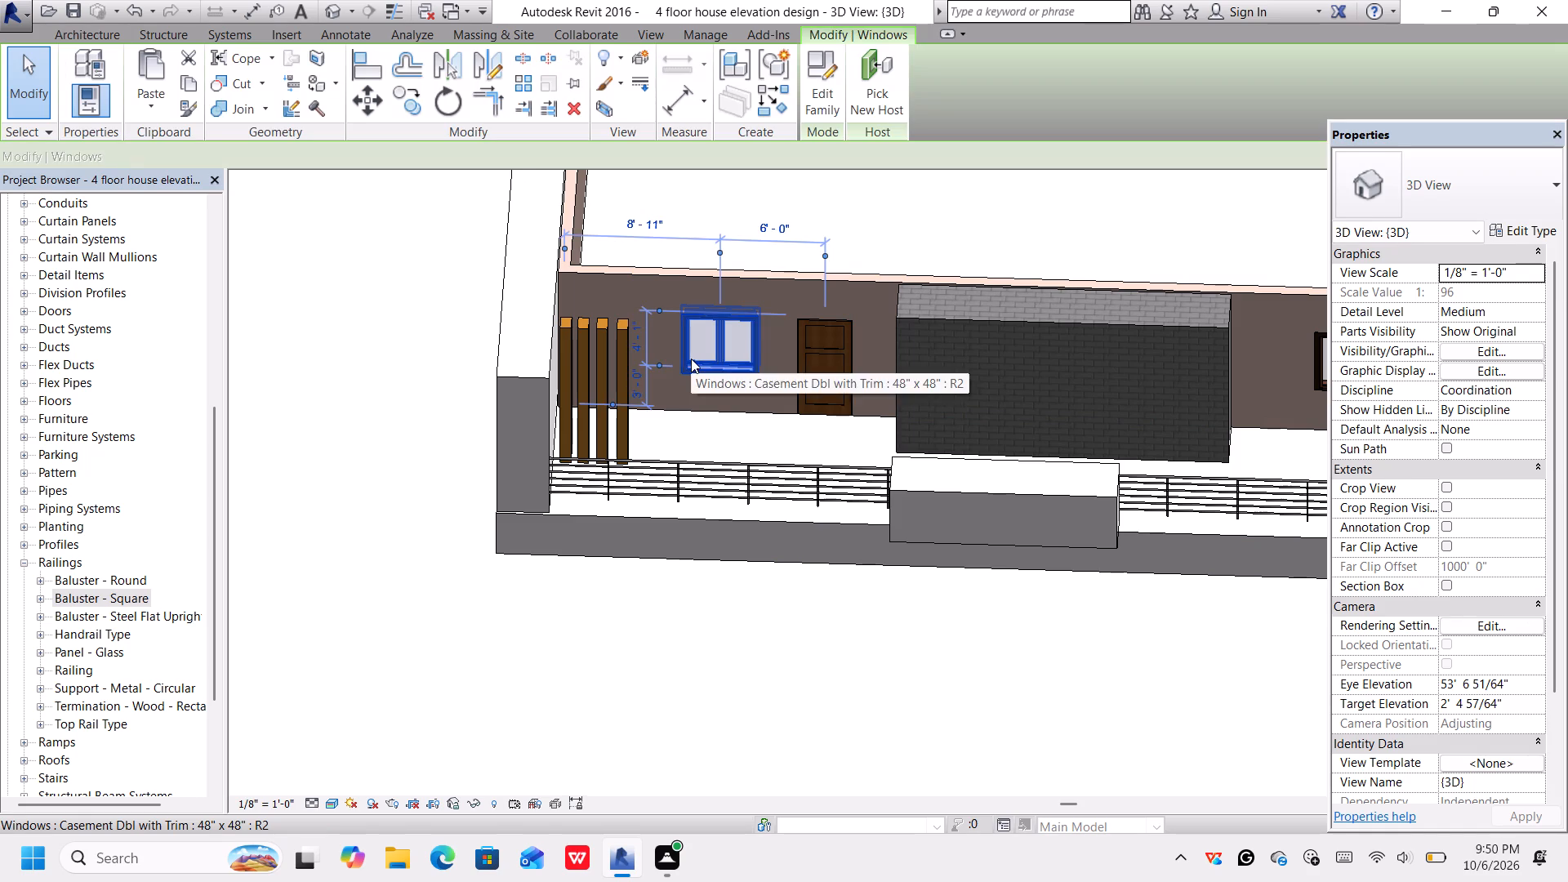
pyautogui.press('Left')
pyautogui.press('Left')
pyautogui.press('Left')
pyautogui.press('Left')
pyautogui.press('Left')
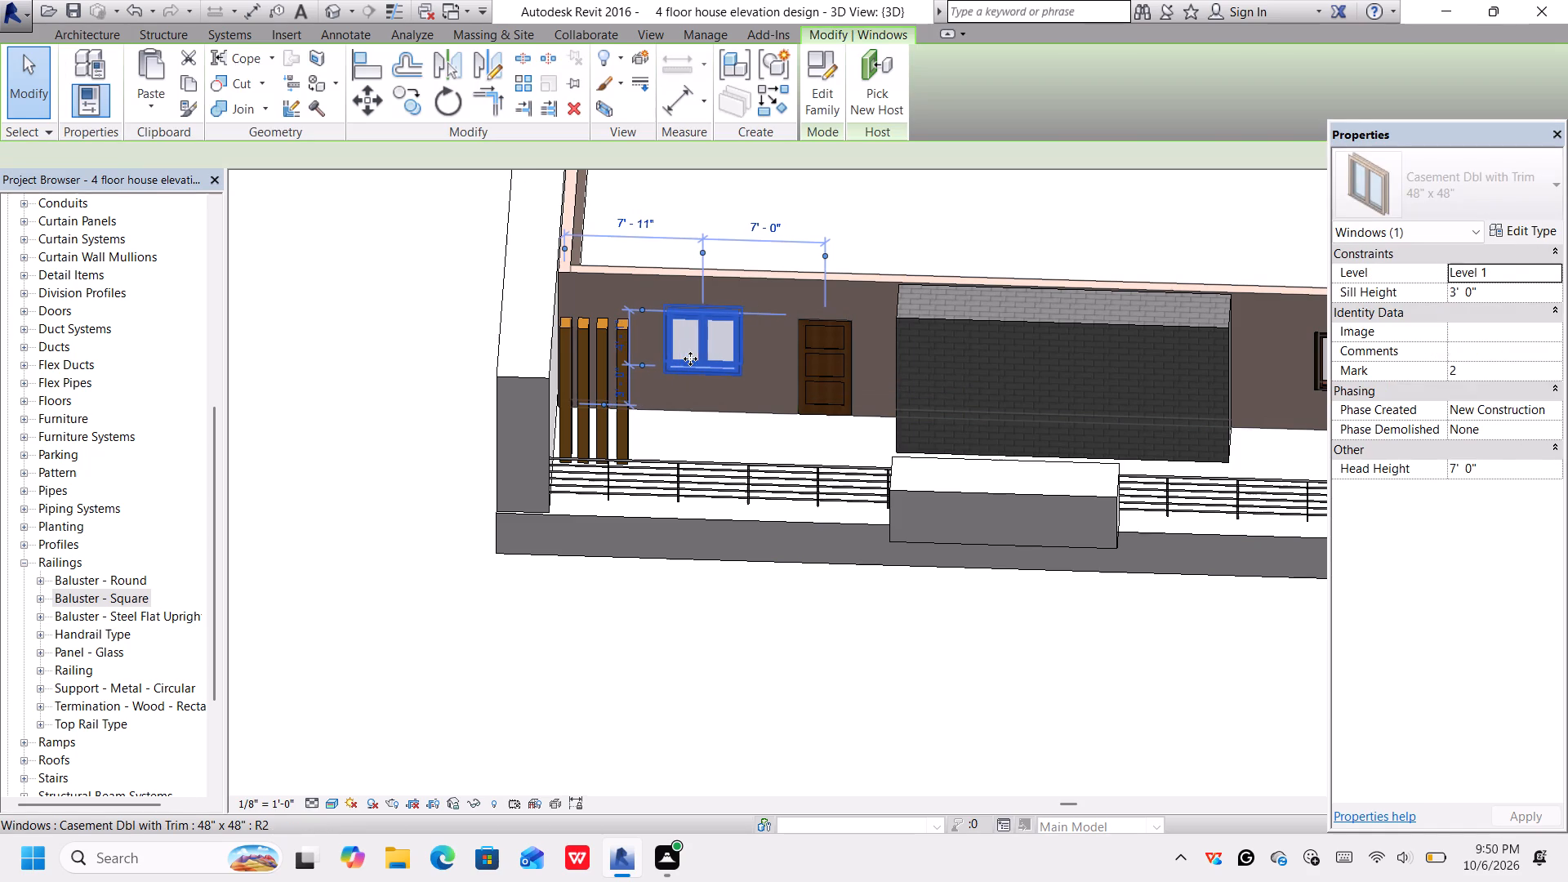
pyautogui.press('Left')
pyautogui.press('Left')
pyautogui.press('Left')
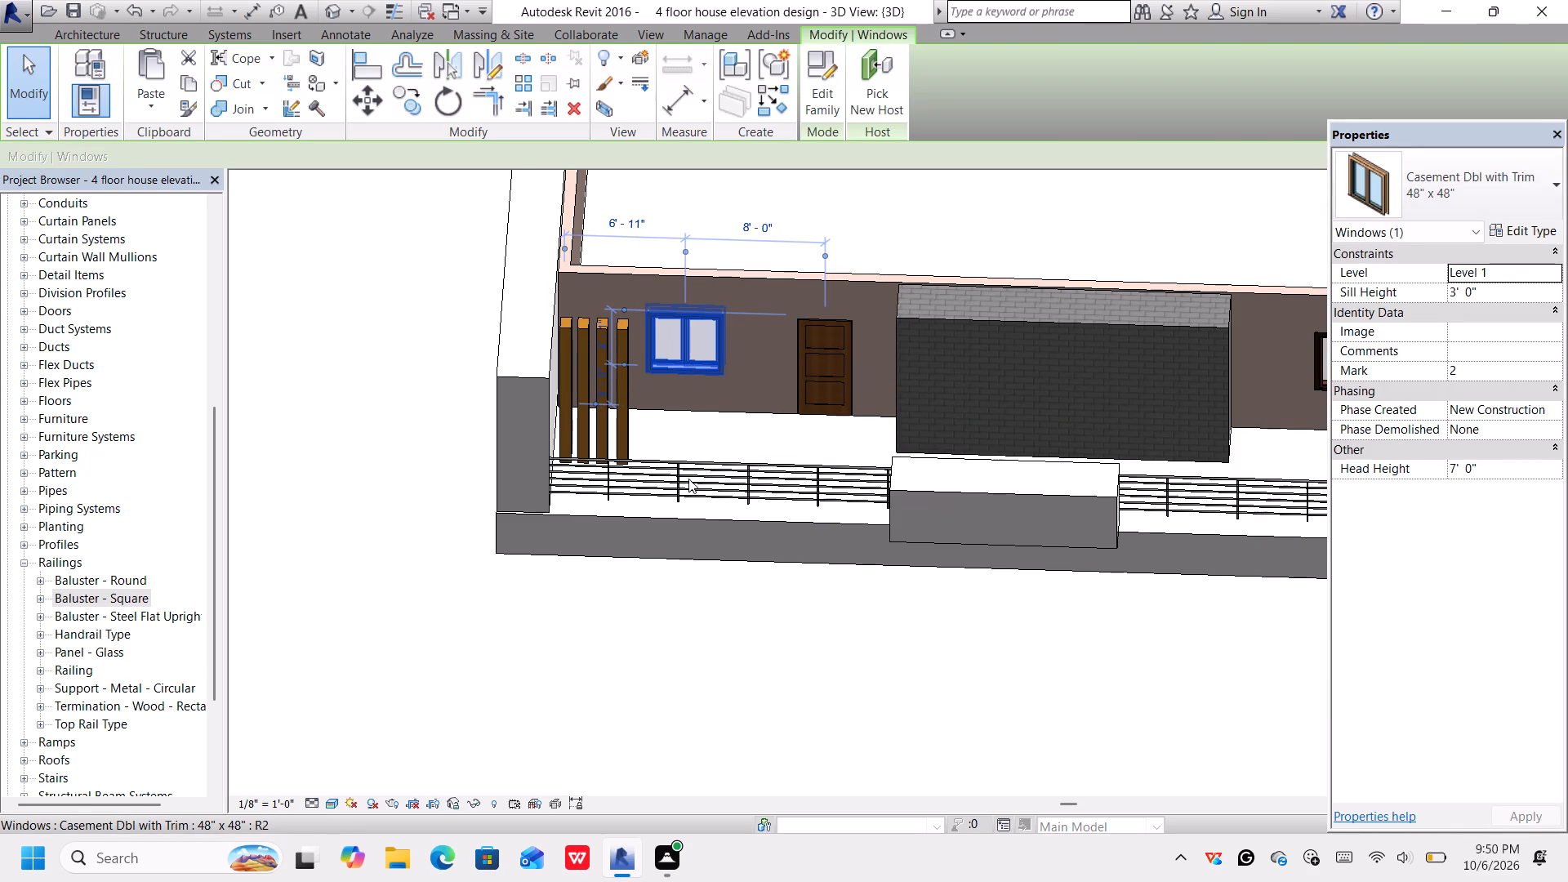
pyautogui.click(777, 621)
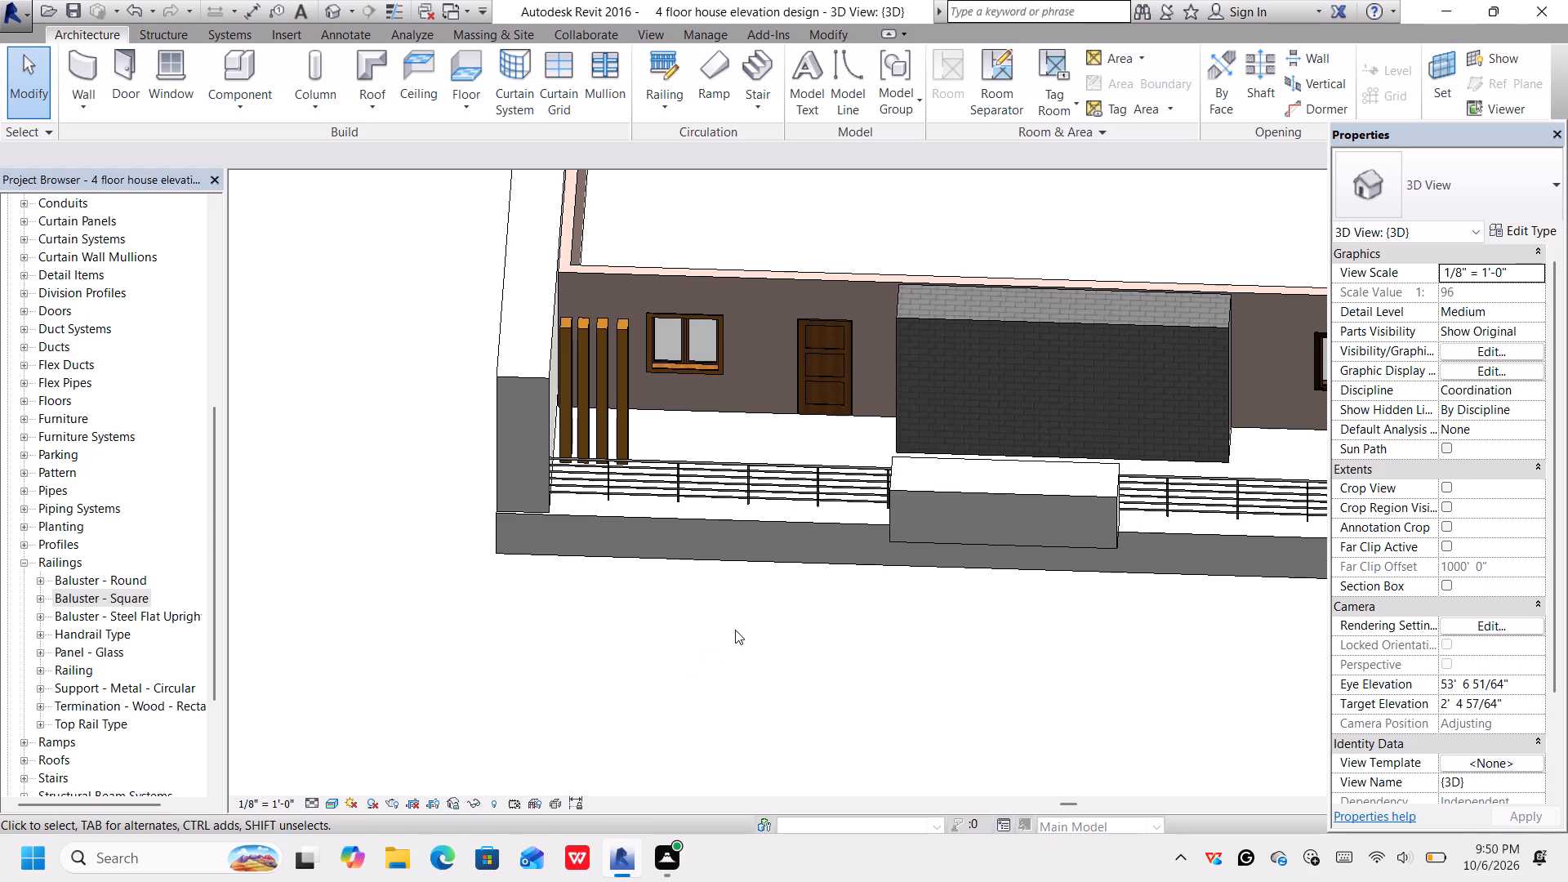
# Nudge the other front window toward the brick feature wall until it sits 7'-4" from its door.
pyautogui.scroll(-1, 835, 587)
pyautogui.moveTo(835, 584); pyautogui.dragTo(657, 580, button='middle')
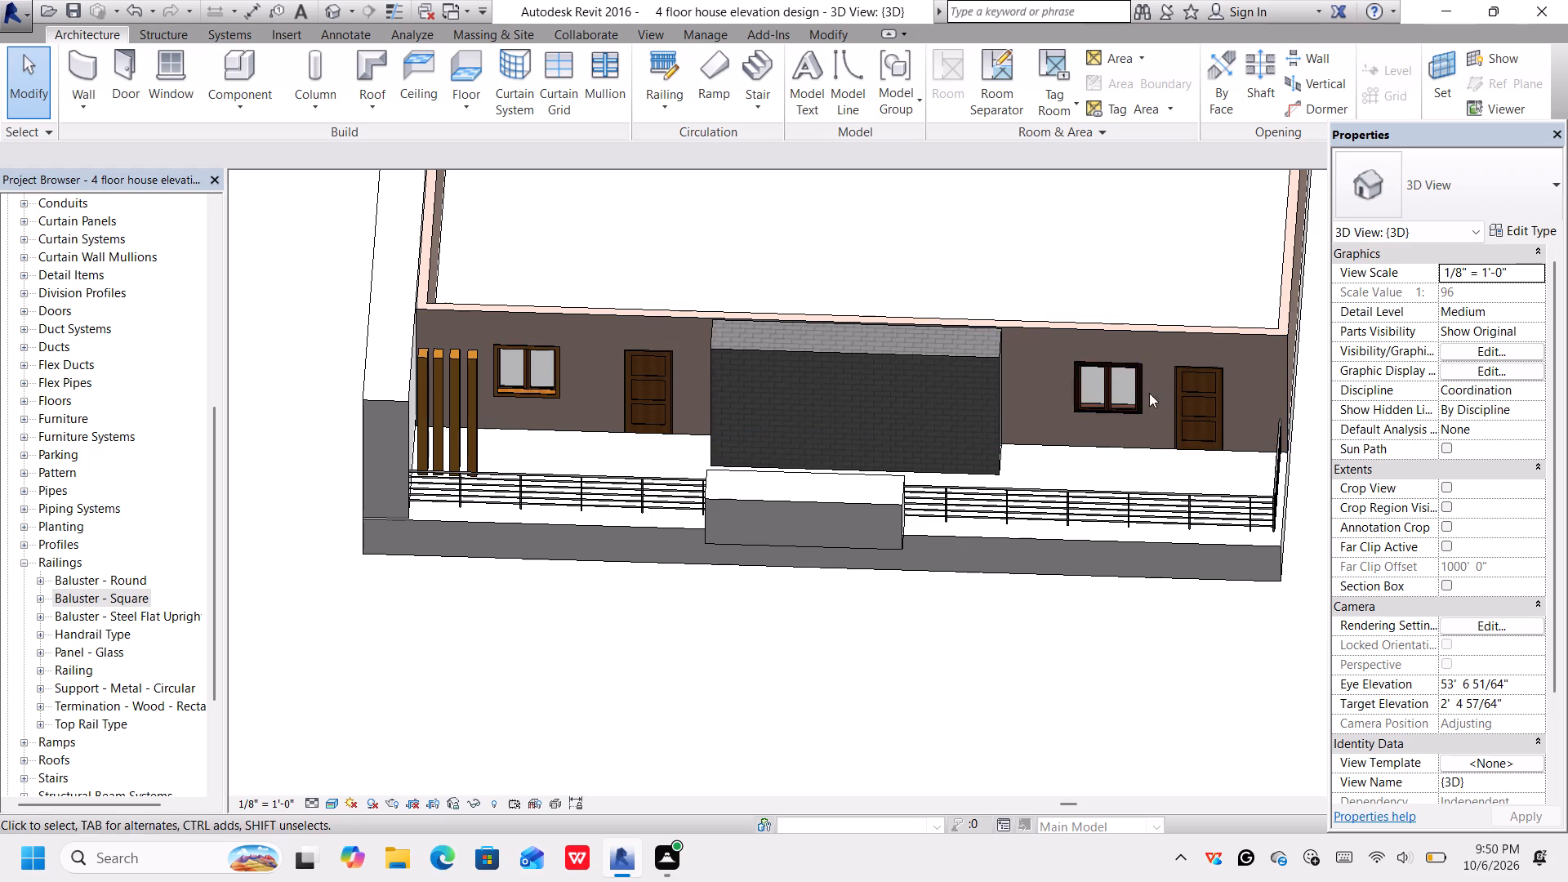
pyautogui.click(1118, 401)
pyautogui.press('Left')
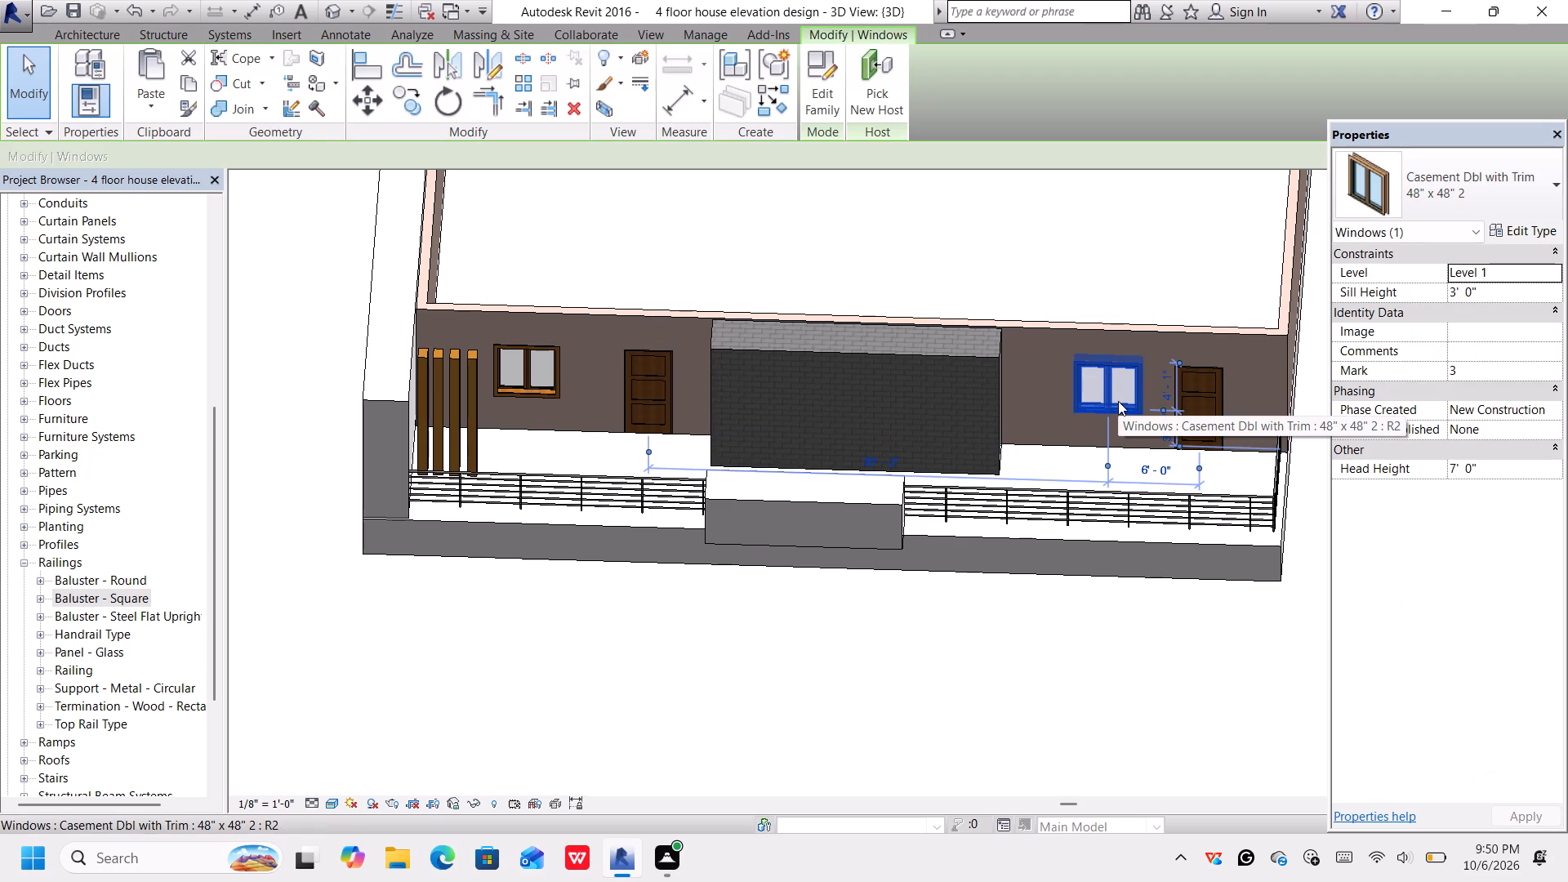
pyautogui.press('Left')
pyautogui.press('Left')
pyautogui.press('Left')
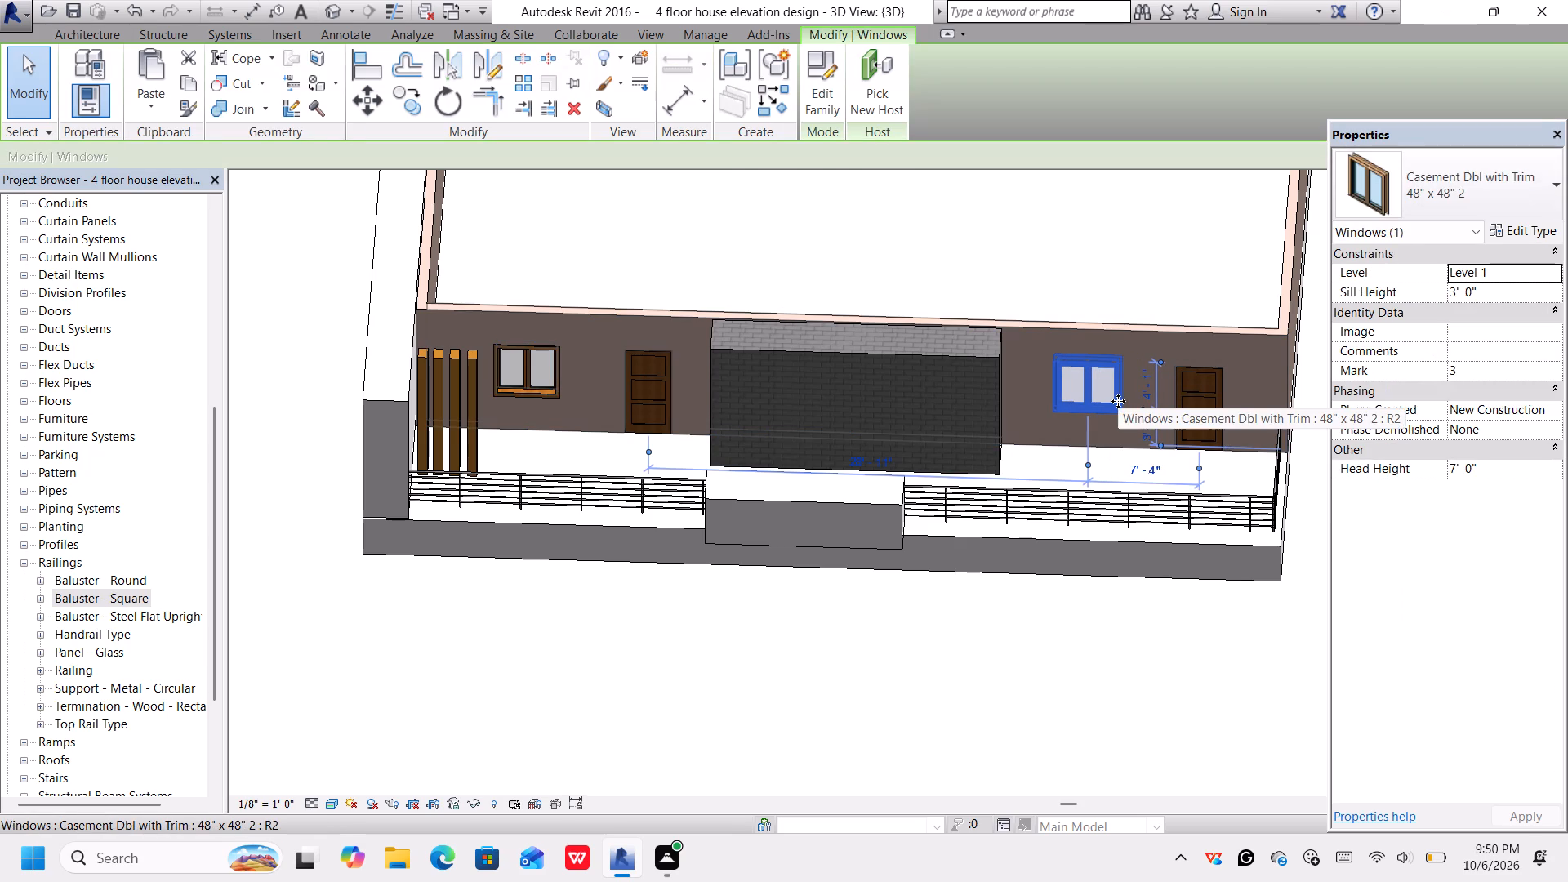
pyautogui.click(1056, 661)
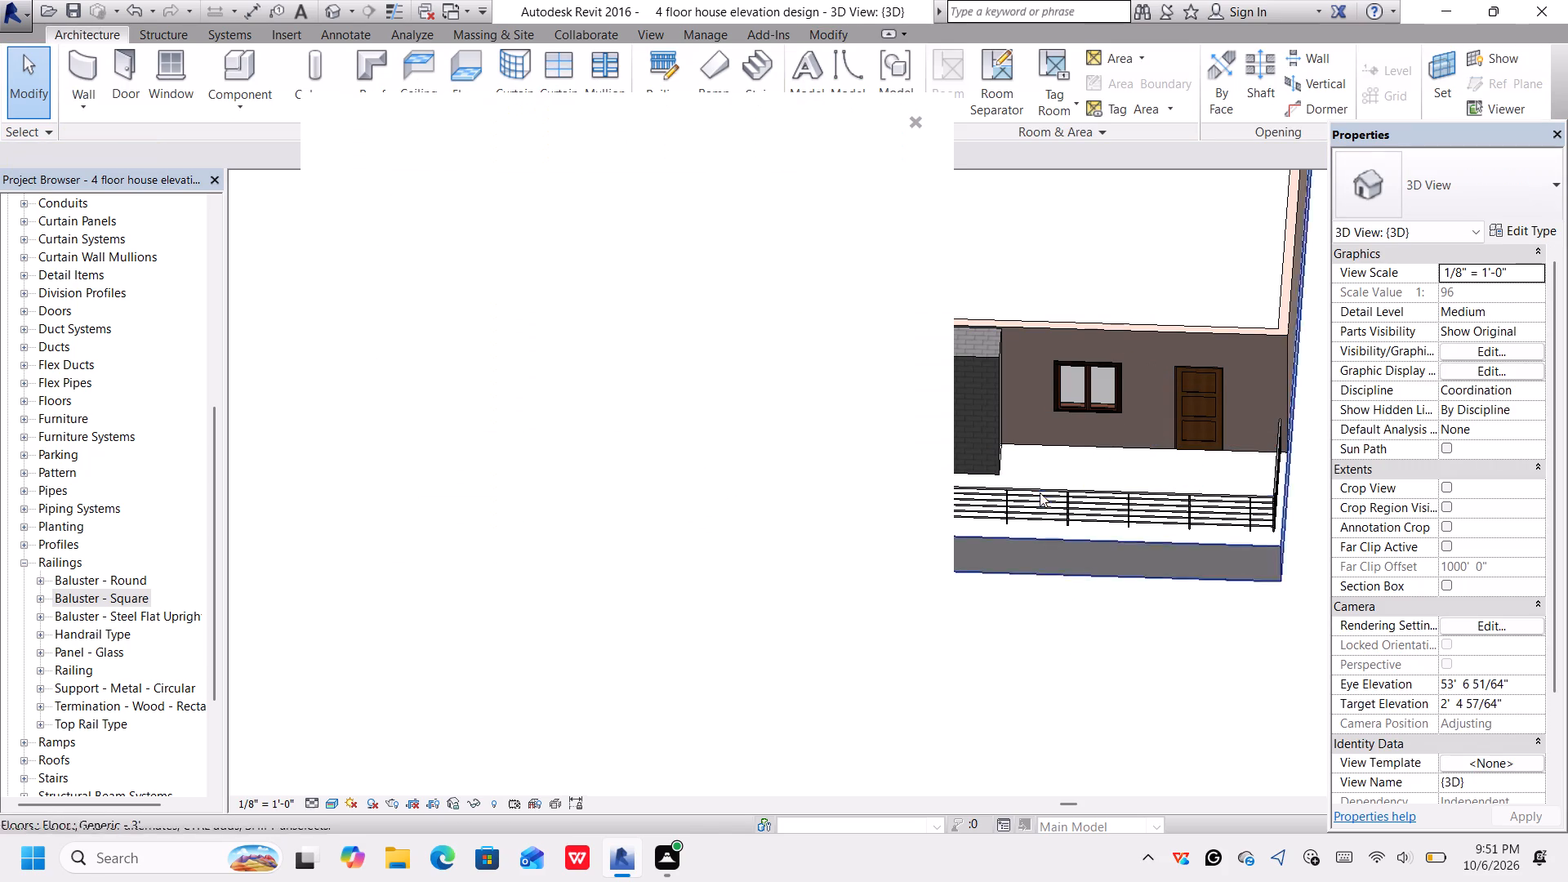
pyautogui.click(912, 120)
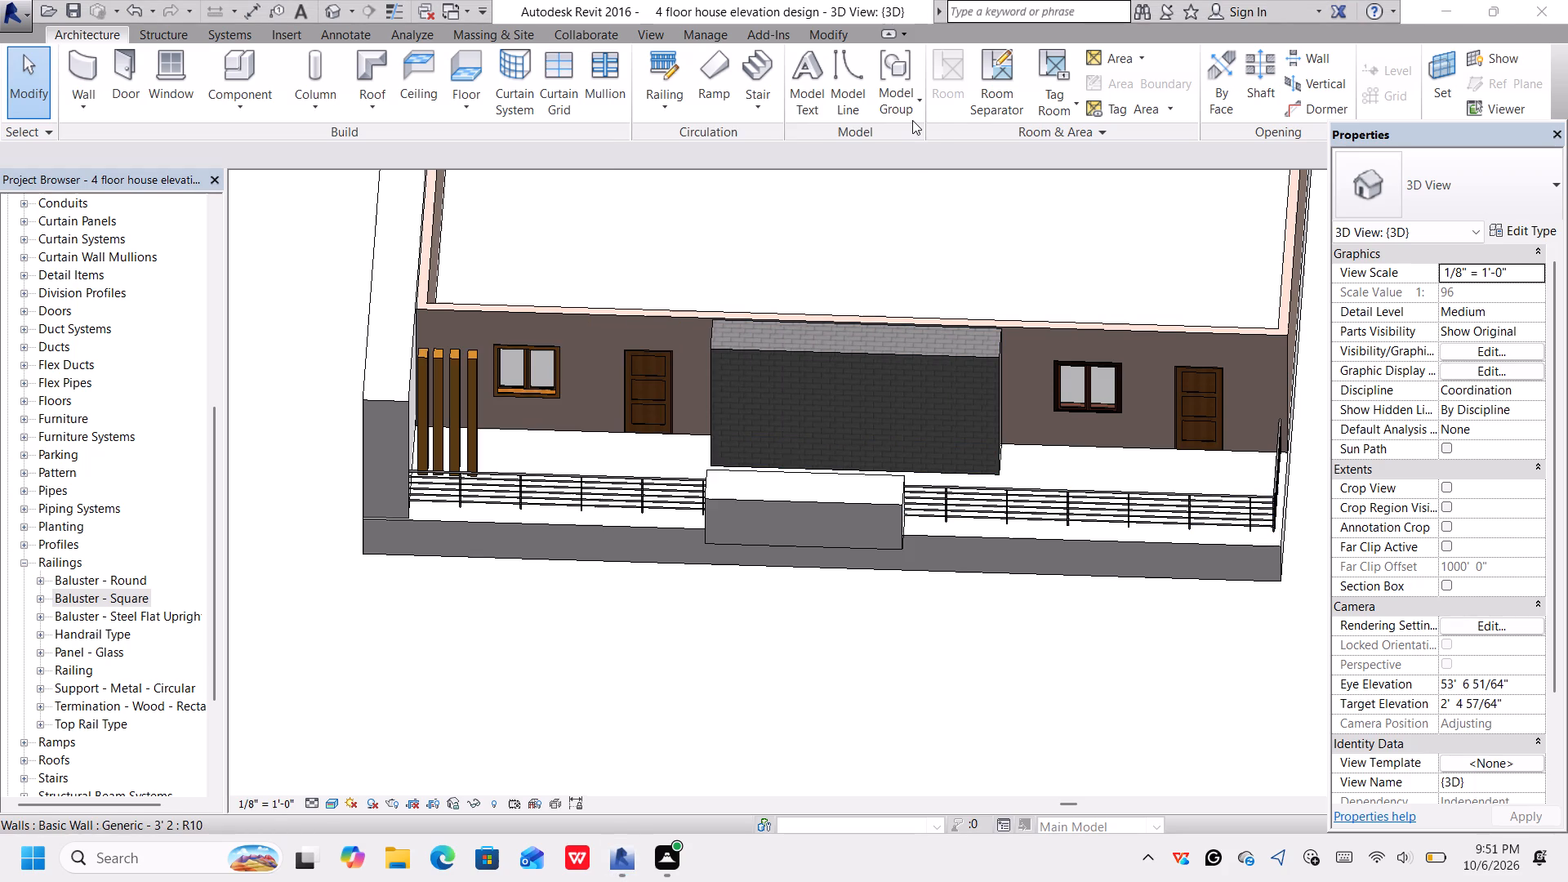
# Examine the second building's front from above, straight on and below to check the window and column layout.
pyautogui.scroll(-1, 959, 420)
pyautogui.moveTo(953, 571); pyautogui.dragTo(949, 563, button='middle')
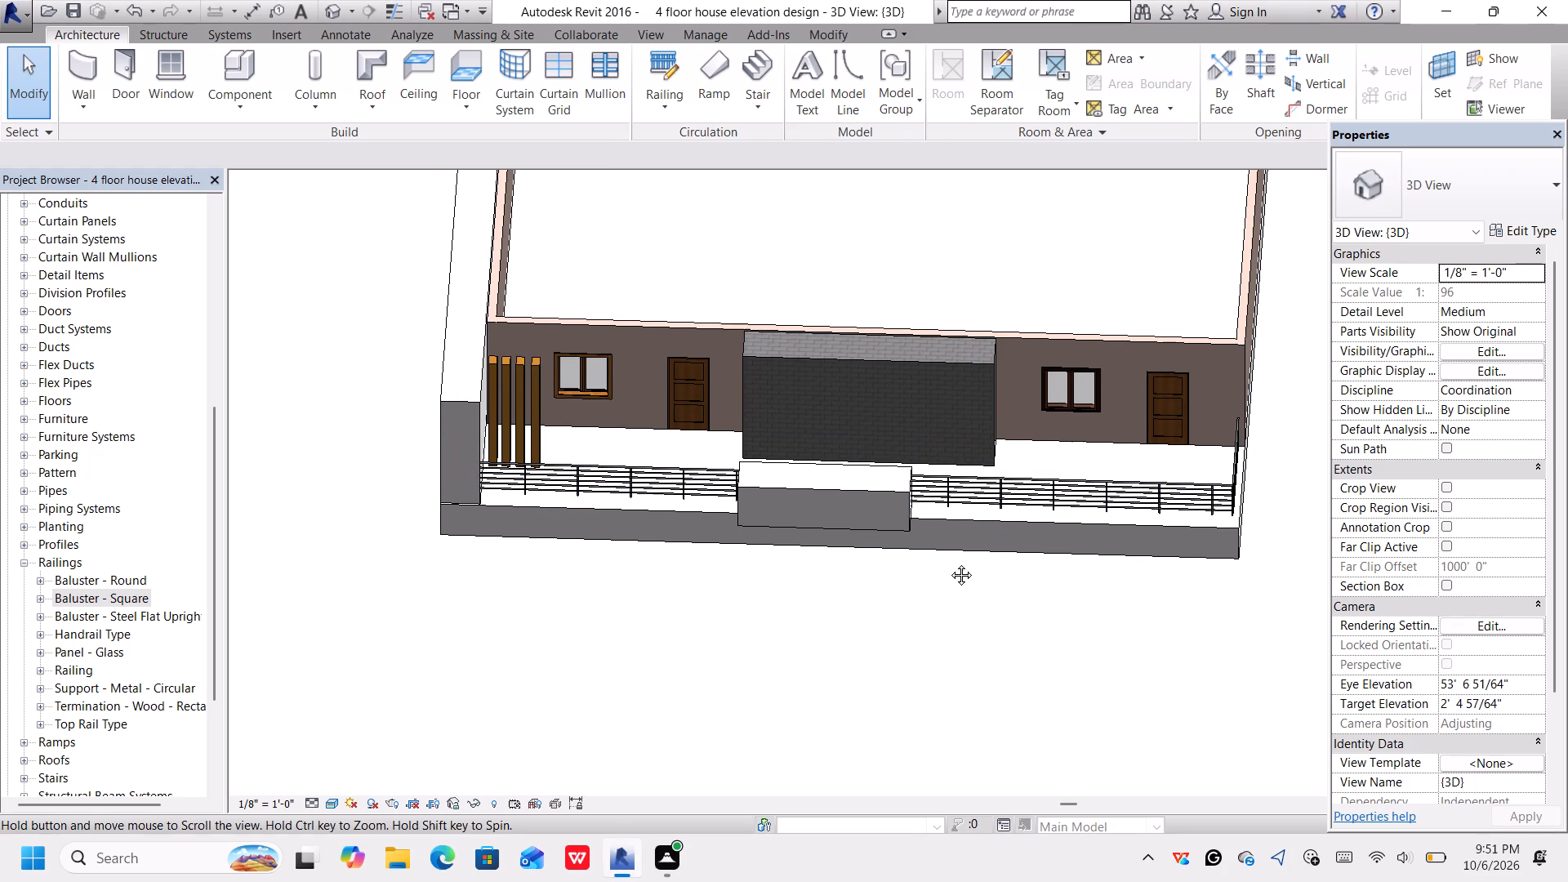
pyautogui.moveTo(949, 563); pyautogui.dragTo(933, 520, button='middle')
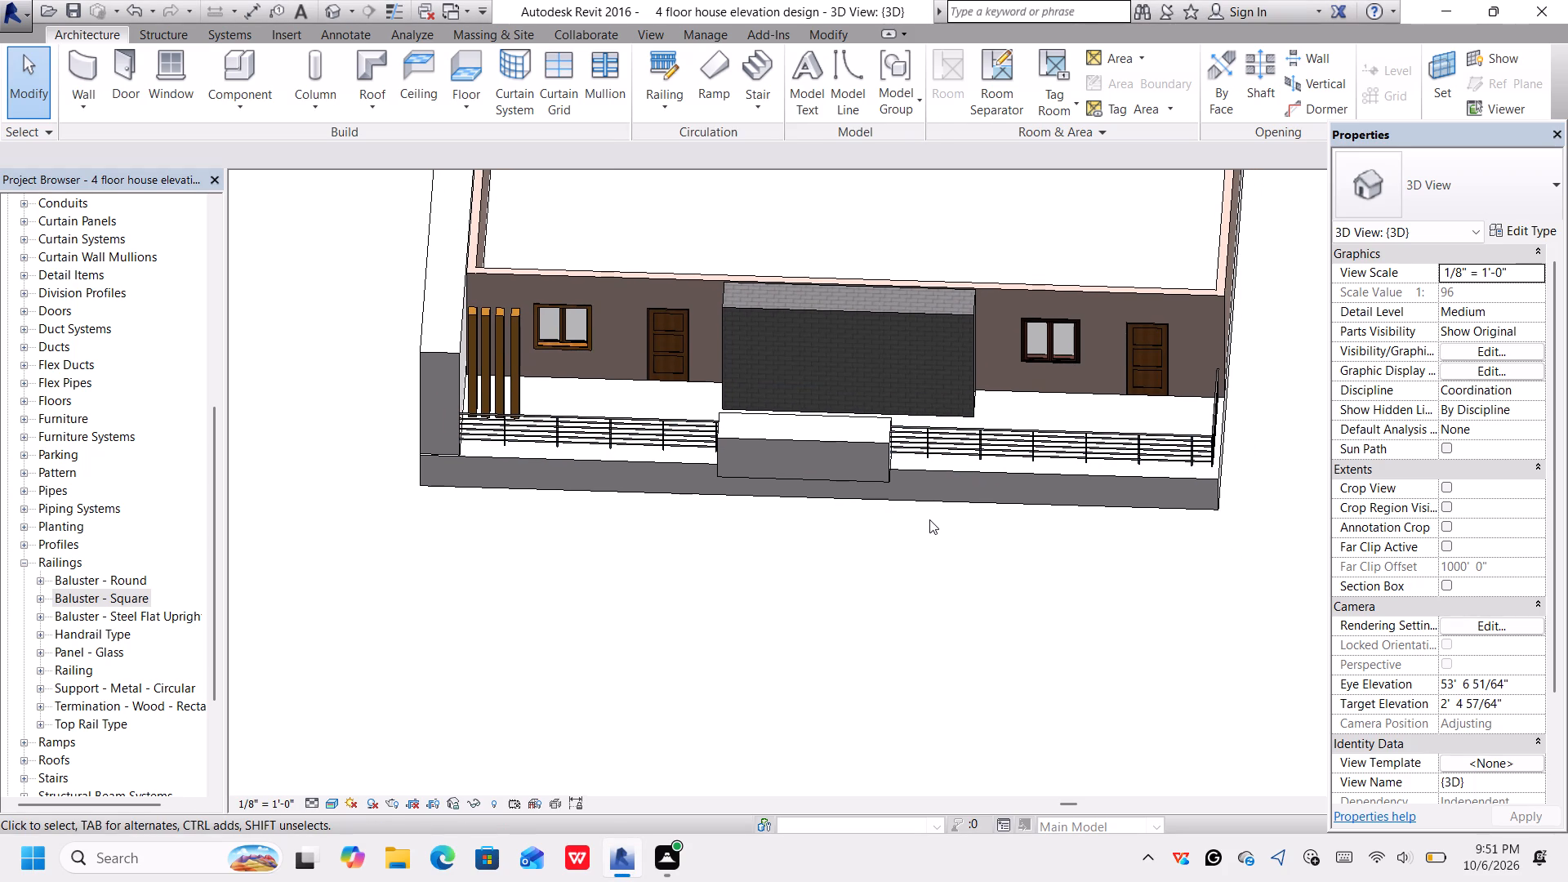
pyautogui.click(929, 519)
pyautogui.moveTo(934, 538); pyautogui.dragTo(964, 286, button='middle')
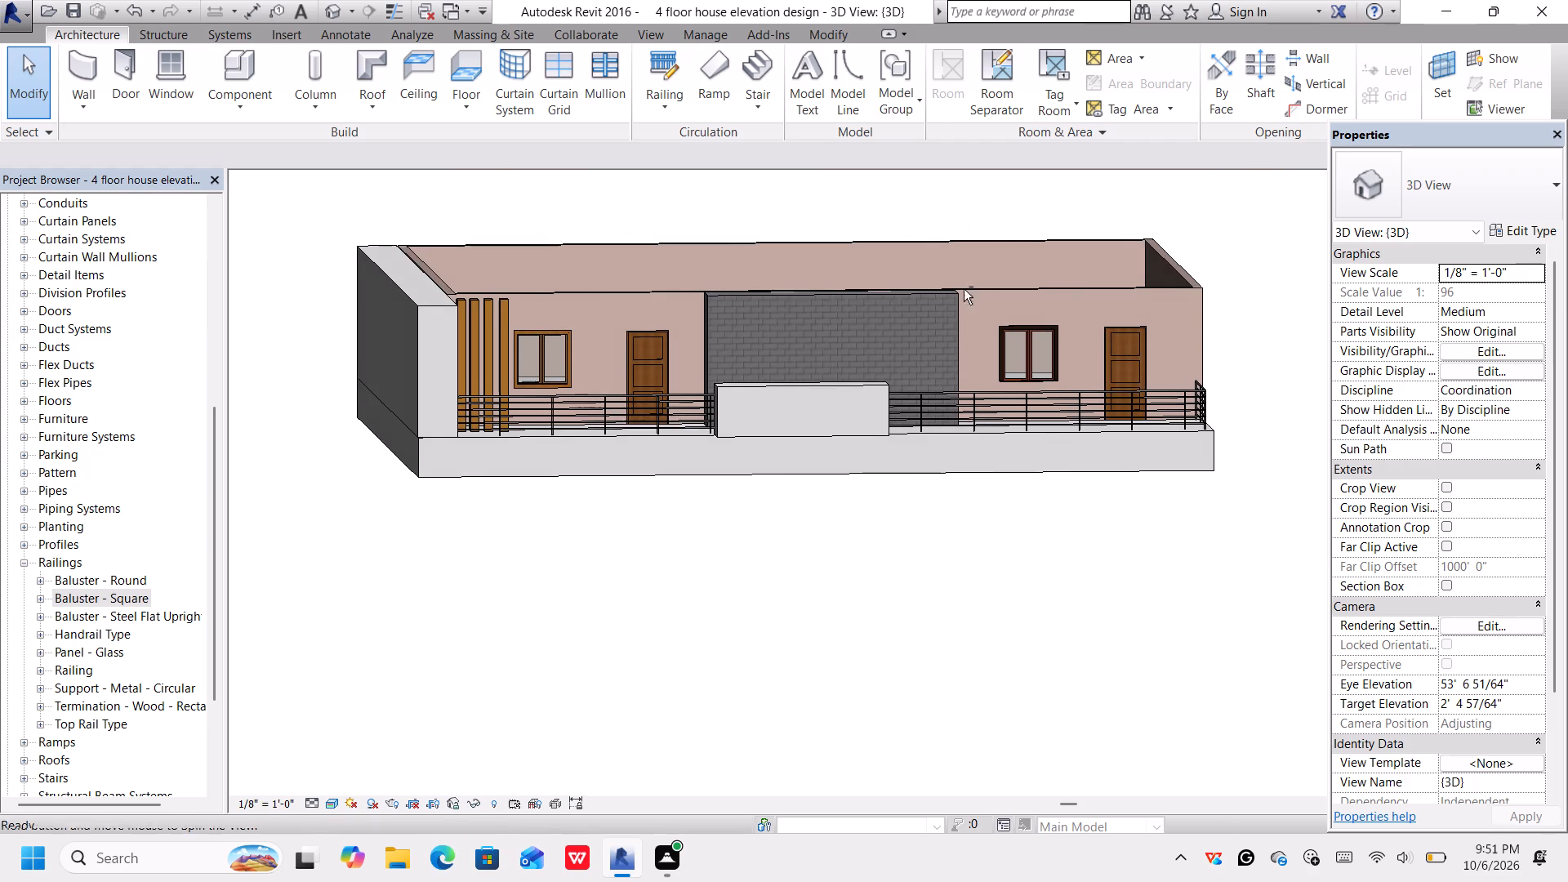
pyautogui.moveTo(841, 515); pyautogui.dragTo(817, 589, button='middle')
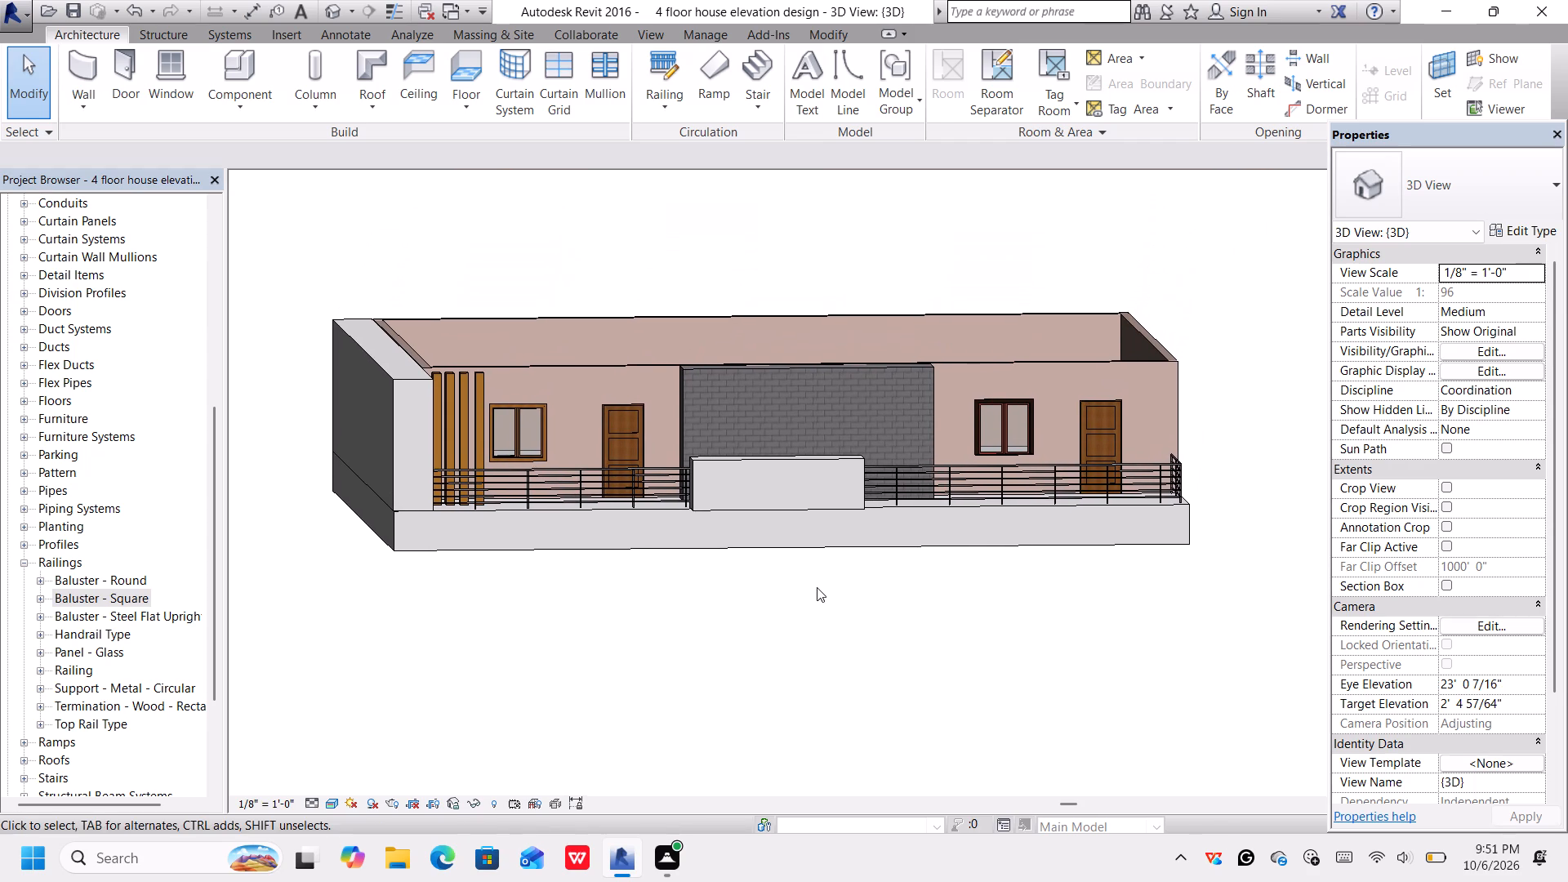
pyautogui.moveTo(822, 603); pyautogui.dragTo(822, 579, button='middle')
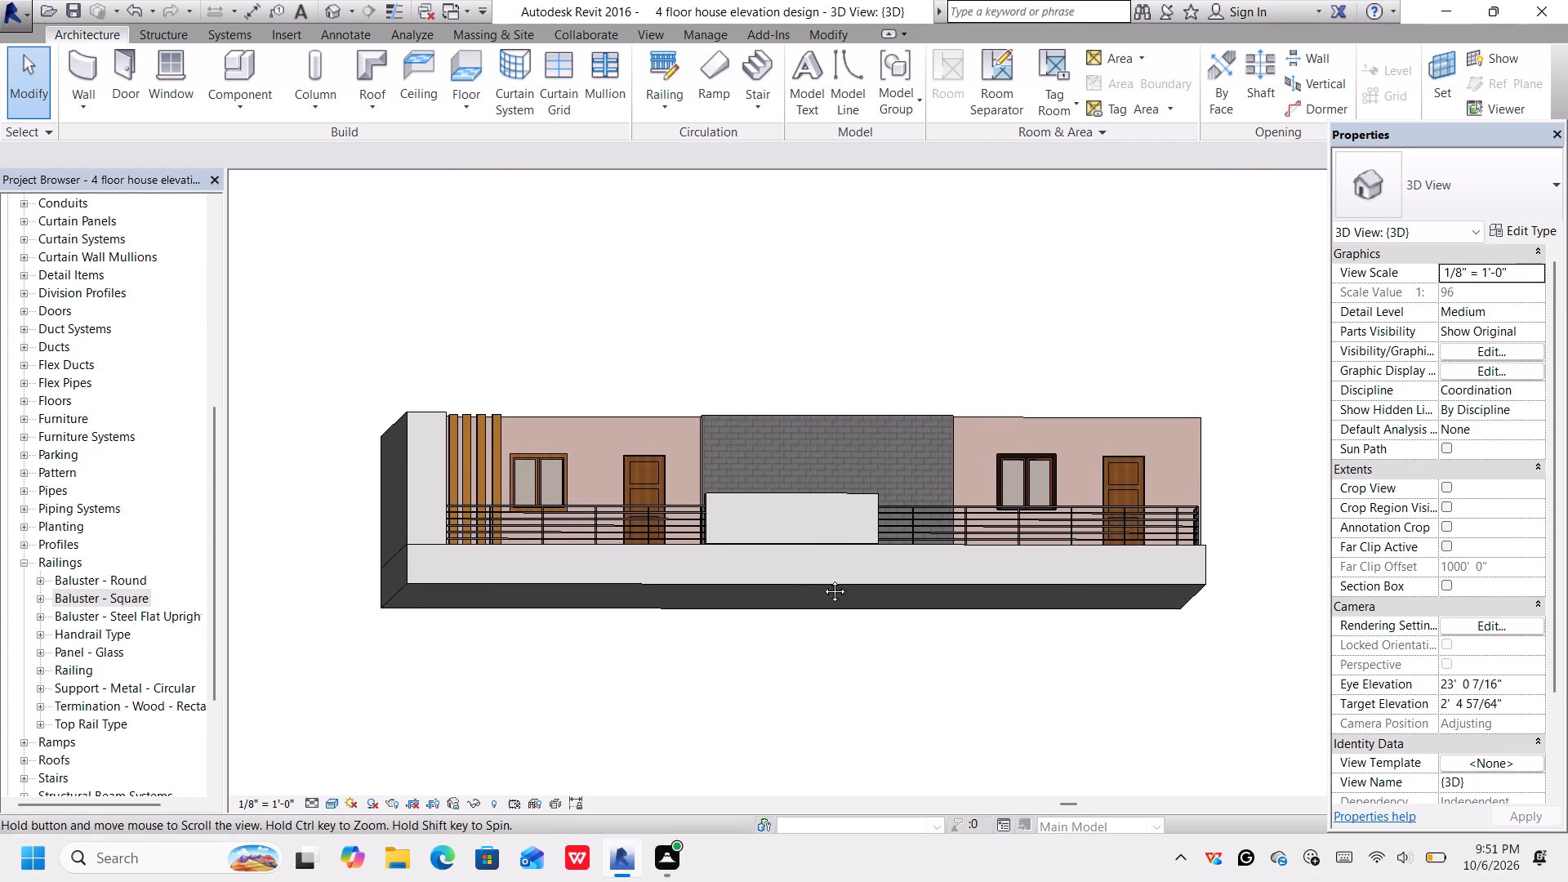
pyautogui.moveTo(822, 579); pyautogui.dragTo(821, 580, button='middle')
pyautogui.moveTo(819, 585); pyautogui.dragTo(825, 660, button='middle')
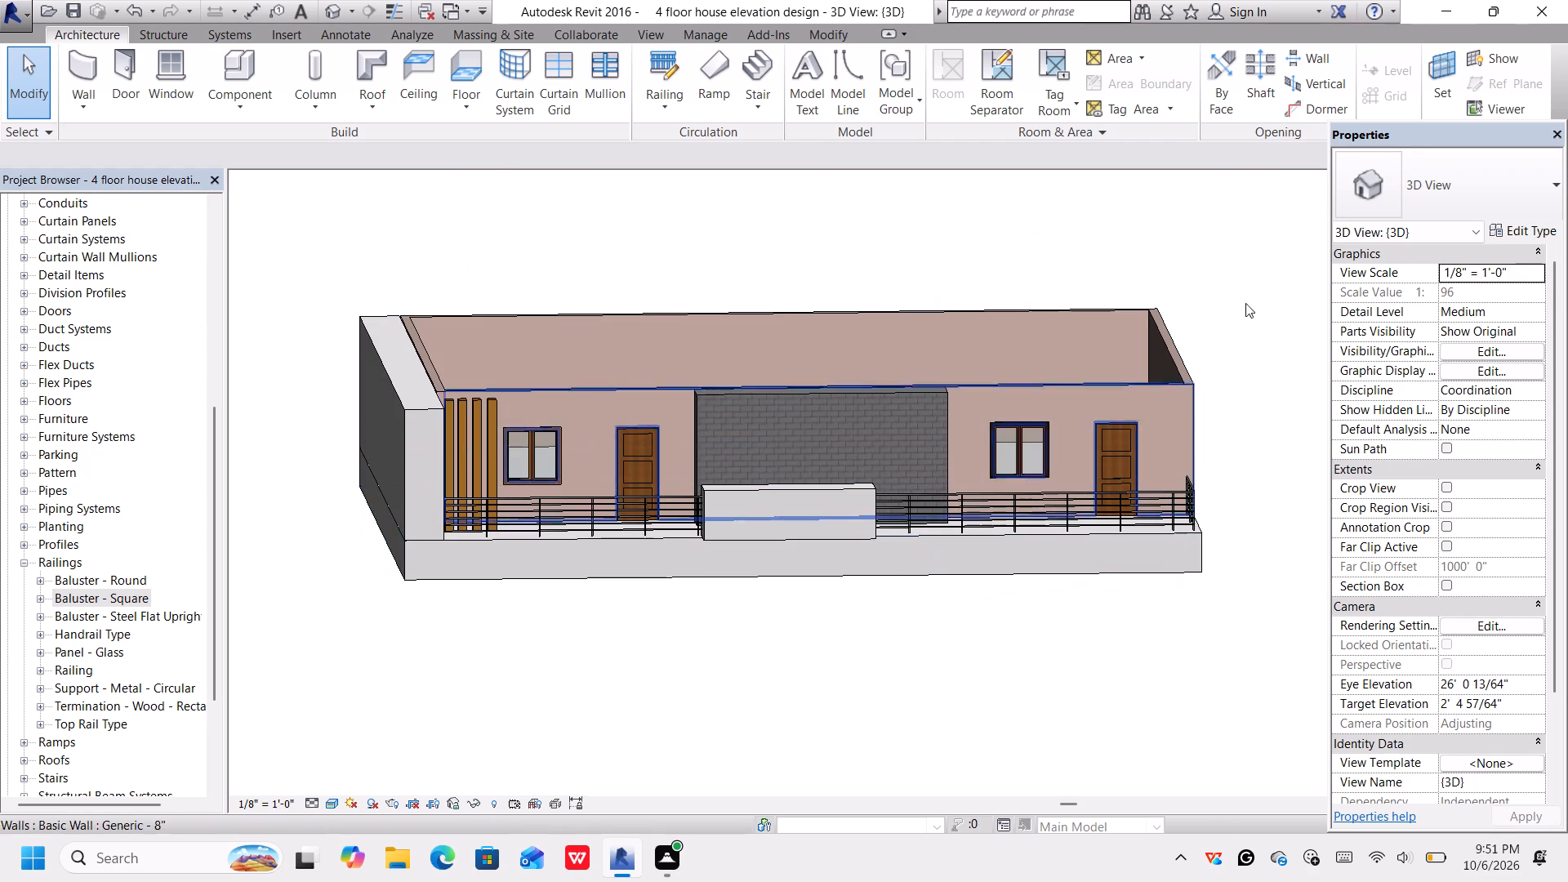
# Select the entire second building and create a model group from it named floor.
pyautogui.click(1250, 255)
pyautogui.moveTo(1250, 256); pyautogui.dragTo(588, 688)
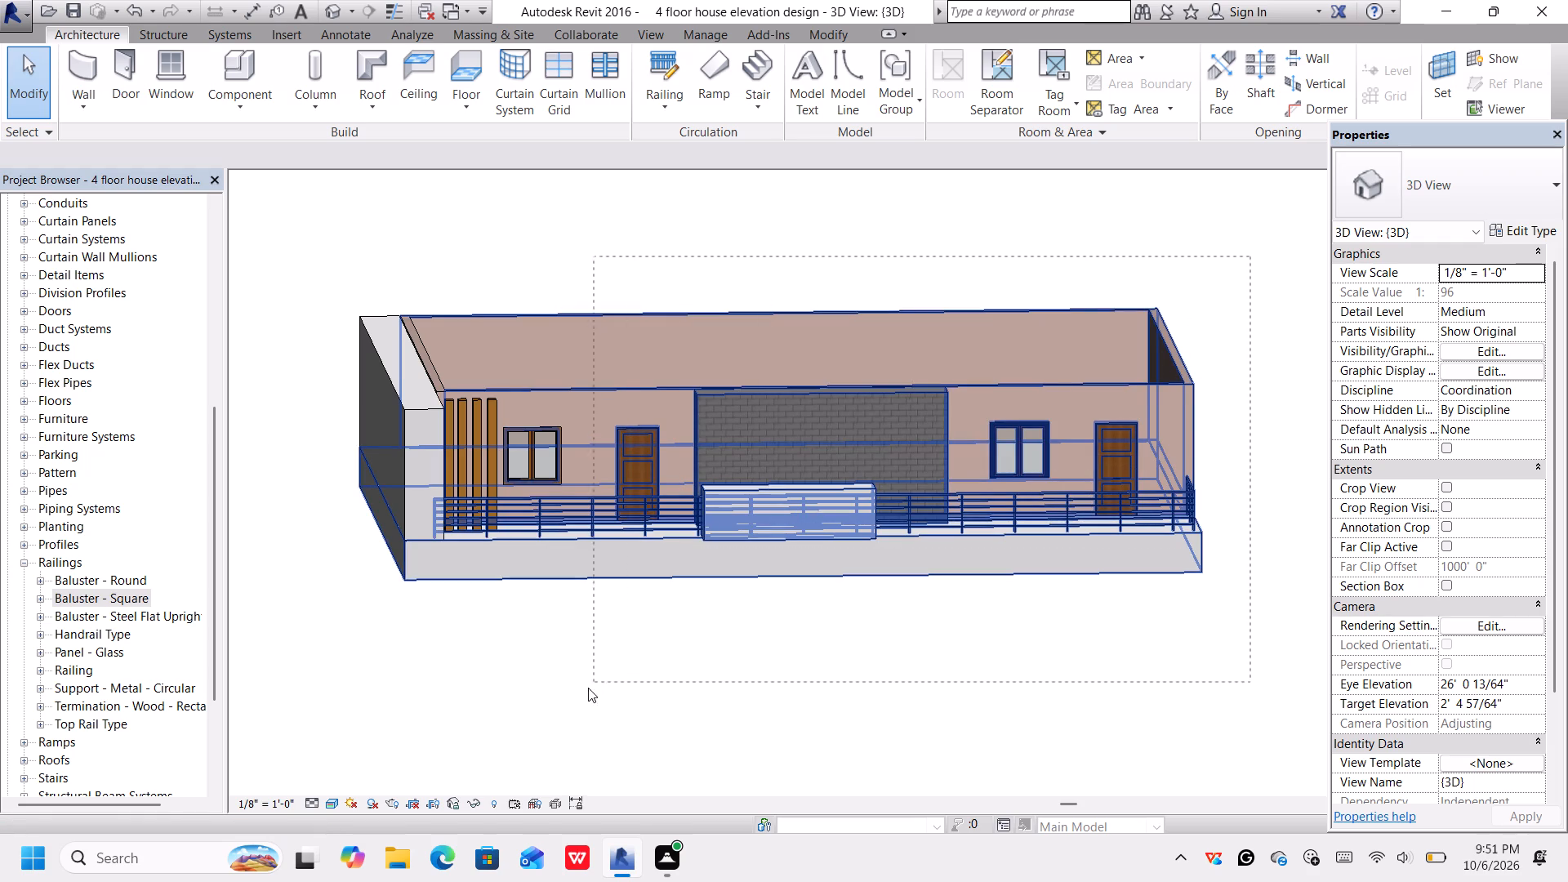
pyautogui.moveTo(588, 688); pyautogui.dragTo(296, 694)
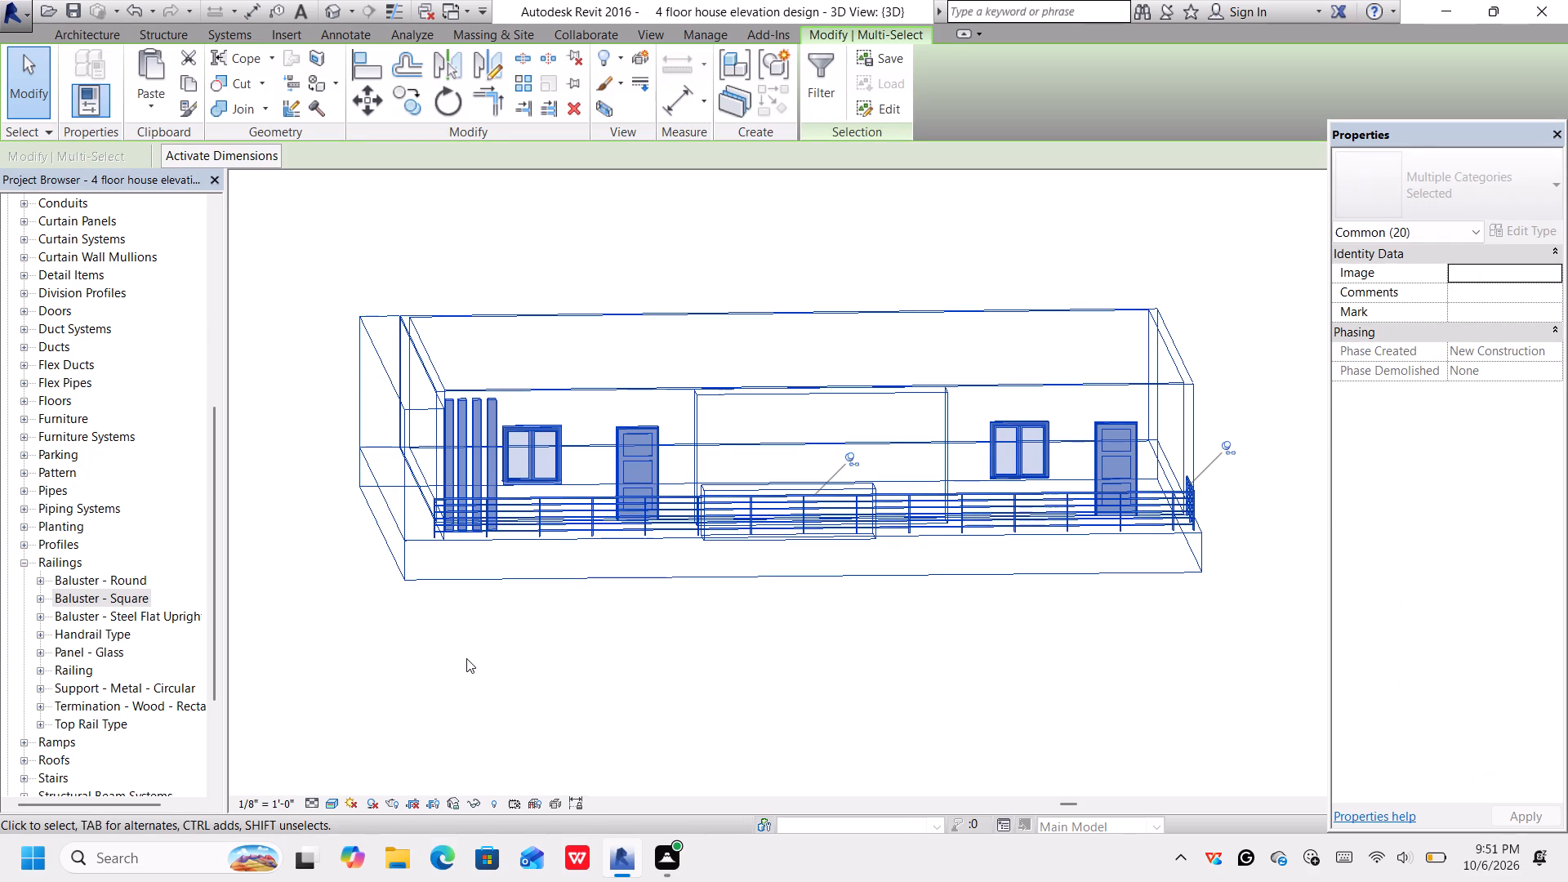
pyautogui.click(772, 67)
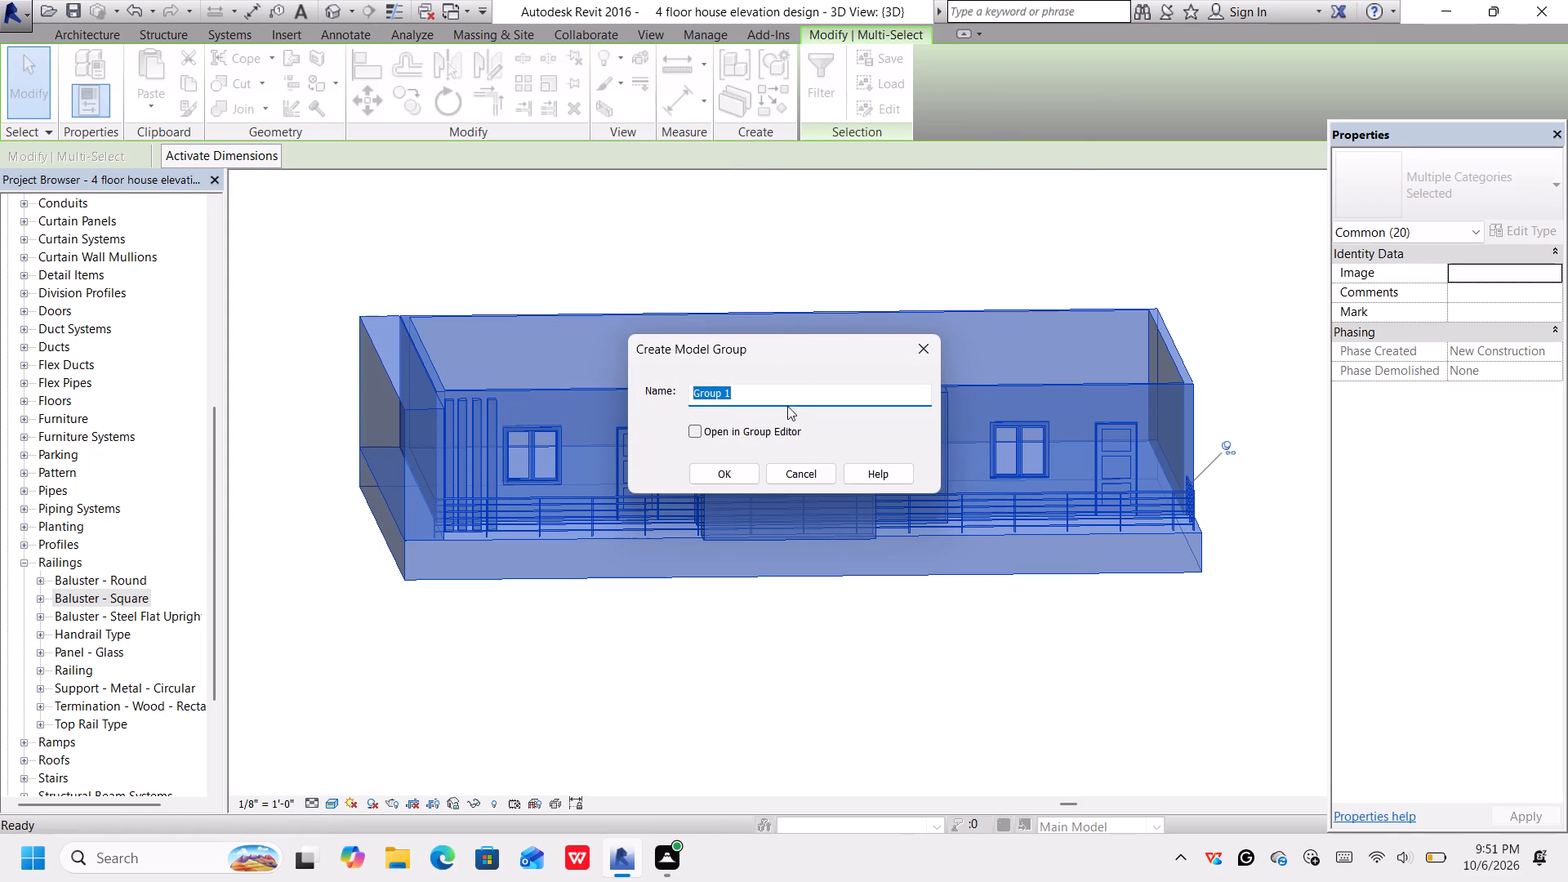
pyautogui.click(787, 403)
pyautogui.press('BackSpace')
pyautogui.press('BackSpace')
pyautogui.press('BackSpace')
pyautogui.press('BackSpace')
pyautogui.press('BackSpace')
pyautogui.press('BackSpace')
pyautogui.press('BackSpace')
pyautogui.press('BackSpace')
pyautogui.press('BackSpace')
pyautogui.press('BackSpace')
pyautogui.press('BackSpace')
pyautogui.press('BackSpace')
pyautogui.press('BackSpace')
pyautogui.write('floor')
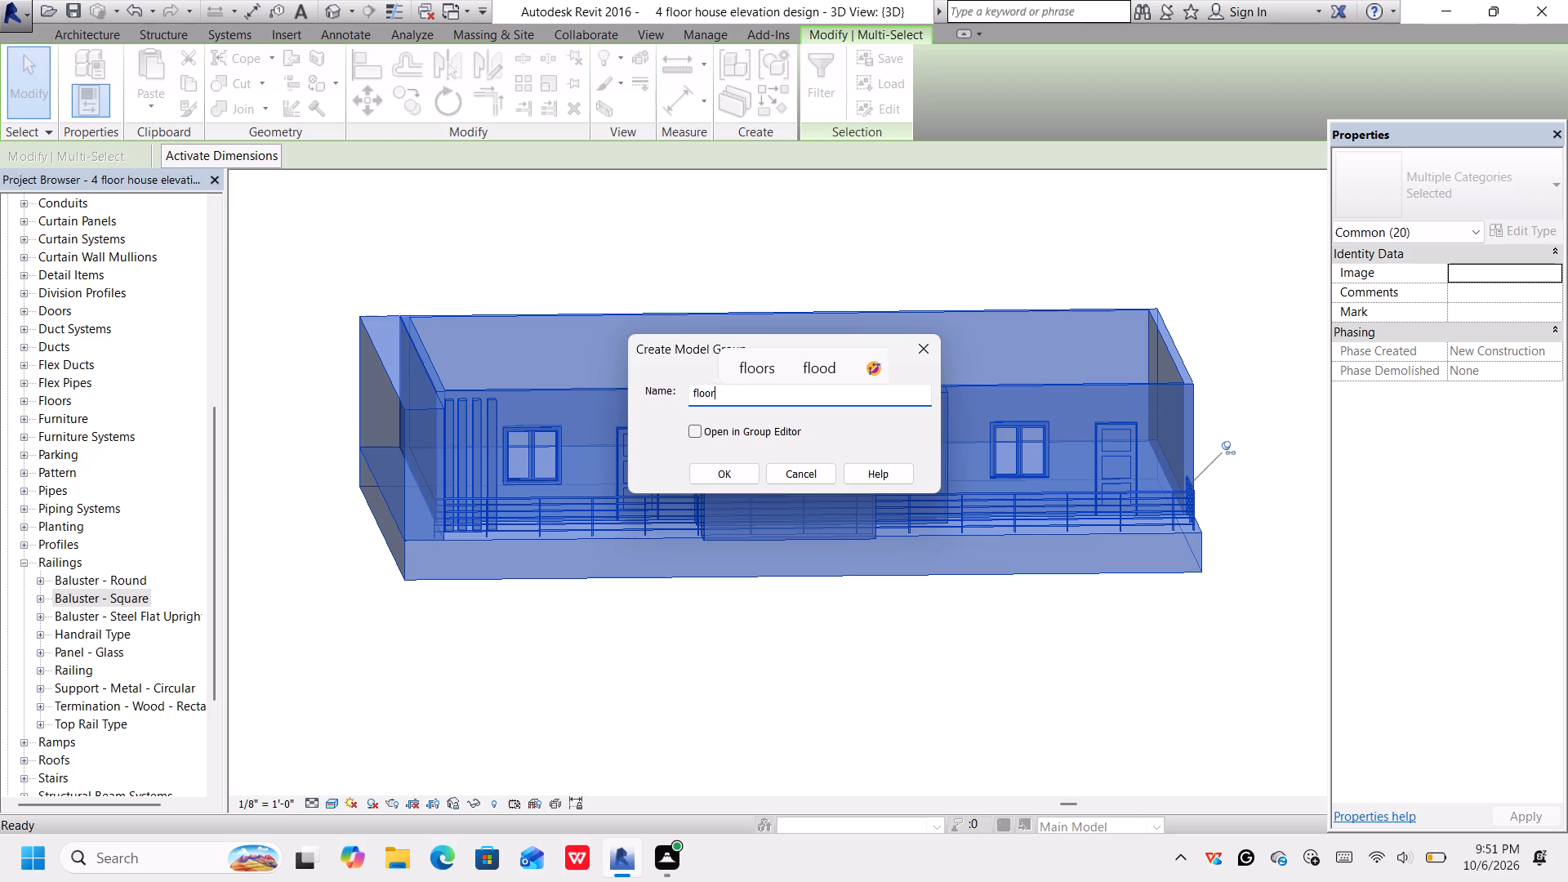
pyautogui.press('Return')
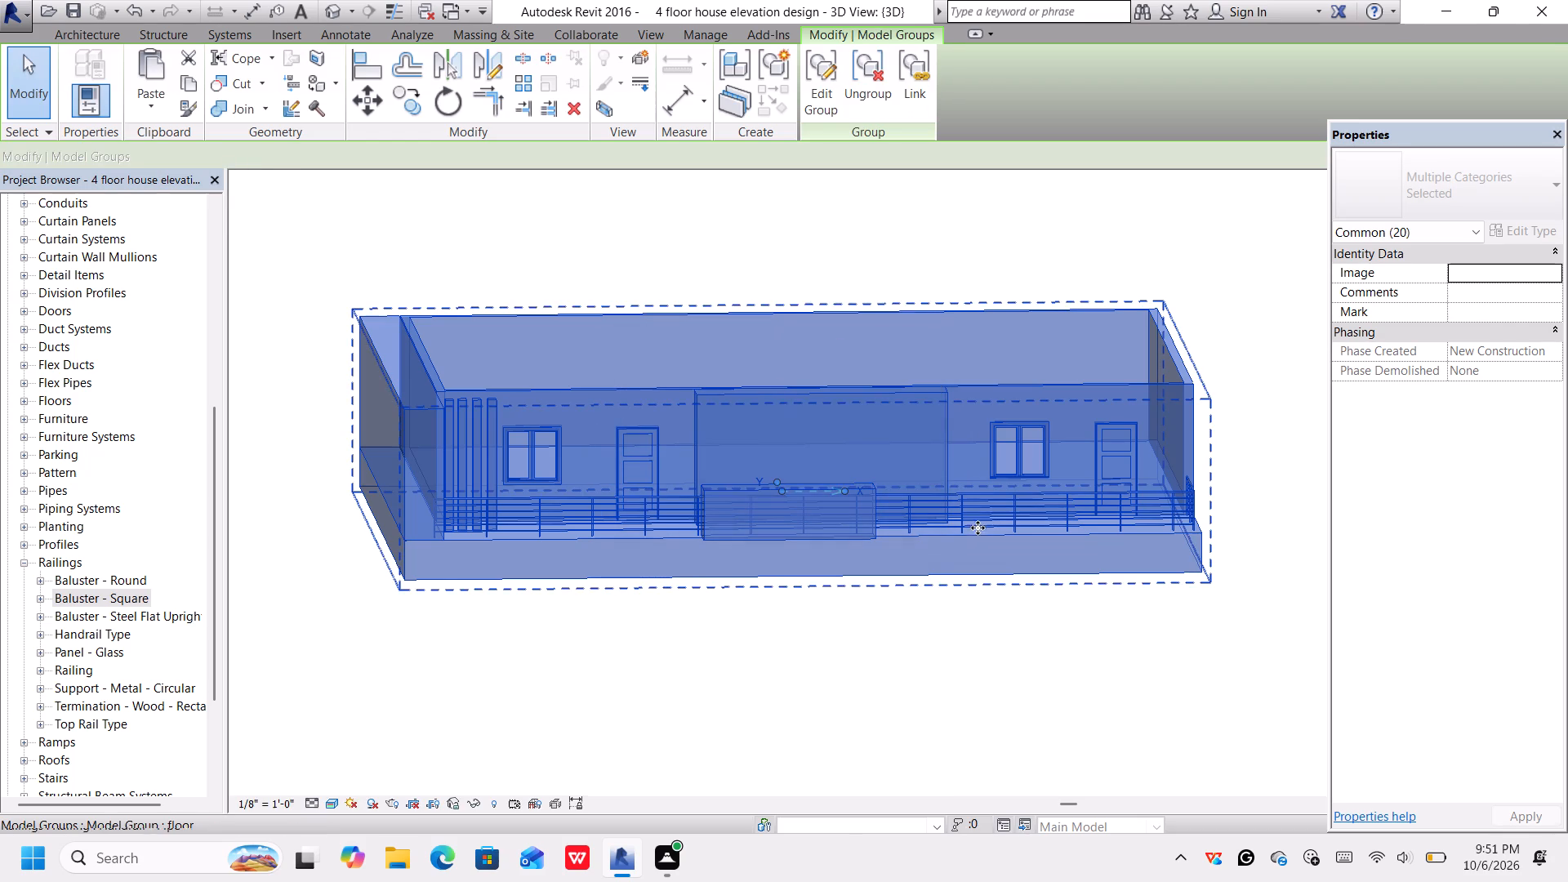
# Copy the second building's floor model group to the clipboard.
pyautogui.scroll(-9, 1016, 518)
pyautogui.moveTo(1020, 532); pyautogui.dragTo(1018, 493, button='middle')
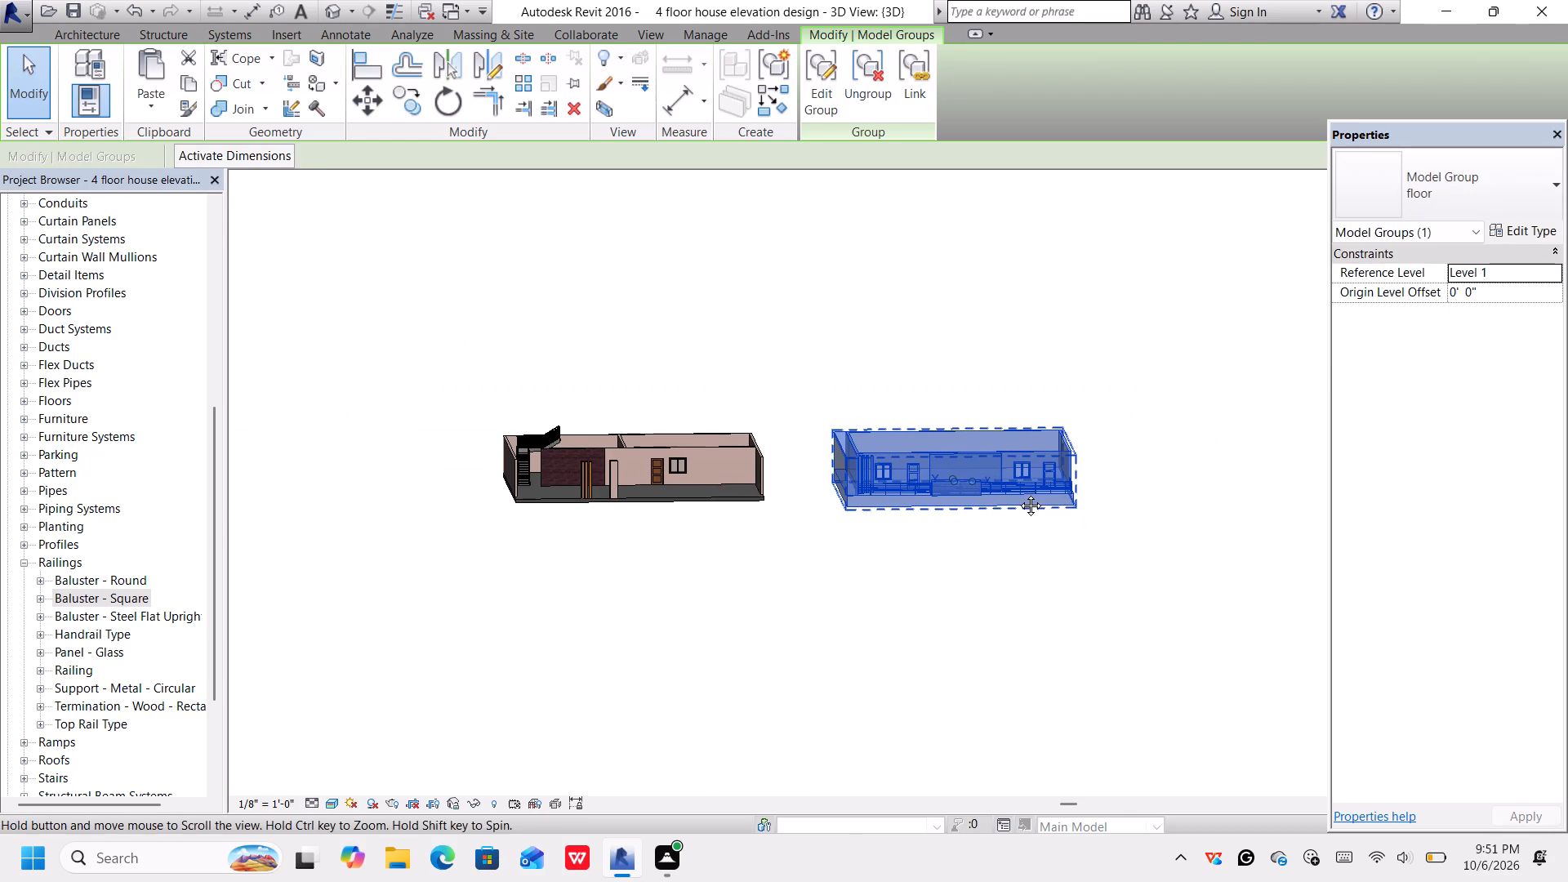
pyautogui.moveTo(1018, 493); pyautogui.dragTo(1017, 489, button='middle')
pyautogui.scroll(7, 982, 492)
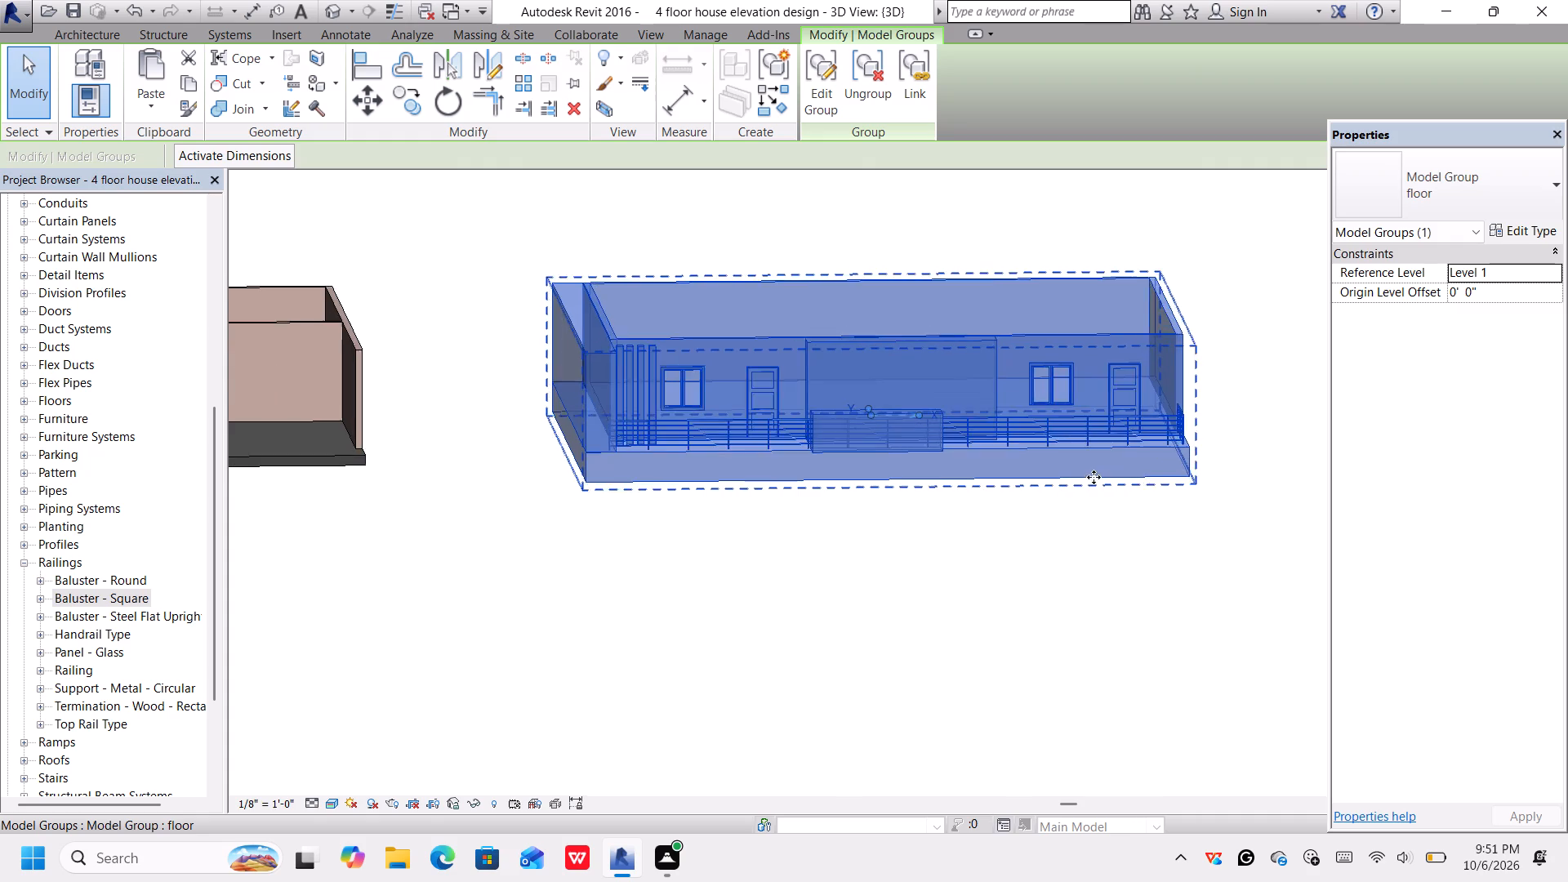
pyautogui.scroll(-3, 1095, 475)
pyautogui.moveTo(1094, 481); pyautogui.dragTo(1227, 511, button='middle')
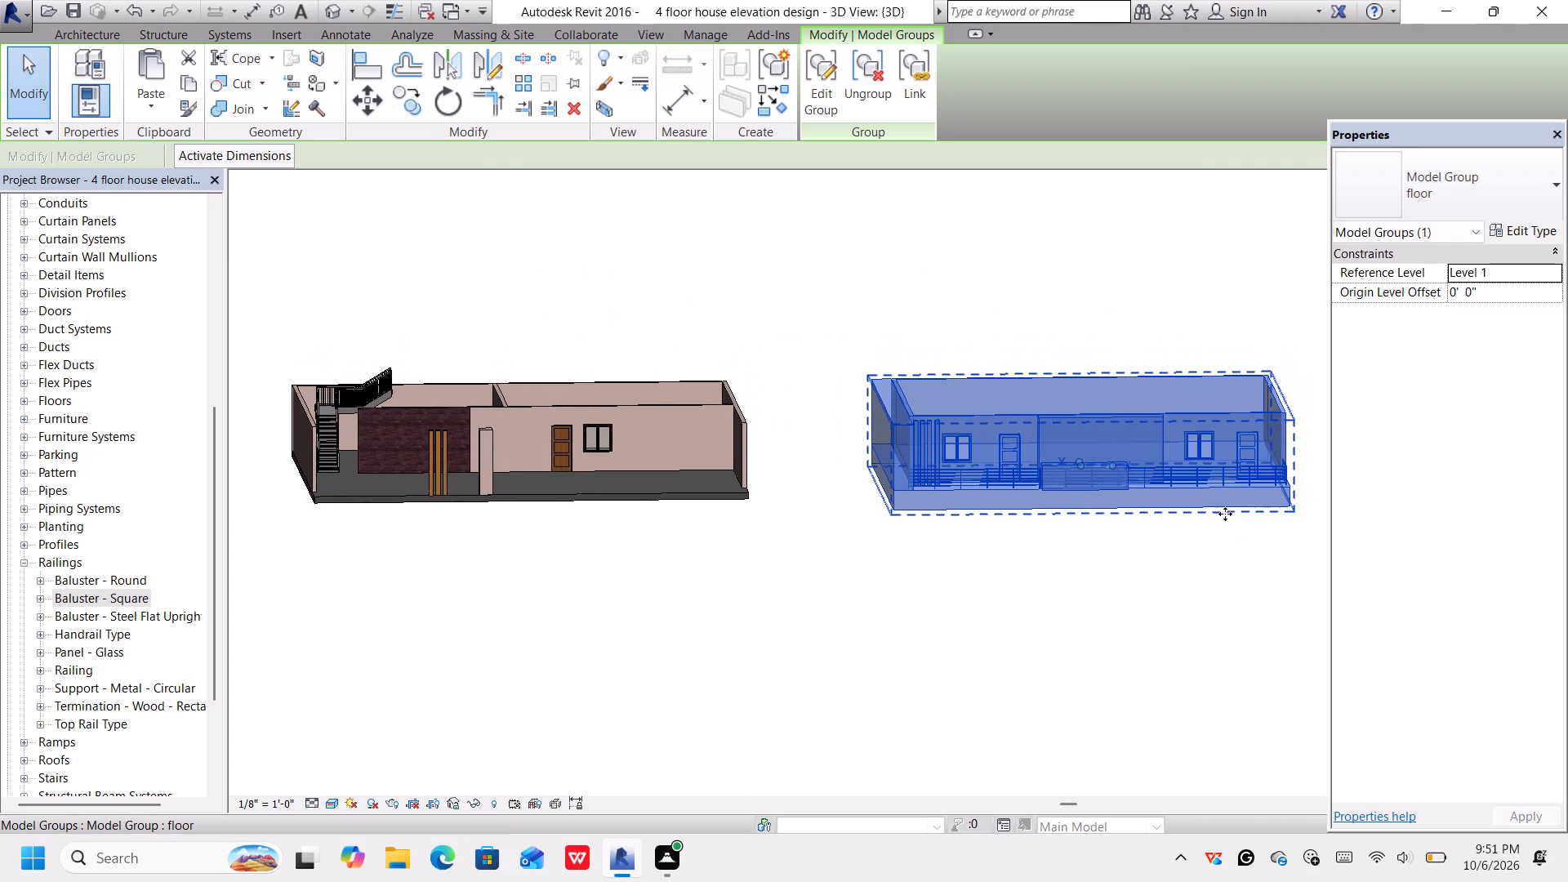
pyautogui.click(1289, 502)
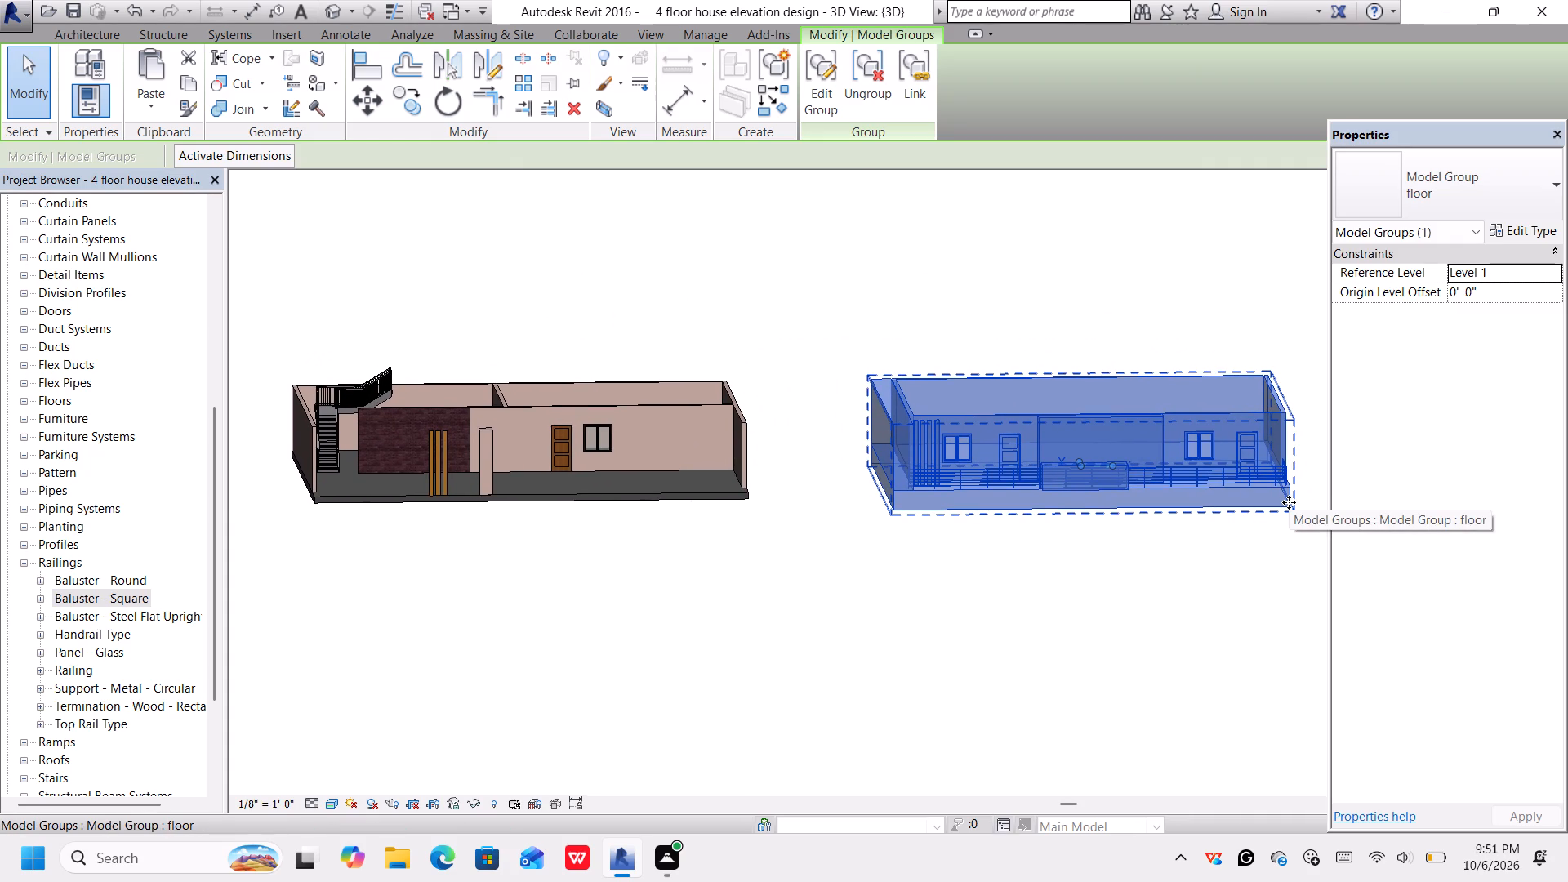
pyautogui.scroll(1, 1289, 502)
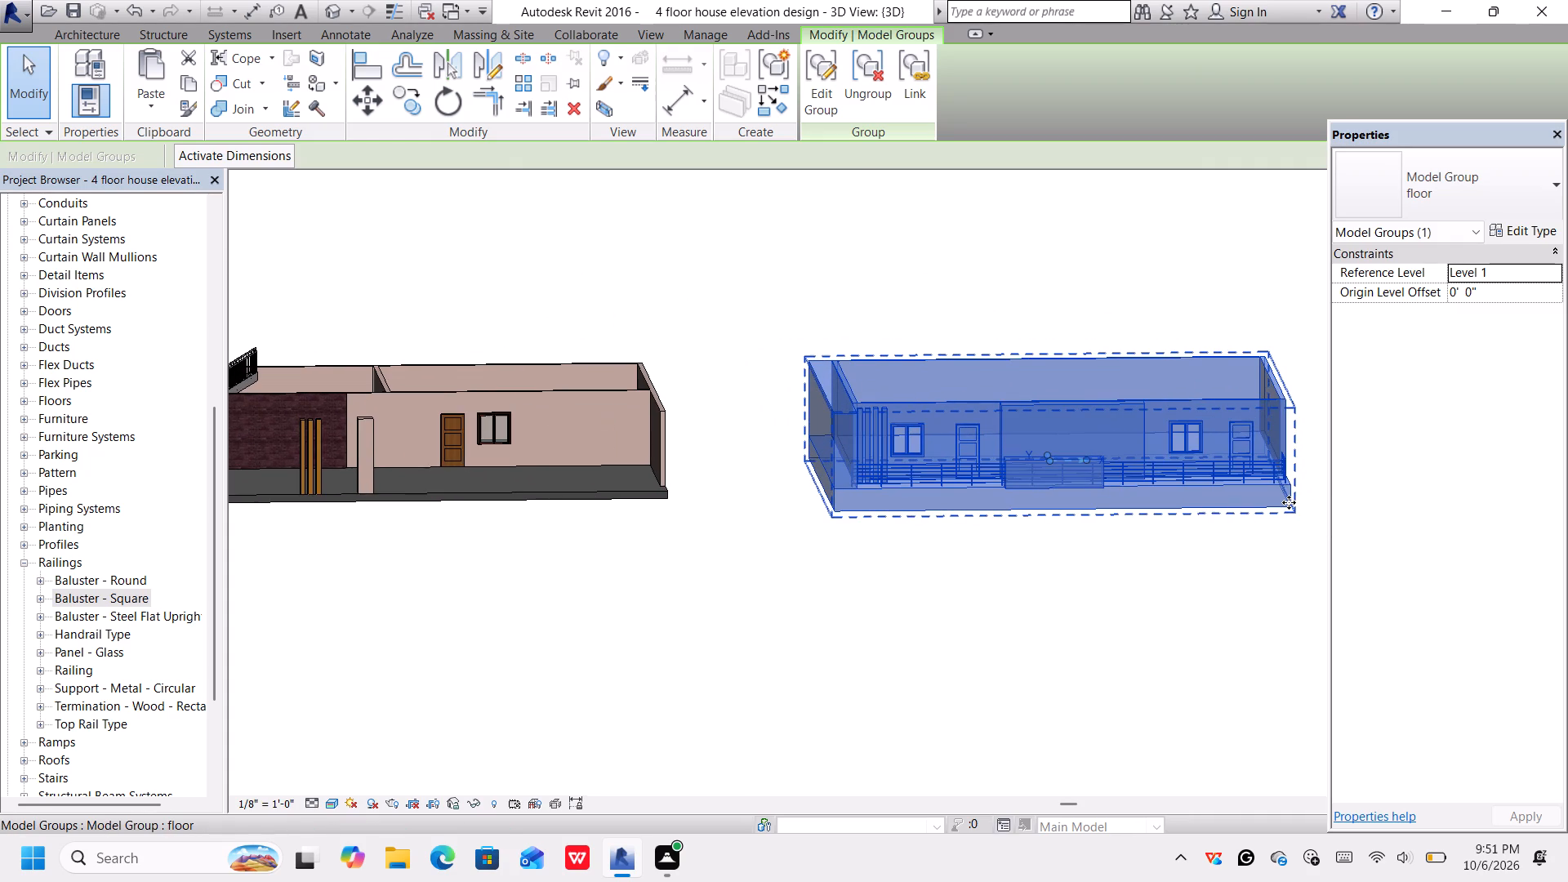
pyautogui.scroll(-1, 1289, 502)
pyautogui.moveTo(1289, 502); pyautogui.dragTo(1315, 498, button='middle')
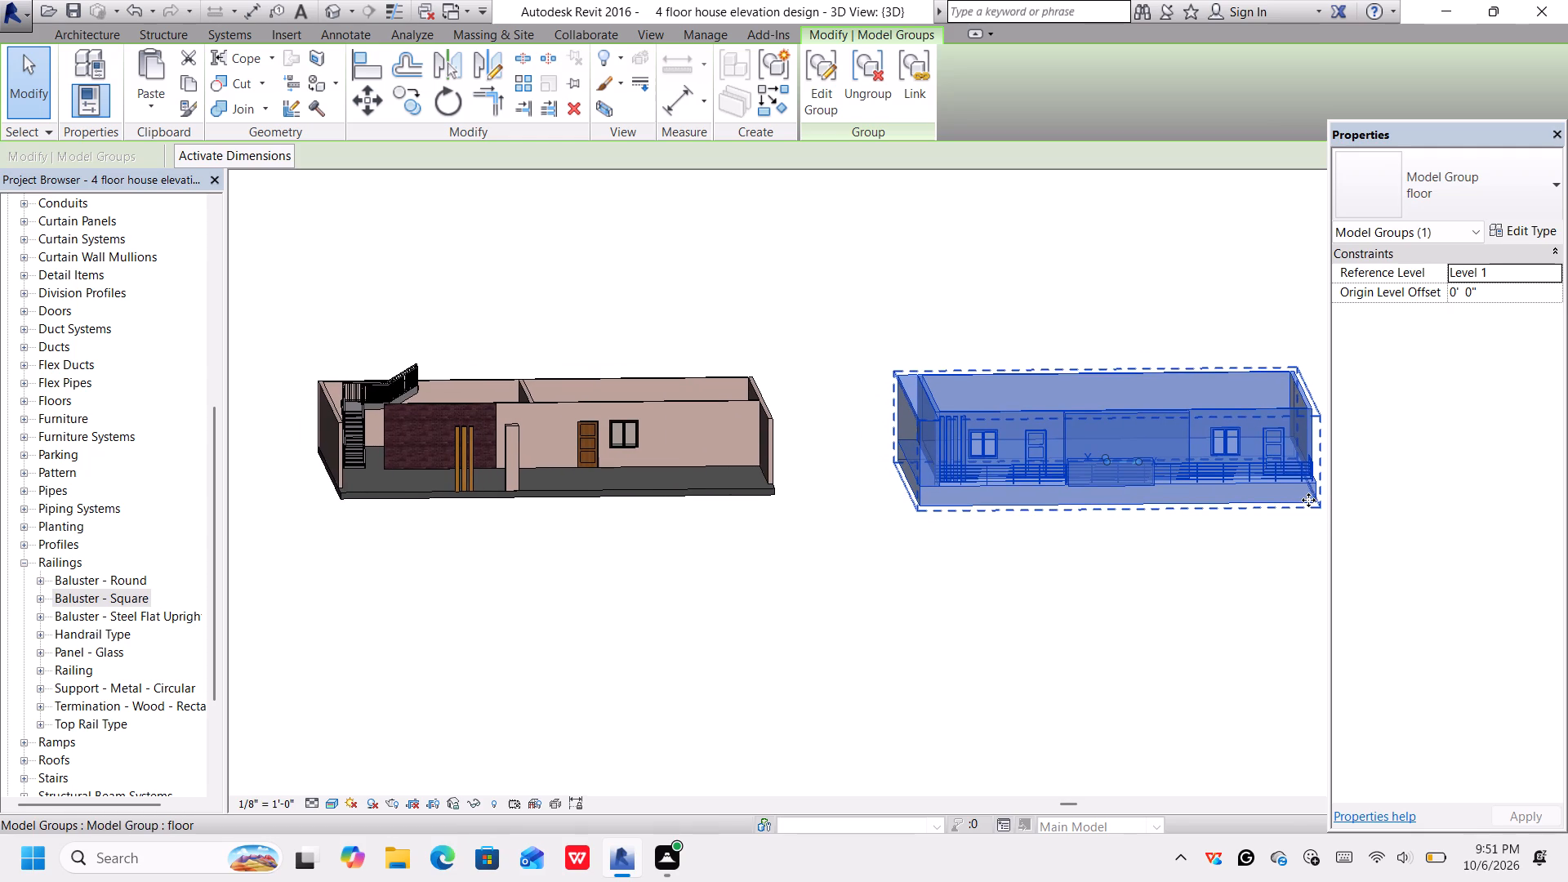
pyautogui.scroll(3, 1092, 504)
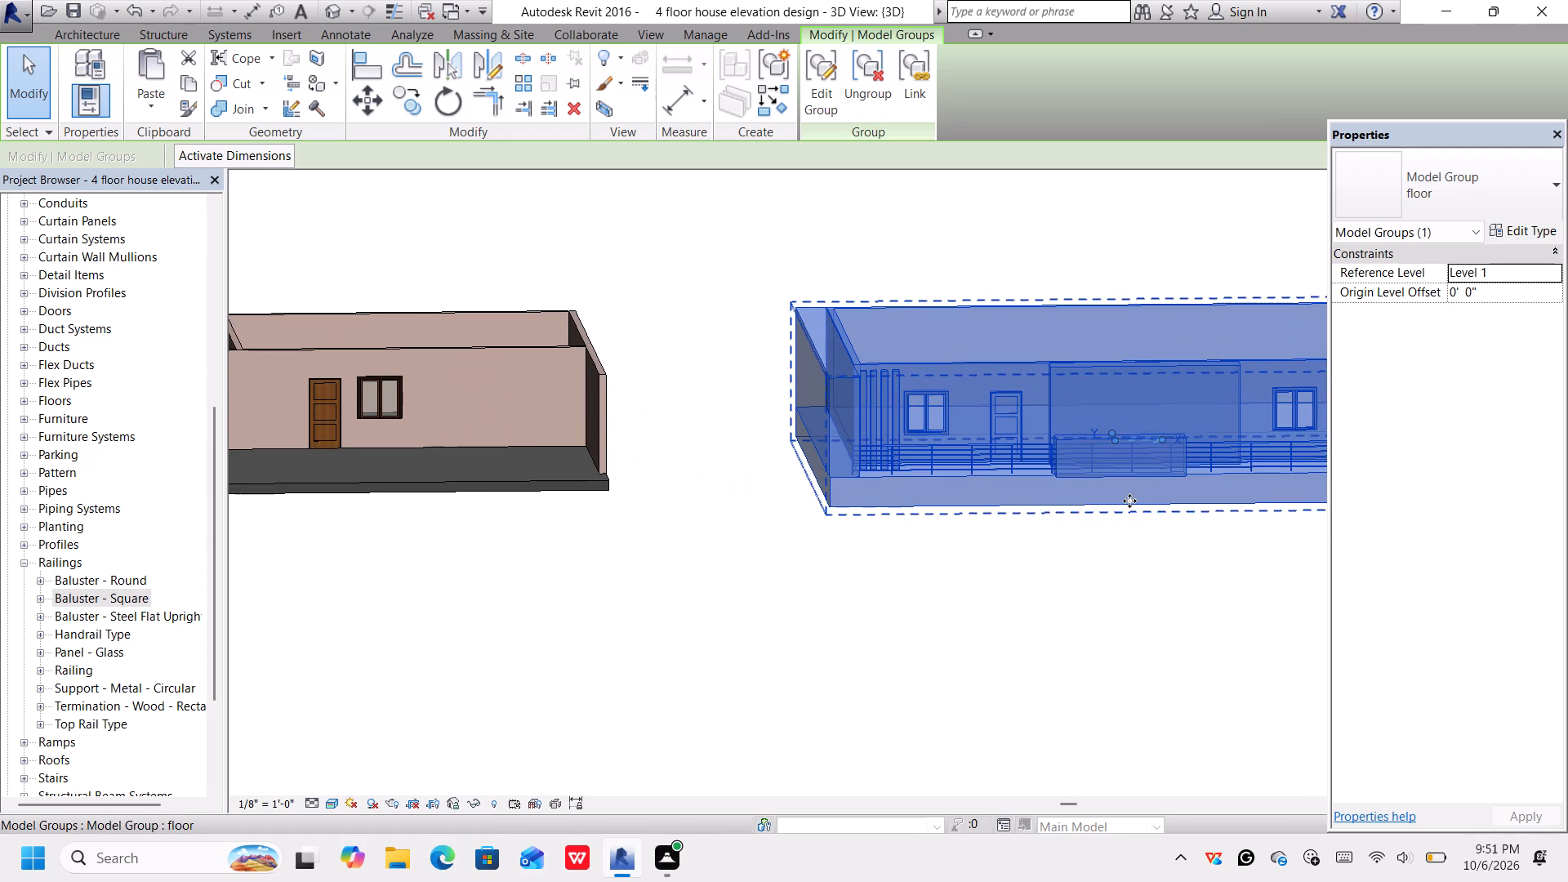
pyautogui.rightClick(1138, 506)
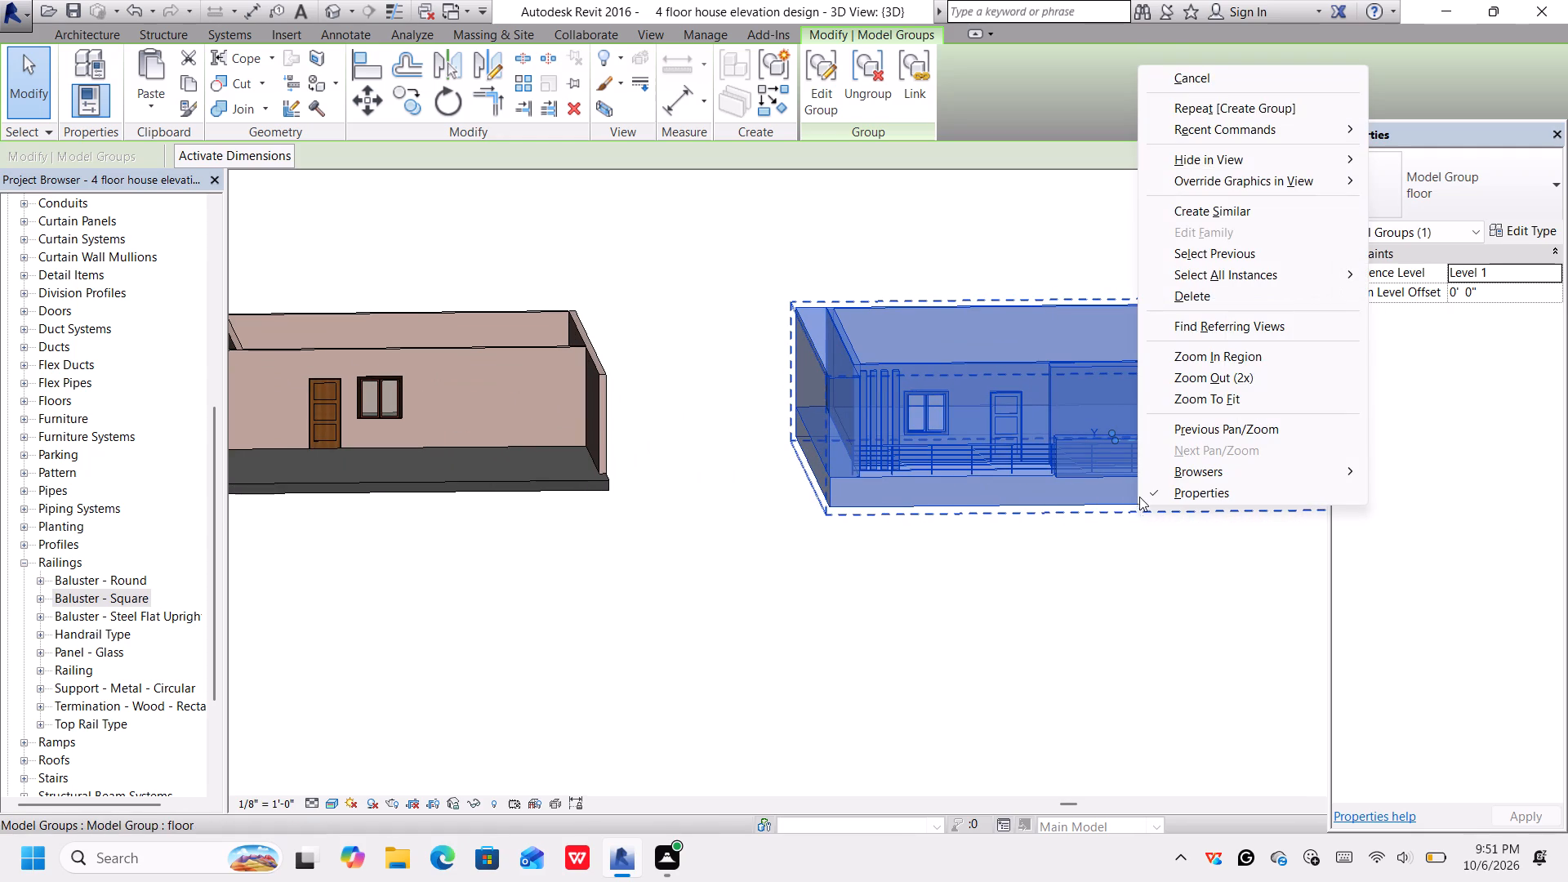
pyautogui.click(1115, 529)
pyautogui.scroll(-2, 1114, 507)
pyautogui.moveTo(1114, 501); pyautogui.dragTo(1114, 498, button='middle')
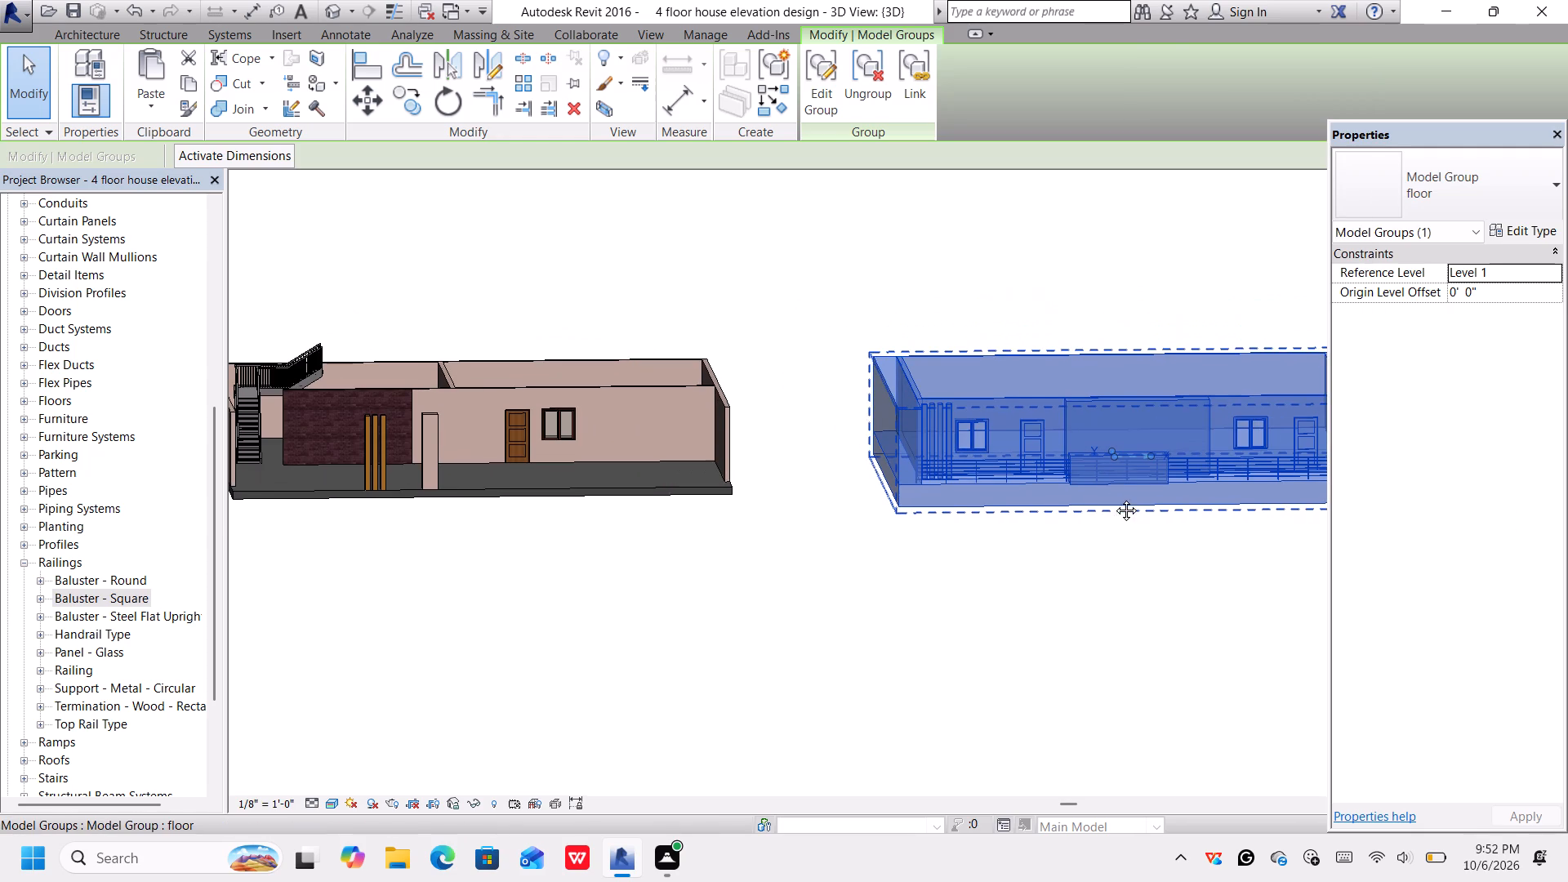
pyautogui.moveTo(1114, 498); pyautogui.dragTo(1112, 480, button='middle')
pyautogui.hotkey('ctrl', 'c')
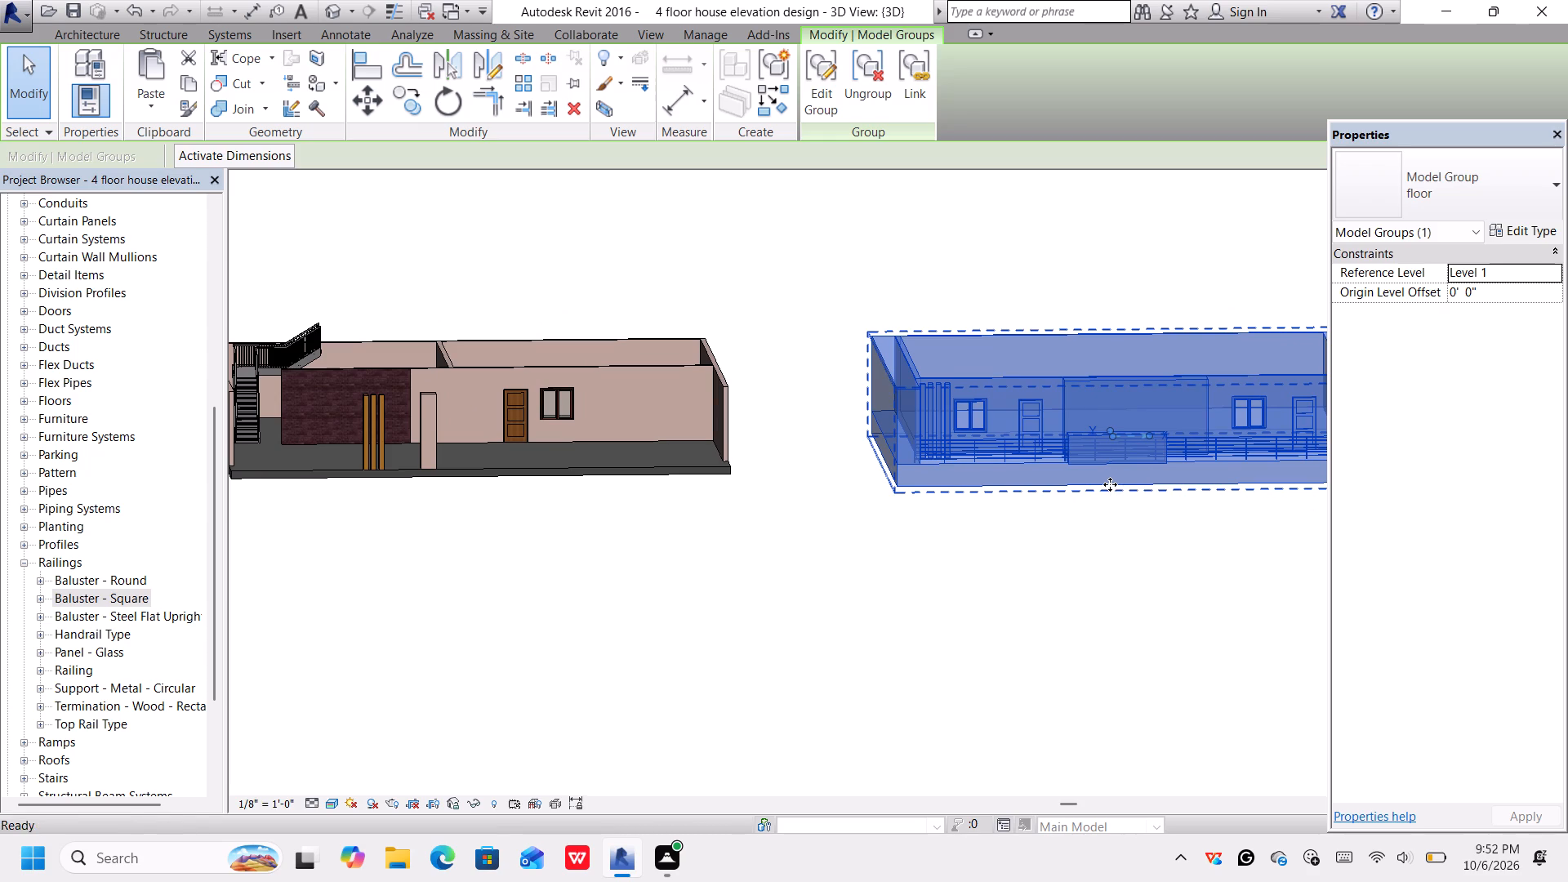
# Paste a copy of the floor group on open ground in front of the gap between the two buildings.
pyautogui.scroll(-1, 896, 519)
pyautogui.moveTo(823, 518); pyautogui.dragTo(982, 541, button='middle')
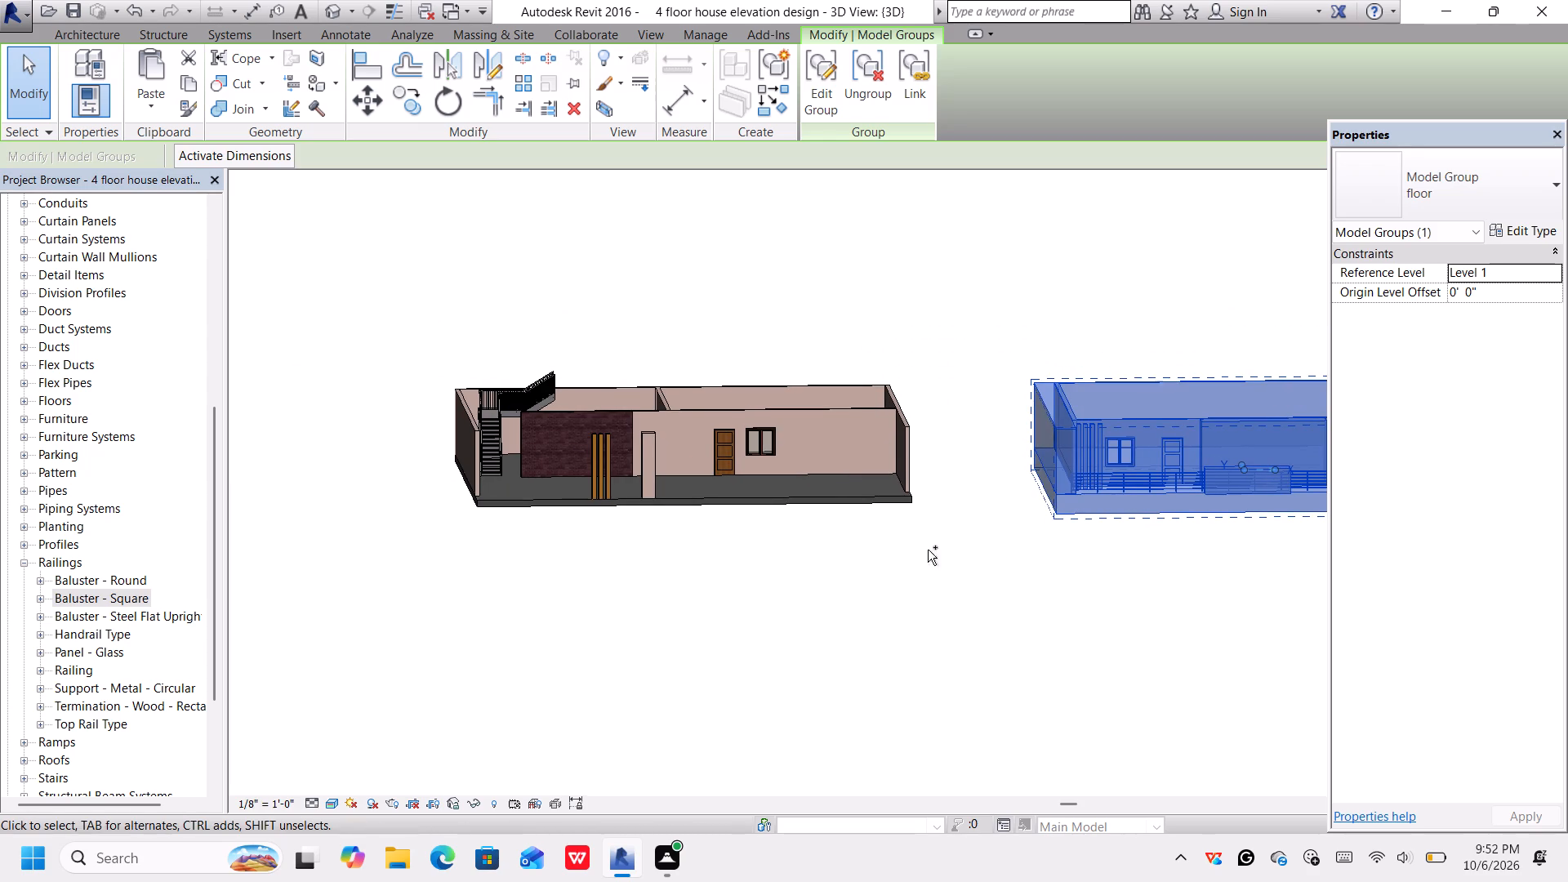
pyautogui.hotkey('ctrl', 'v')
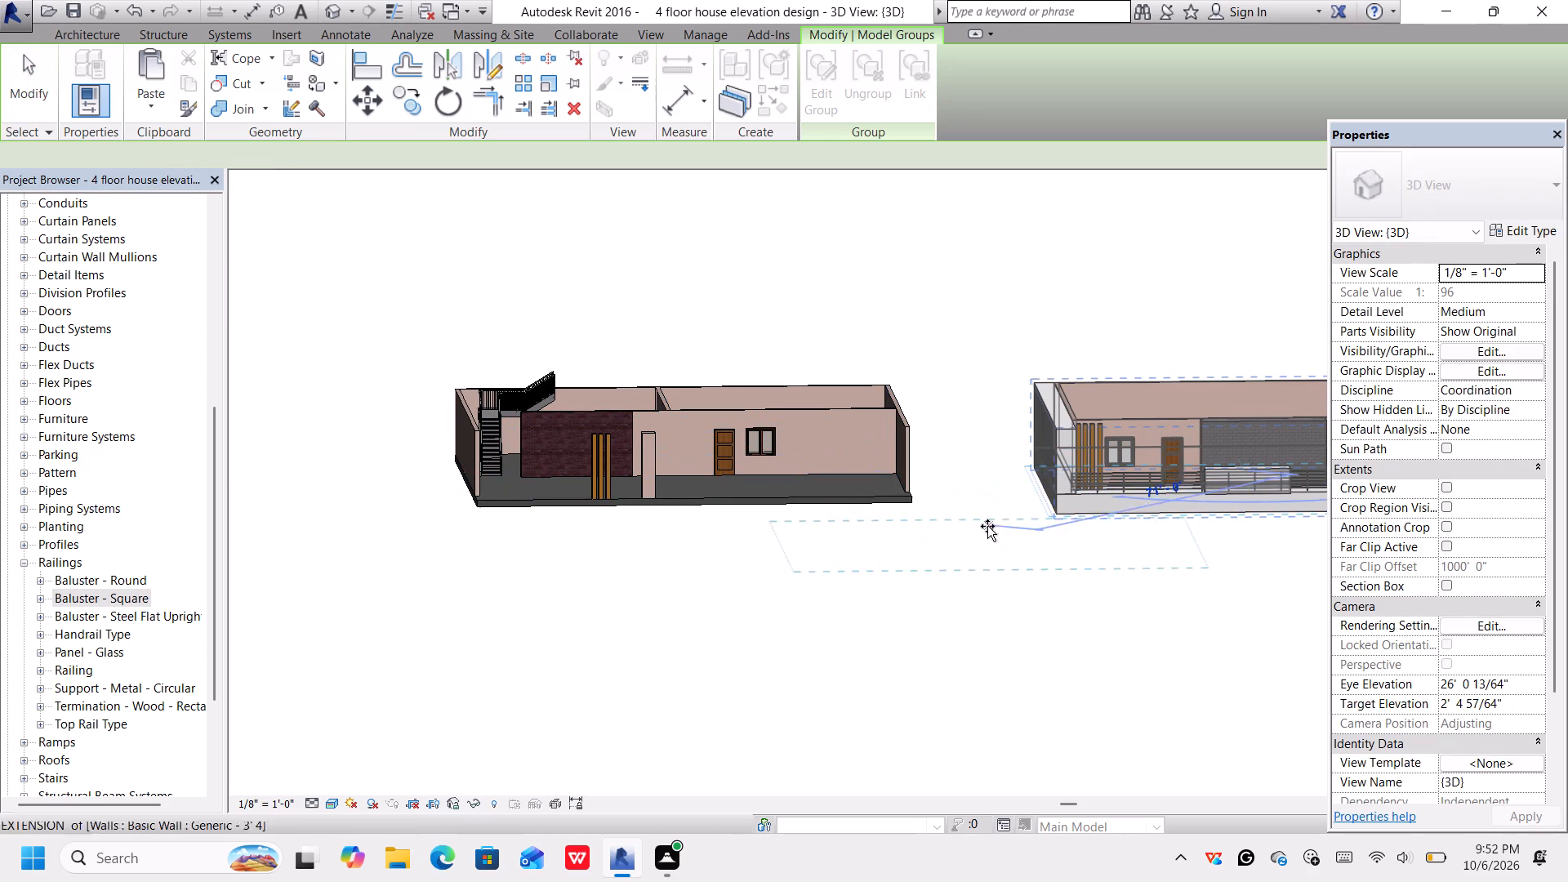
pyautogui.click(1003, 599)
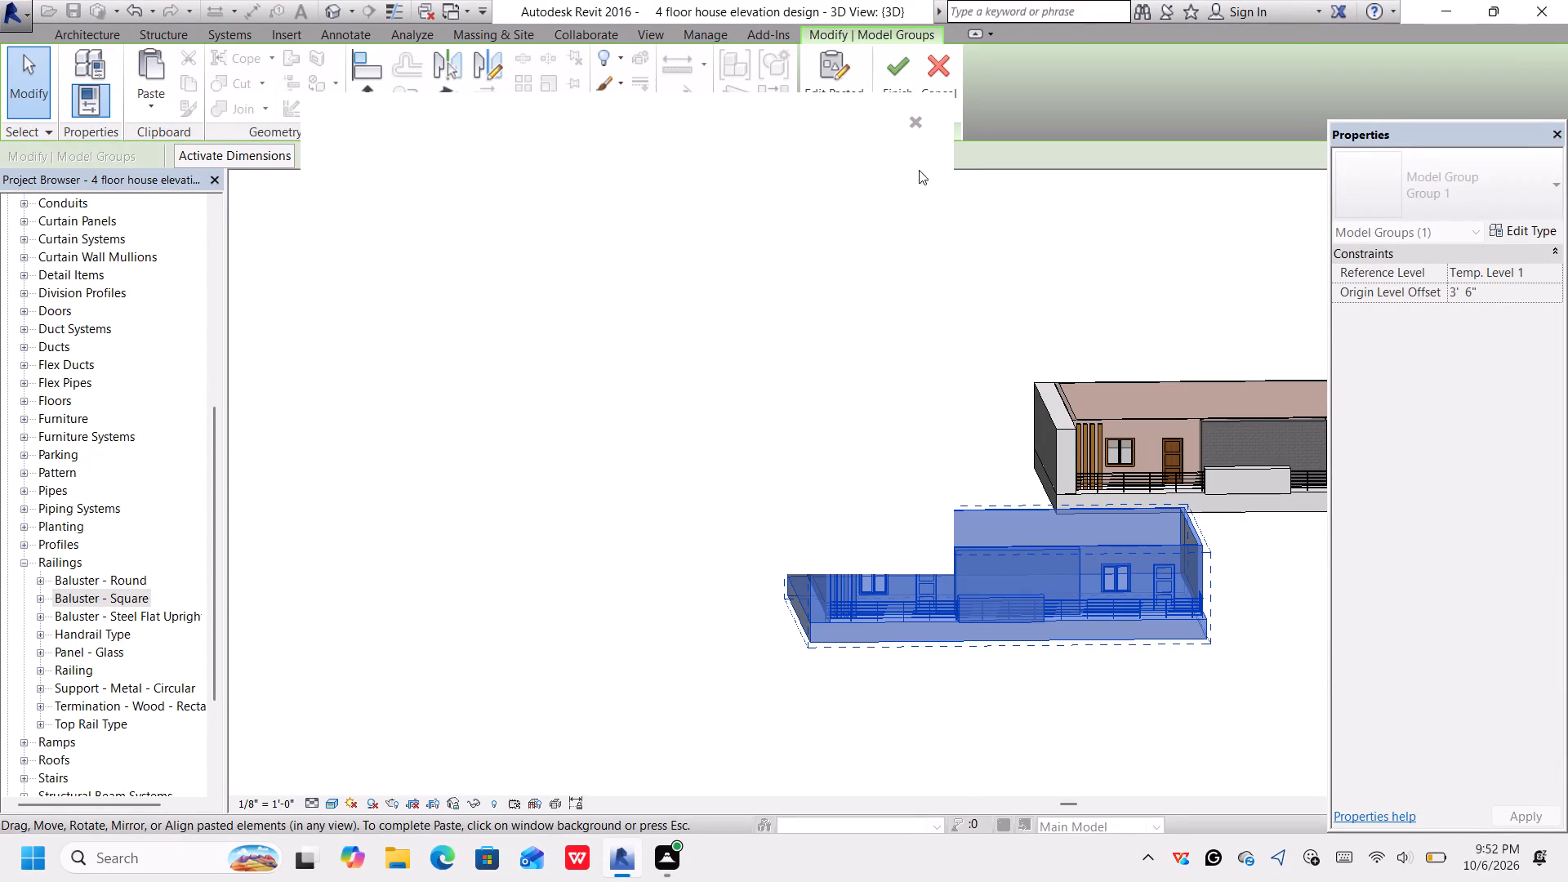
# Move the pasted floor group so it appears above the first building, nudge it slightly down and finish the paste.
pyautogui.click(909, 118)
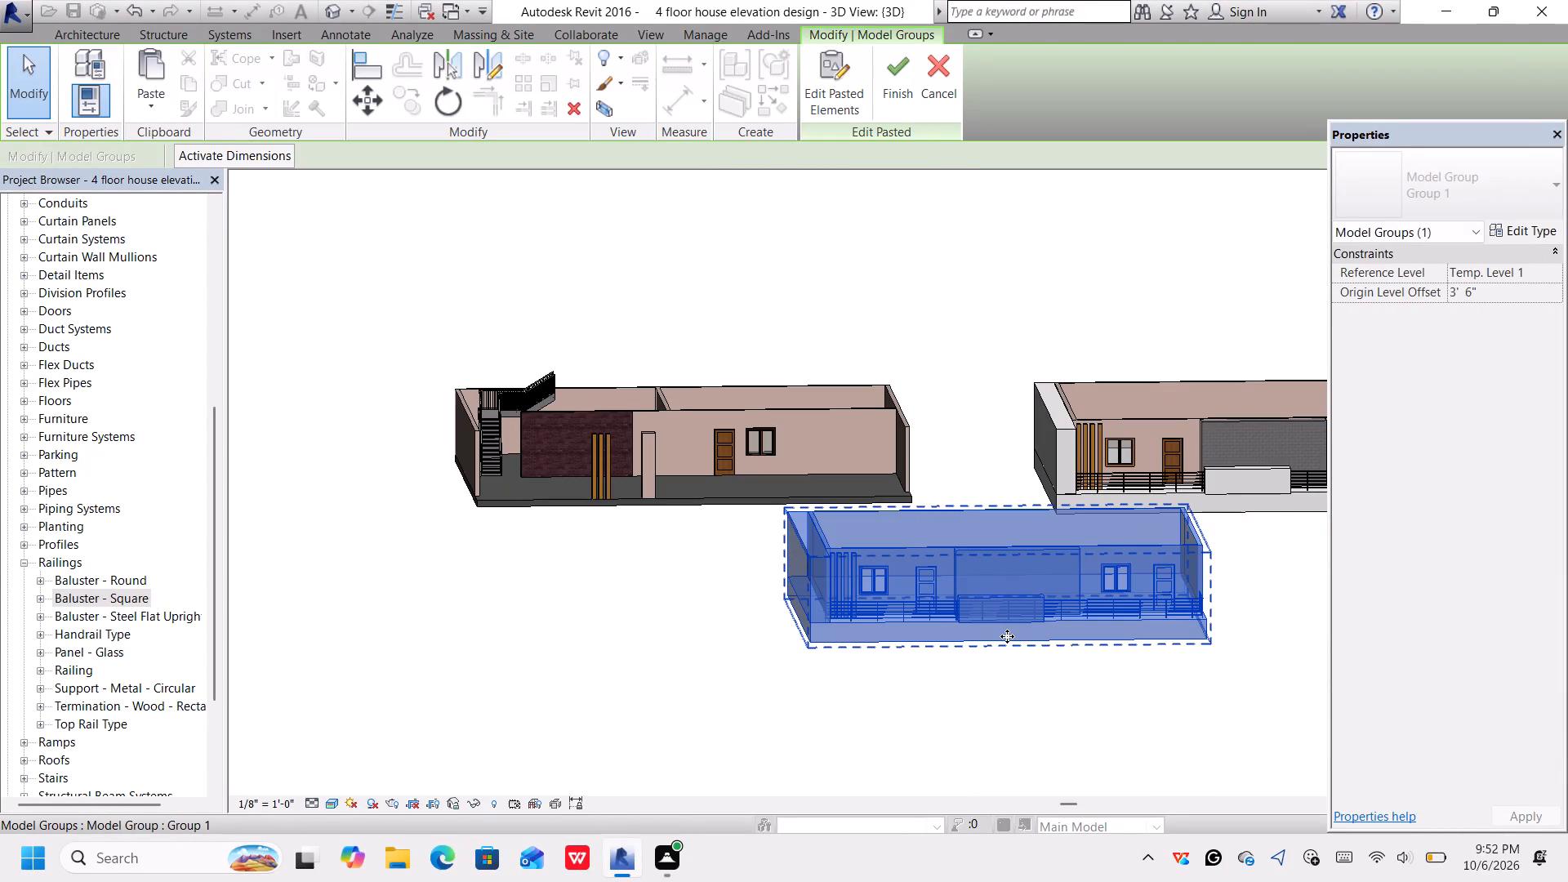
pyautogui.moveTo(1007, 636); pyautogui.dragTo(736, 430)
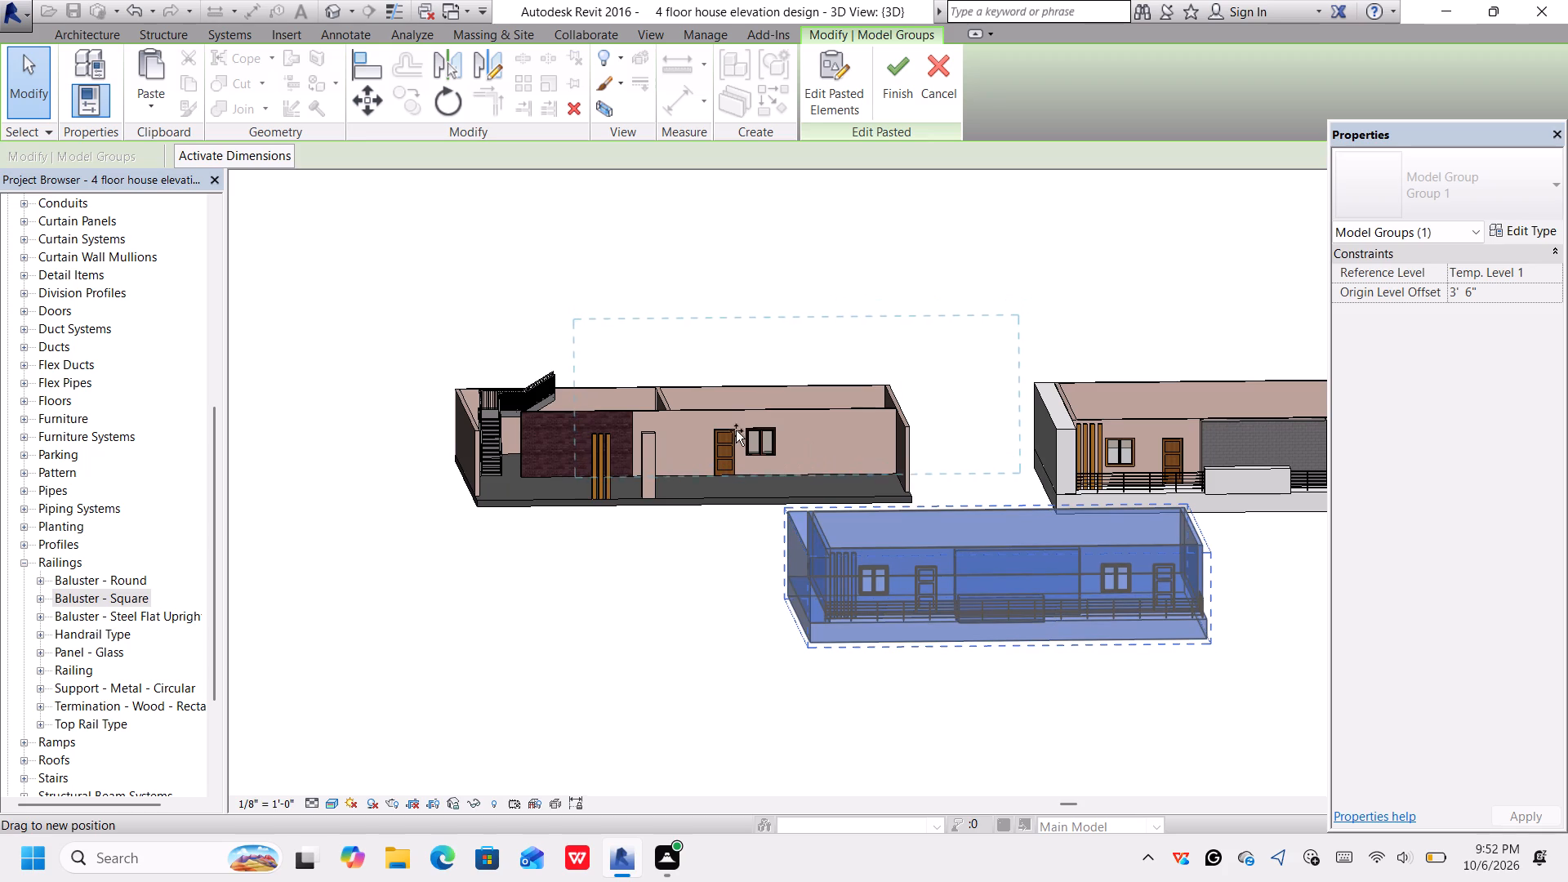
pyautogui.moveTo(736, 430); pyautogui.dragTo(662, 424)
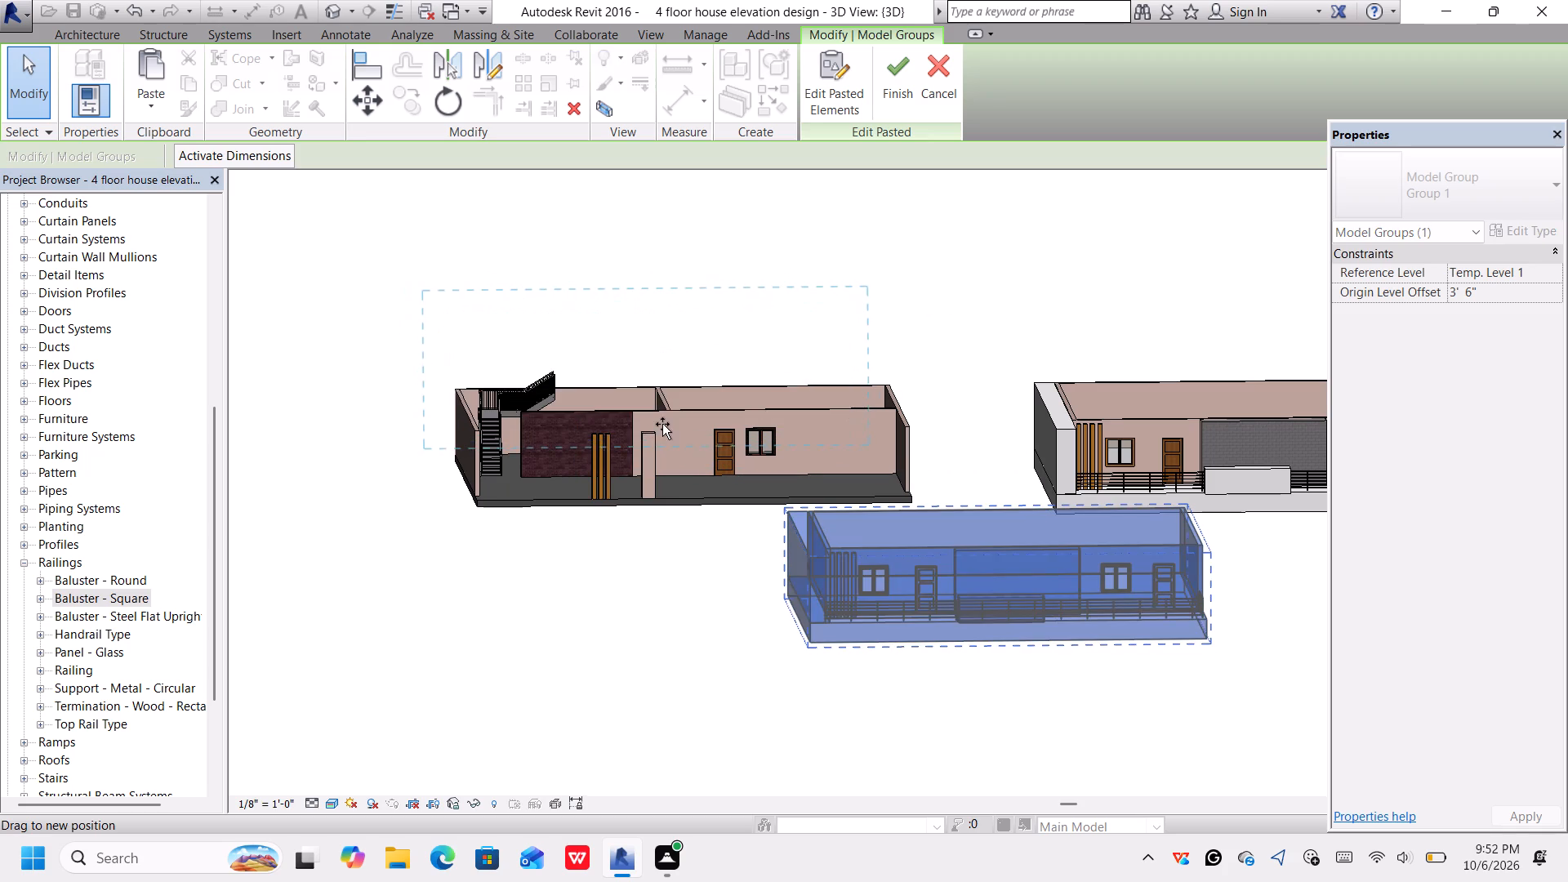
pyautogui.moveTo(662, 424); pyautogui.dragTo(680, 424)
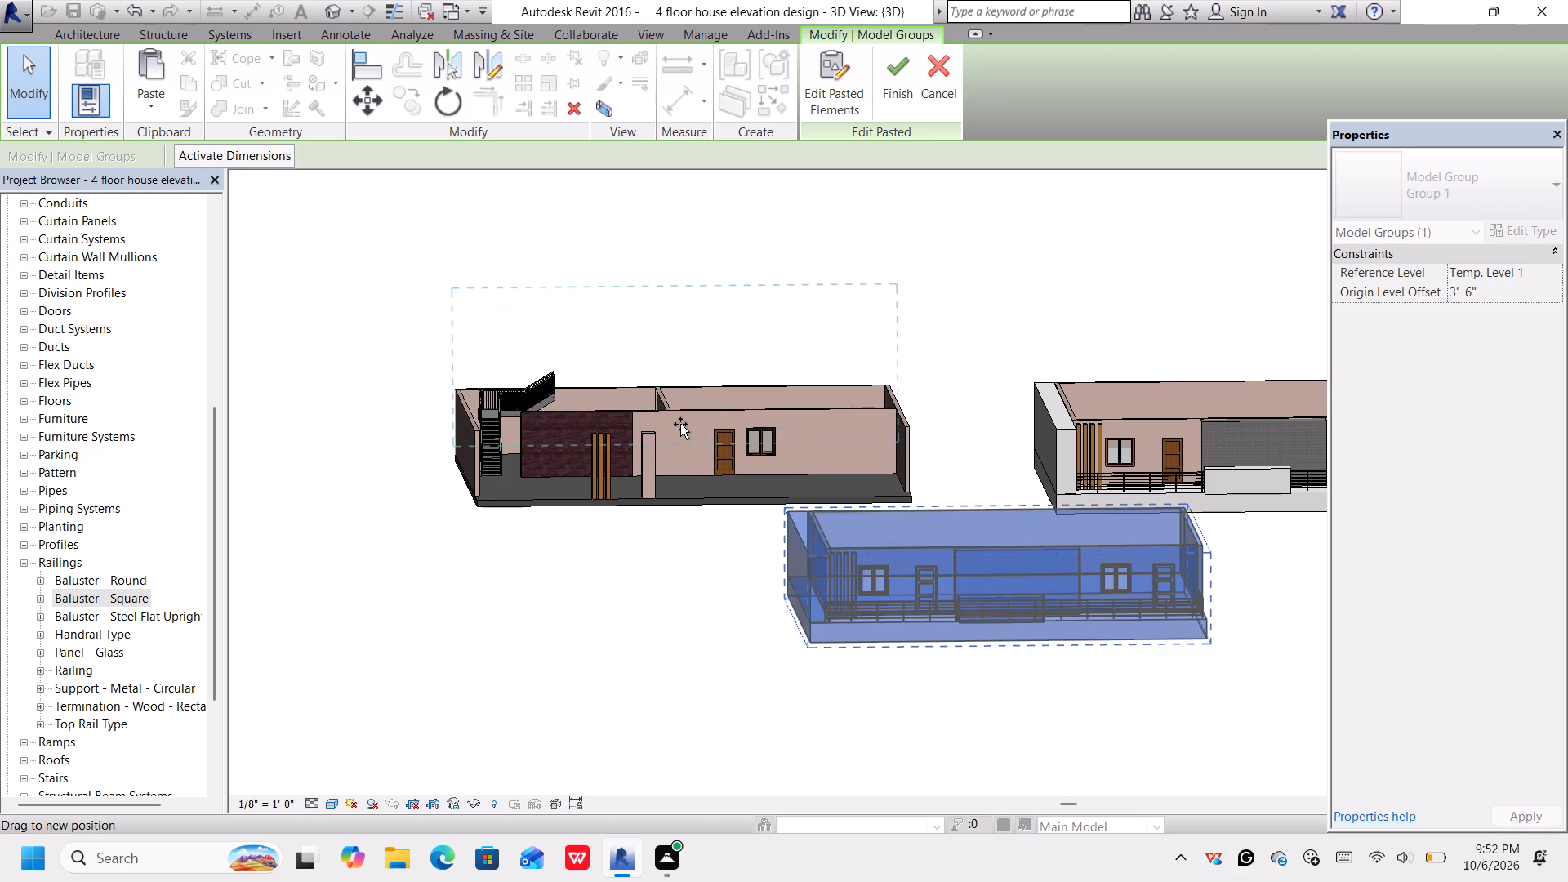
pyautogui.moveTo(680, 424); pyautogui.dragTo(679, 424)
pyautogui.scroll(2, 692, 399)
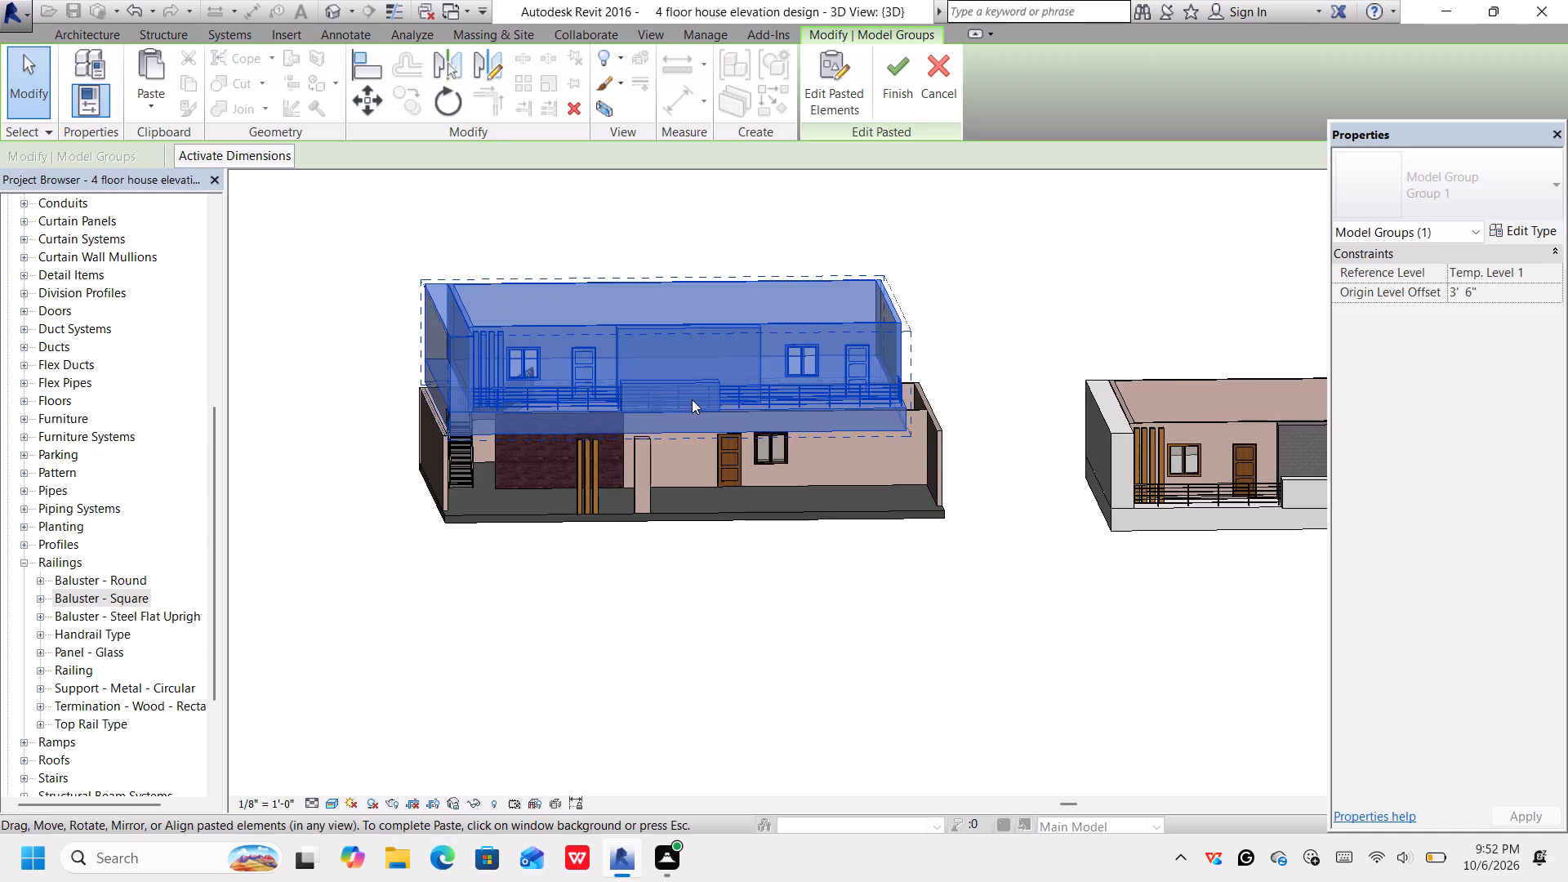
pyautogui.moveTo(997, 417); pyautogui.dragTo(970, 395, button='middle')
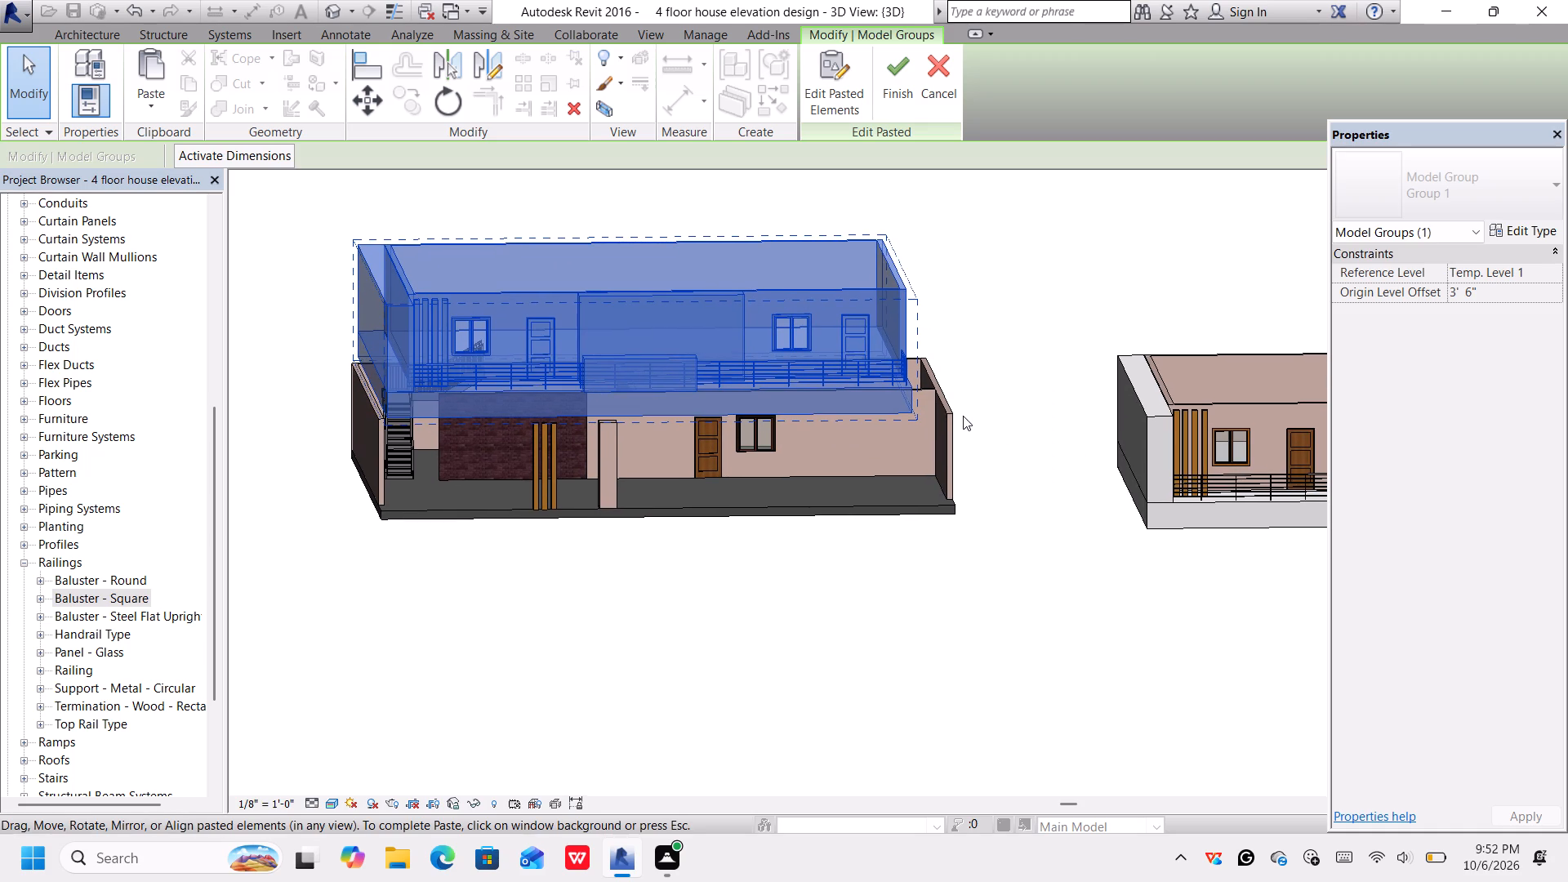
pyautogui.press('Down')
pyautogui.press('Down')
pyautogui.press('Down')
pyautogui.press('Down')
pyautogui.press('Down')
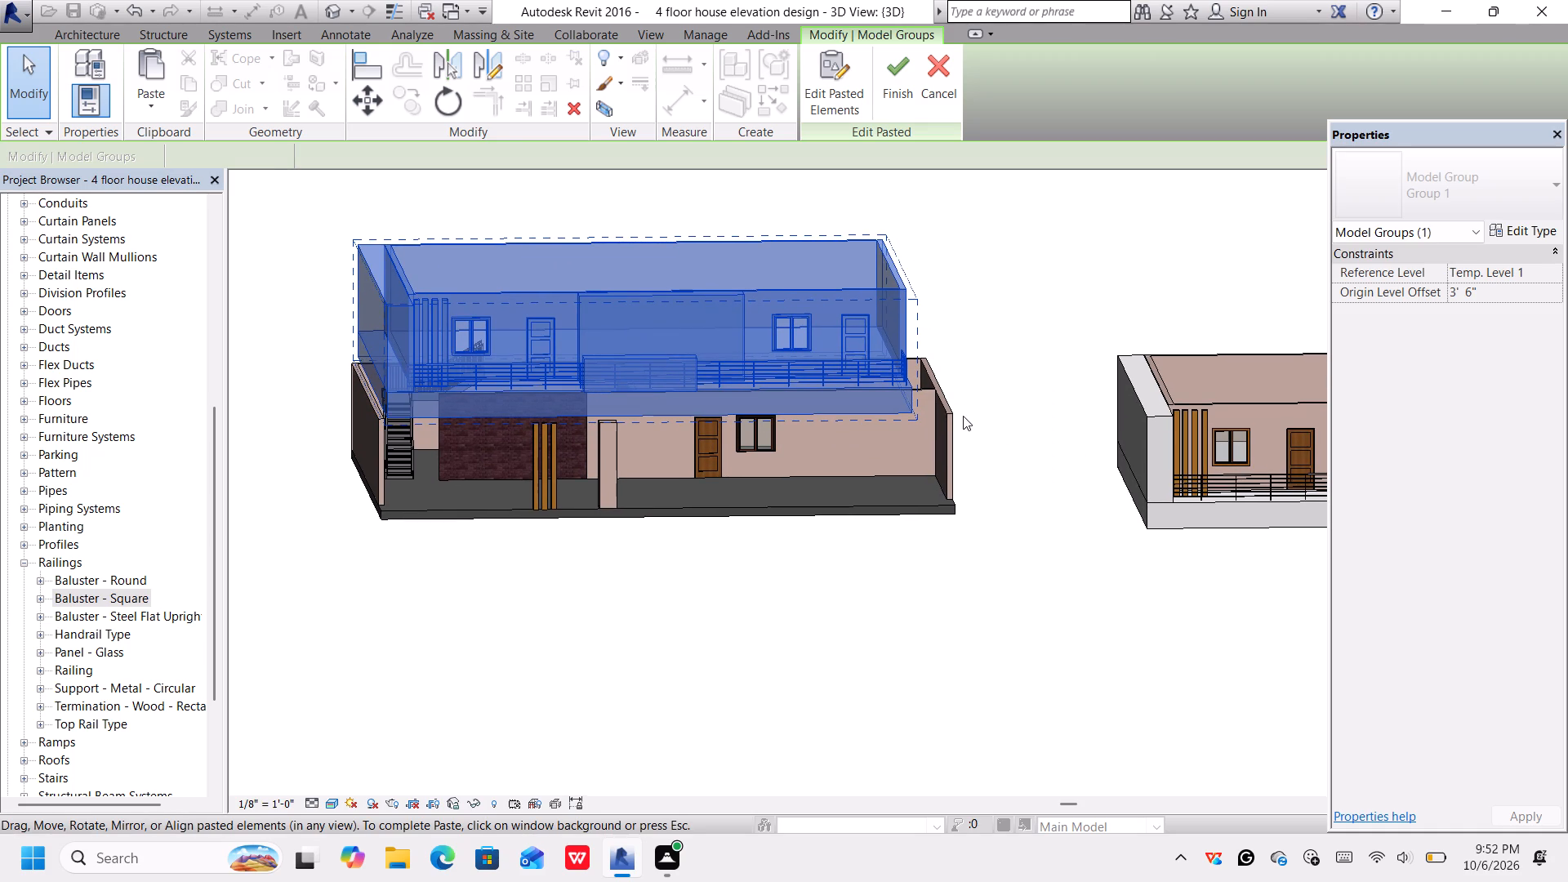
pyautogui.click(894, 59)
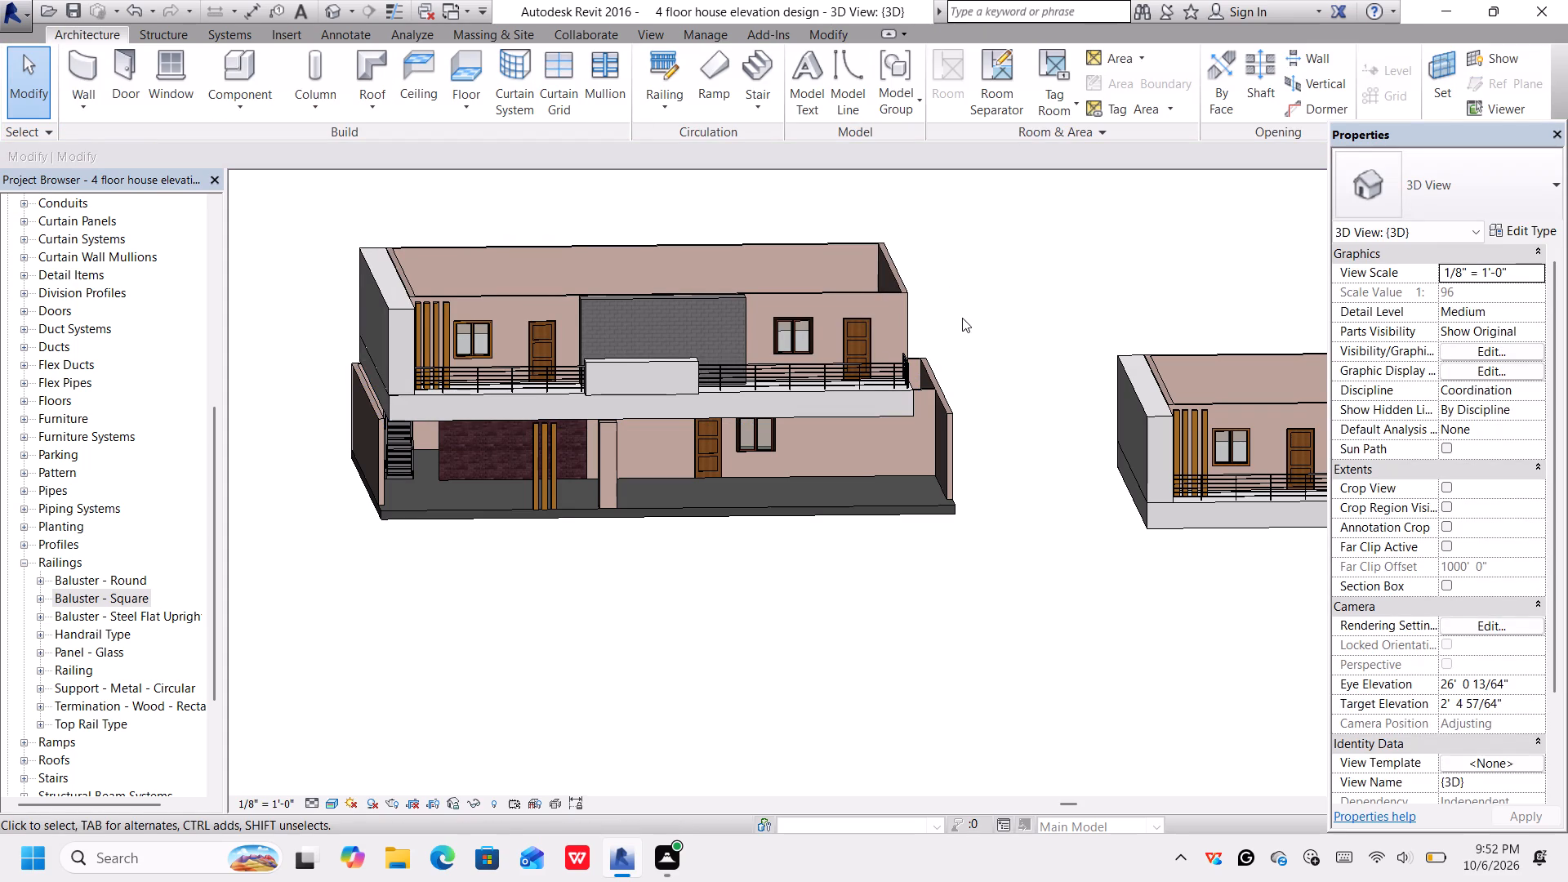
# Move the pasted floor group back onto the first building's walls, carrying its lower rear corner to the top of the end wall's rear corner.
pyautogui.moveTo(971, 322); pyautogui.dragTo(927, 261, button='middle')
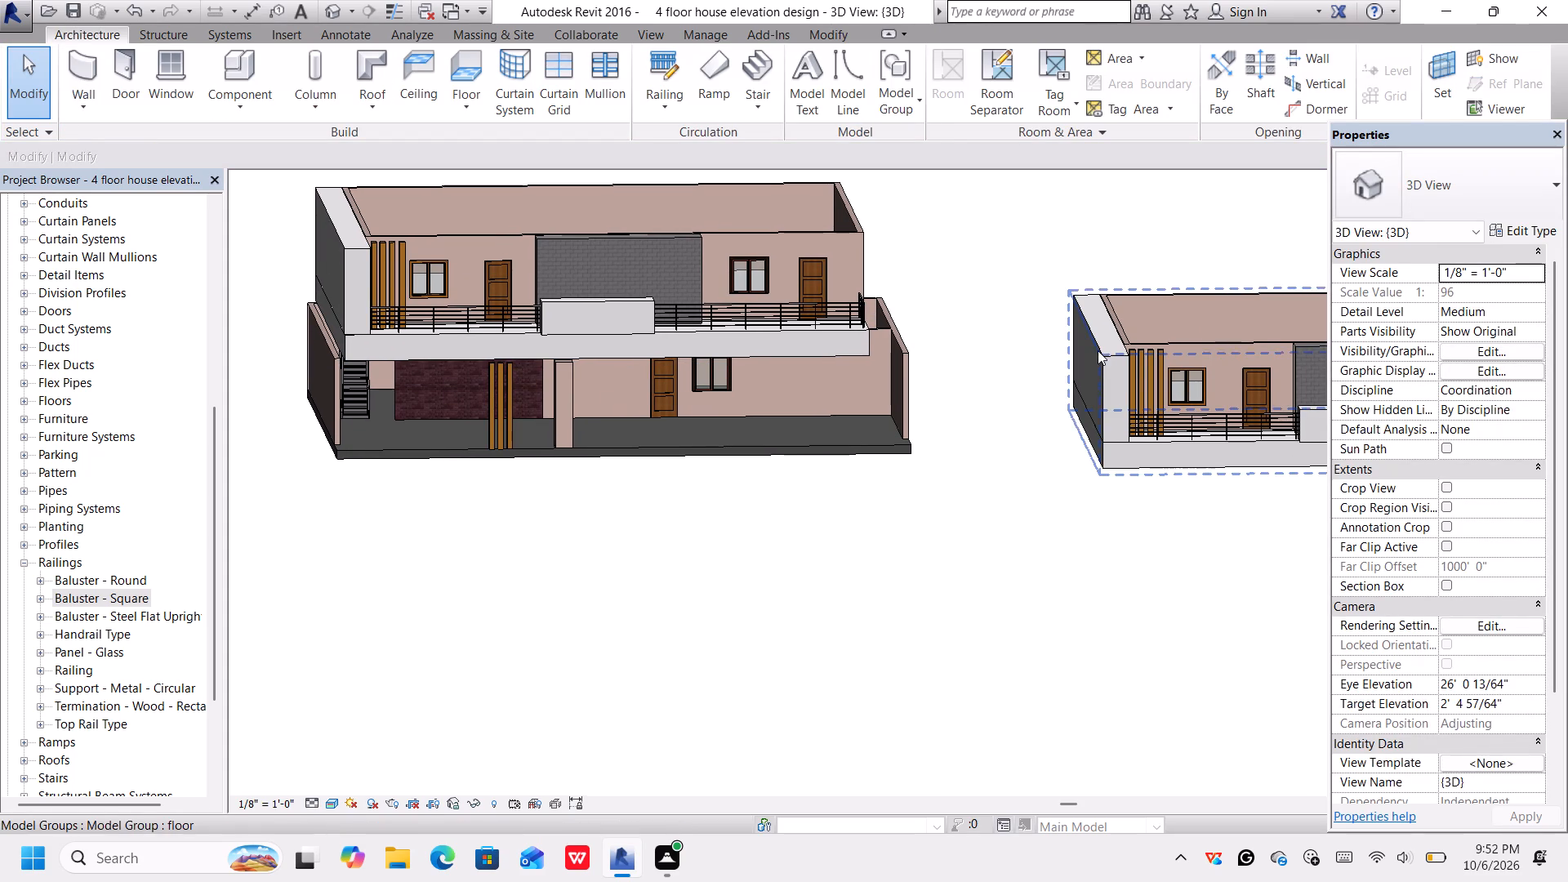
pyautogui.moveTo(989, 390); pyautogui.dragTo(924, 476, button='middle')
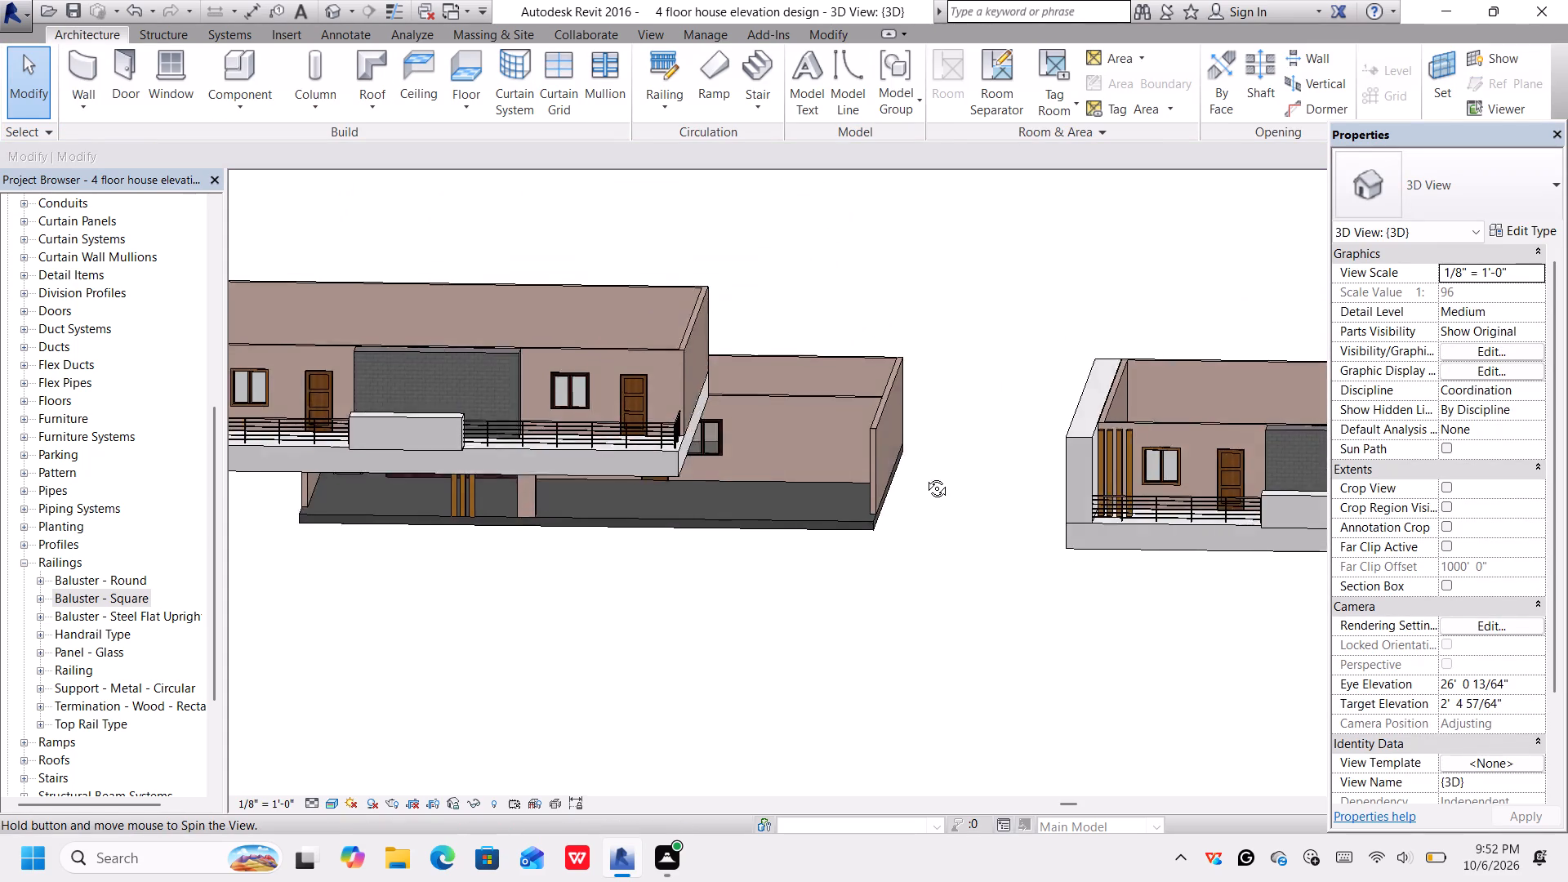
pyautogui.moveTo(924, 476); pyautogui.dragTo(880, 559, button='middle')
pyautogui.scroll(-12, 877, 522)
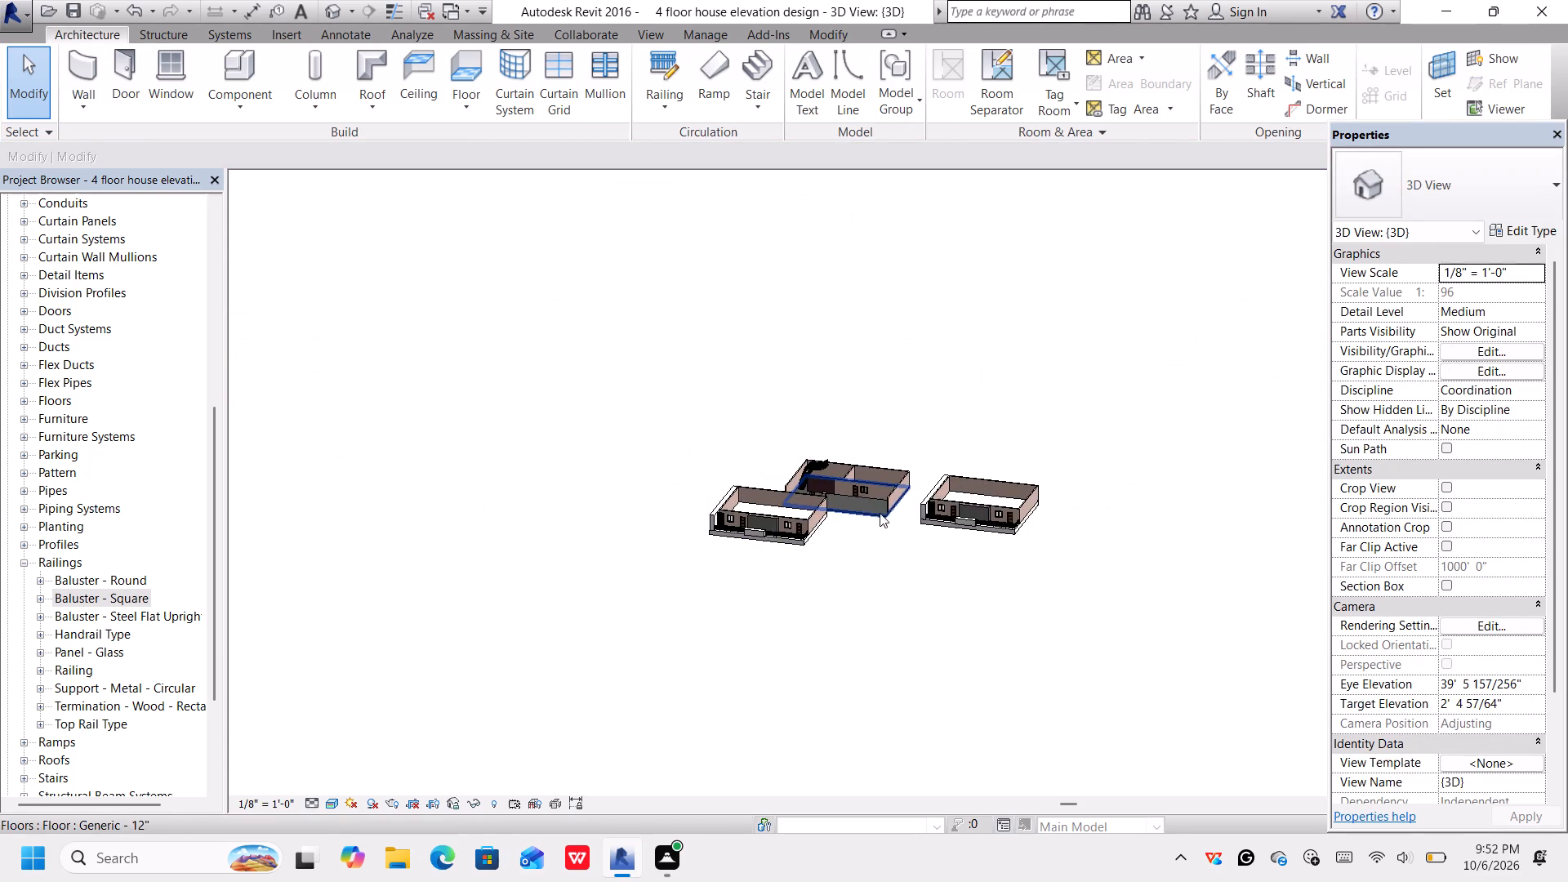
pyautogui.scroll(8, 879, 514)
pyautogui.scroll(2, 733, 508)
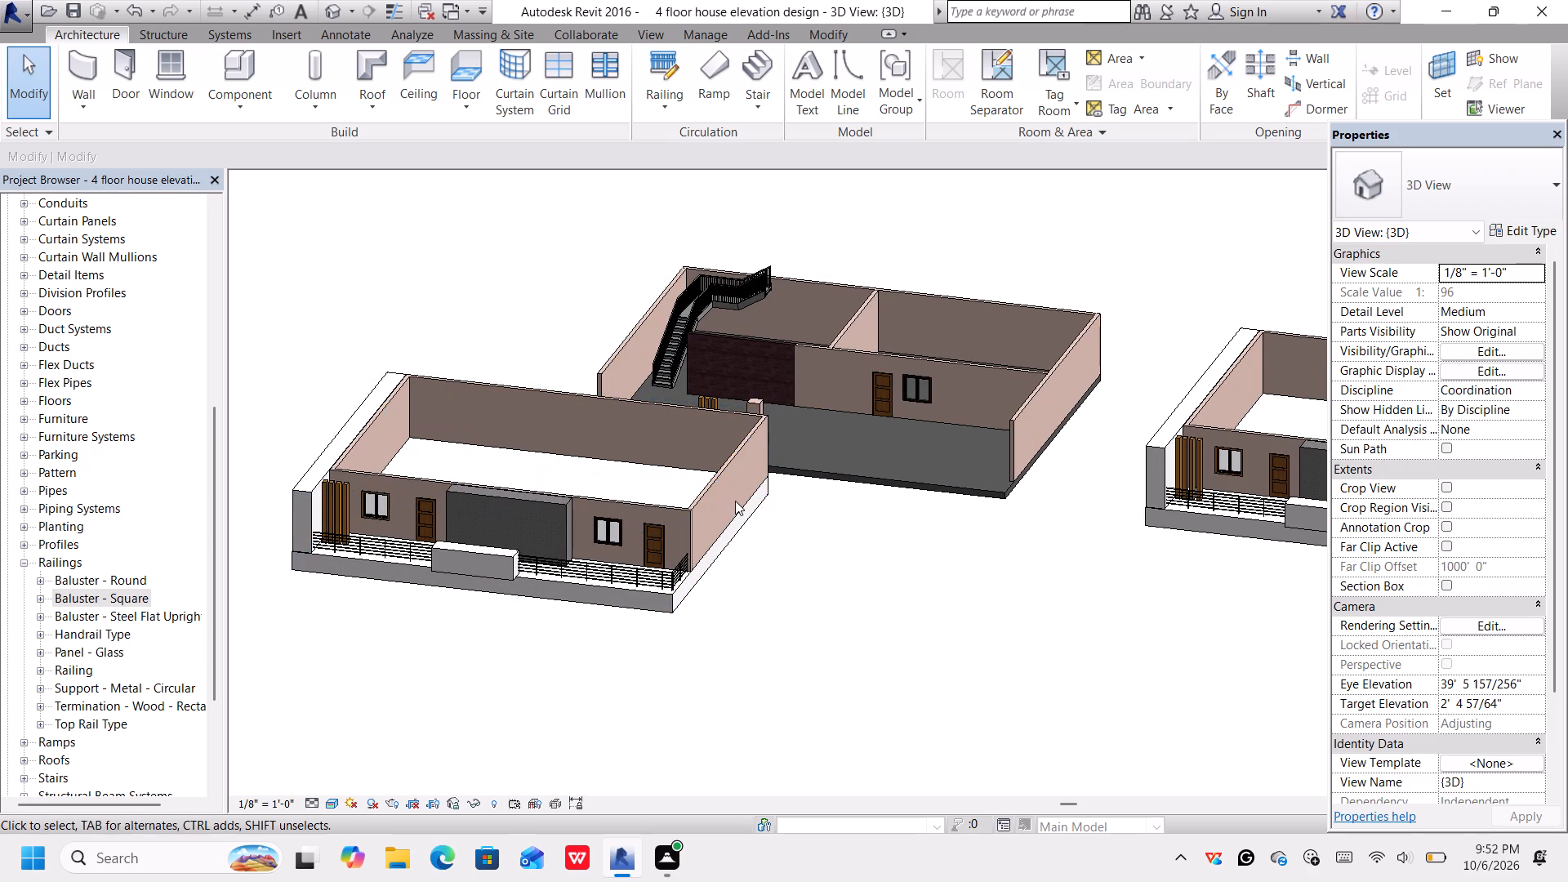
pyautogui.click(735, 501)
pyautogui.click(758, 492)
pyautogui.scroll(4, 771, 497)
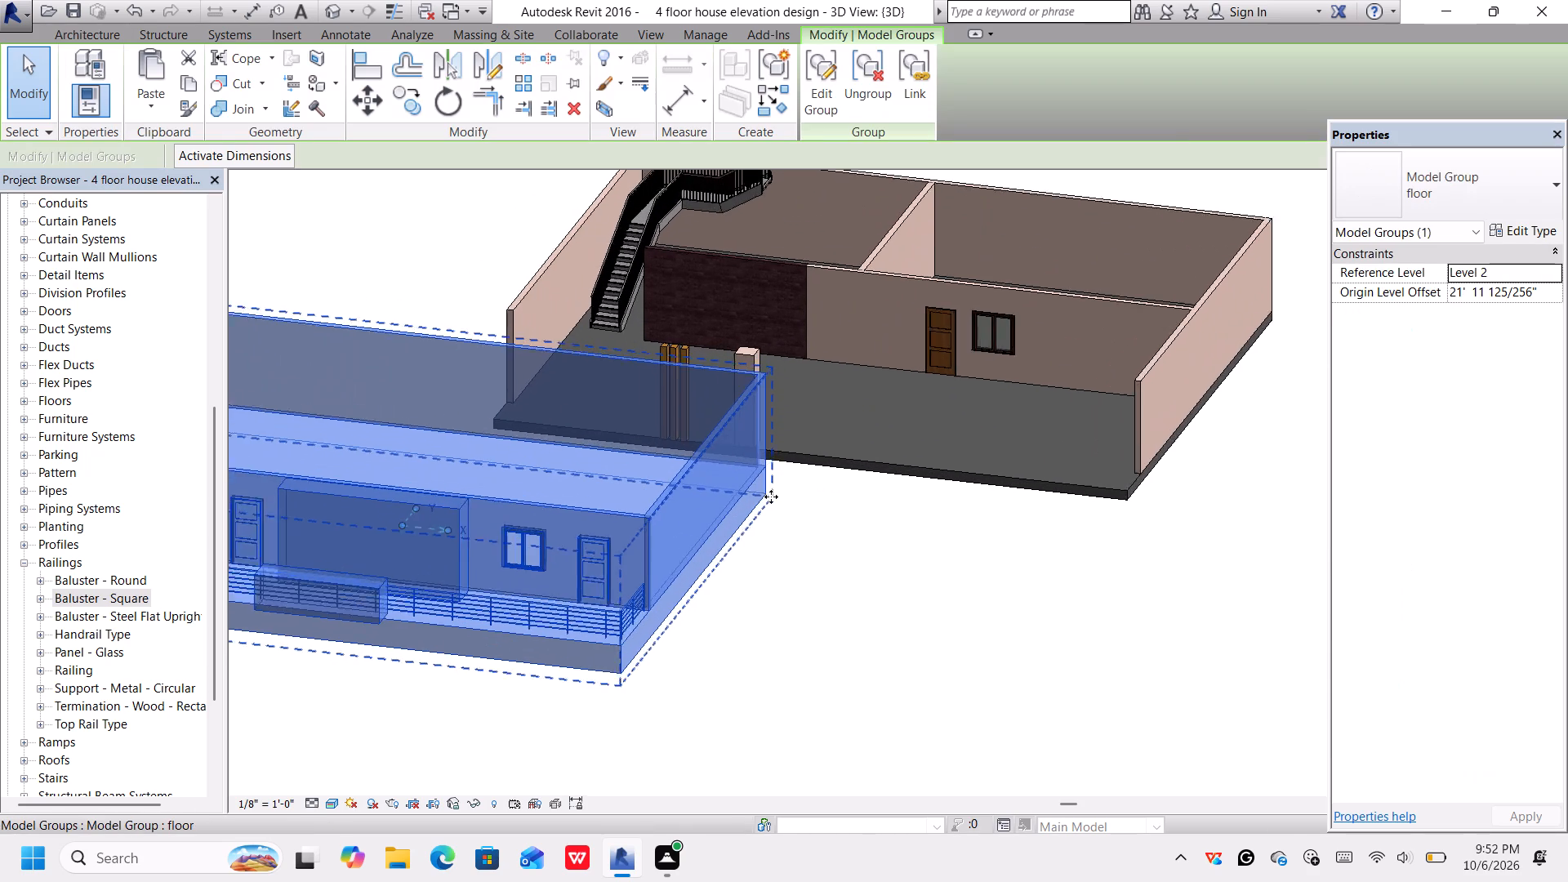
pyautogui.moveTo(769, 497); pyautogui.dragTo(1165, 323)
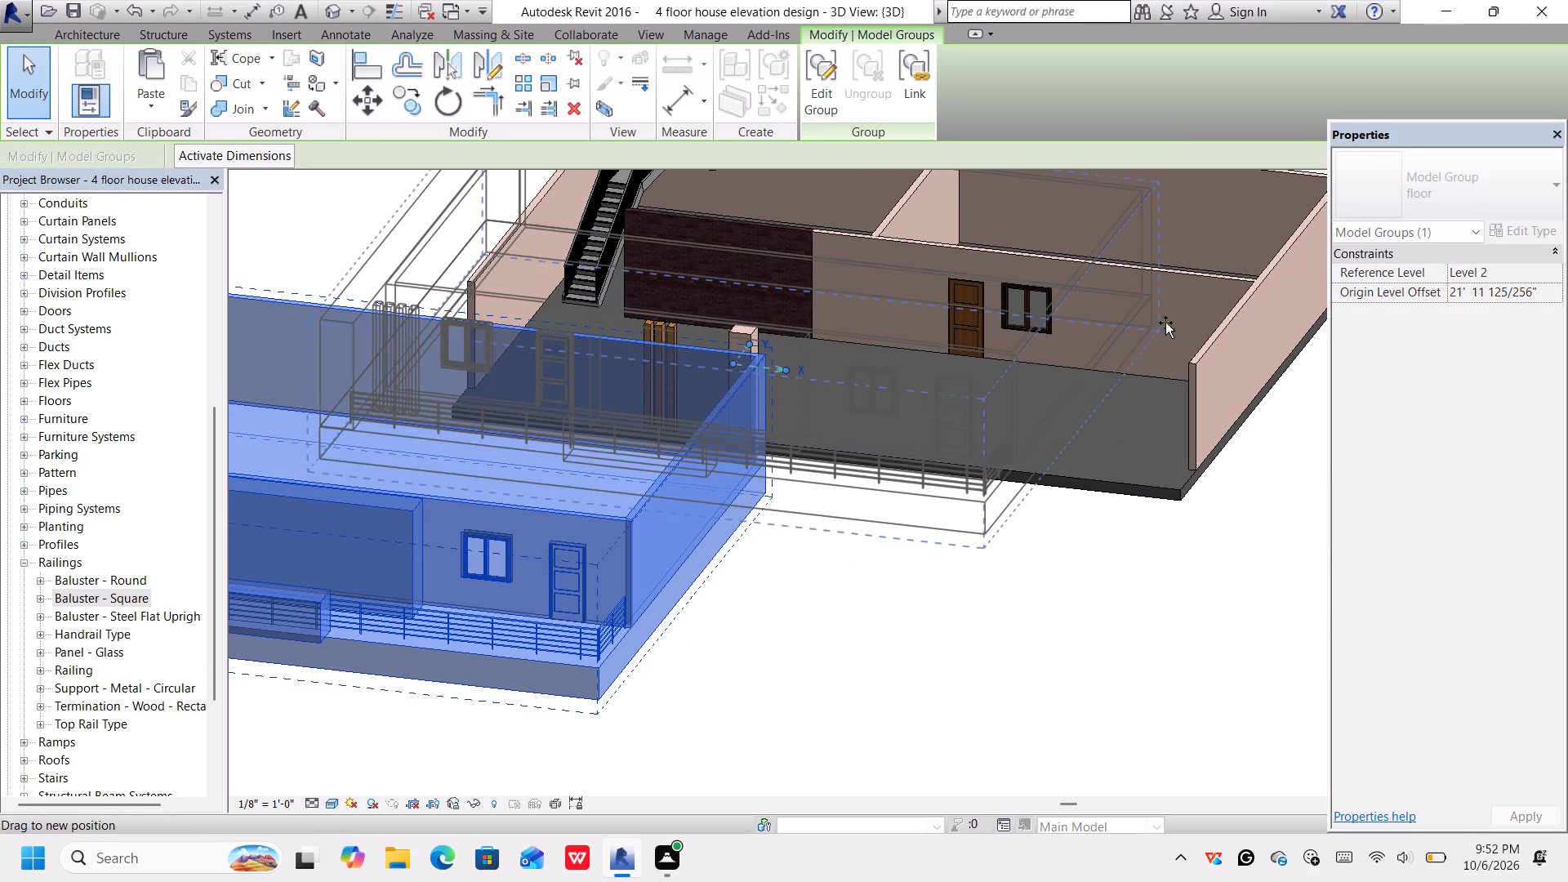
pyautogui.moveTo(1165, 323); pyautogui.dragTo(951, 485)
pyautogui.moveTo(1201, 292); pyautogui.dragTo(951, 485, button='middle')
pyautogui.scroll(-1, 1192, 308)
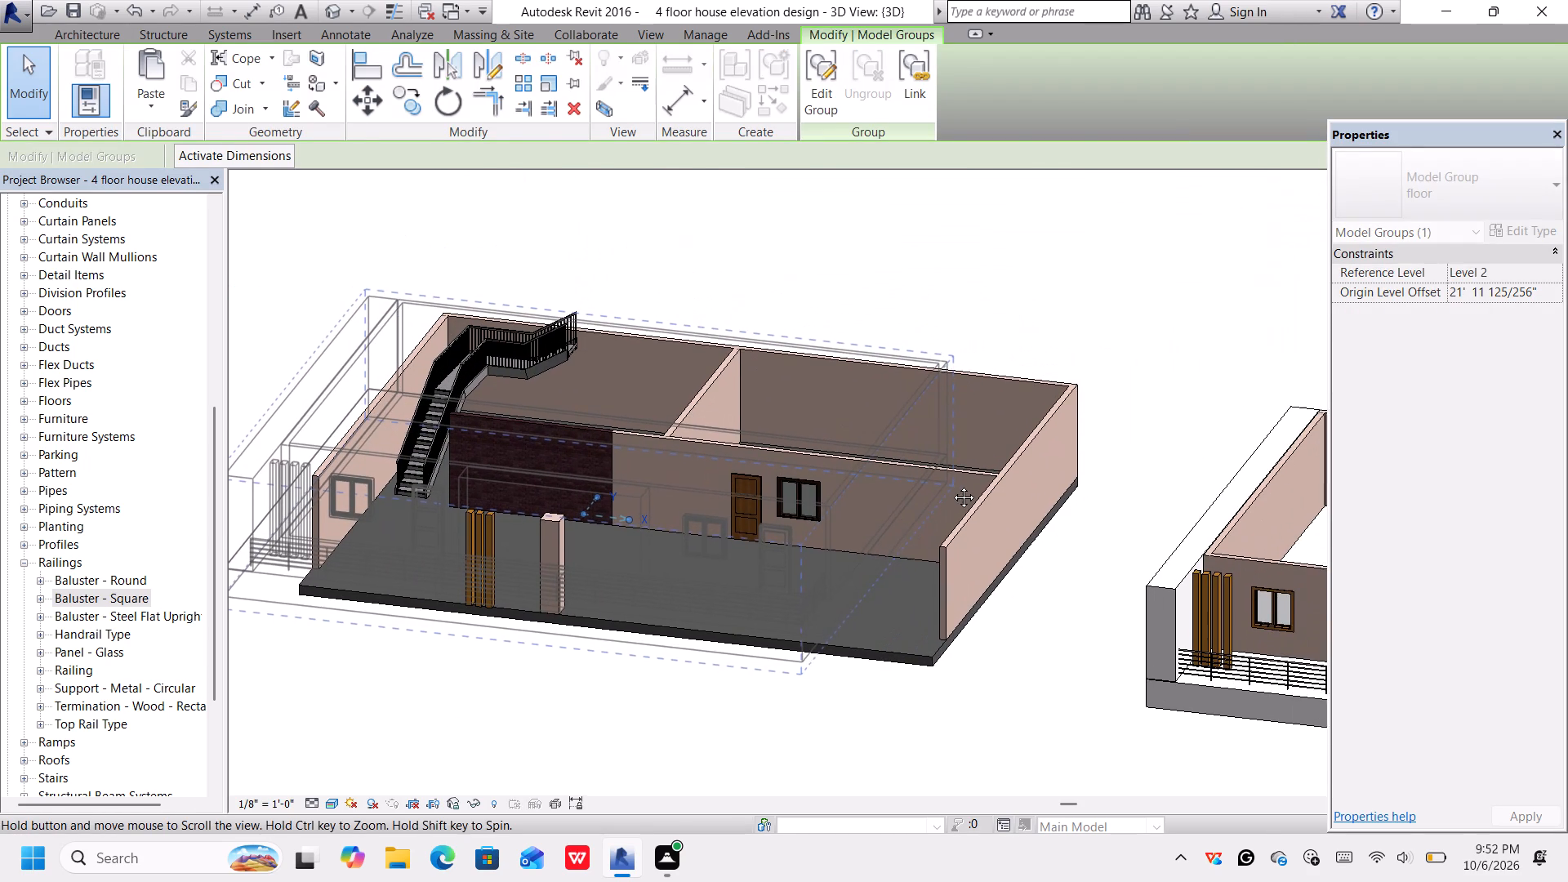
pyautogui.moveTo(951, 485); pyautogui.dragTo(956, 483, button='middle')
pyautogui.moveTo(951, 485); pyautogui.dragTo(1071, 382)
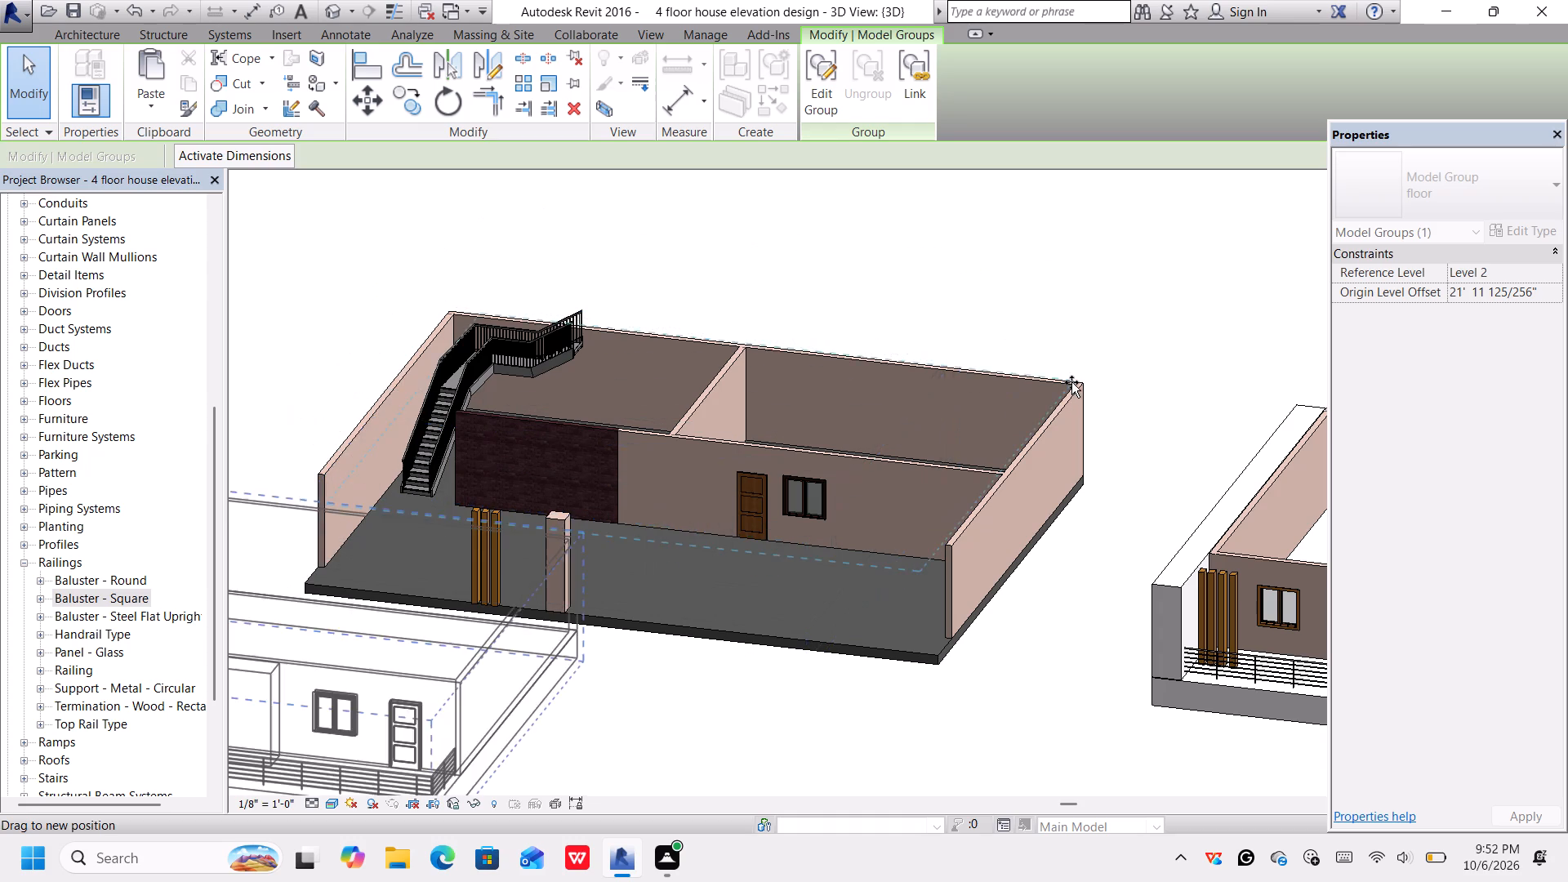
pyautogui.moveTo(1071, 382); pyautogui.dragTo(1081, 381)
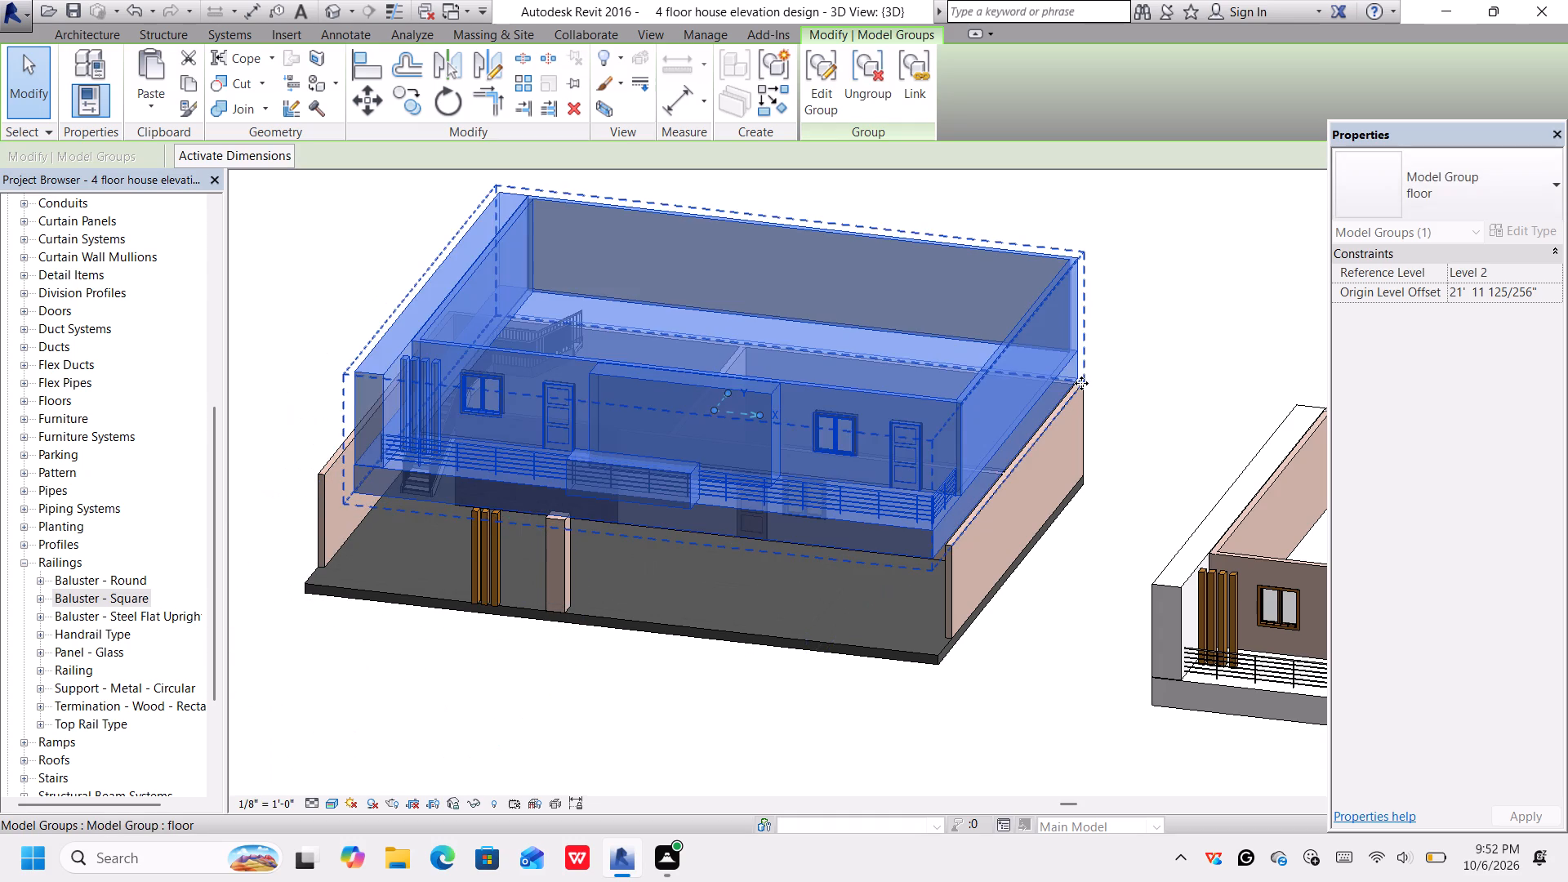
# Shift the floor group slightly so its lower rear corner aligns with the outer top corner of the ground-floor end wall.
pyautogui.scroll(9, 1085, 403)
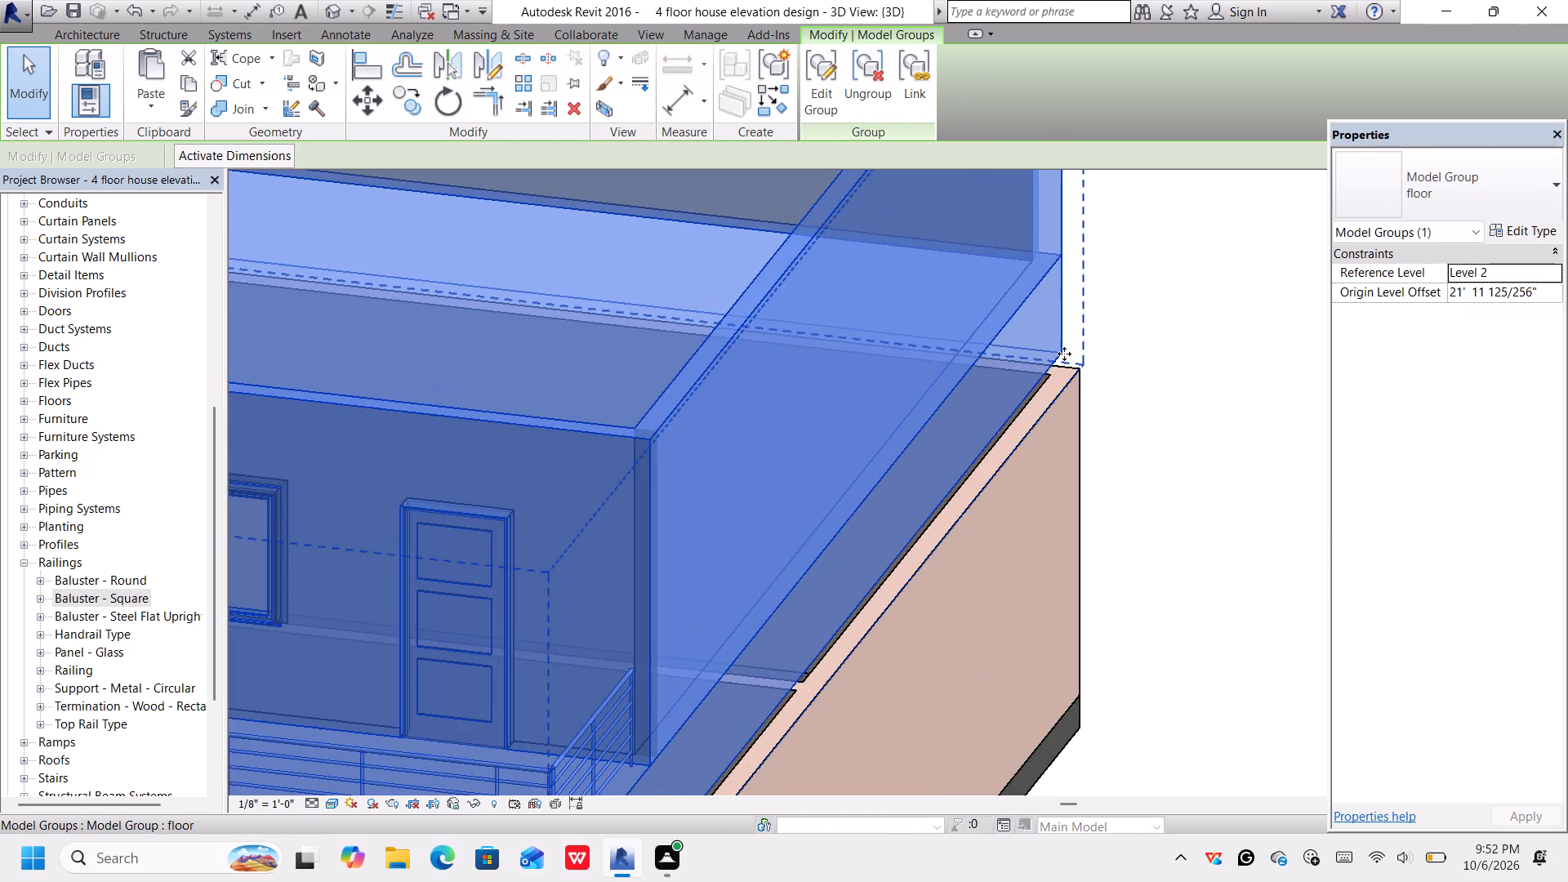
pyautogui.scroll(5, 1065, 355)
pyautogui.moveTo(1059, 349); pyautogui.dragTo(1075, 362)
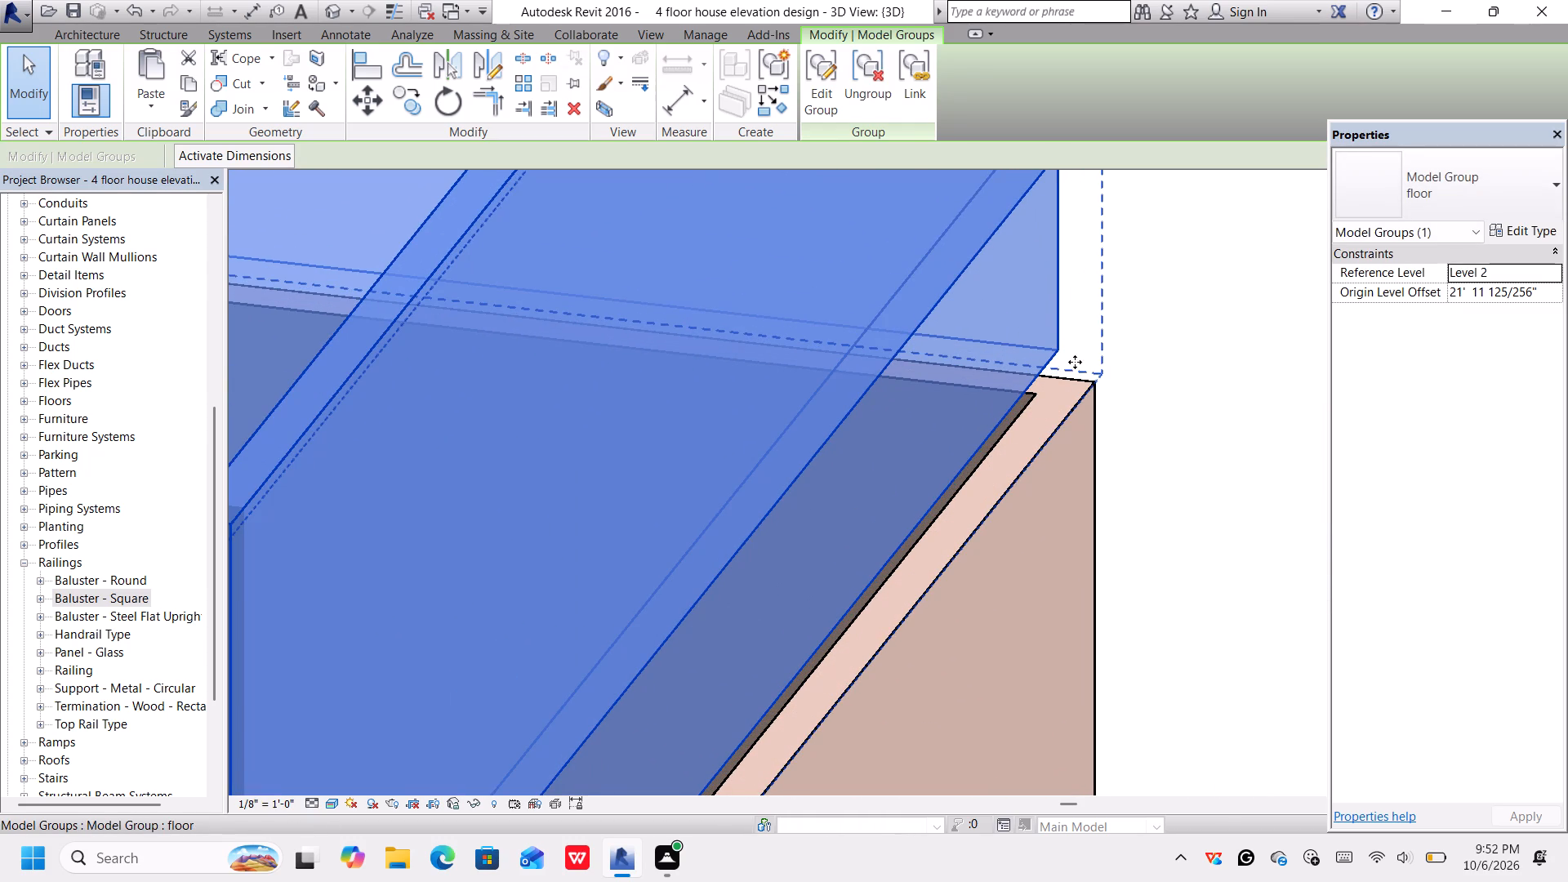
pyautogui.moveTo(1075, 362); pyautogui.dragTo(1092, 376)
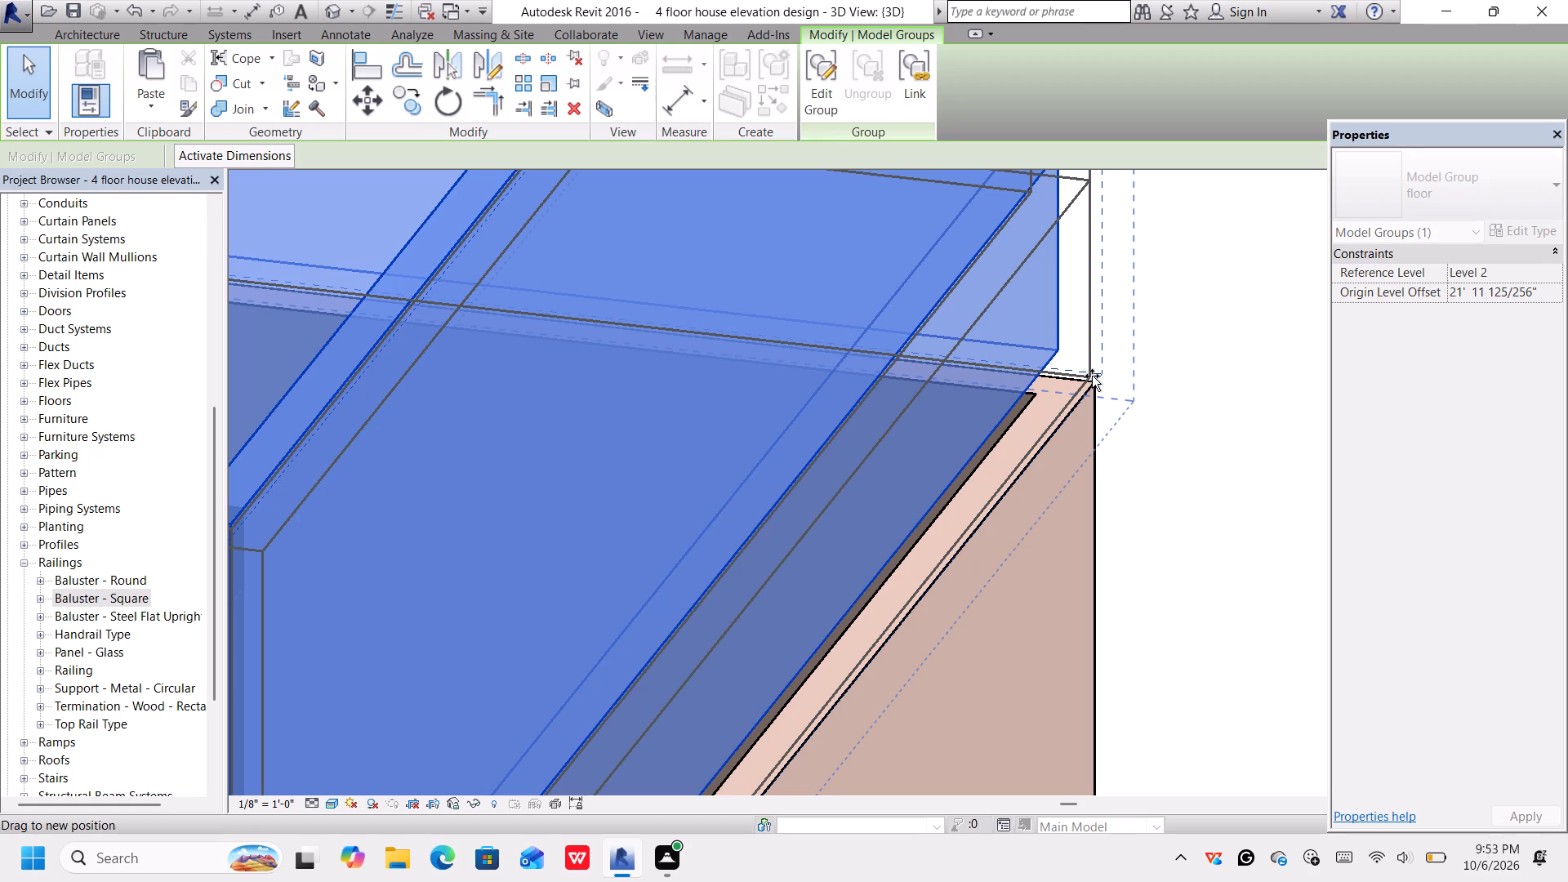
pyautogui.moveTo(1092, 376); pyautogui.dragTo(1093, 381)
# Fine-tune the floor group's seating on the ground-floor wall corner with small vertical and sideways nudges.
pyautogui.scroll(-3, 1093, 386)
pyautogui.scroll(1, 1097, 403)
pyautogui.moveTo(1099, 439); pyautogui.dragTo(1065, 359, button='middle')
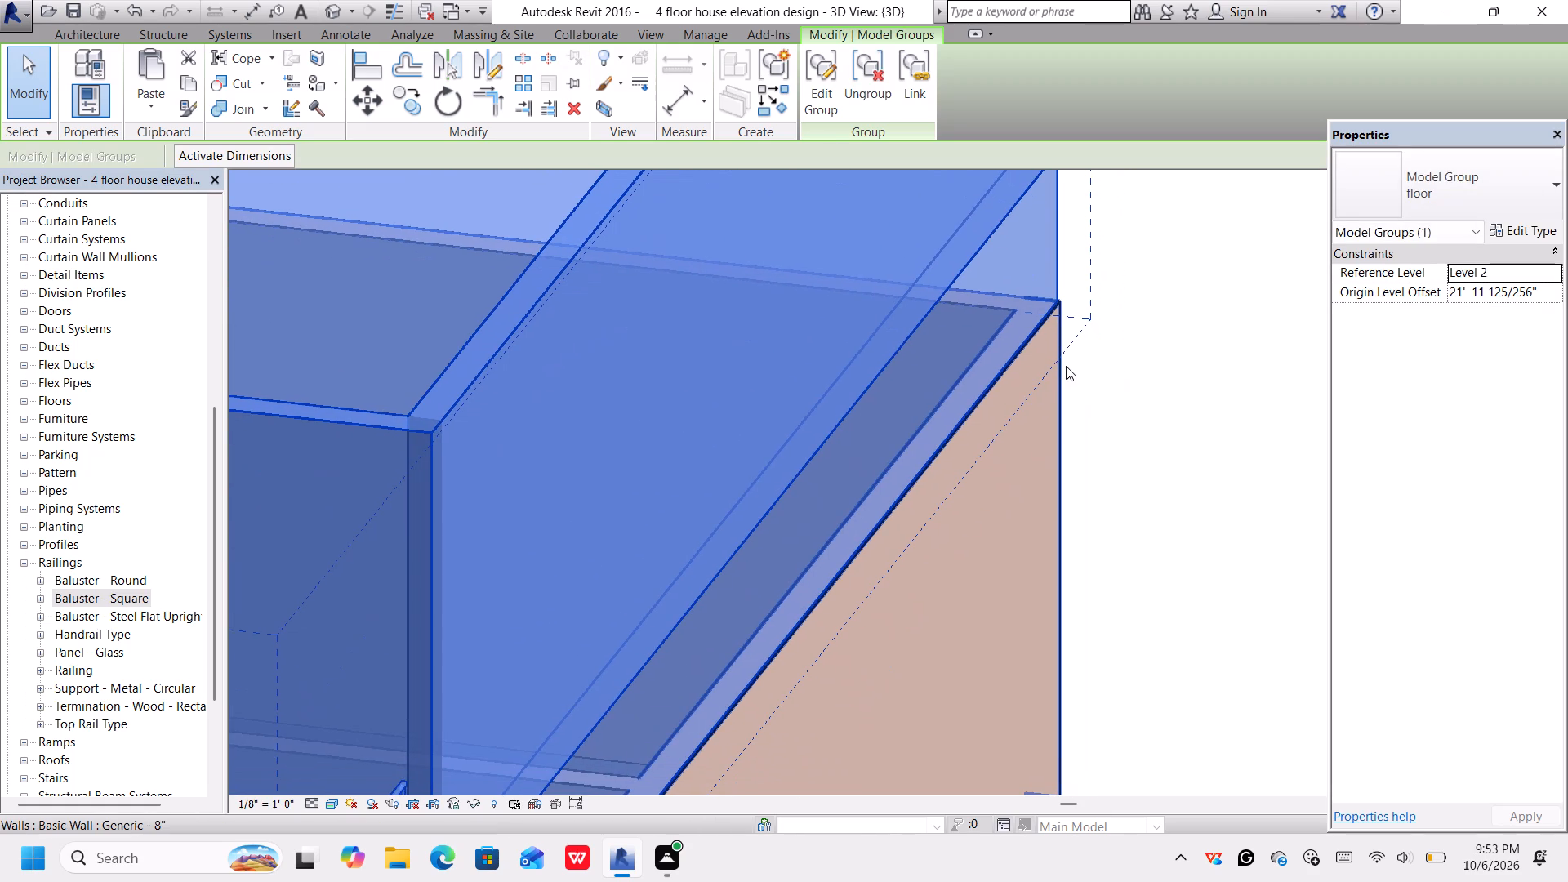
pyautogui.press('Down')
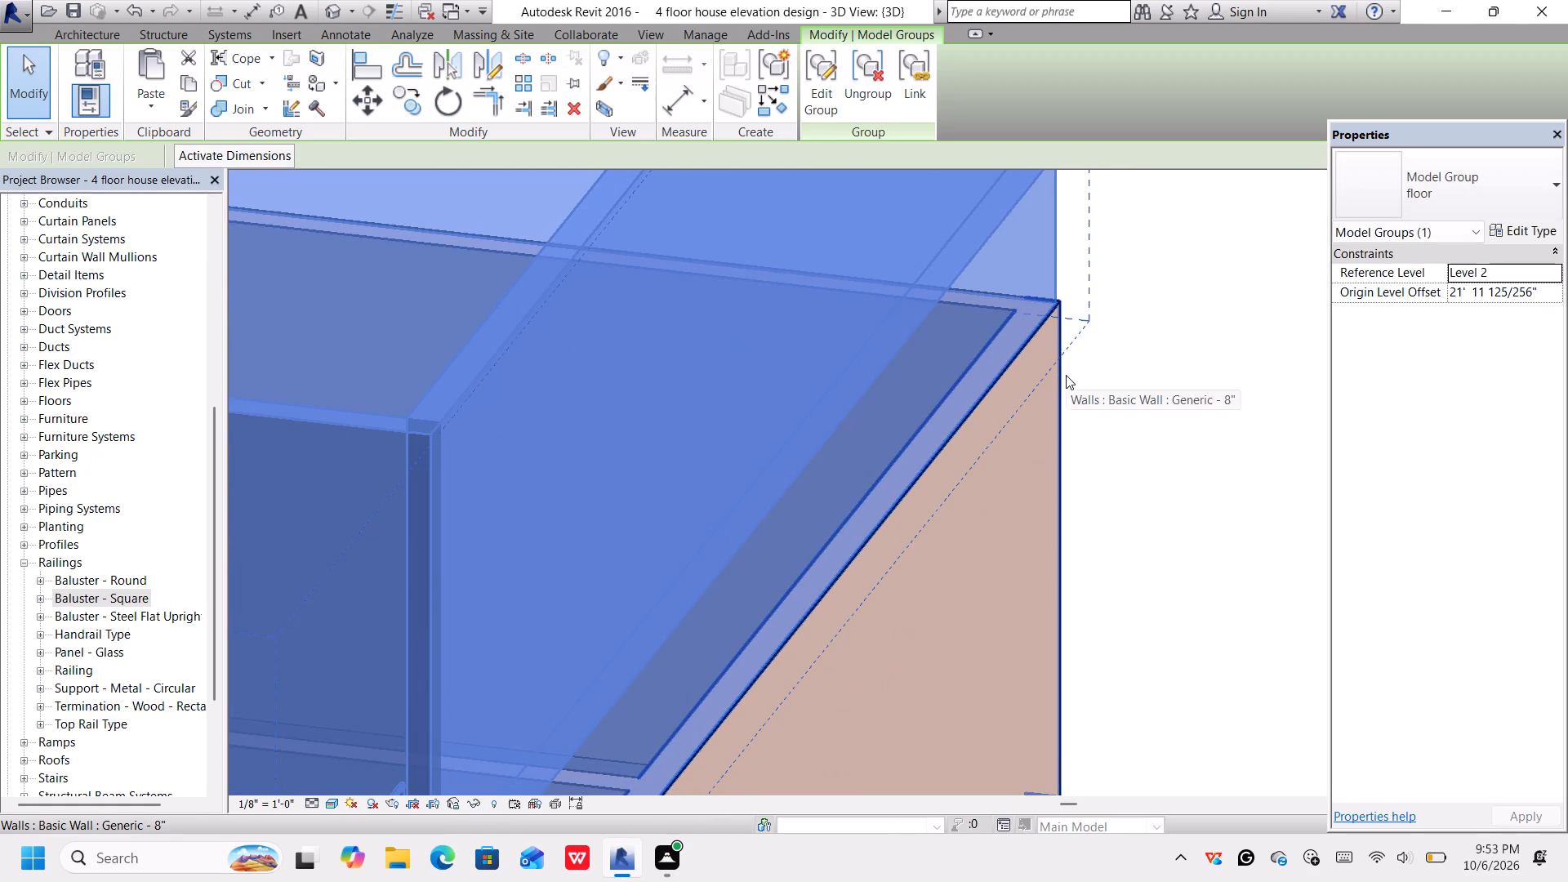
pyautogui.press('Down')
pyautogui.press('Down')
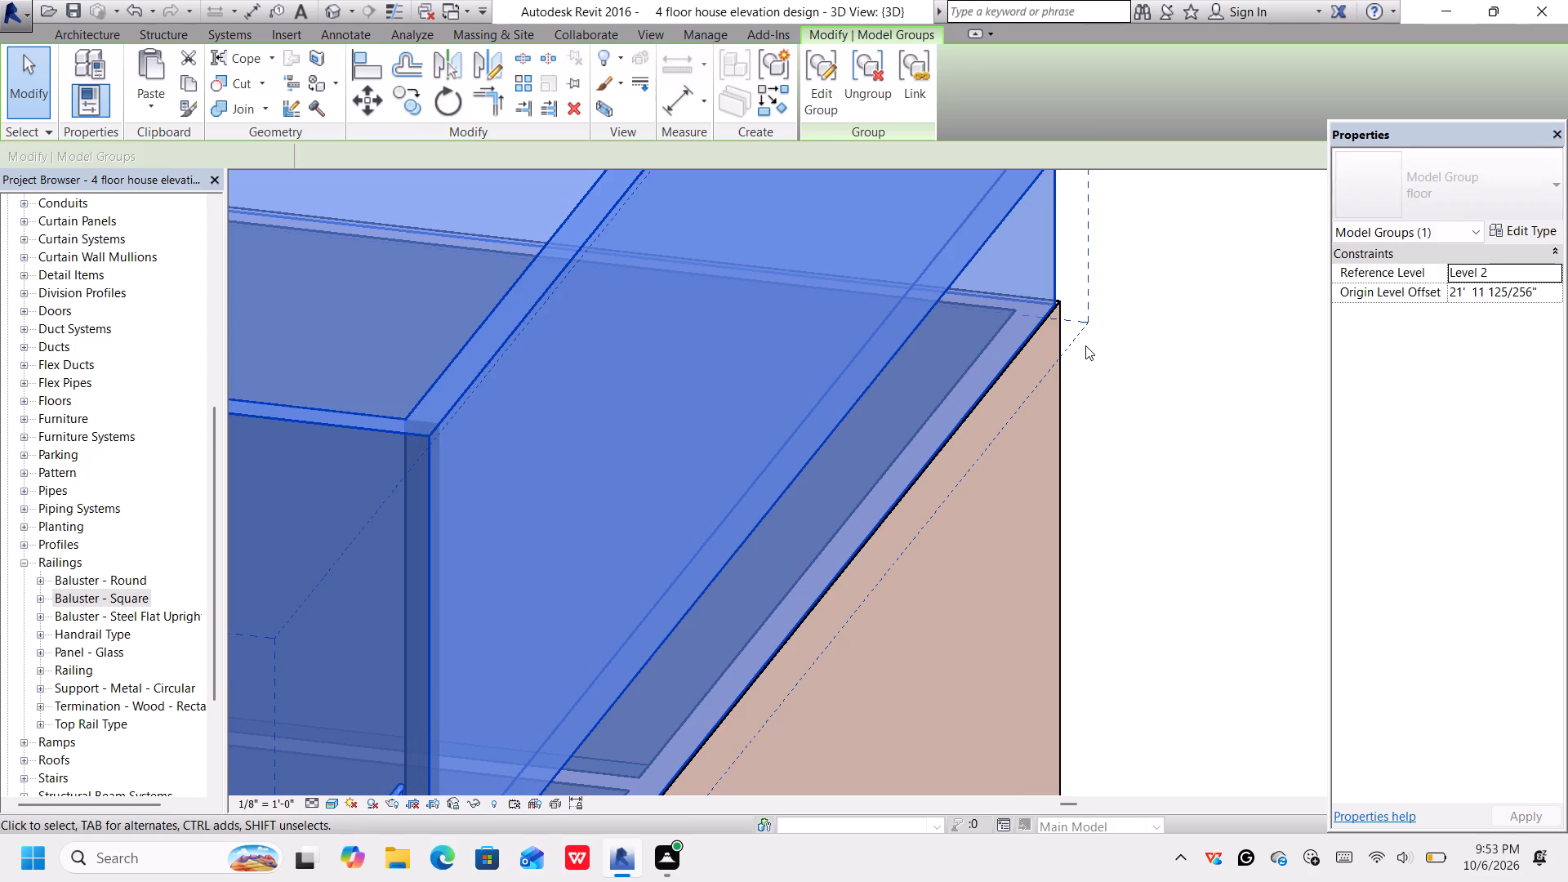
pyautogui.press('Up')
pyautogui.press('Up')
pyautogui.press('Up')
pyautogui.press('Up')
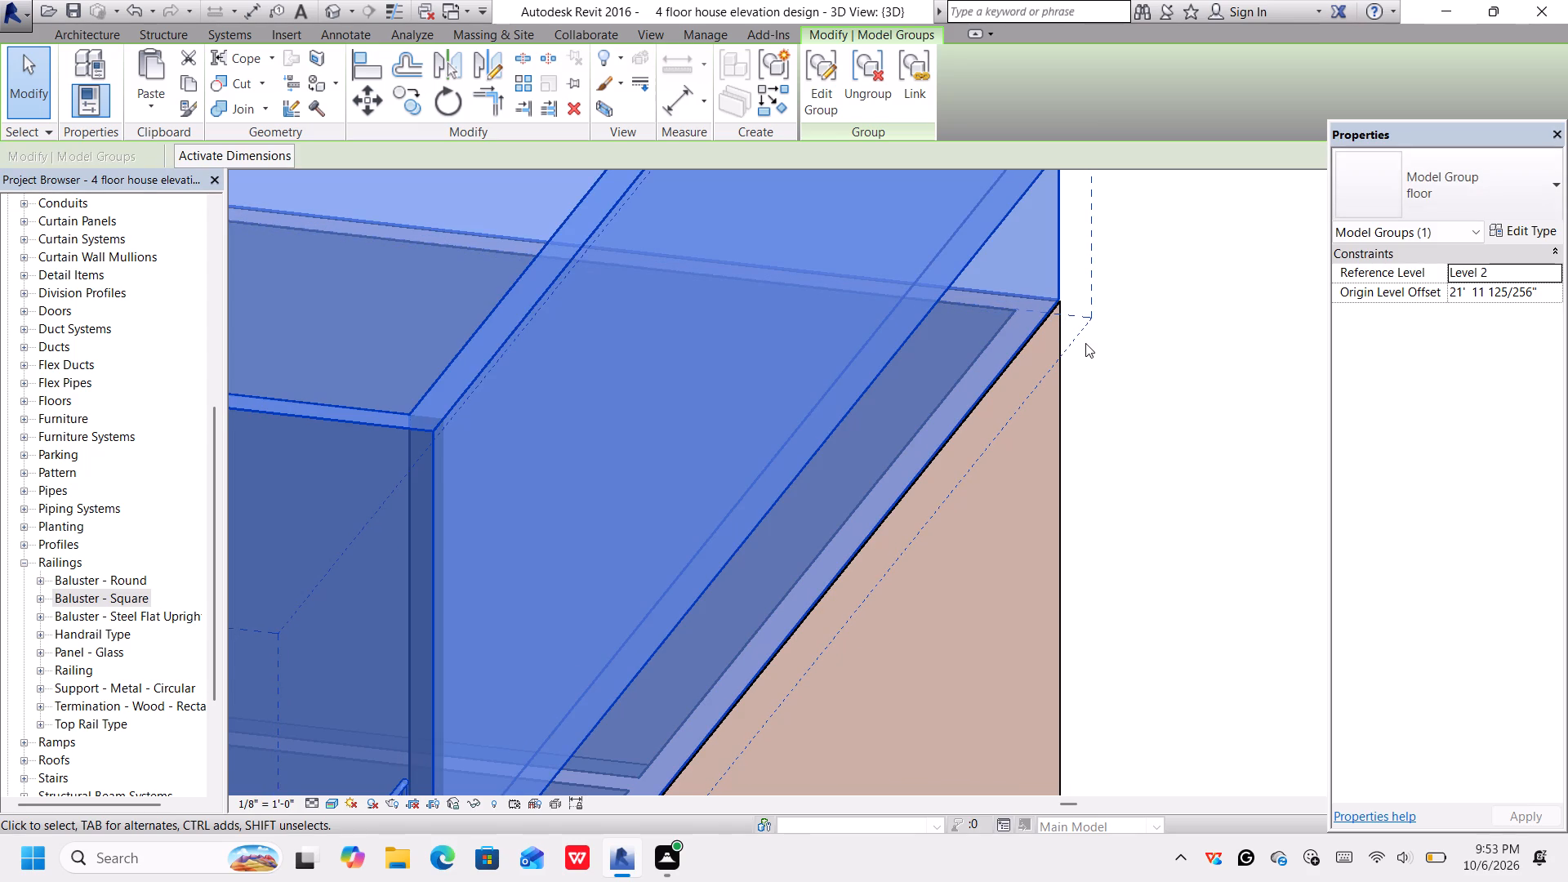
pyautogui.press('Right')
pyautogui.press('Left')
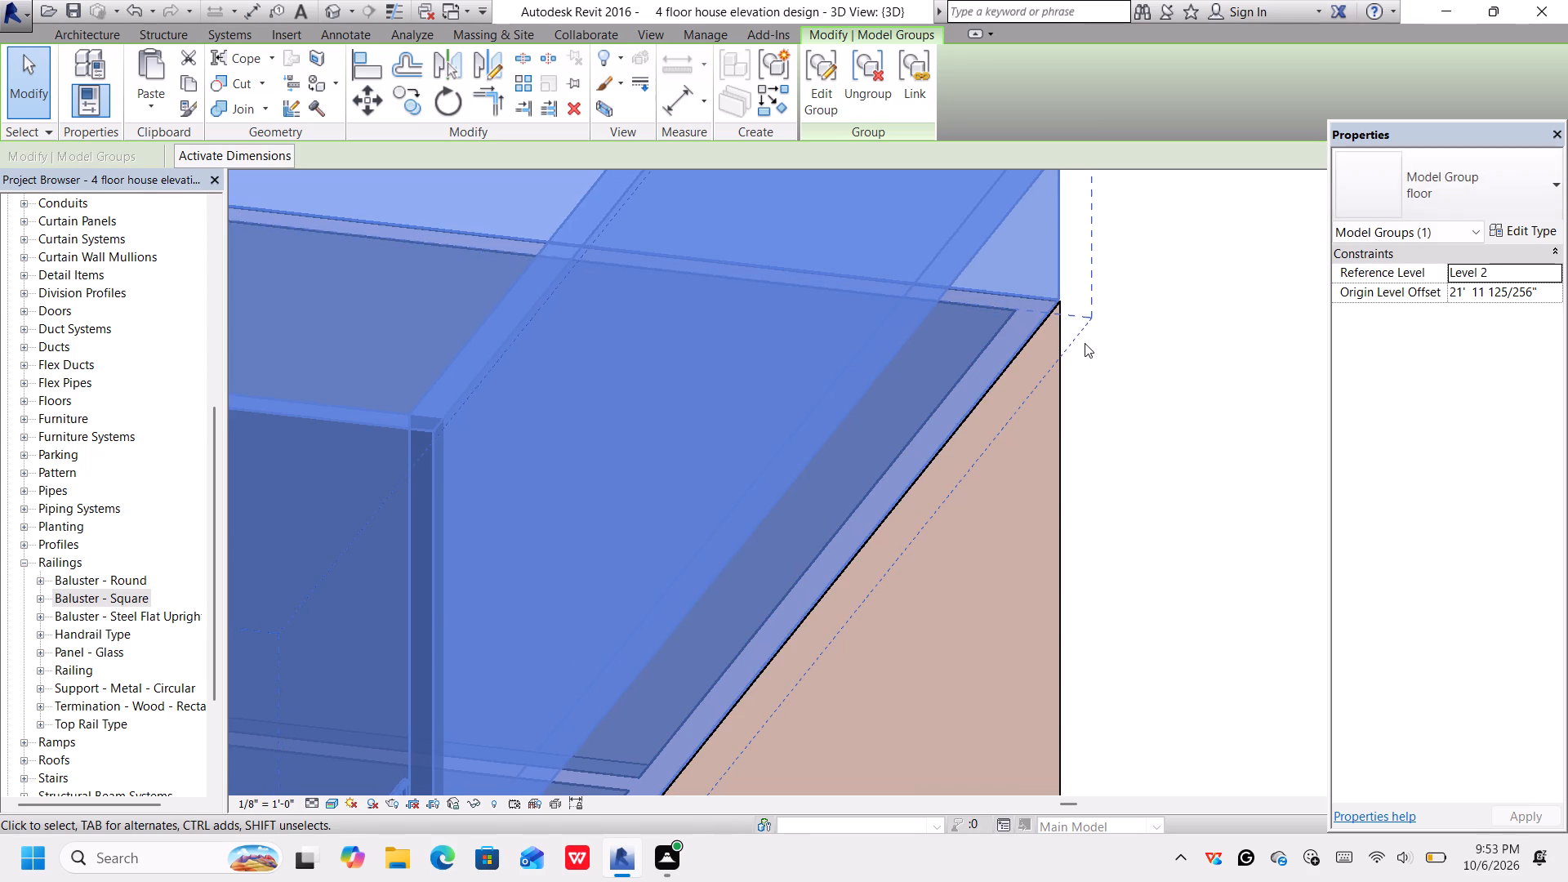
# Examine close up how the floor group's rear corner meets the ground-floor wall, and clear the selection.
pyautogui.moveTo(1080, 408); pyautogui.dragTo(993, 319, button='middle')
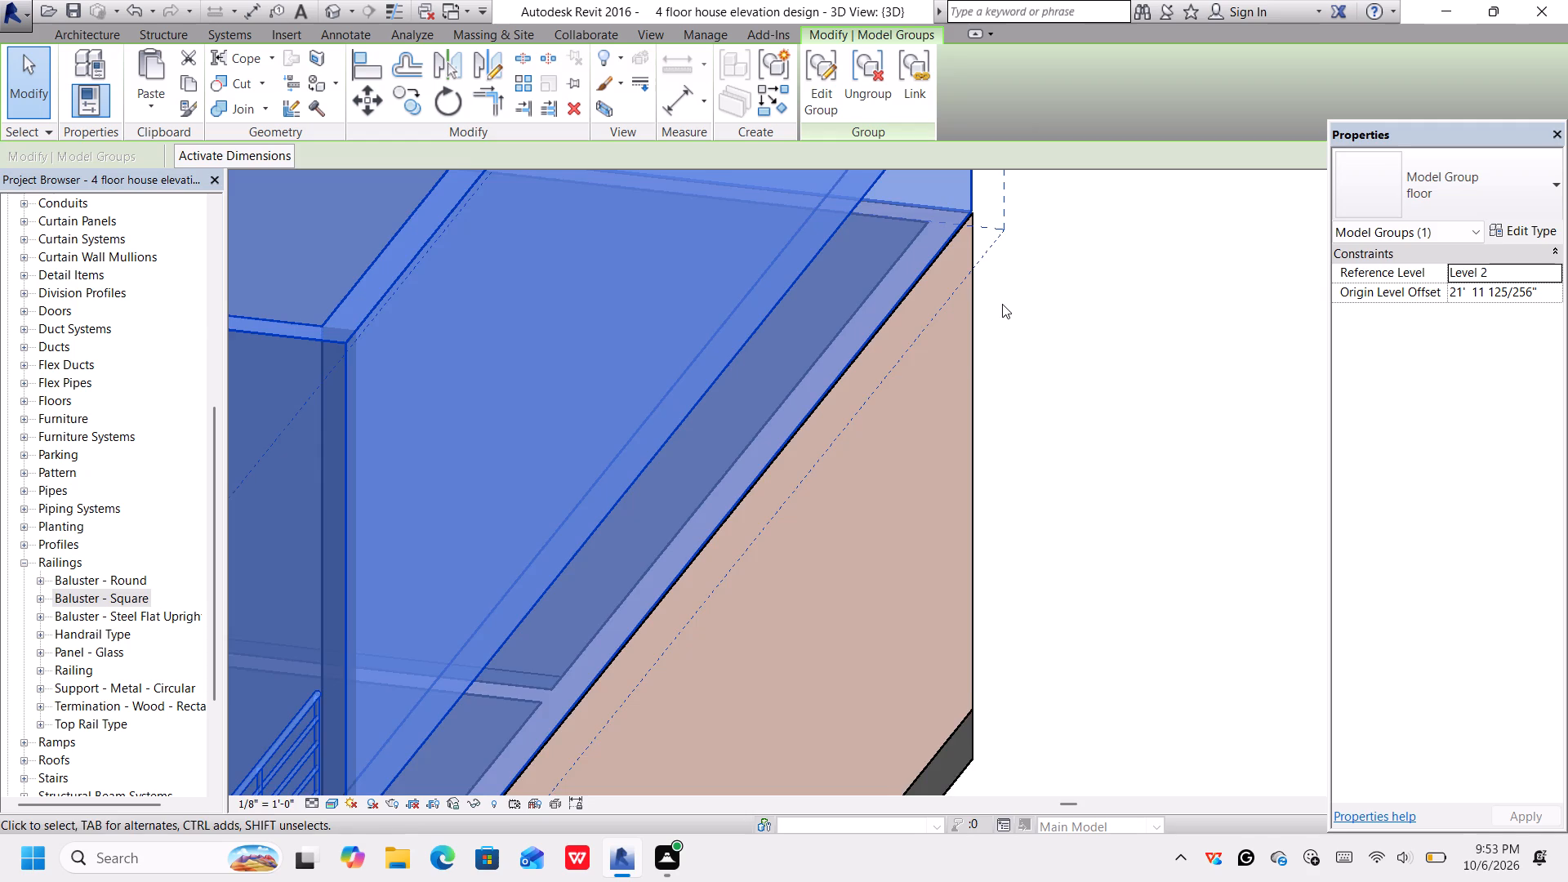
pyautogui.moveTo(1004, 302); pyautogui.dragTo(1041, 457, button='middle')
pyautogui.scroll(10, 1009, 373)
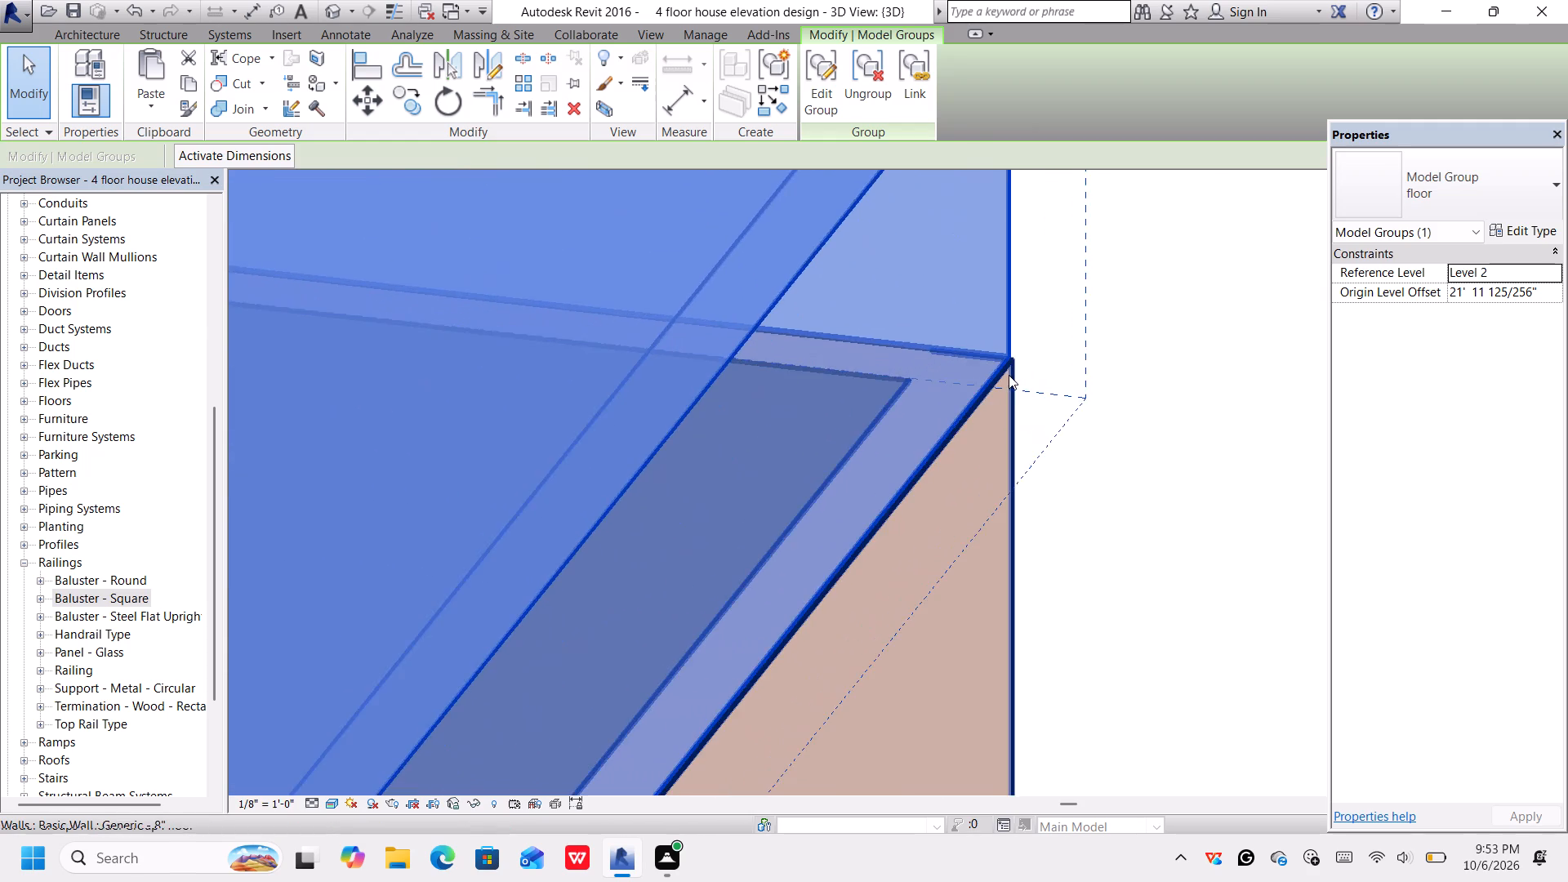
pyautogui.scroll(9, 1009, 375)
pyautogui.moveTo(1015, 330); pyautogui.dragTo(1002, 396, button='middle')
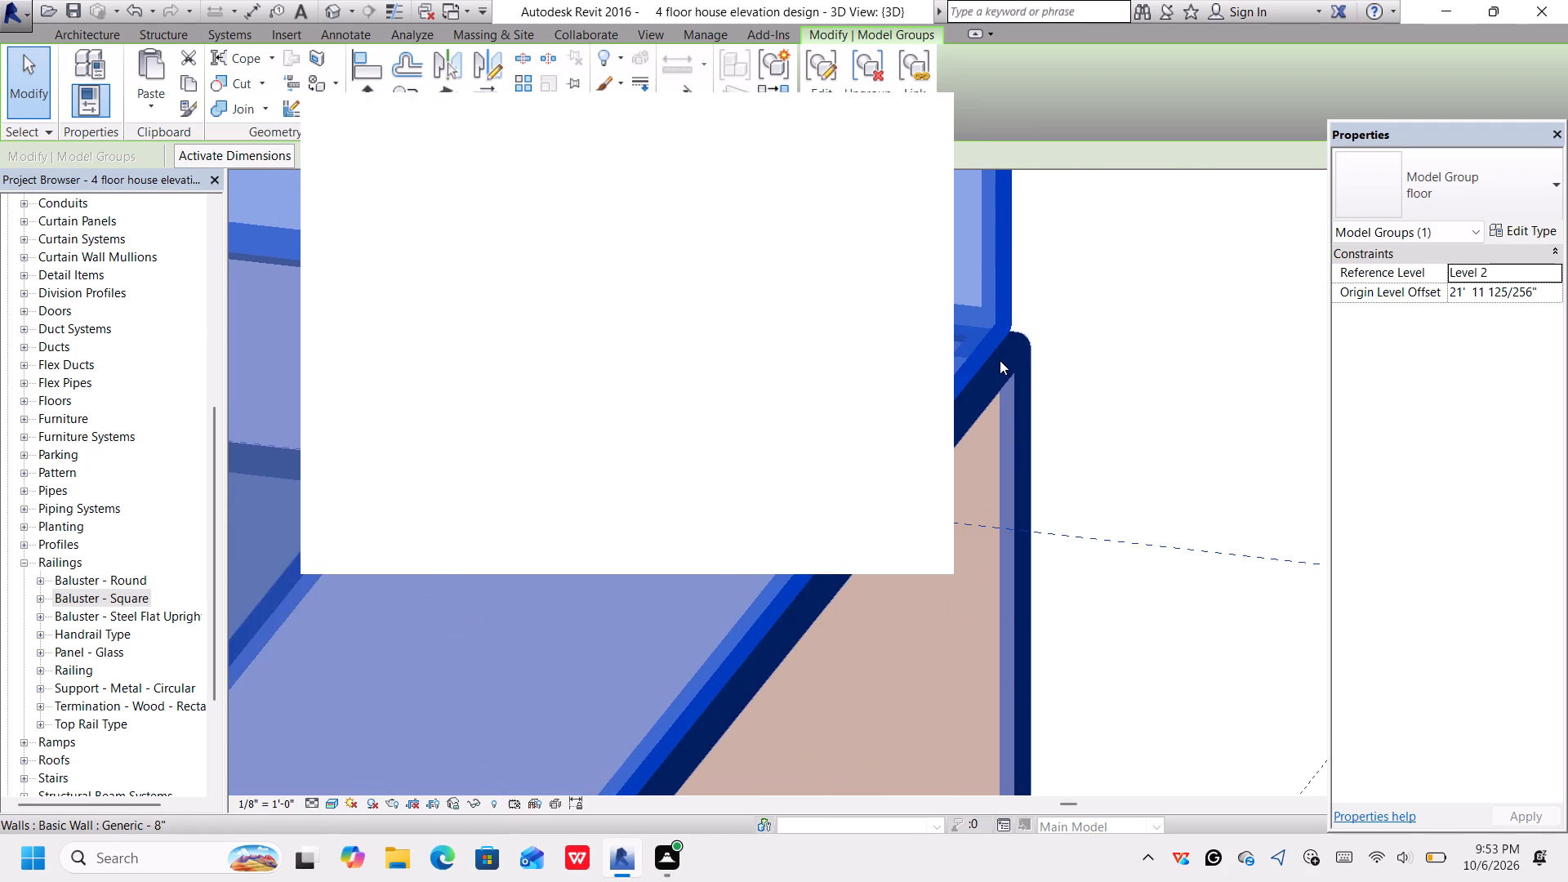
pyautogui.scroll(-3, 1000, 357)
pyautogui.moveTo(1004, 331); pyautogui.dragTo(1010, 346, button='middle')
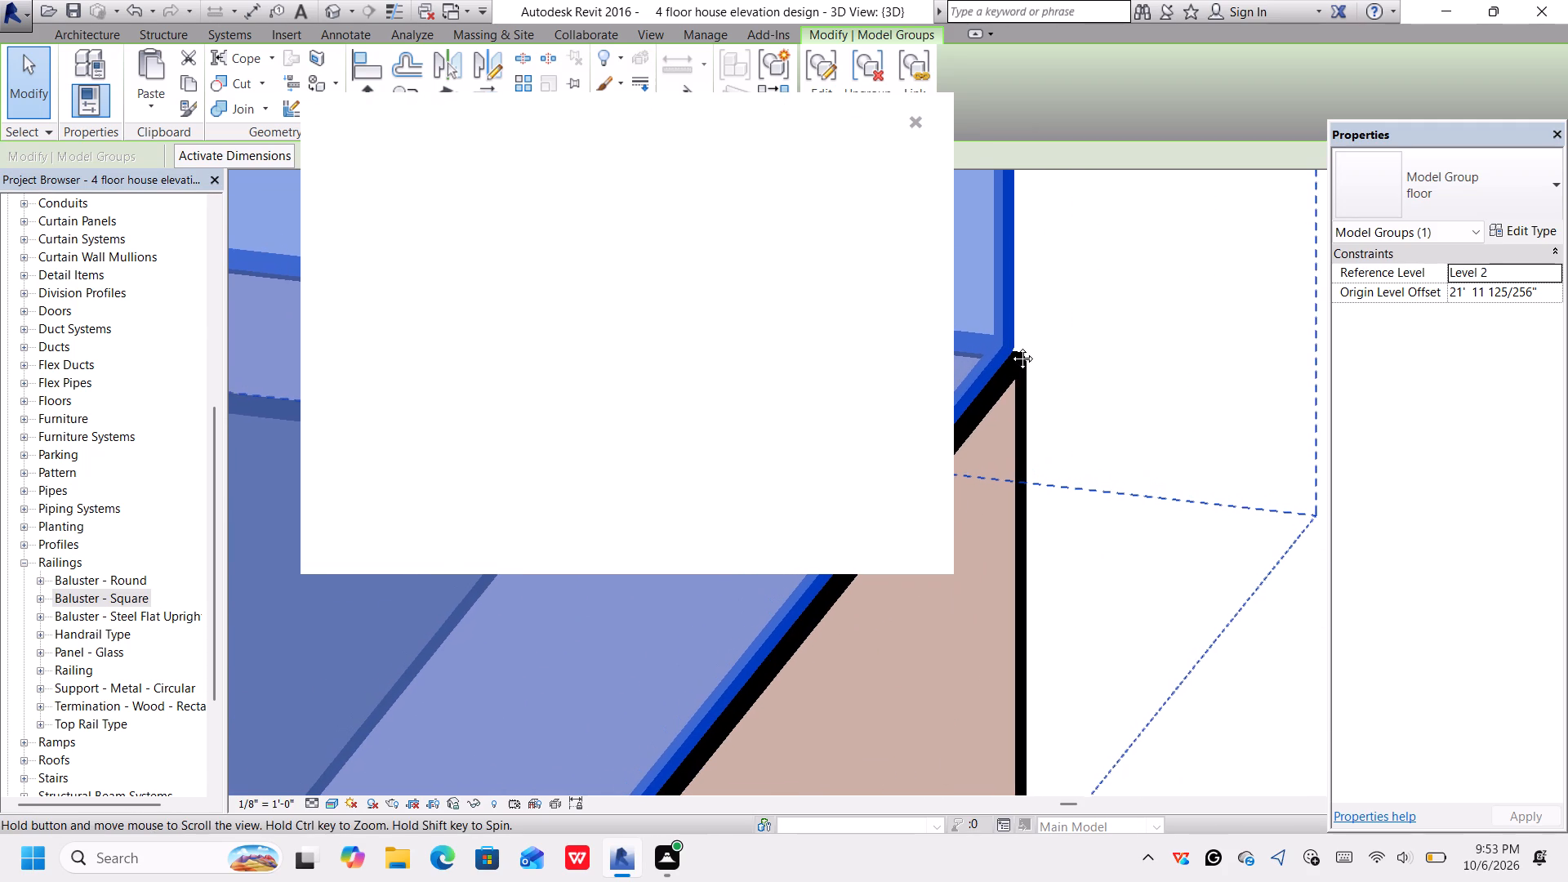
pyautogui.moveTo(1010, 346); pyautogui.dragTo(1011, 361, button='middle')
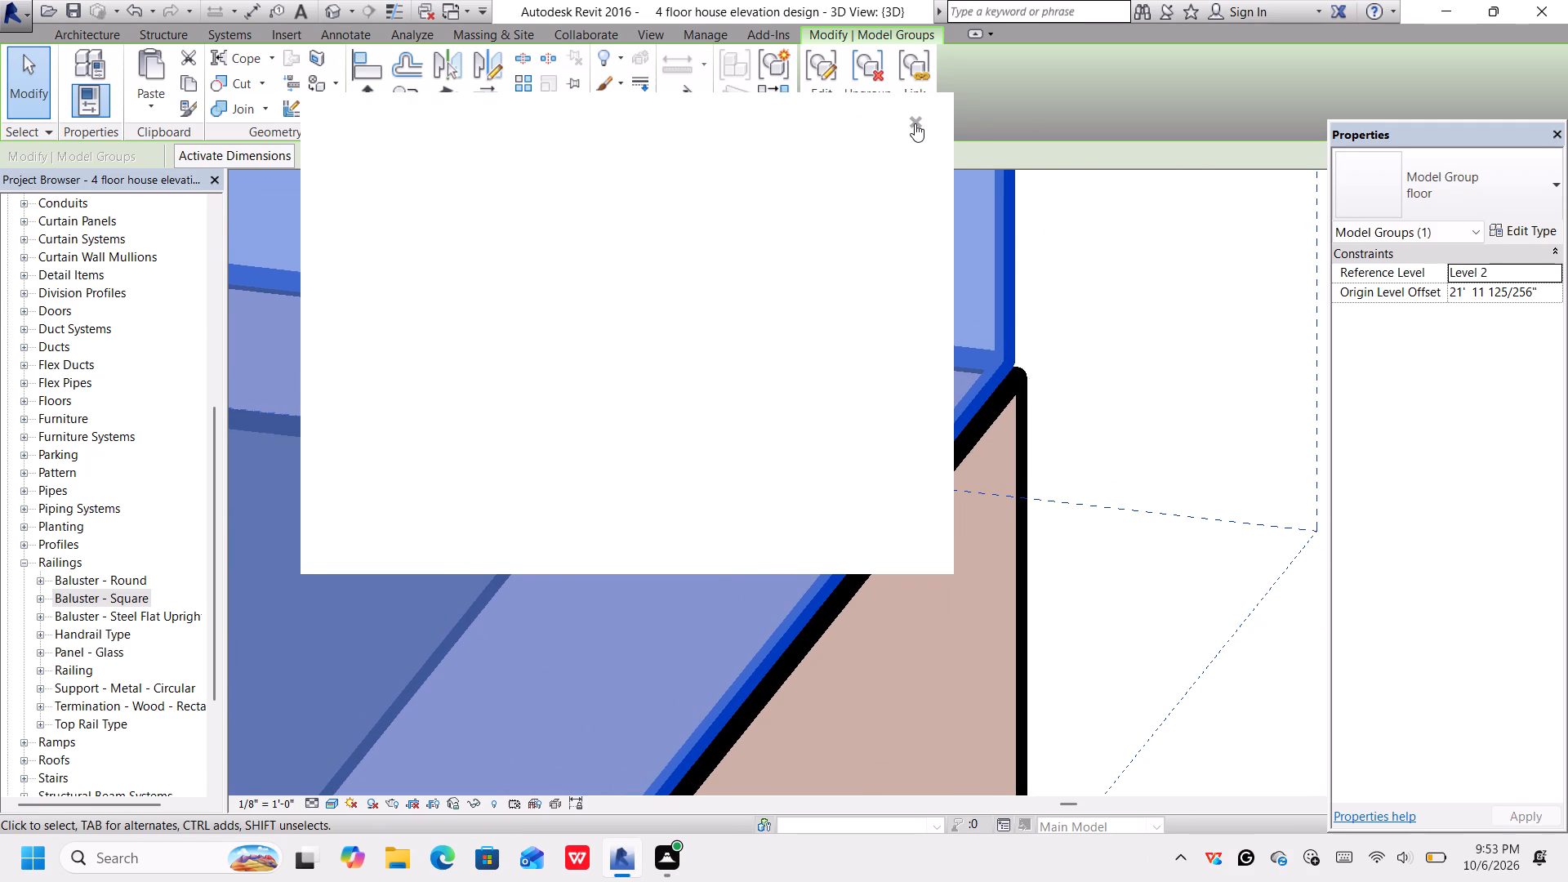
pyautogui.click(914, 123)
pyautogui.click(914, 122)
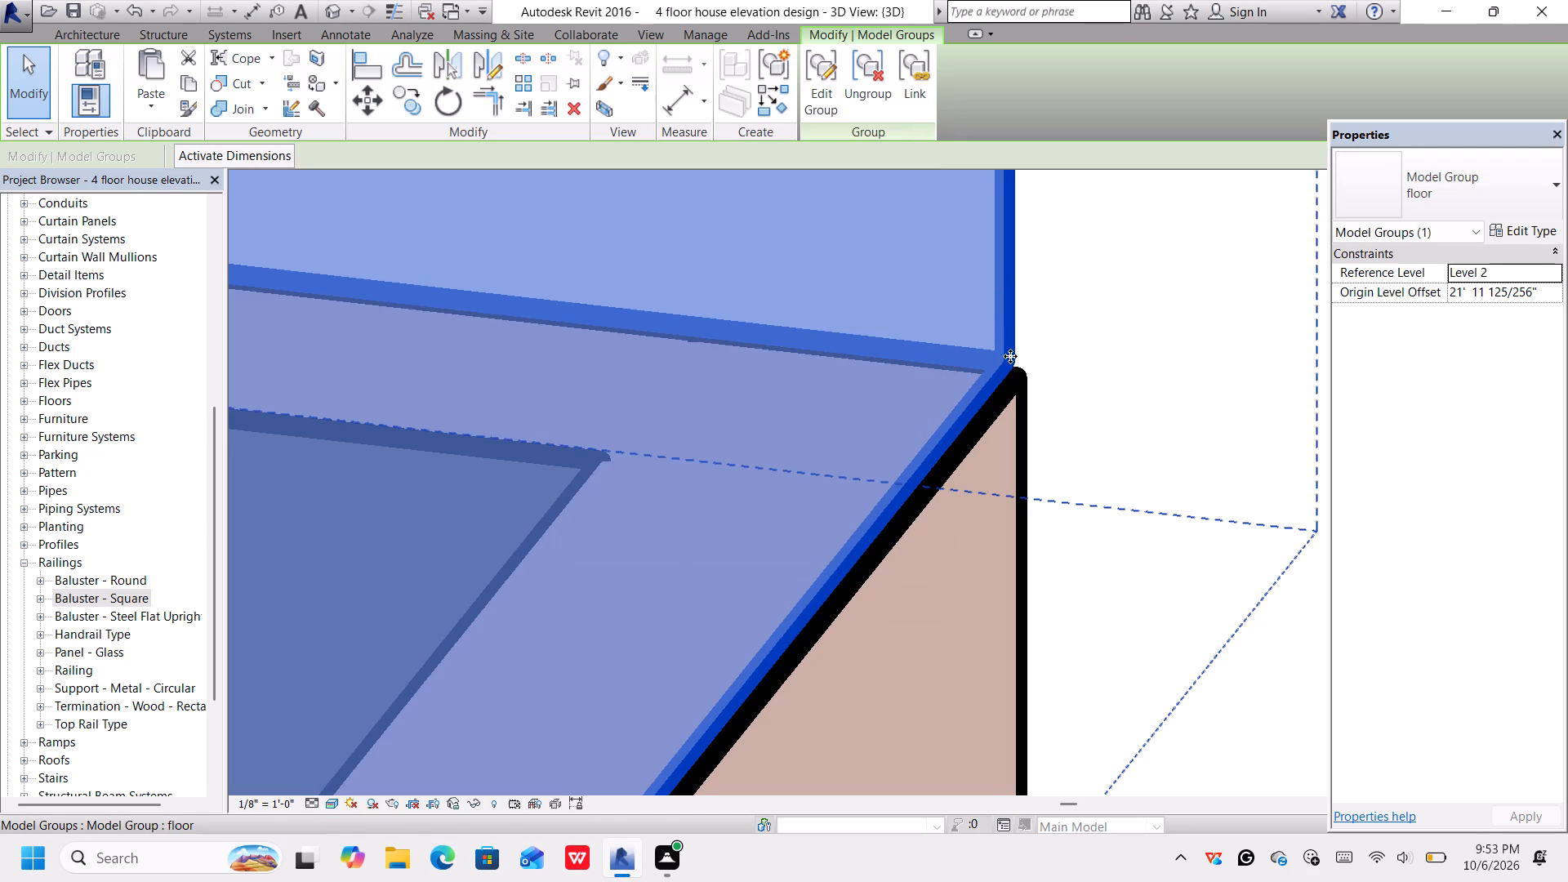
pyautogui.middleClick(1010, 358)
pyautogui.moveTo(1002, 350); pyautogui.dragTo(1005, 362, button='middle')
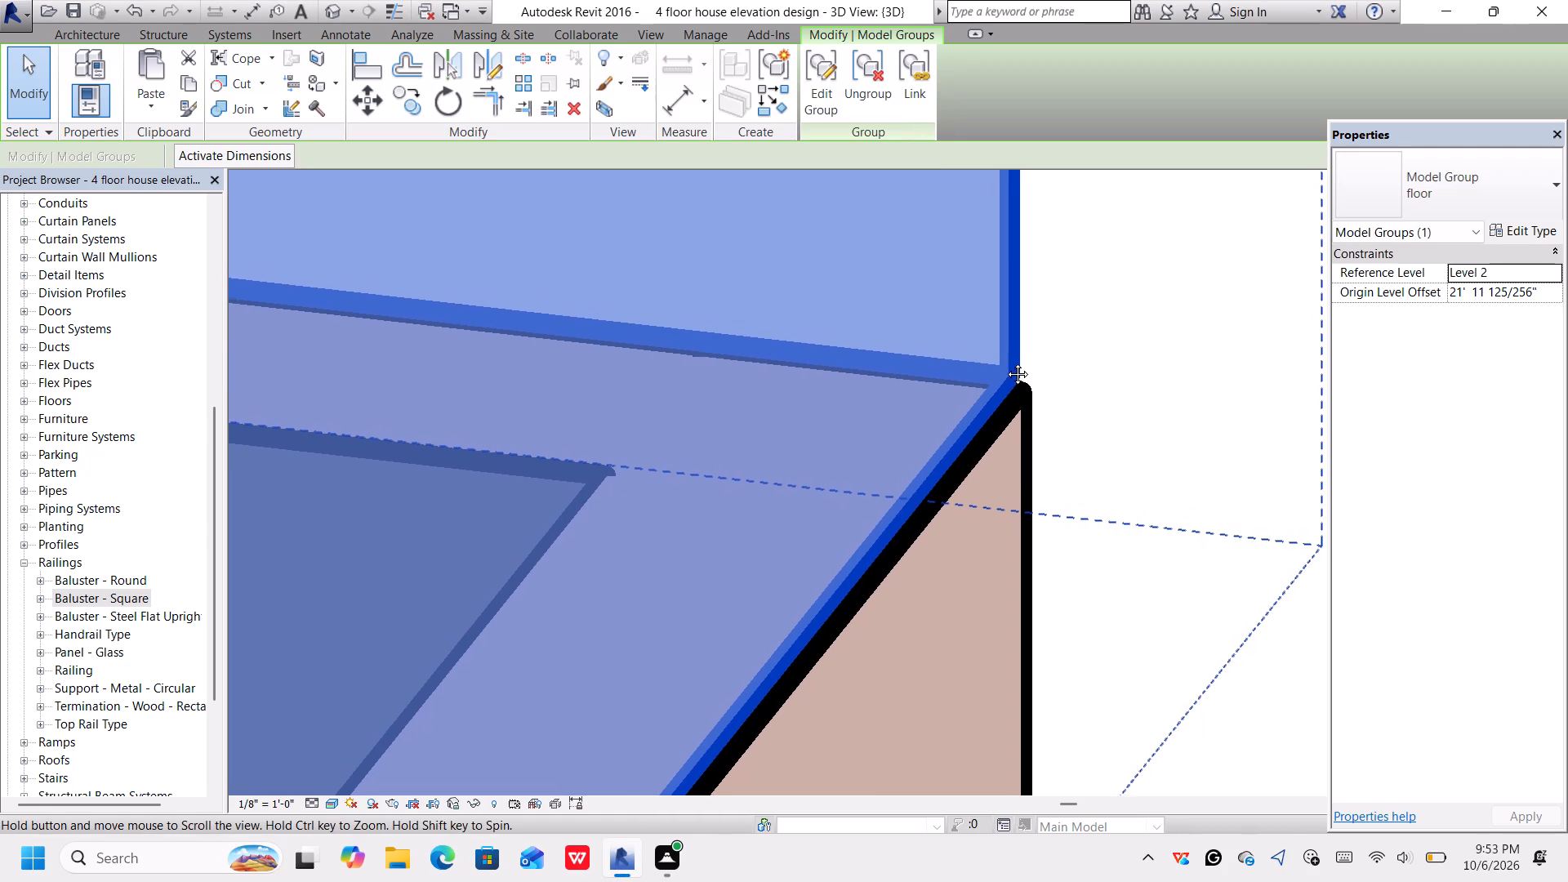
pyautogui.moveTo(1005, 362); pyautogui.dragTo(1007, 363, button='middle')
pyautogui.moveTo(1002, 357); pyautogui.dragTo(1004, 366, button='middle')
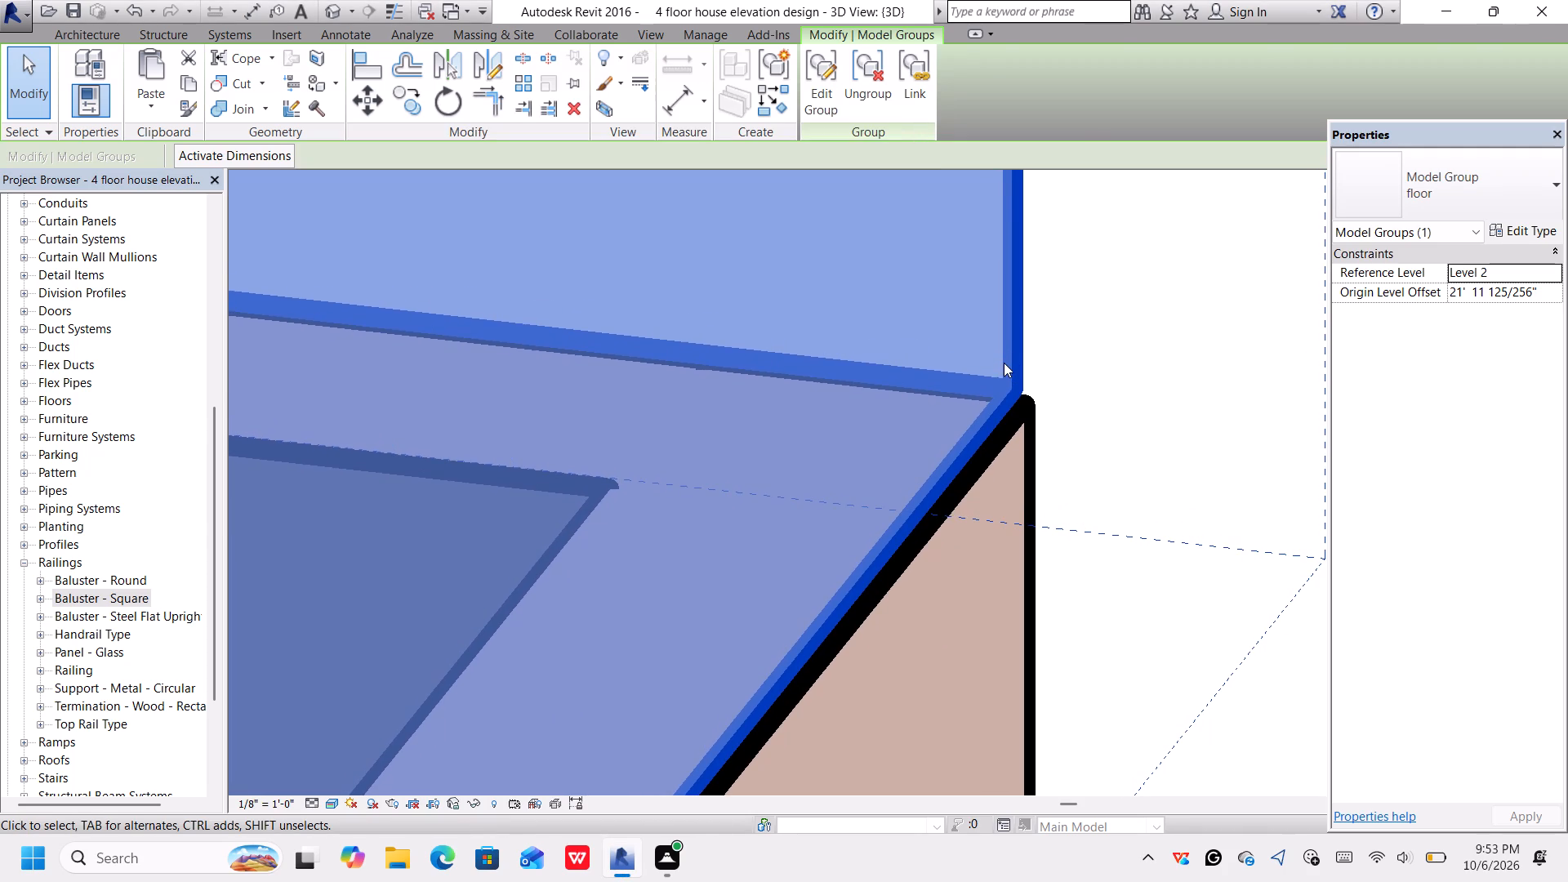
pyautogui.moveTo(1004, 360); pyautogui.dragTo(1006, 372)
pyautogui.scroll(-2, 1014, 390)
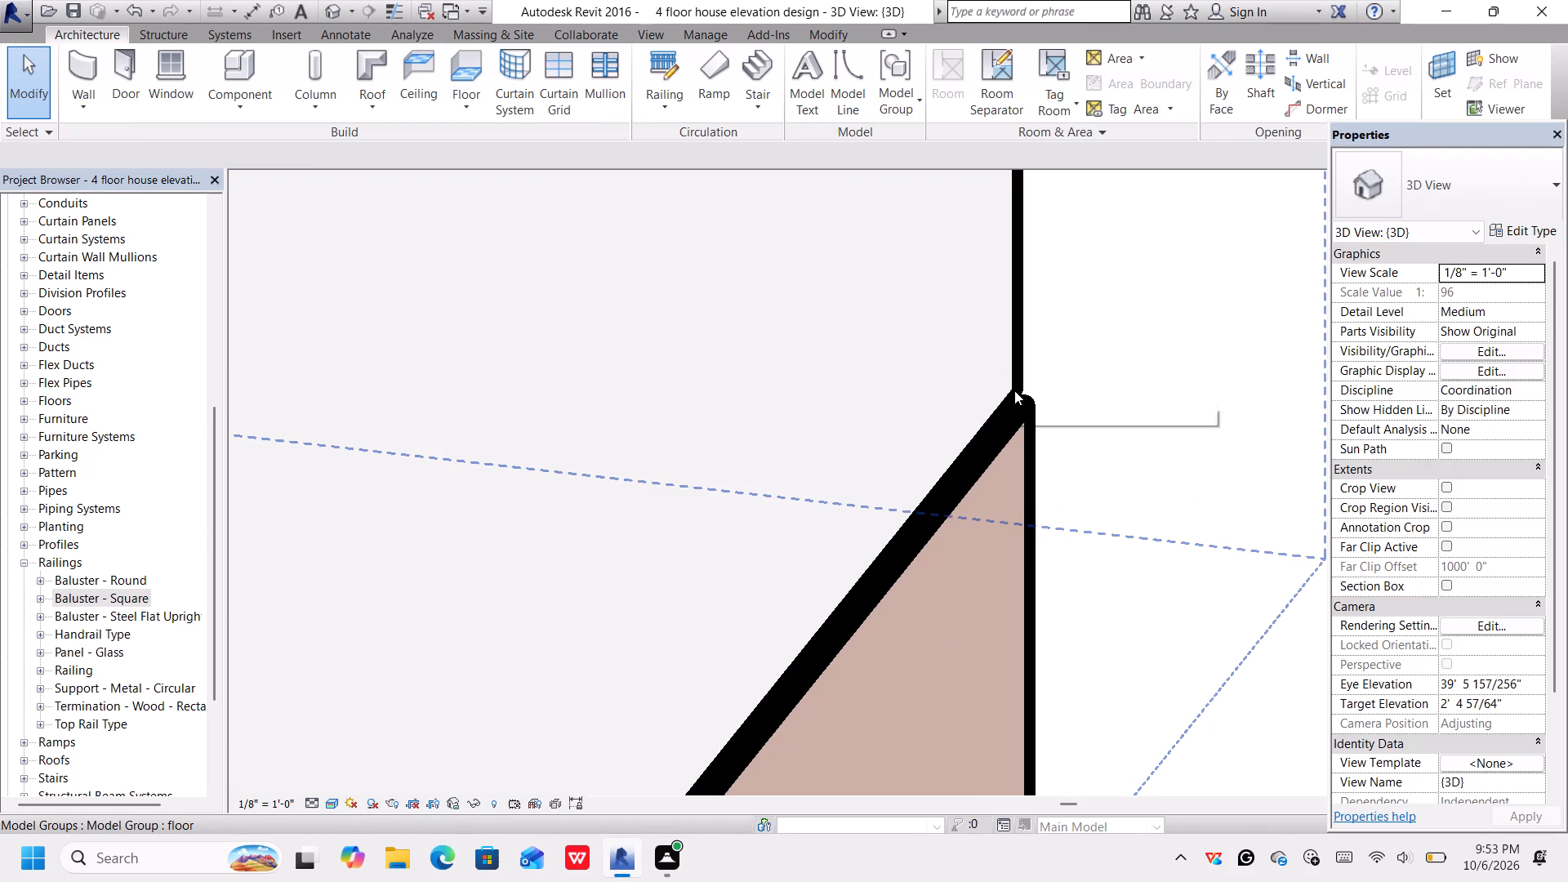
pyautogui.scroll(-20, 1014, 390)
pyautogui.scroll(-7, 1014, 390)
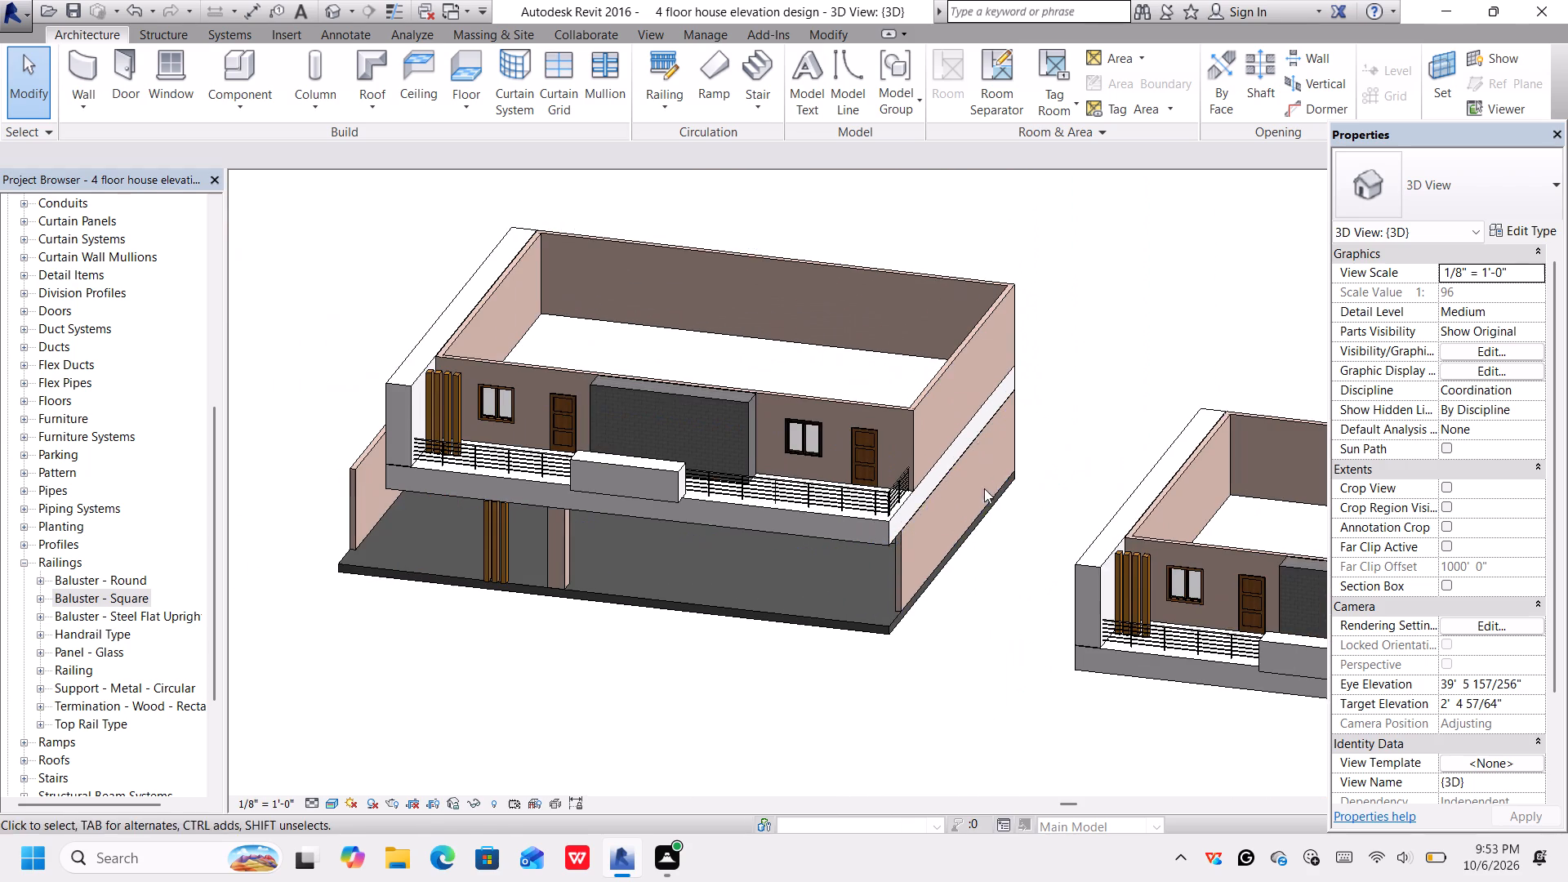
# Delete the copied floor group that was stacked over the ground-floor building, keeping the separate floor group beside it.
pyautogui.moveTo(980, 502); pyautogui.dragTo(1005, 423, button='middle')
pyautogui.moveTo(828, 568); pyautogui.dragTo(845, 560, button='middle')
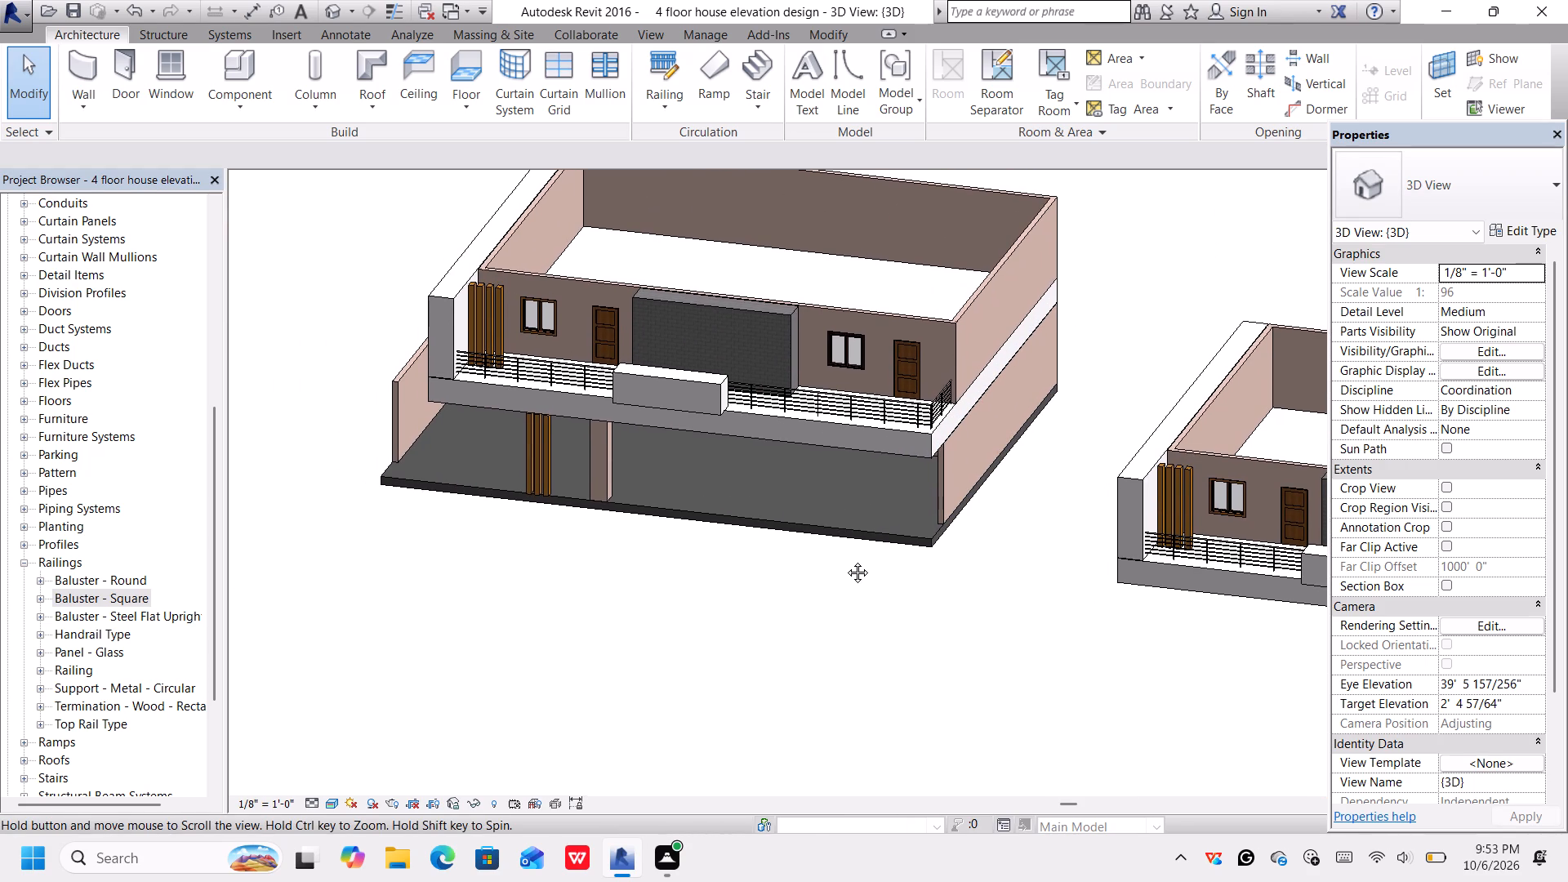
pyautogui.moveTo(845, 560); pyautogui.dragTo(1024, 529, button='middle')
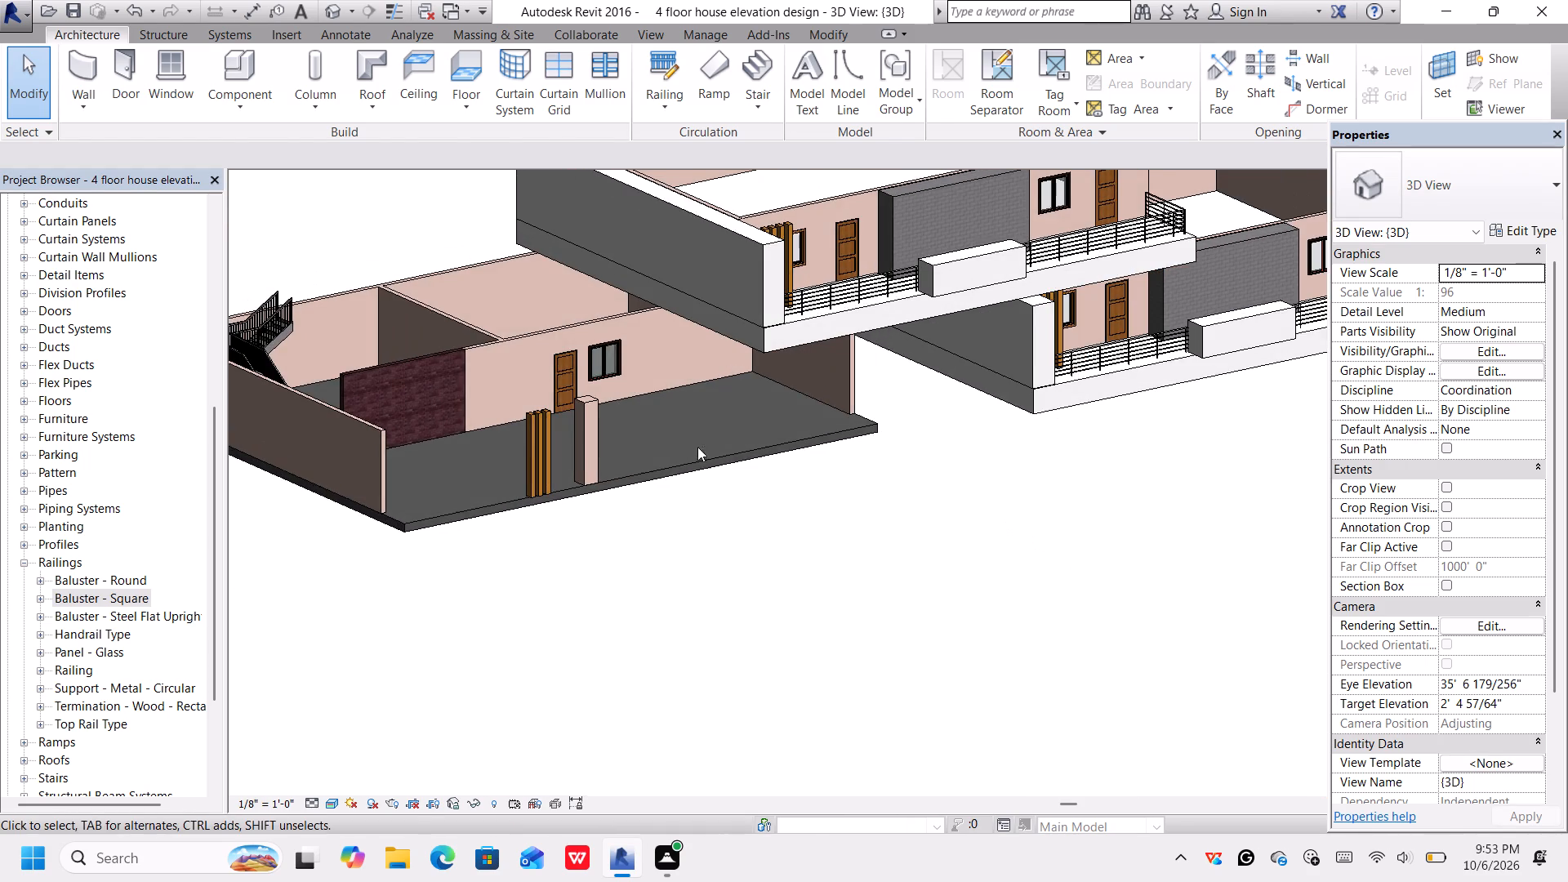
pyautogui.moveTo(697, 448); pyautogui.dragTo(976, 429, button='middle')
pyautogui.moveTo(828, 450); pyautogui.dragTo(863, 522, button='middle')
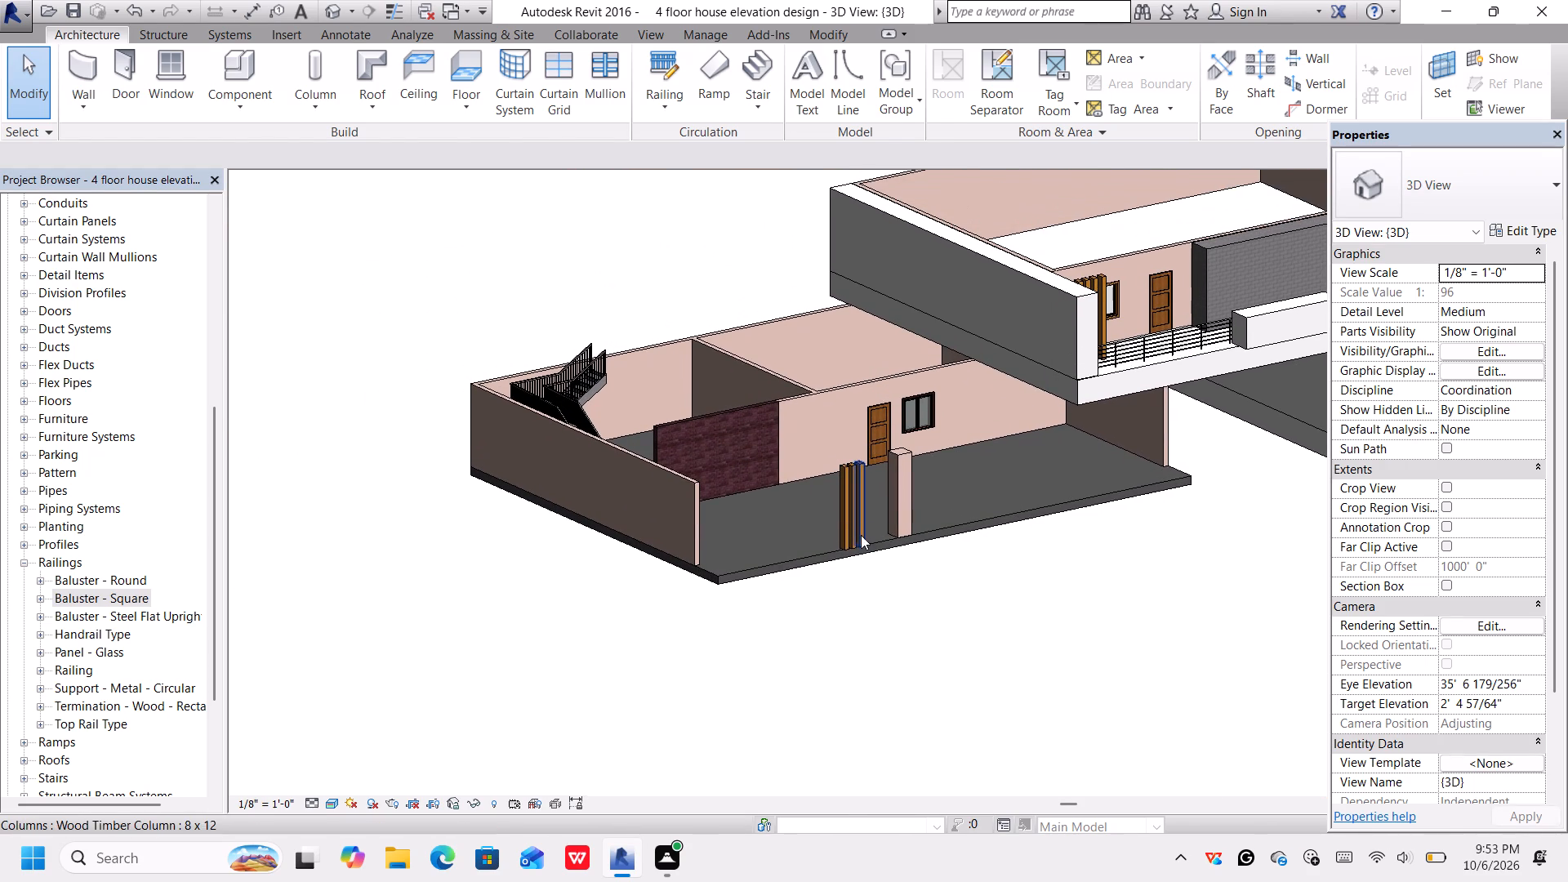
pyautogui.moveTo(804, 402); pyautogui.dragTo(822, 494, button='middle')
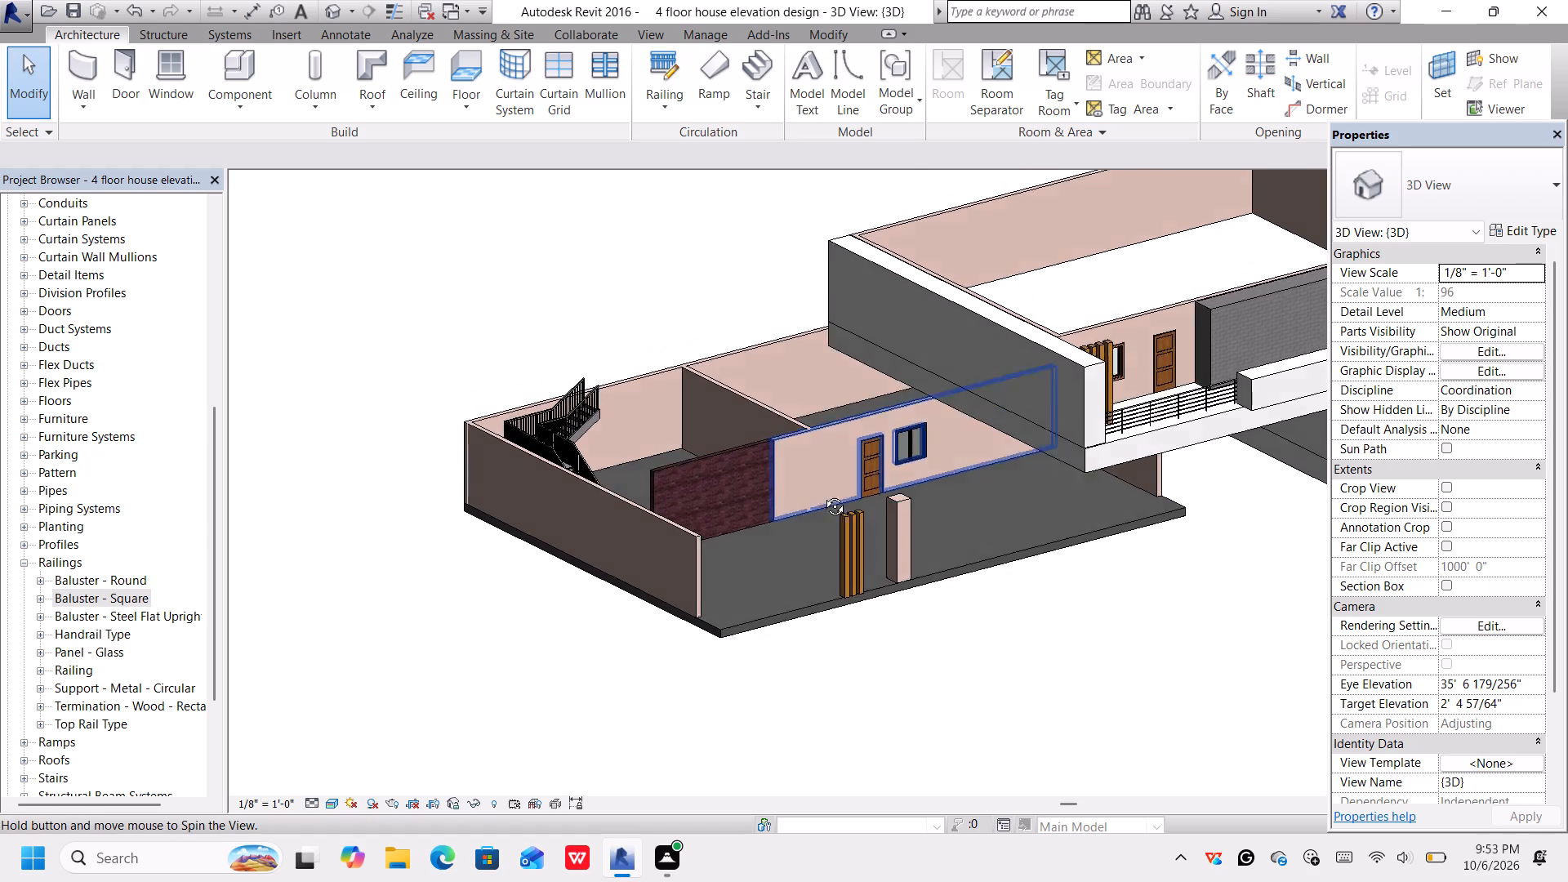
pyautogui.moveTo(822, 494); pyautogui.dragTo(985, 449, button='middle')
pyautogui.scroll(-6, 985, 443)
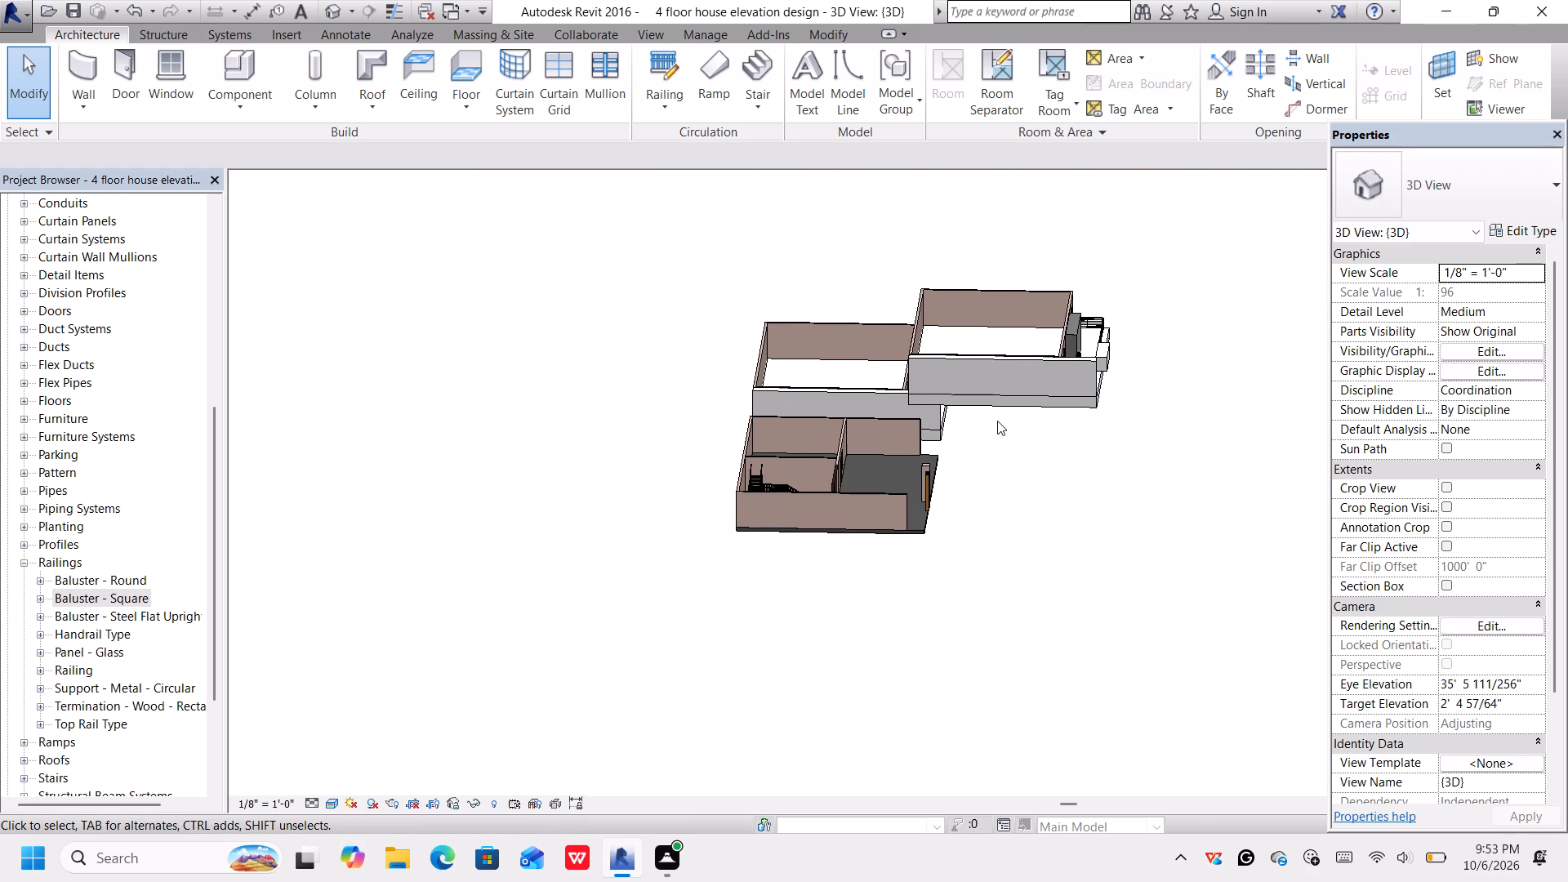
pyautogui.moveTo(997, 422); pyautogui.dragTo(991, 459, button='middle')
pyautogui.click(1197, 294)
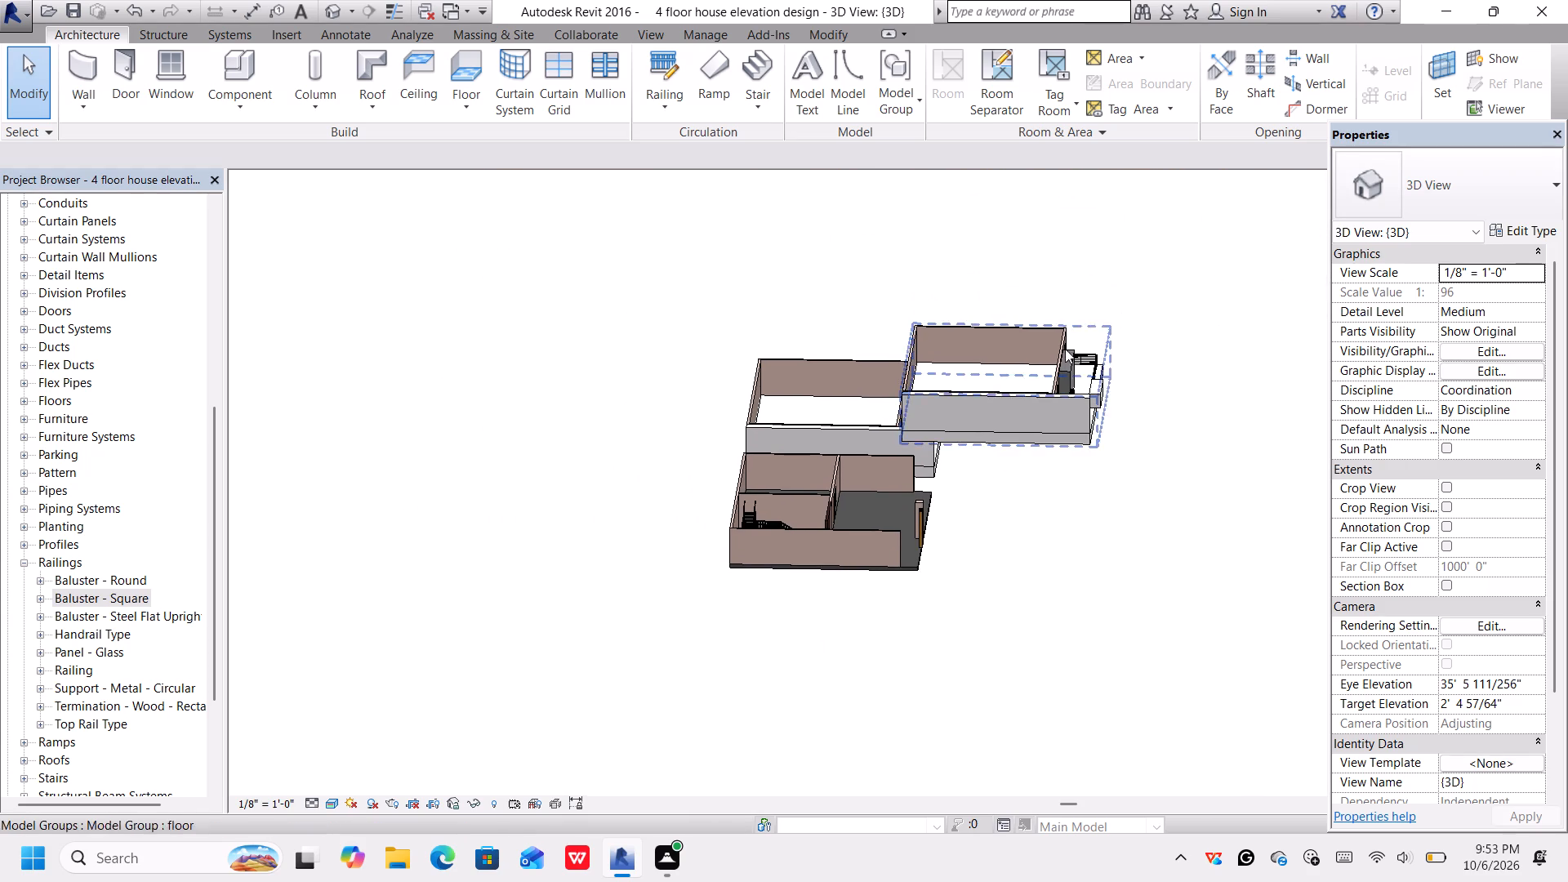
pyautogui.moveTo(1144, 300); pyautogui.dragTo(1132, 313)
pyautogui.click(1067, 367)
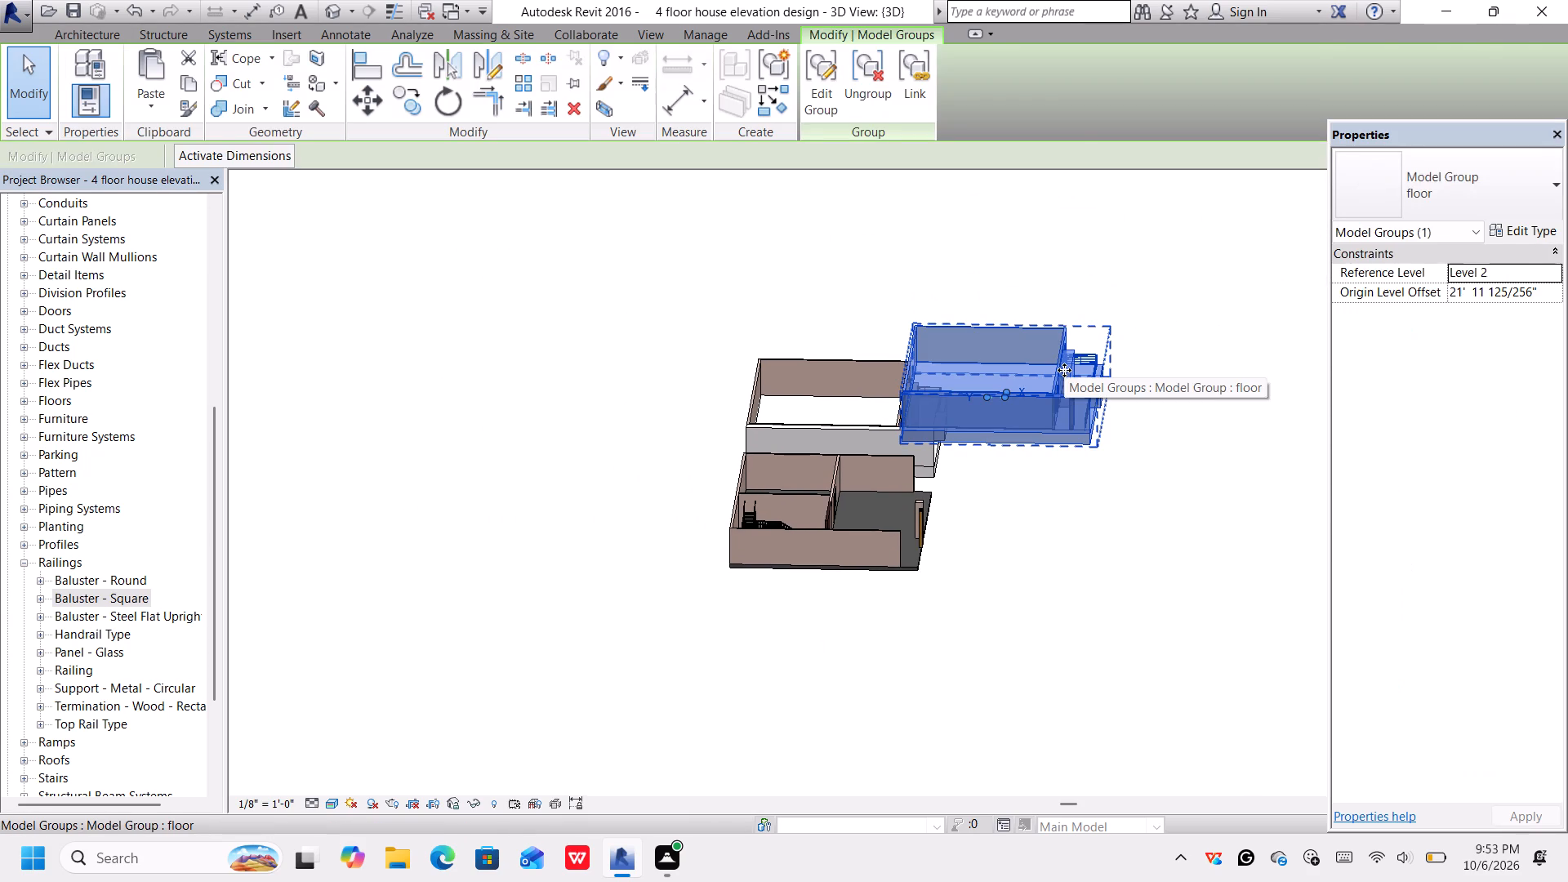
pyautogui.press('Delete')
# Hide the element properties and turn the 3D view to face the Front of both buildings.
pyautogui.moveTo(1074, 385); pyautogui.dragTo(1025, 367, button='middle')
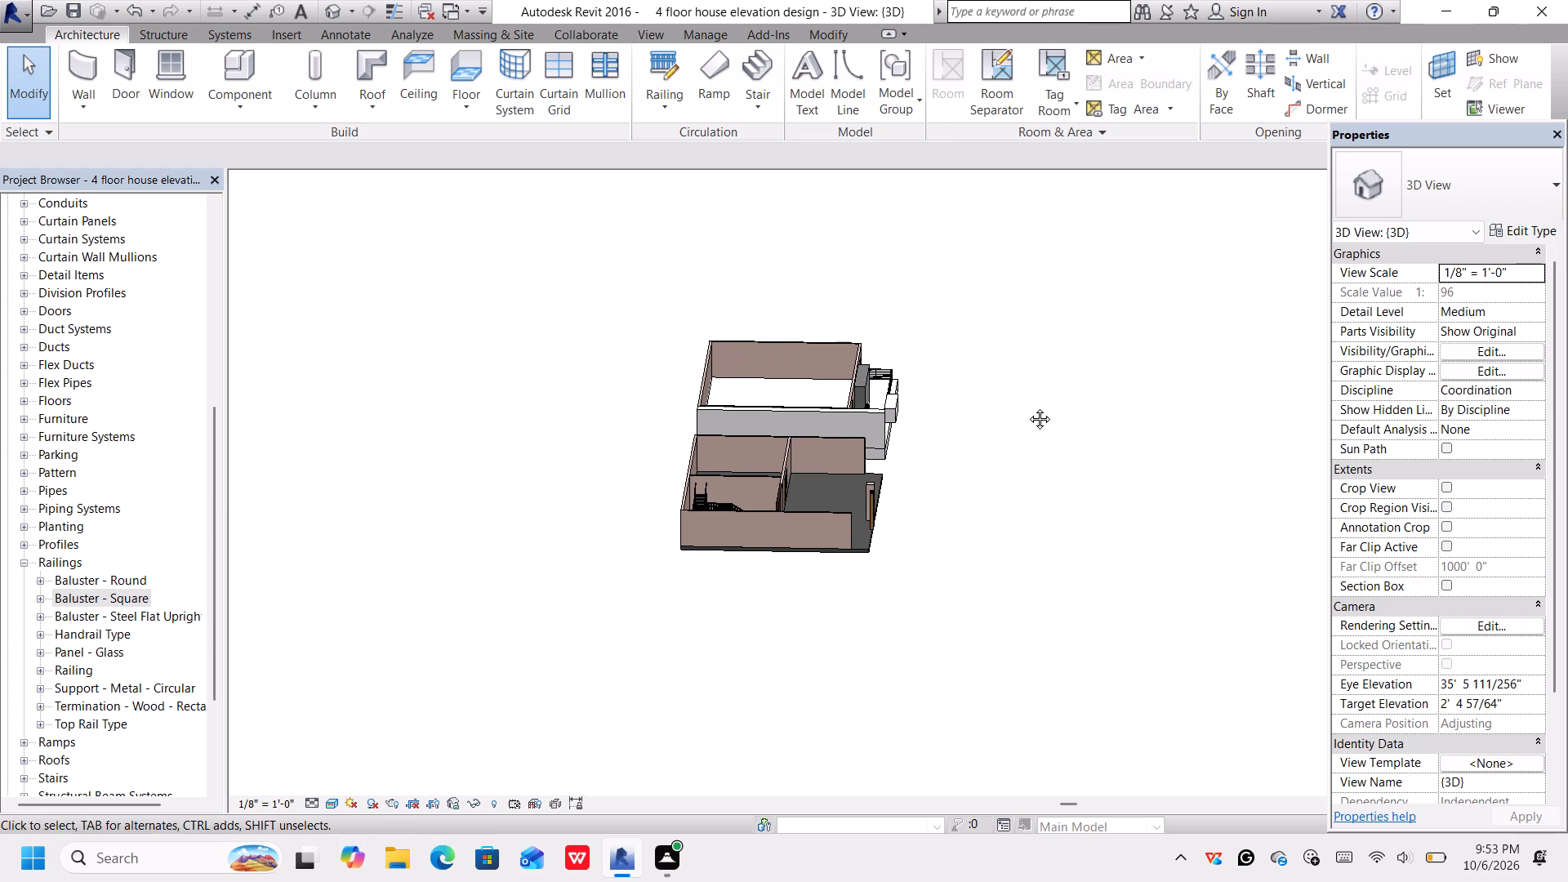
pyautogui.moveTo(1027, 407); pyautogui.dragTo(840, 482, button='middle')
pyautogui.keyDown('shift'); pyautogui.moveTo(840, 481); pyautogui.dragTo(804, 420, button='middle'); pyautogui.keyUp('shift')
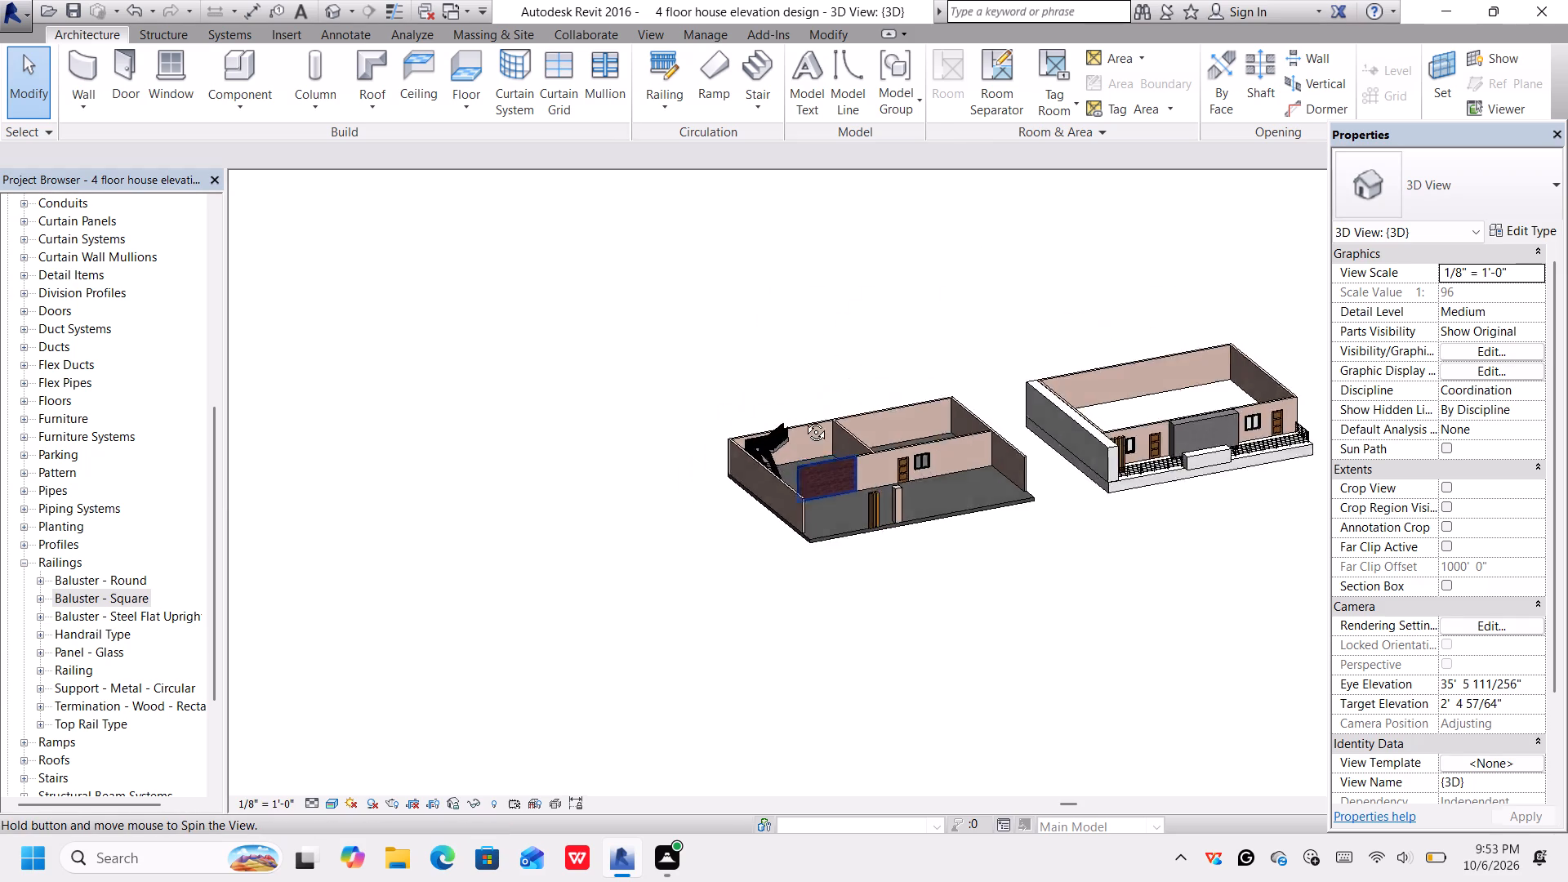
pyautogui.keyDown('shift'); pyautogui.moveTo(804, 420); pyautogui.dragTo(785, 372, button='middle'); pyautogui.keyUp('shift')
pyautogui.keyDown('shift'); pyautogui.middleClick(785, 372); pyautogui.keyUp('shift')
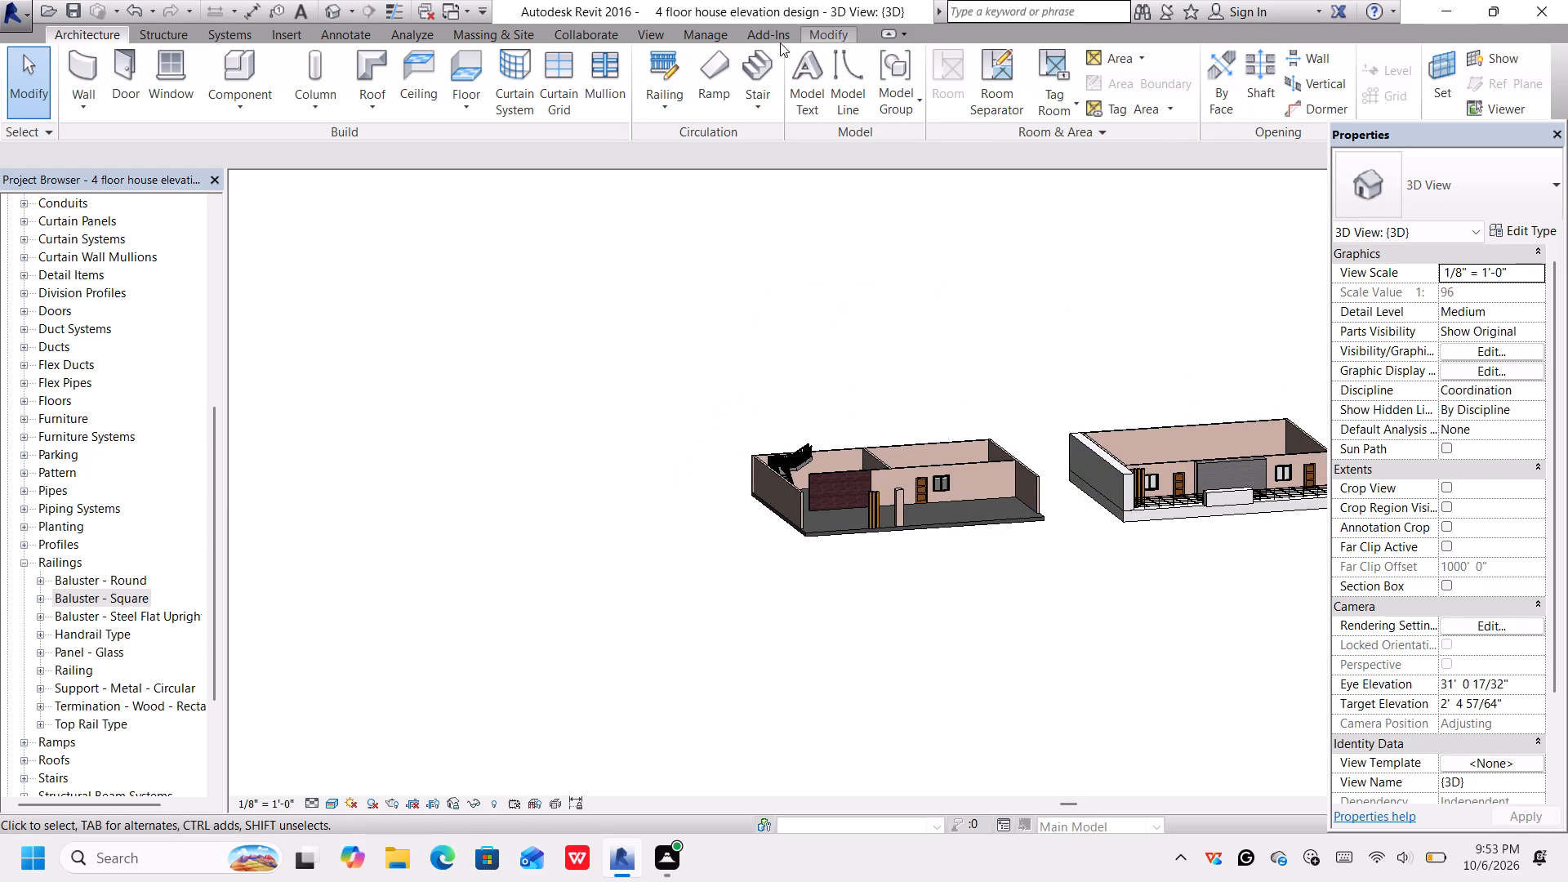
pyautogui.click(1556, 132)
pyautogui.click(1476, 269)
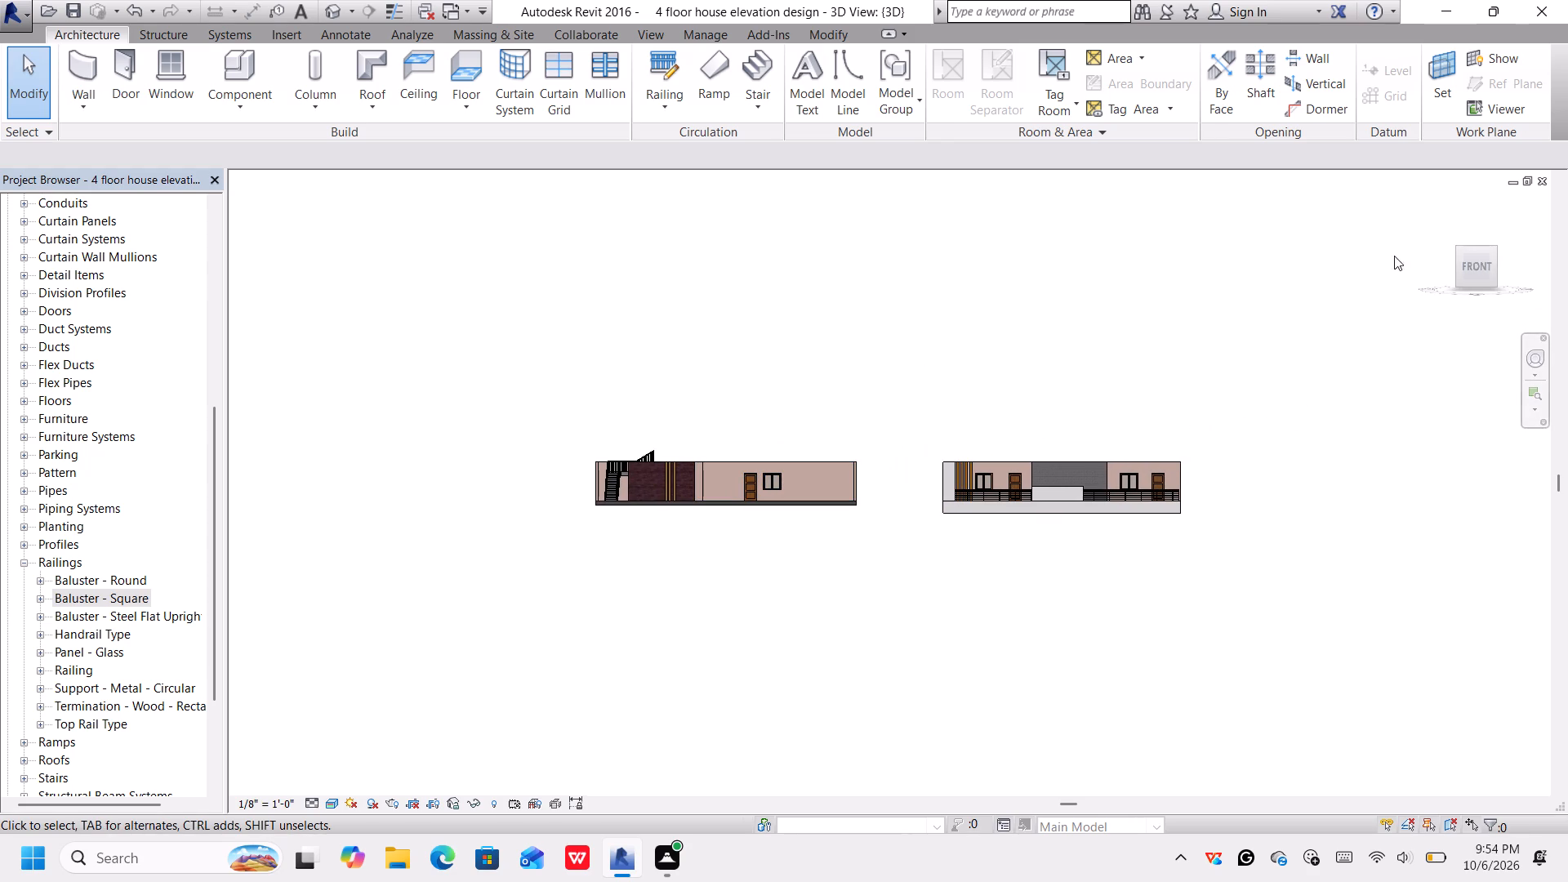
# Open the South elevation view.
pyautogui.click(745, 483)
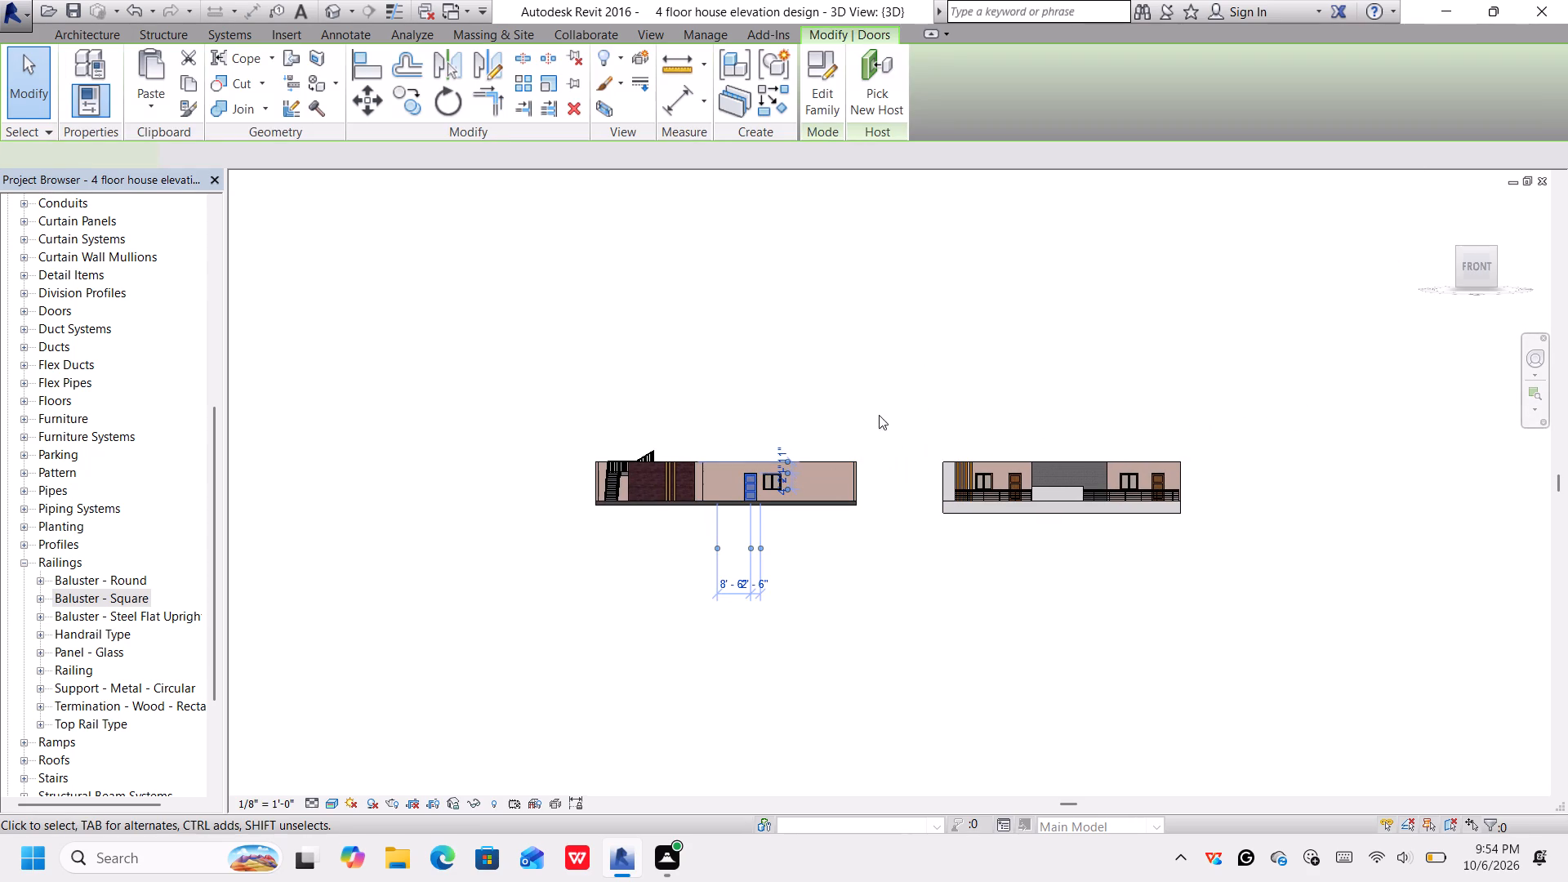
pyautogui.scroll(20, 56, 372)
pyautogui.scroll(1, 56, 372)
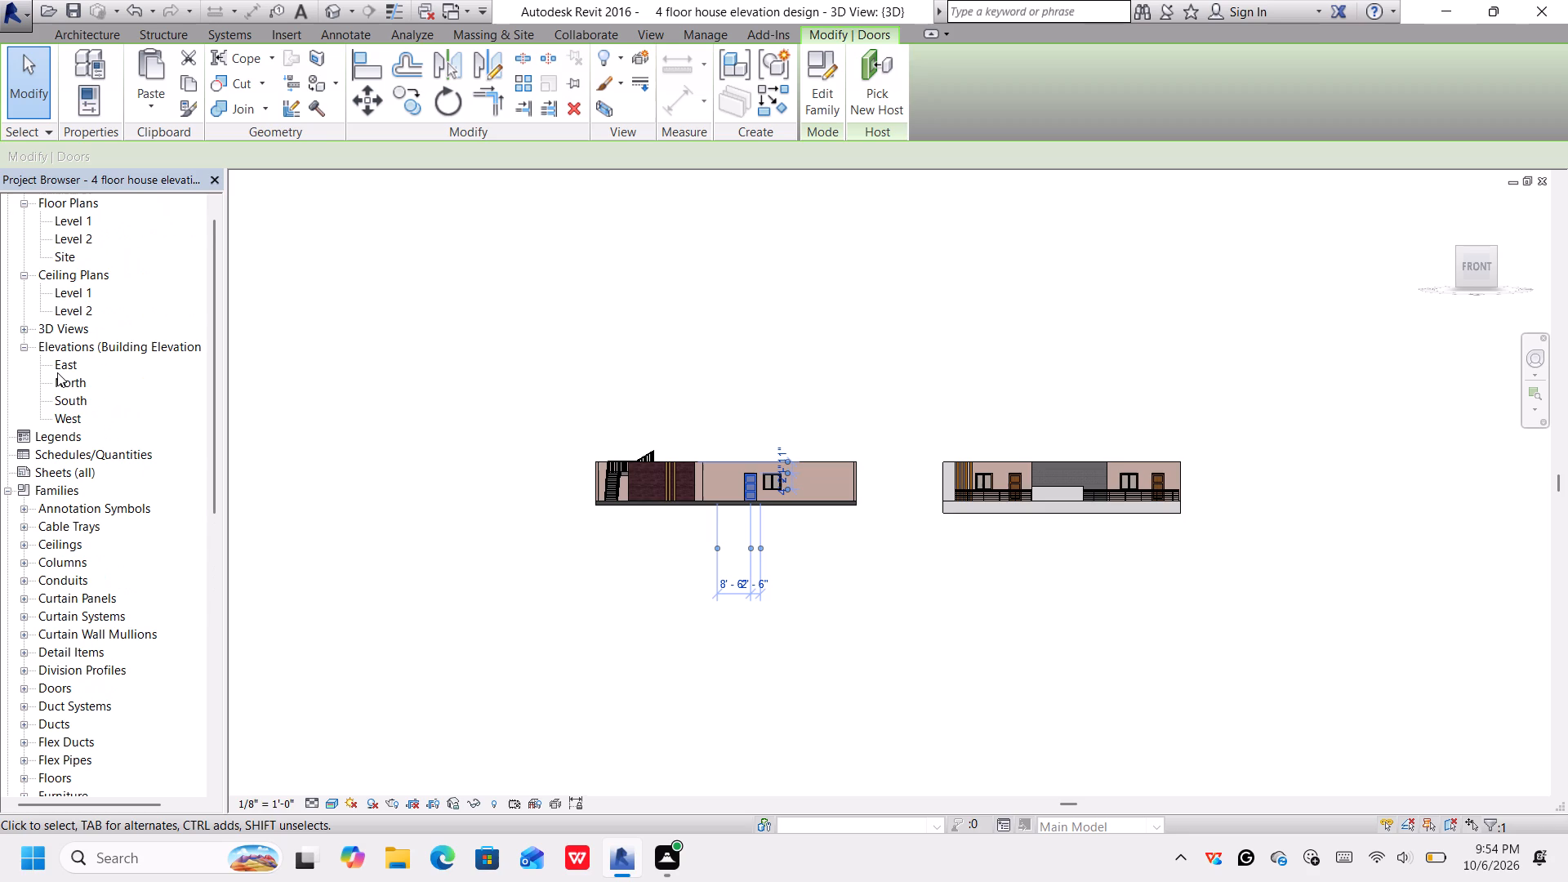
pyautogui.click(67, 394)
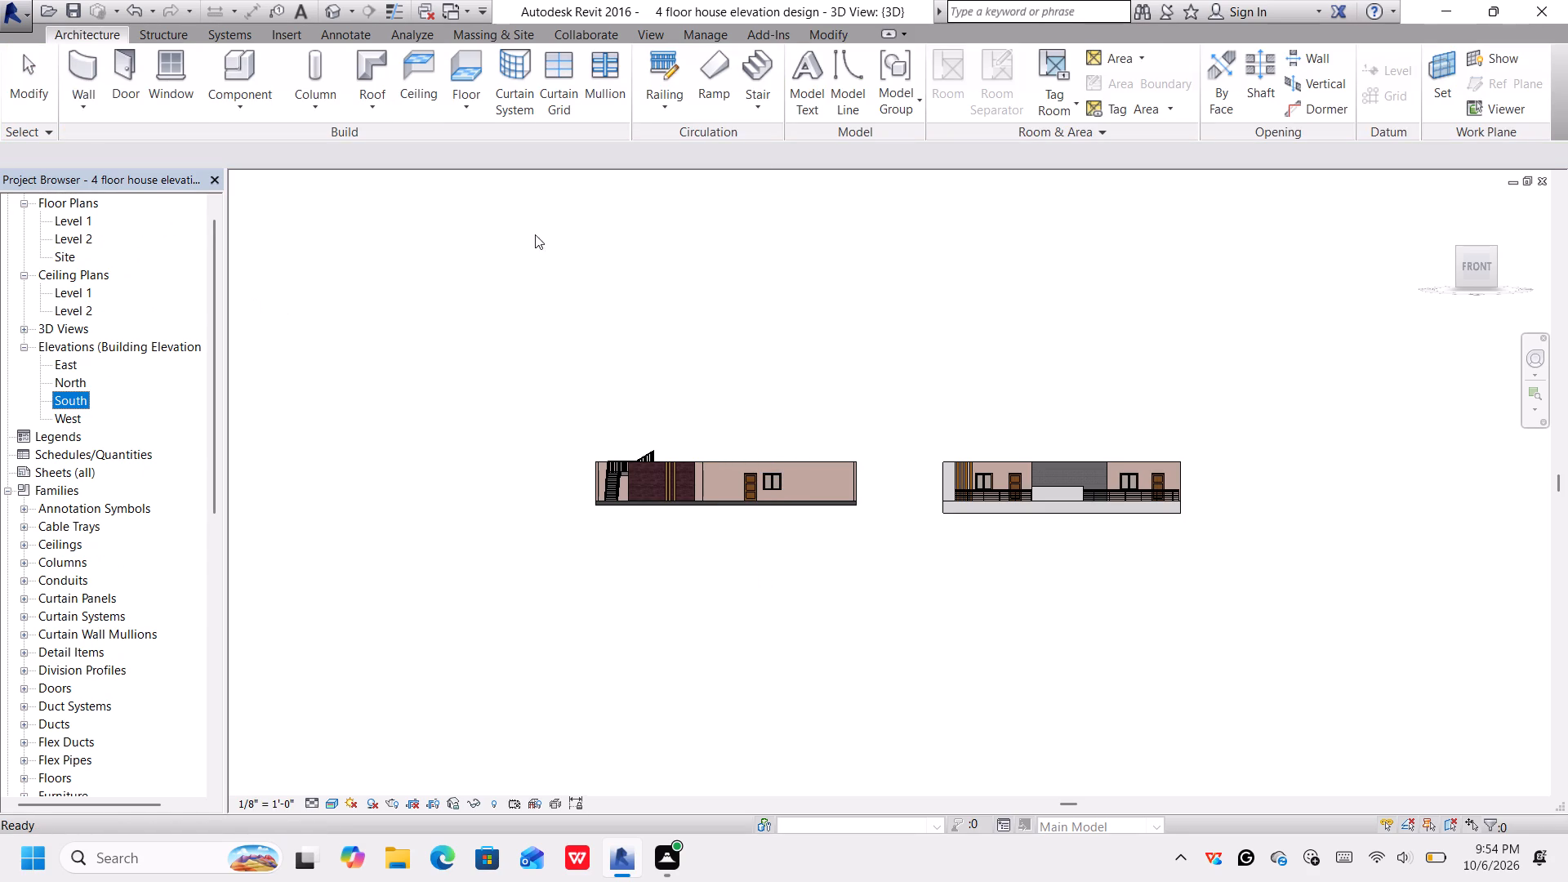
pyautogui.click(74, 382)
pyautogui.click(74, 382)
pyautogui.click(73, 363)
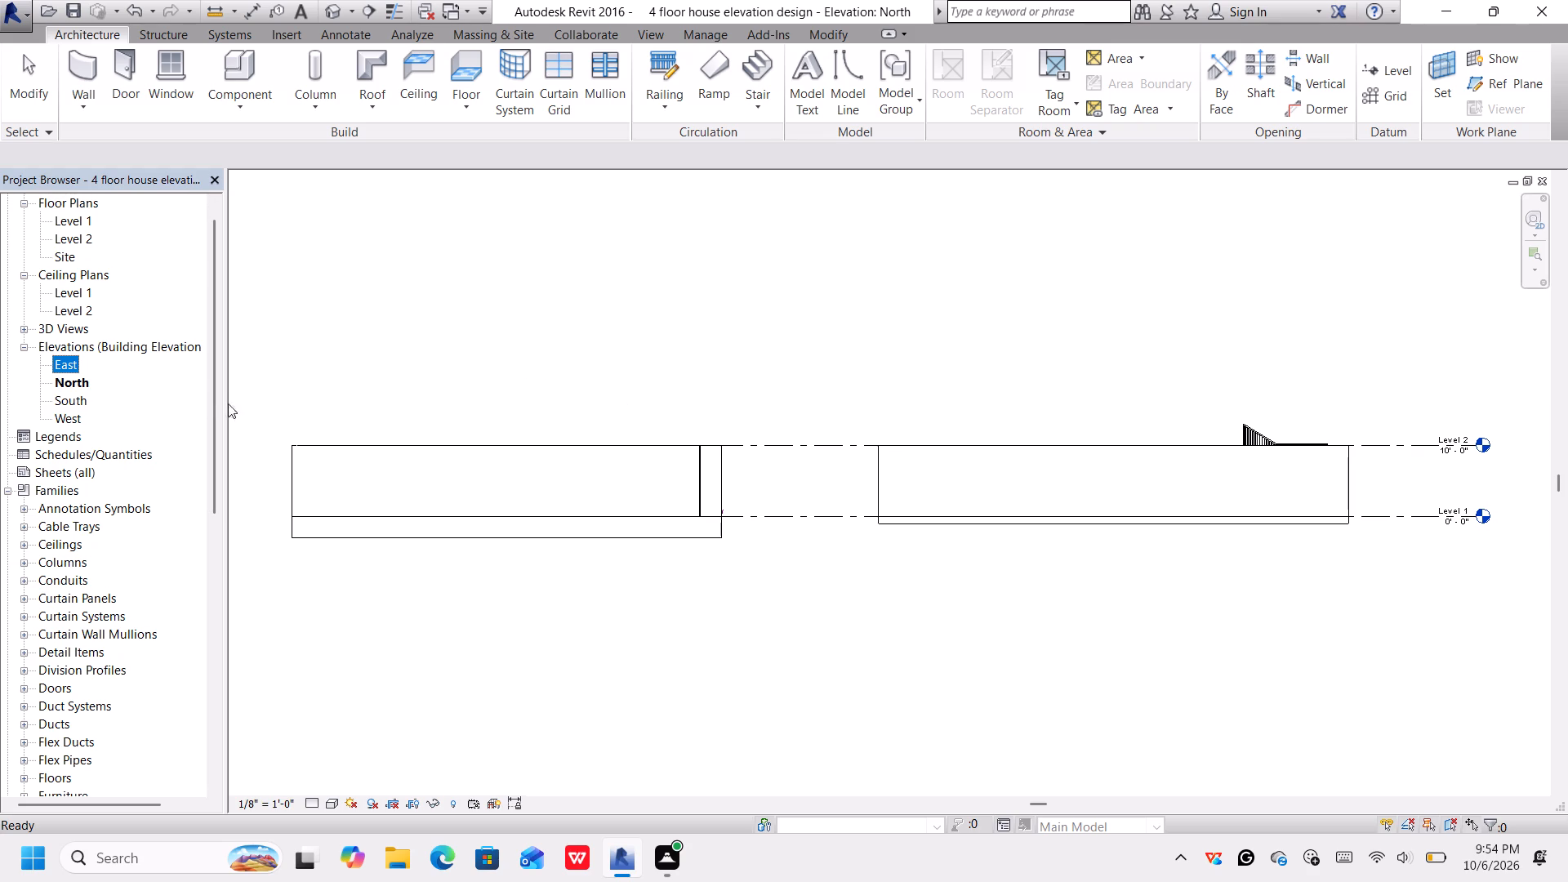
pyautogui.click(71, 402)
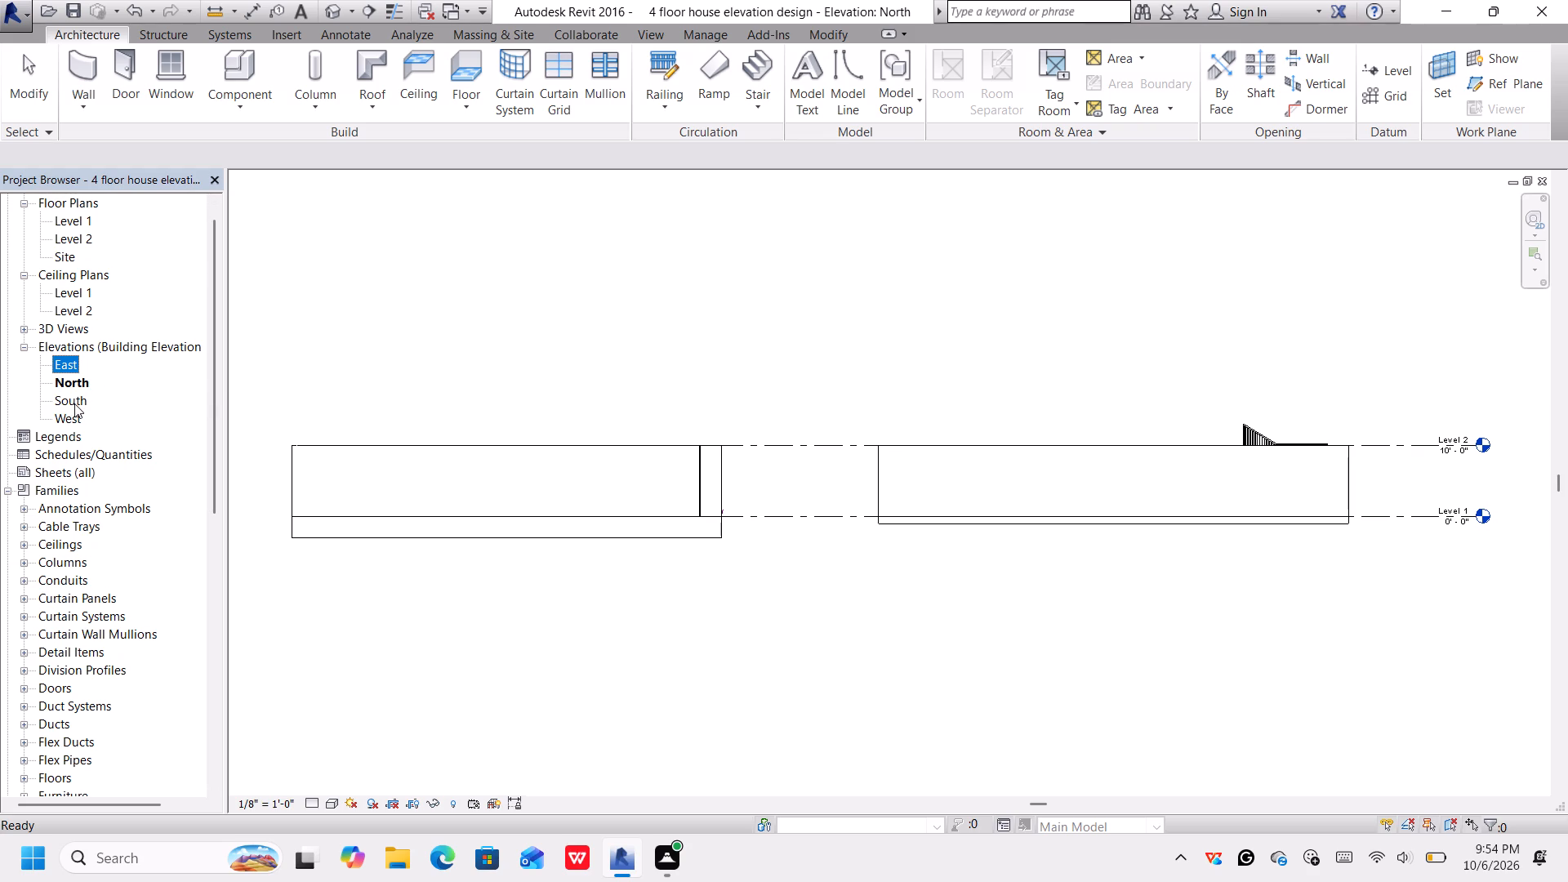
pyautogui.doubleClick(74, 401)
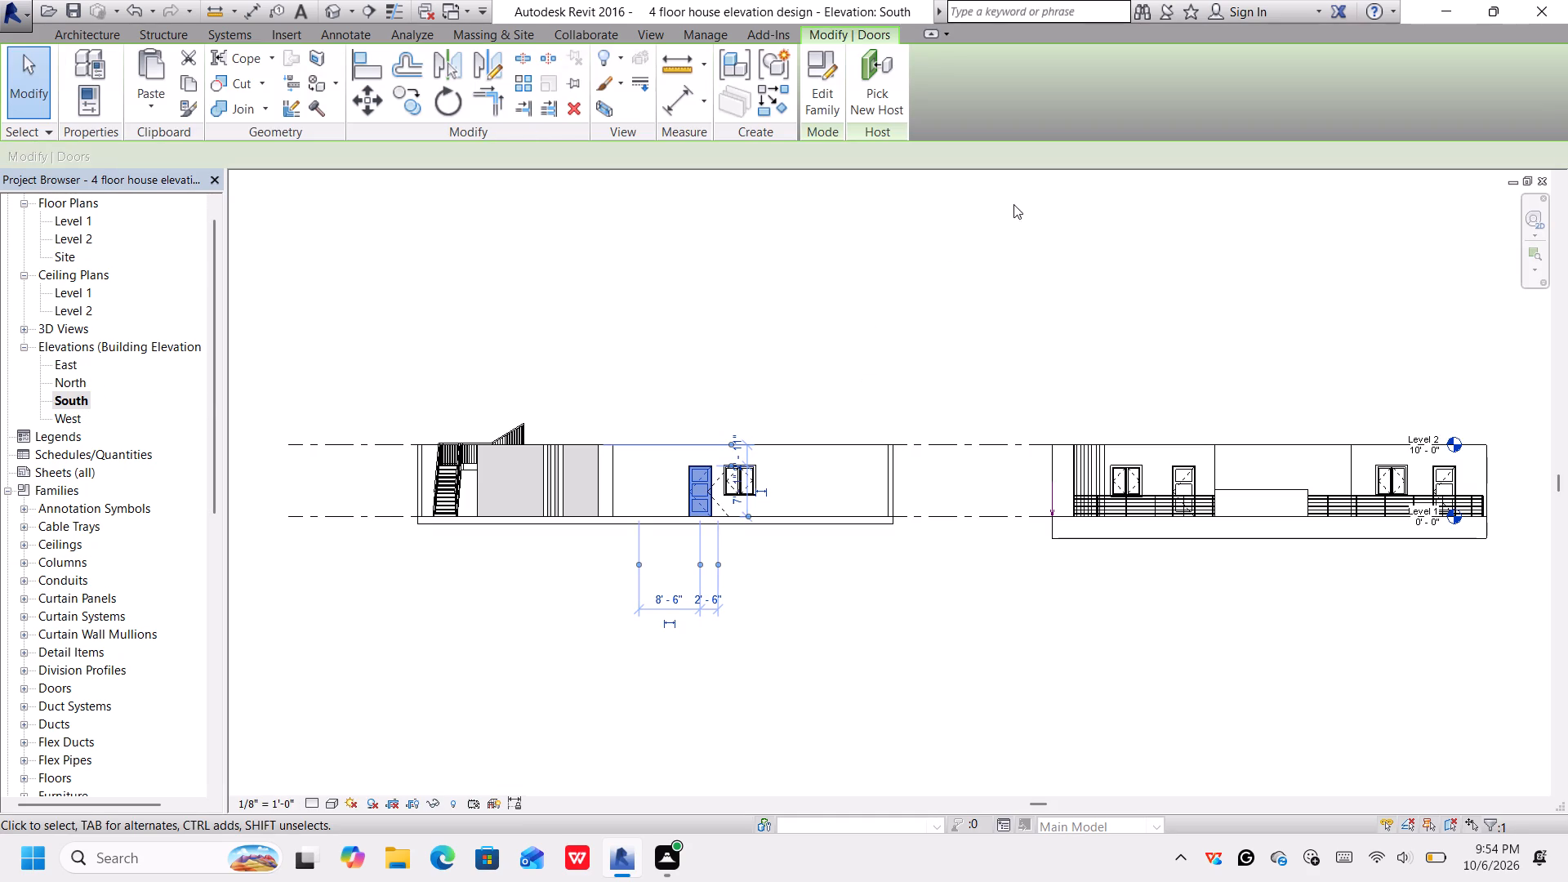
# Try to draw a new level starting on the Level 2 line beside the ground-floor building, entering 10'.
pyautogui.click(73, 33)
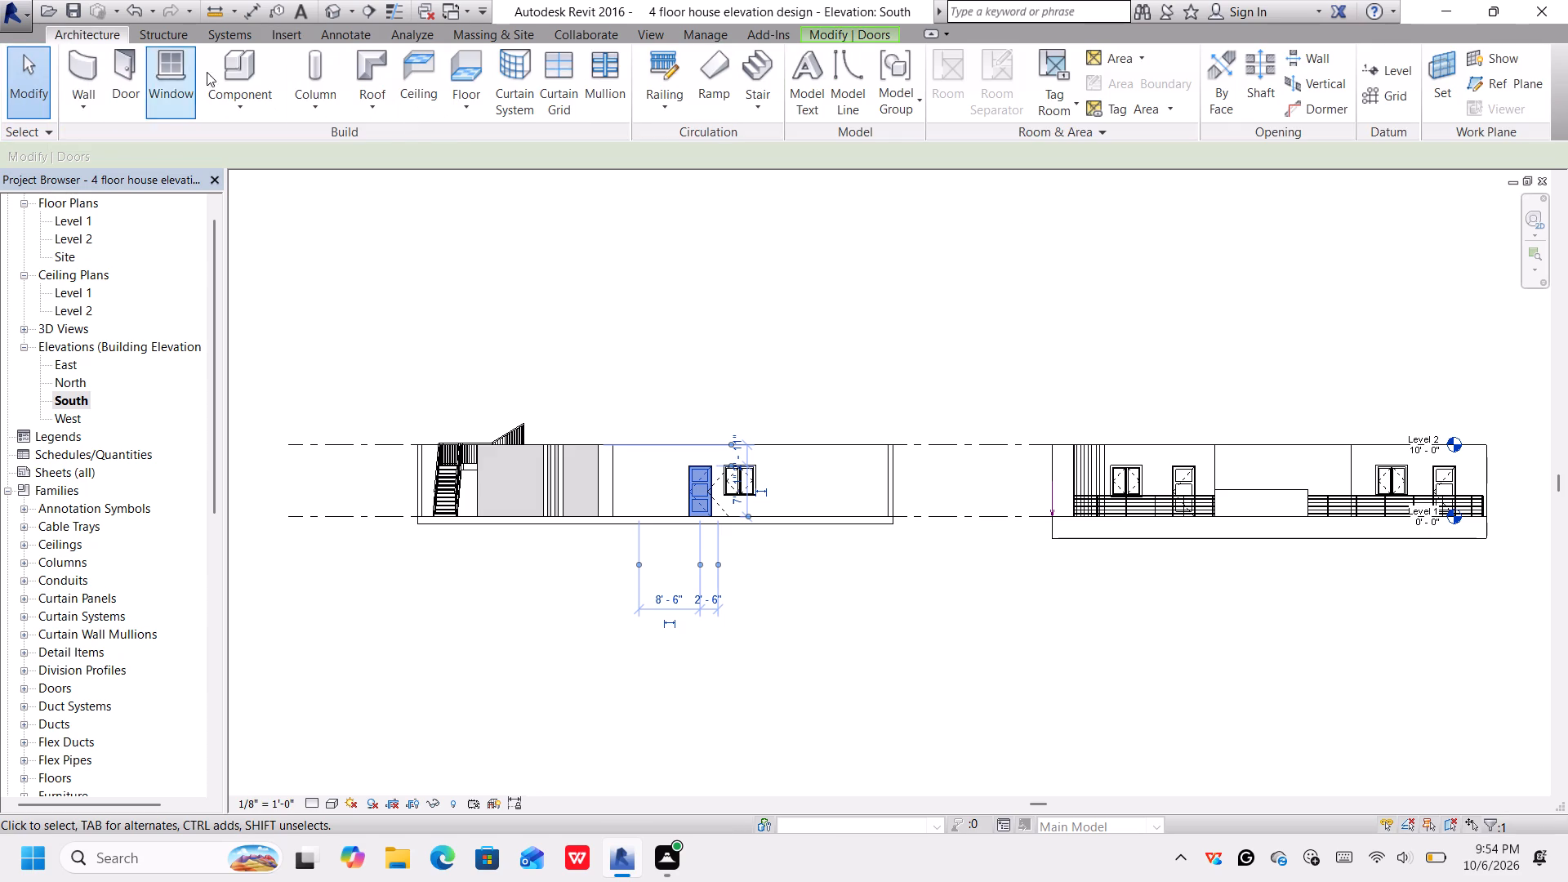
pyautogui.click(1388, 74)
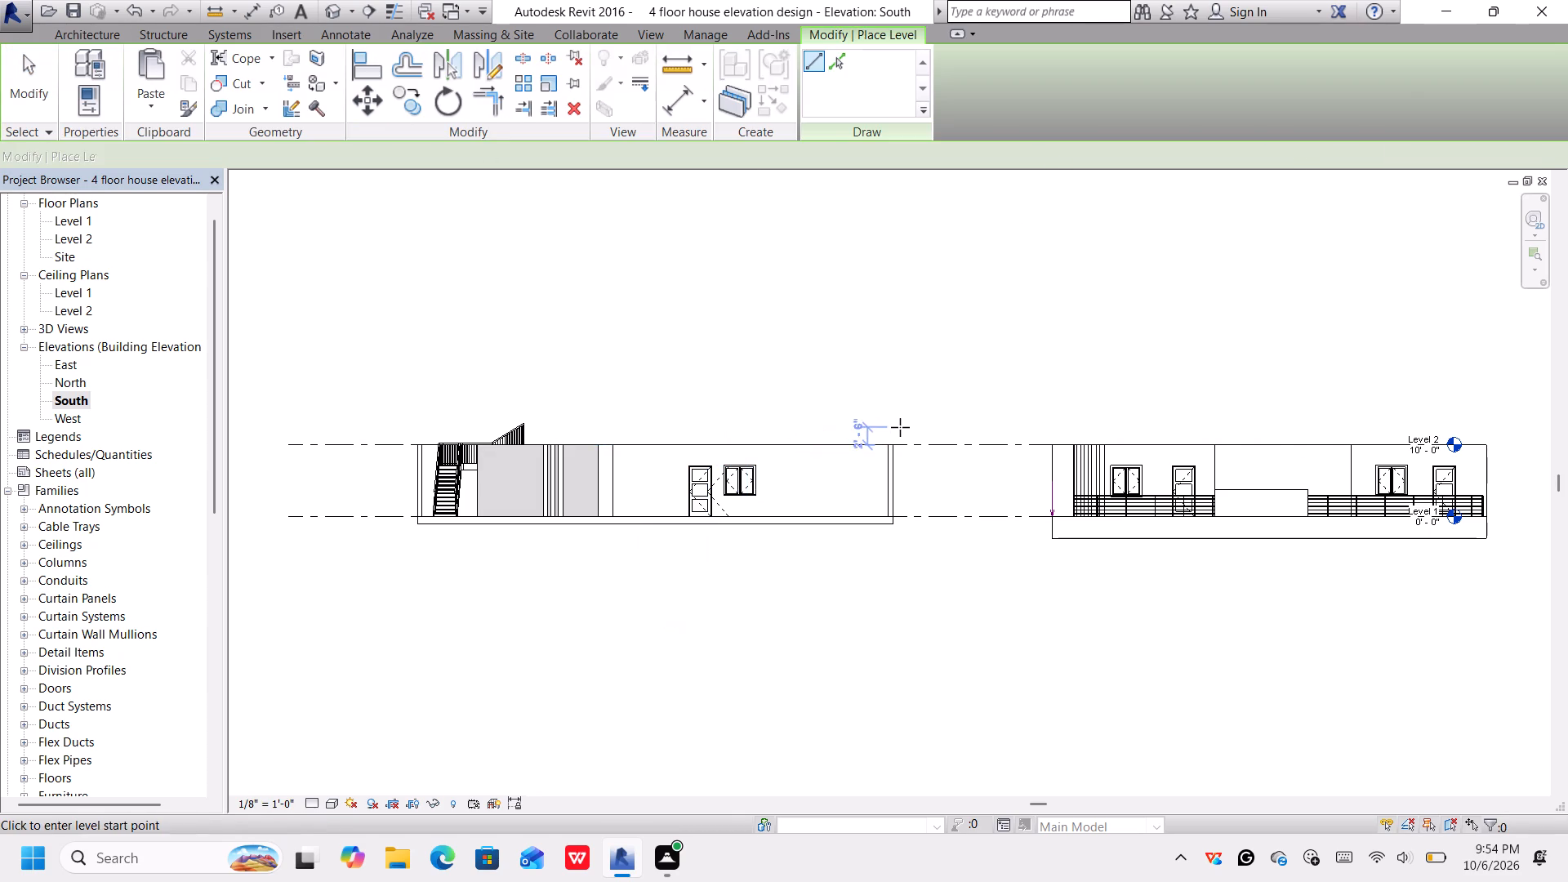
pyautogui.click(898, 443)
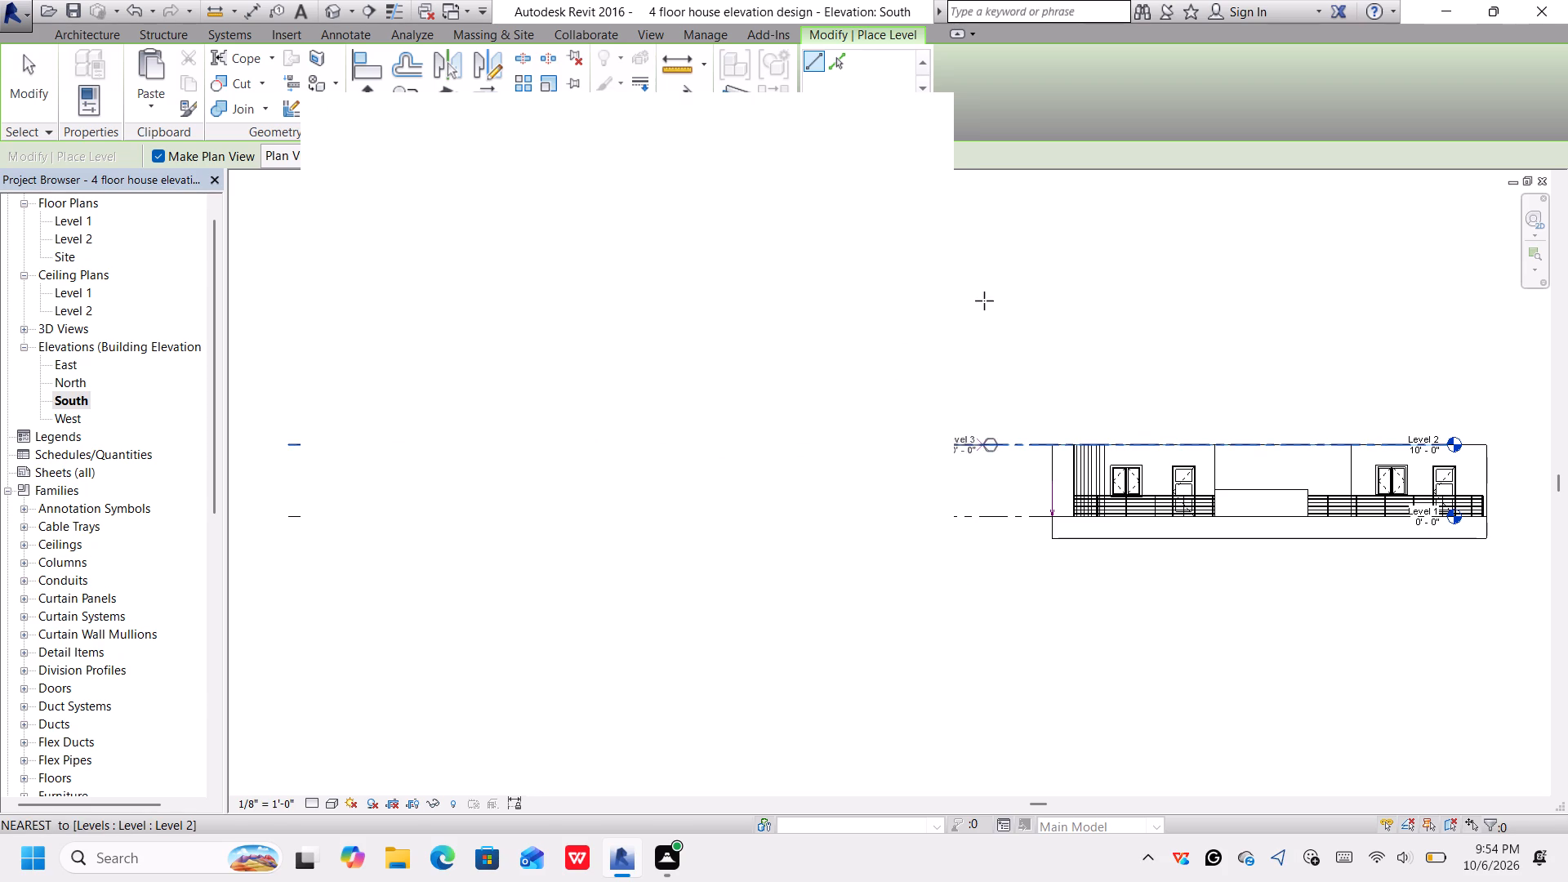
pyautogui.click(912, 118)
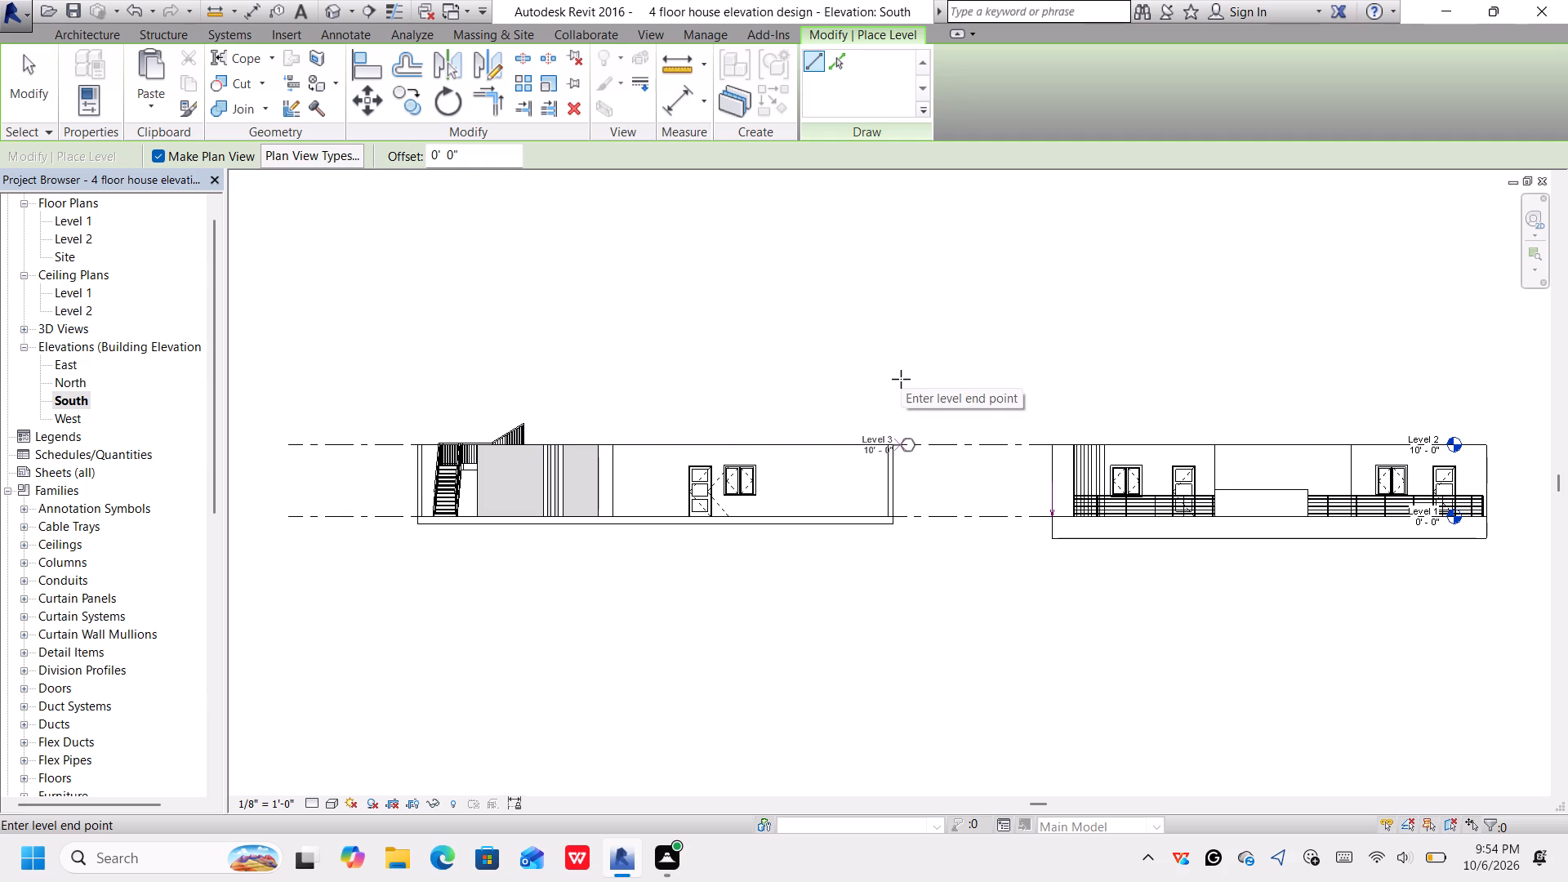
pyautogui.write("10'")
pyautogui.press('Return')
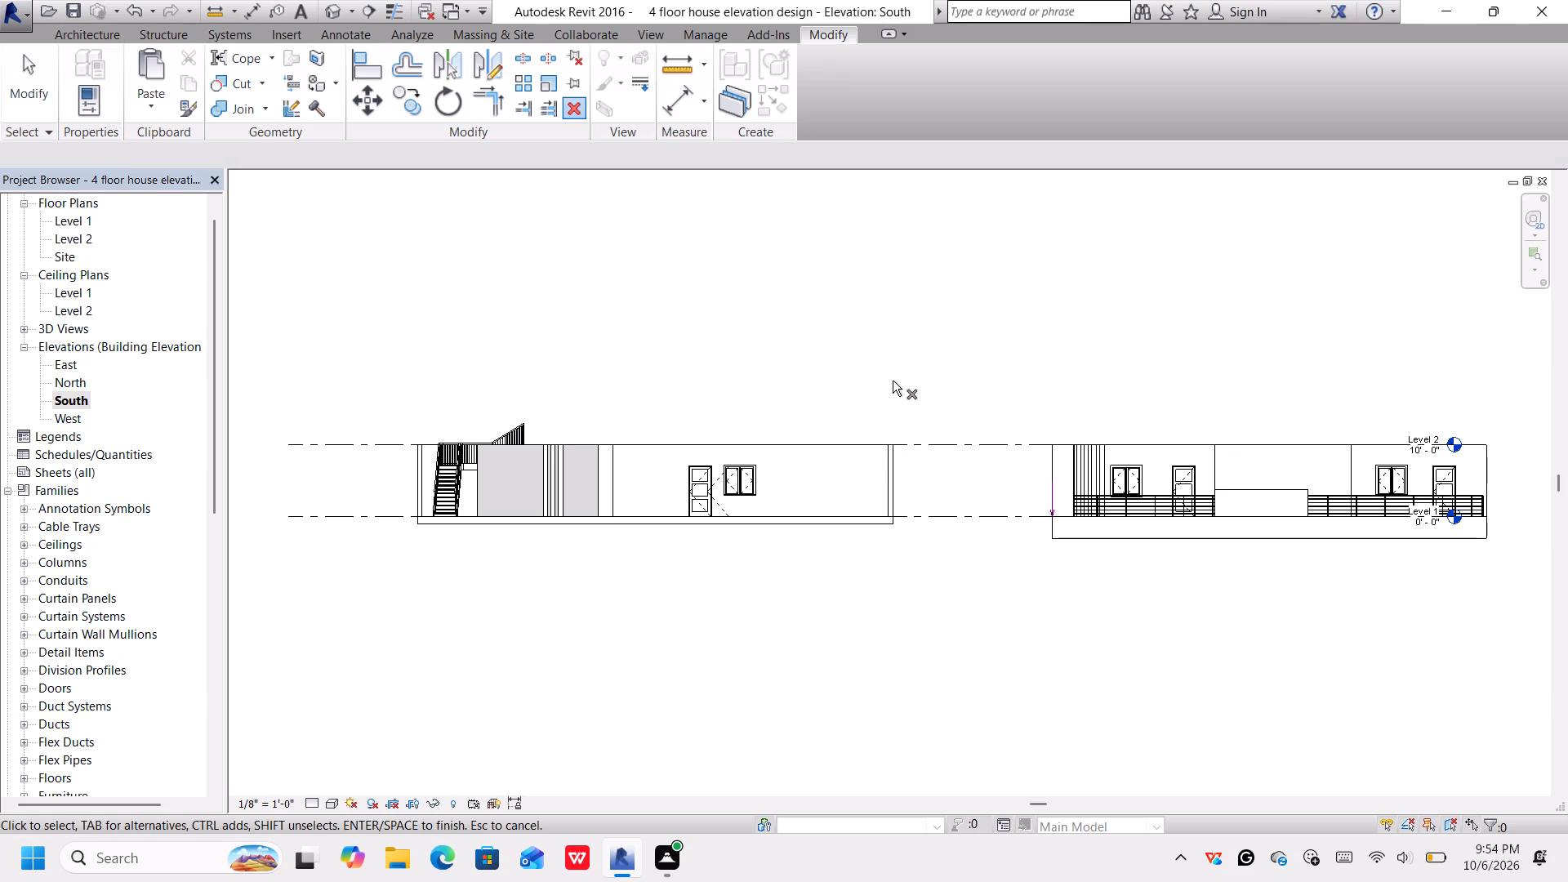
# Place a short new level 10' above Level 2, near the end of the ground-floor building.
pyautogui.click(76, 32)
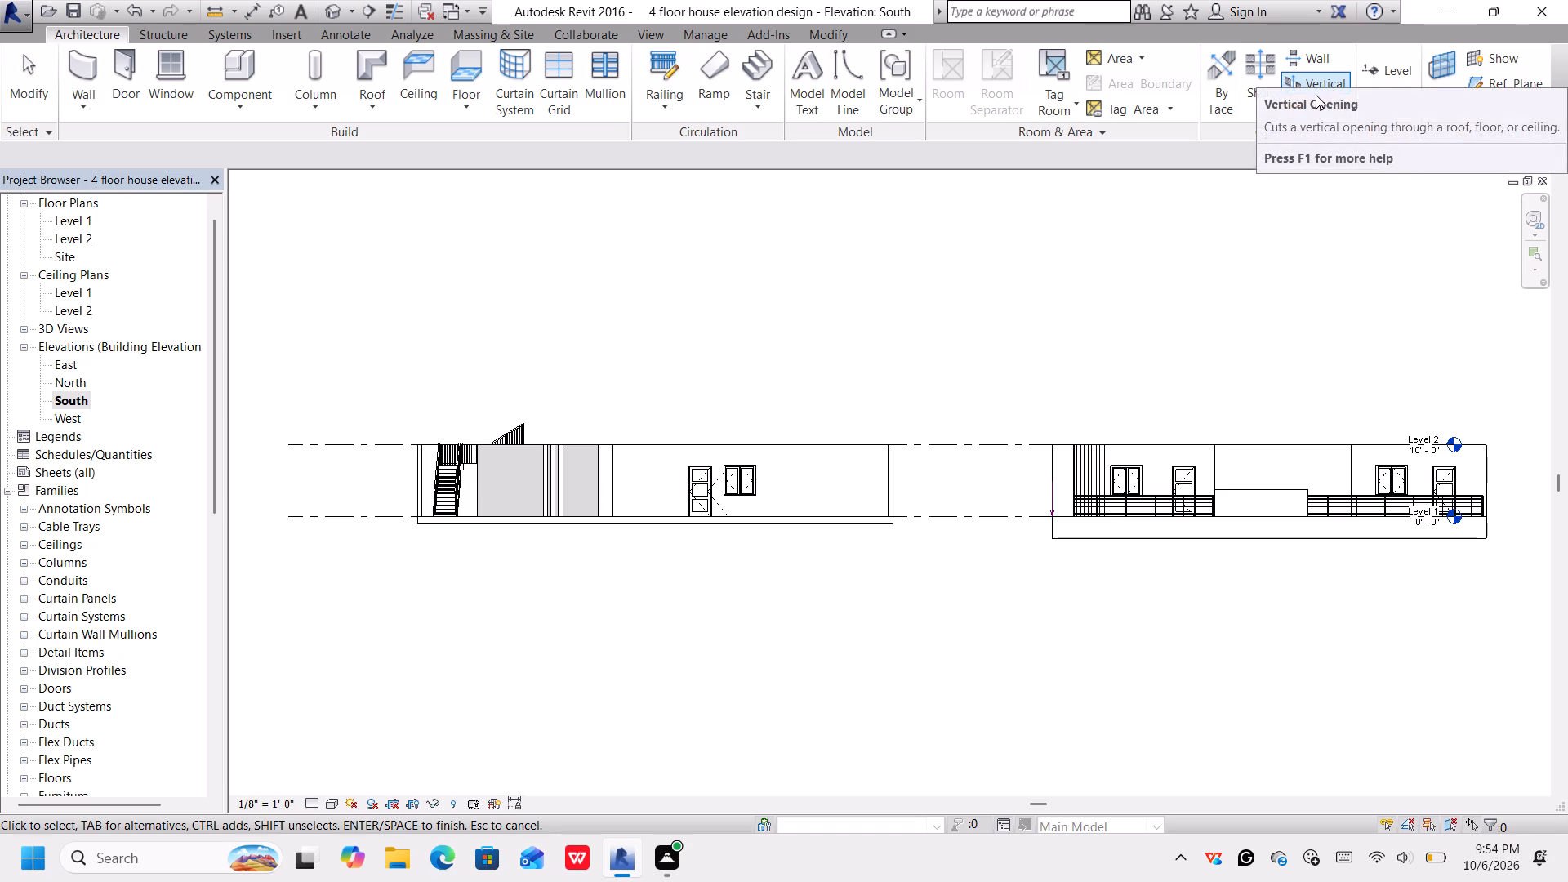
pyautogui.click(1398, 65)
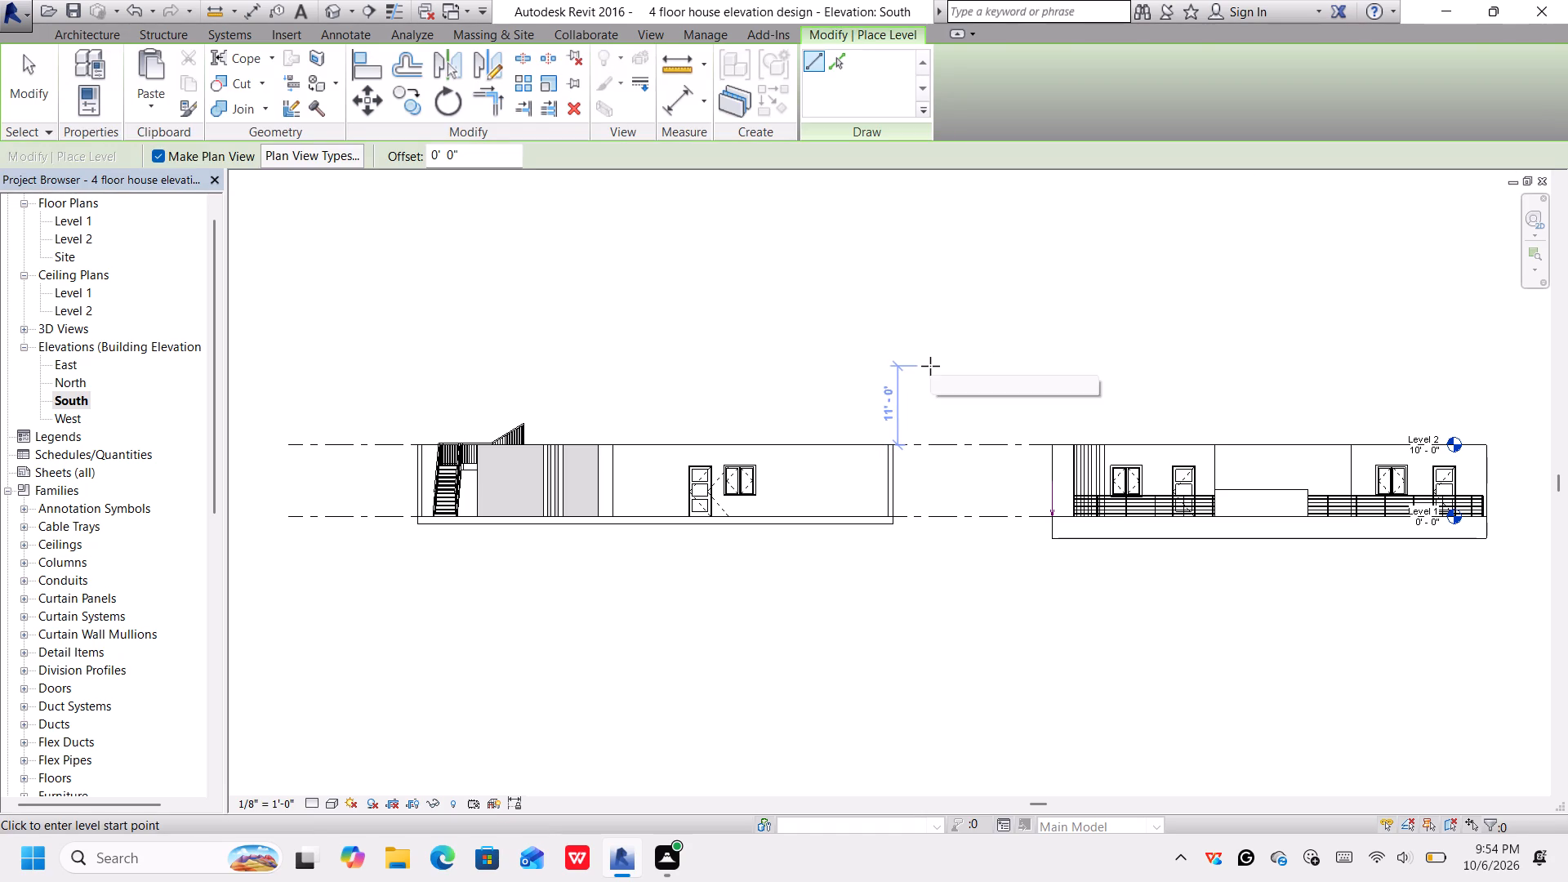
pyautogui.write('10')
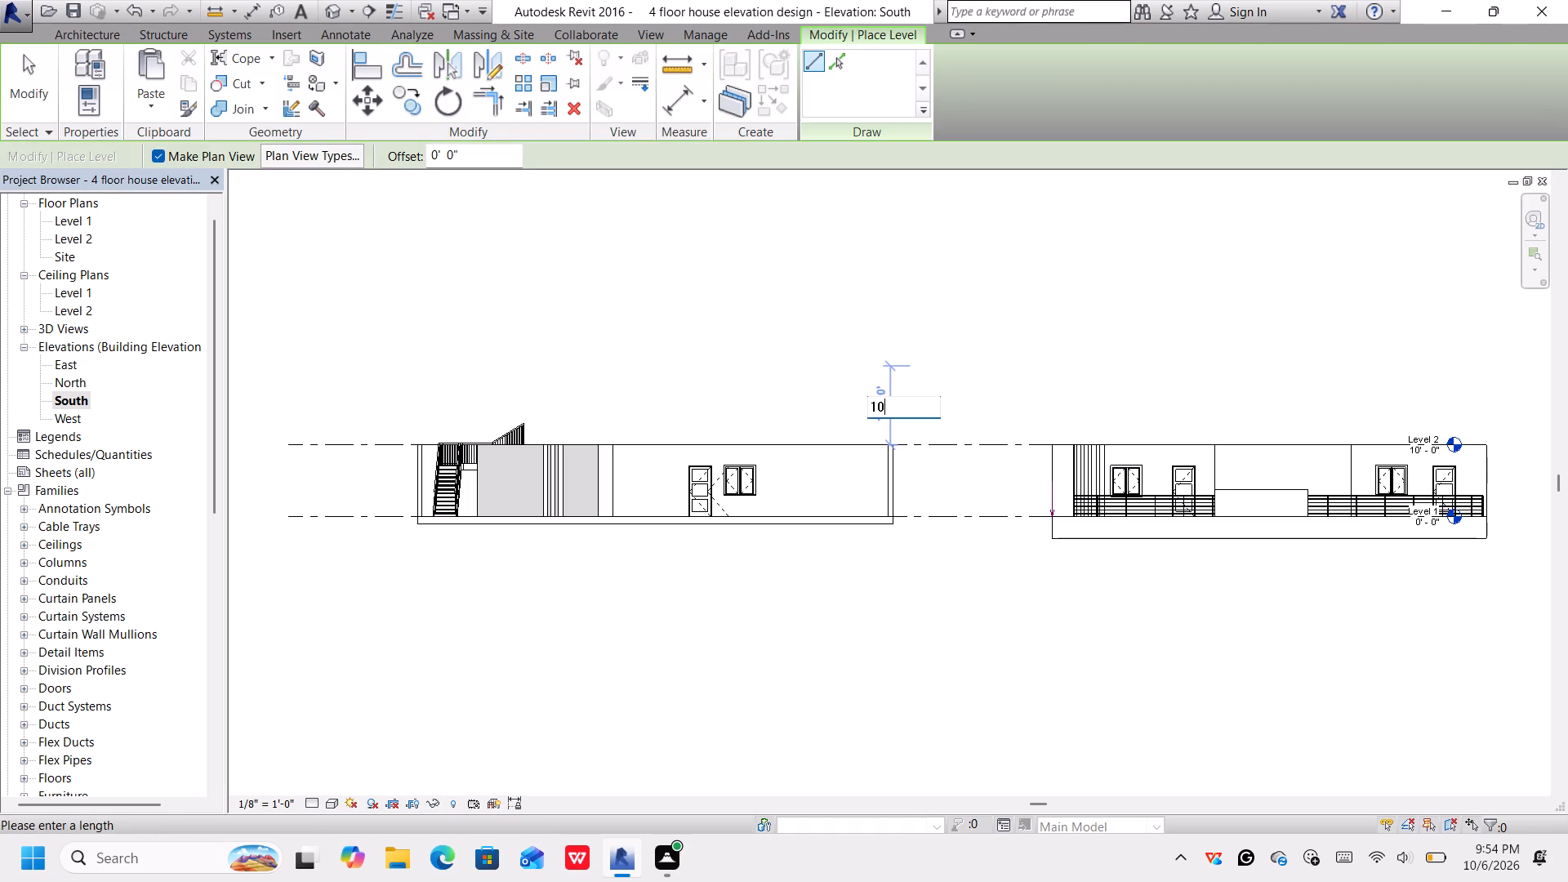
pyautogui.press("'")
pyautogui.press('Return')
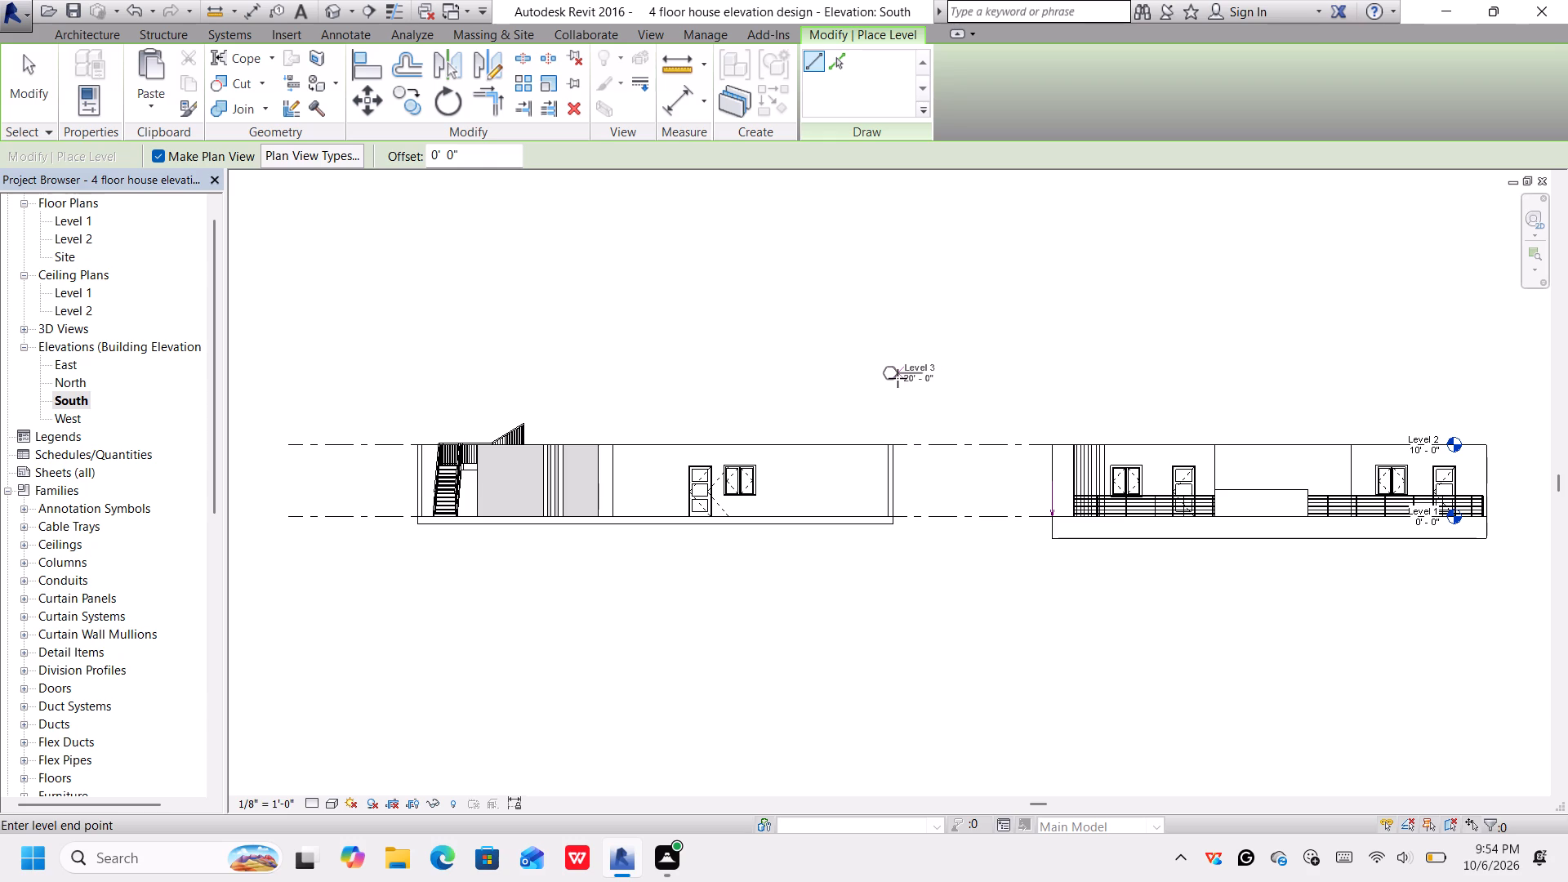
pyautogui.click(899, 374)
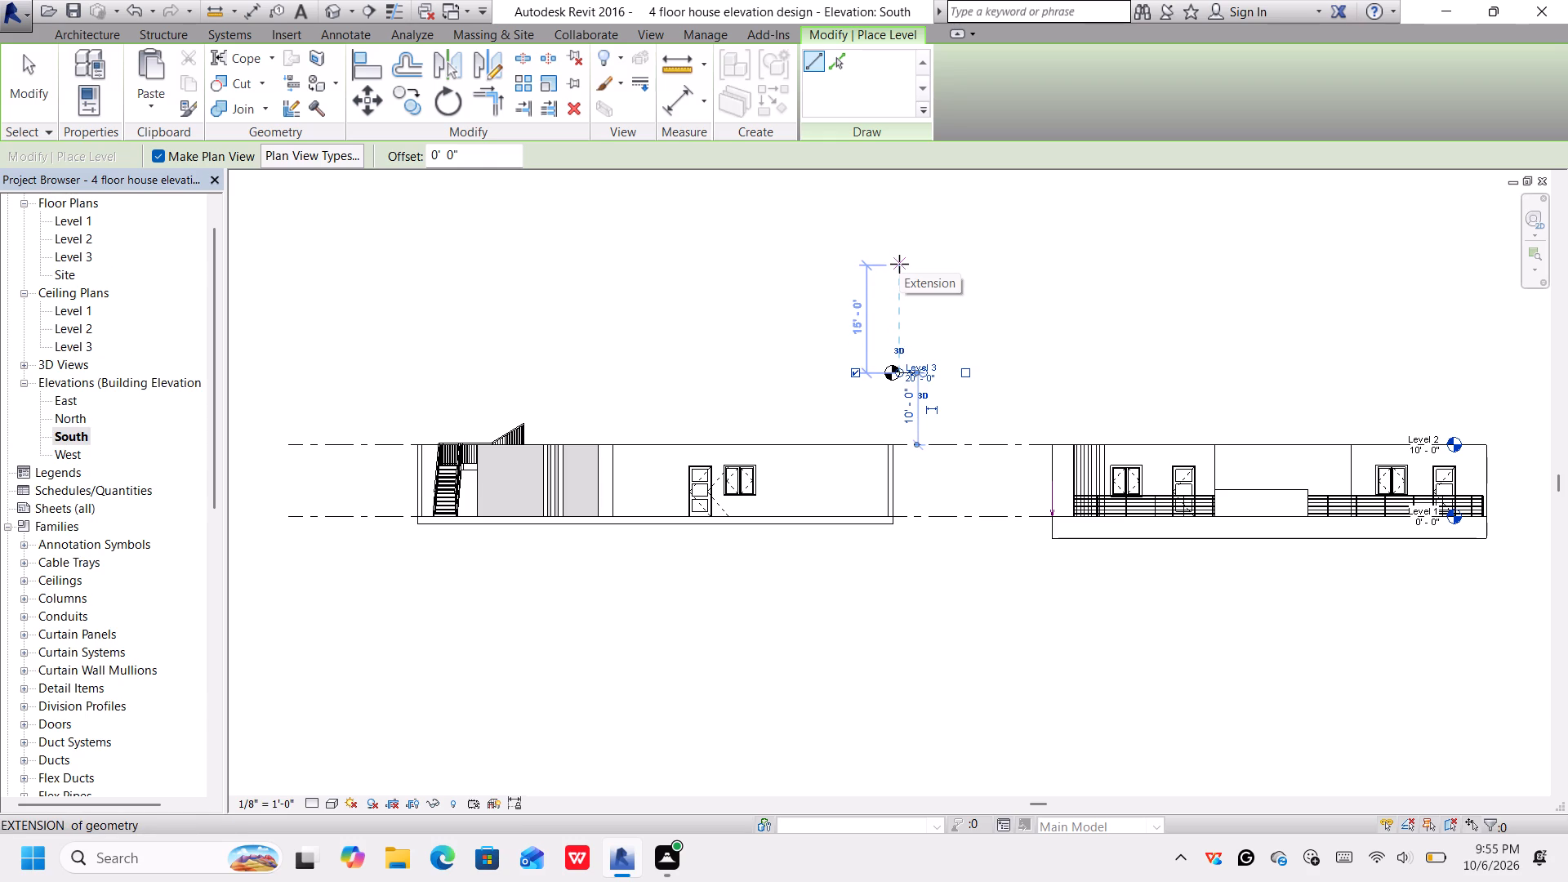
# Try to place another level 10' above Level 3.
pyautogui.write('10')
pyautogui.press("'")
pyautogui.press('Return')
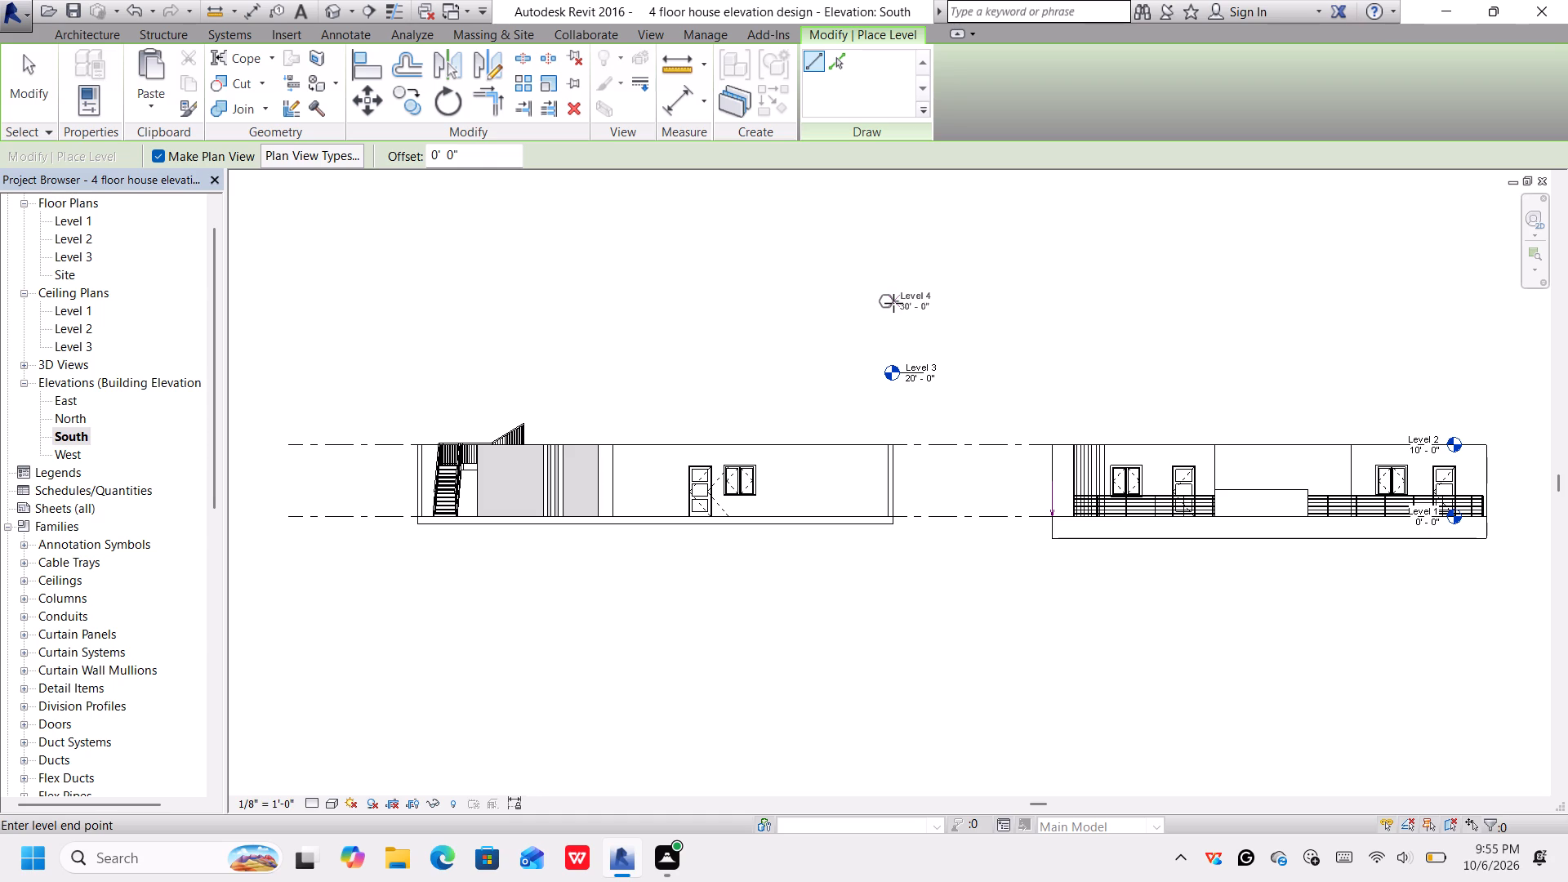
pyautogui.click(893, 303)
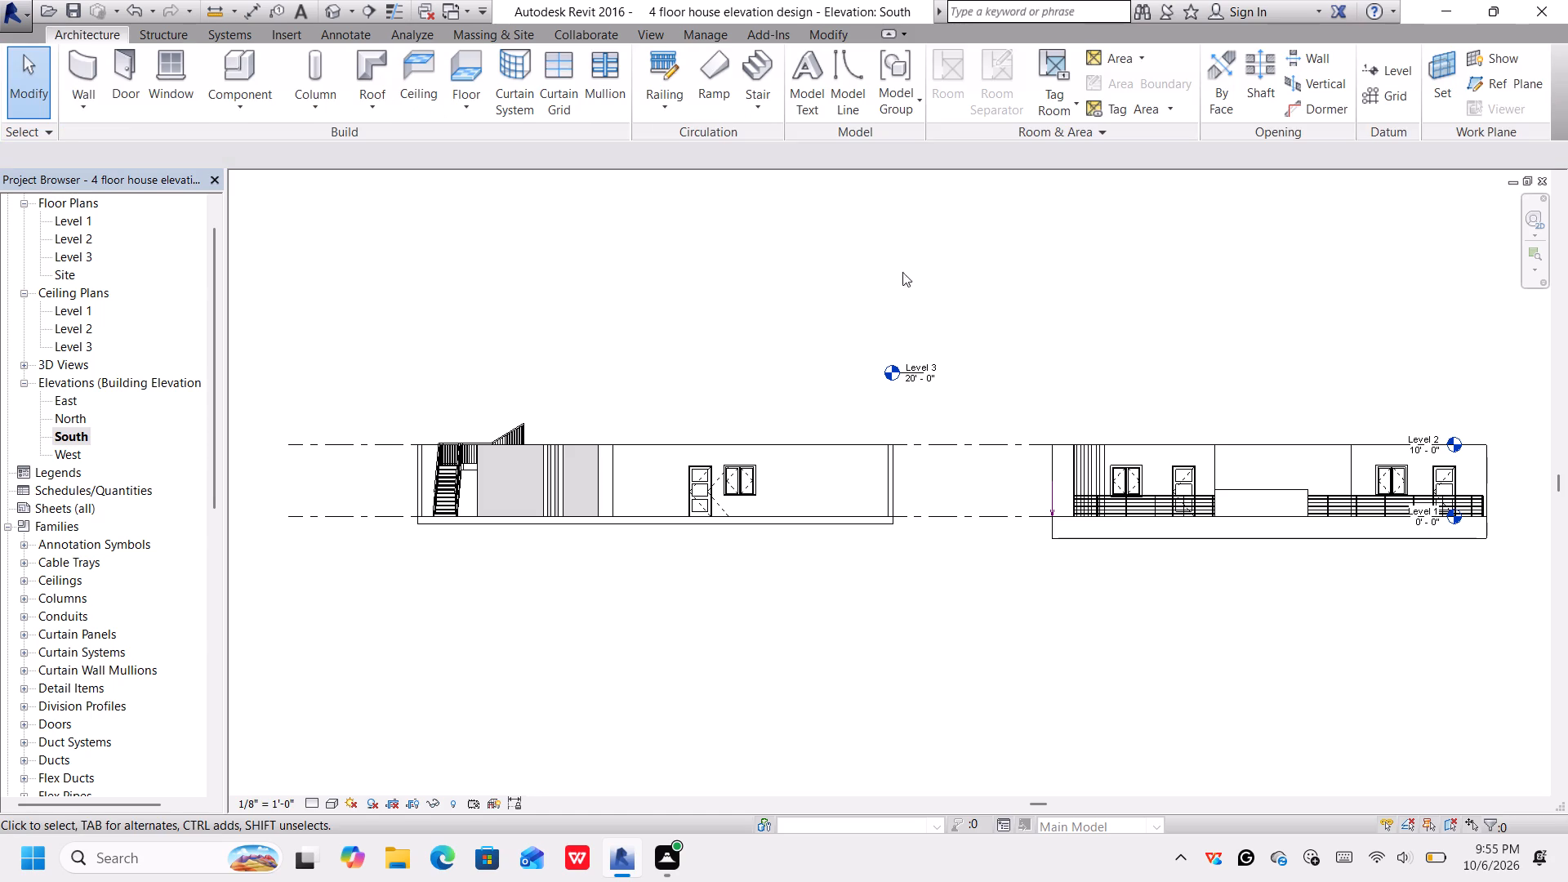
# Place a short new level 10' above Level 3, aligned with the Level 3 marker.
pyautogui.scroll(-2, 901, 347)
pyautogui.moveTo(890, 387); pyautogui.dragTo(909, 360, button='middle')
pyautogui.scroll(1, 896, 331)
pyautogui.moveTo(897, 333); pyautogui.dragTo(884, 415, button='middle')
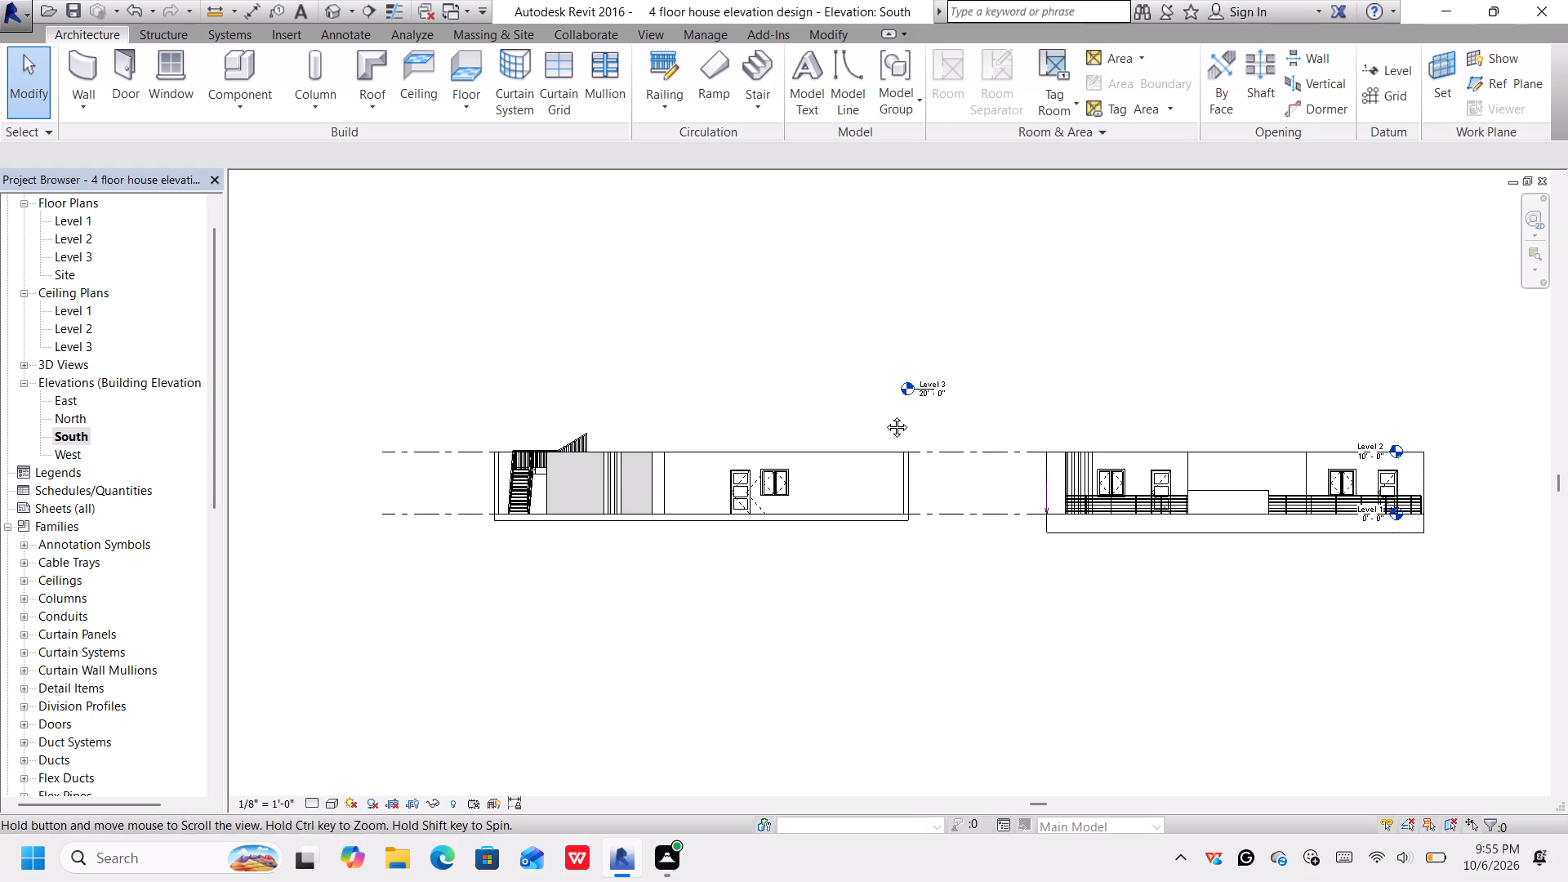
pyautogui.moveTo(884, 415); pyautogui.dragTo(875, 503, button='middle')
pyautogui.scroll(1, 883, 485)
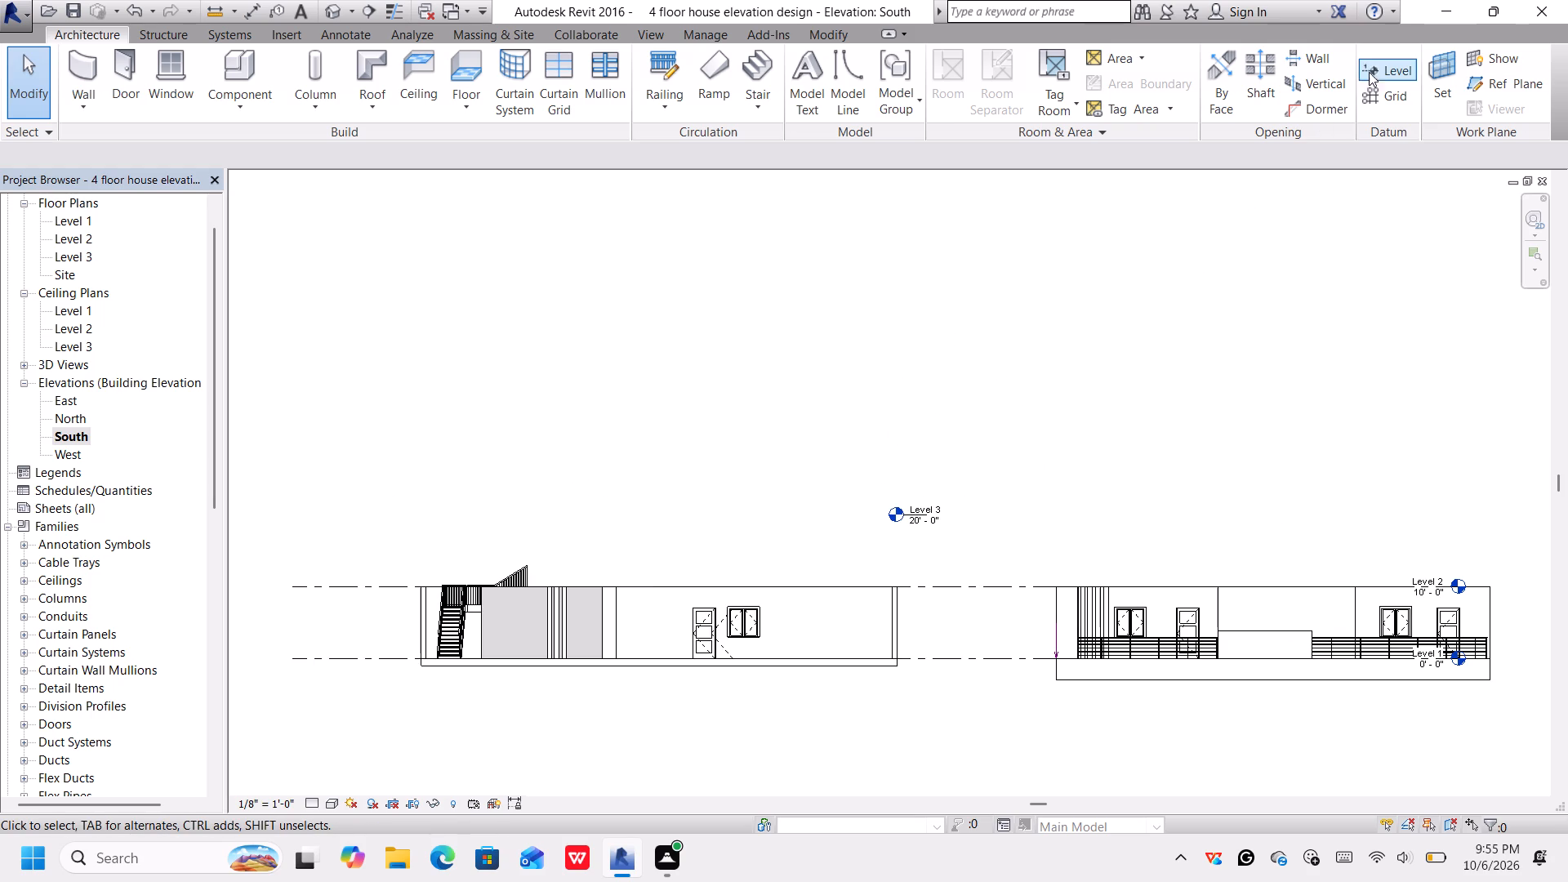
pyautogui.click(1379, 66)
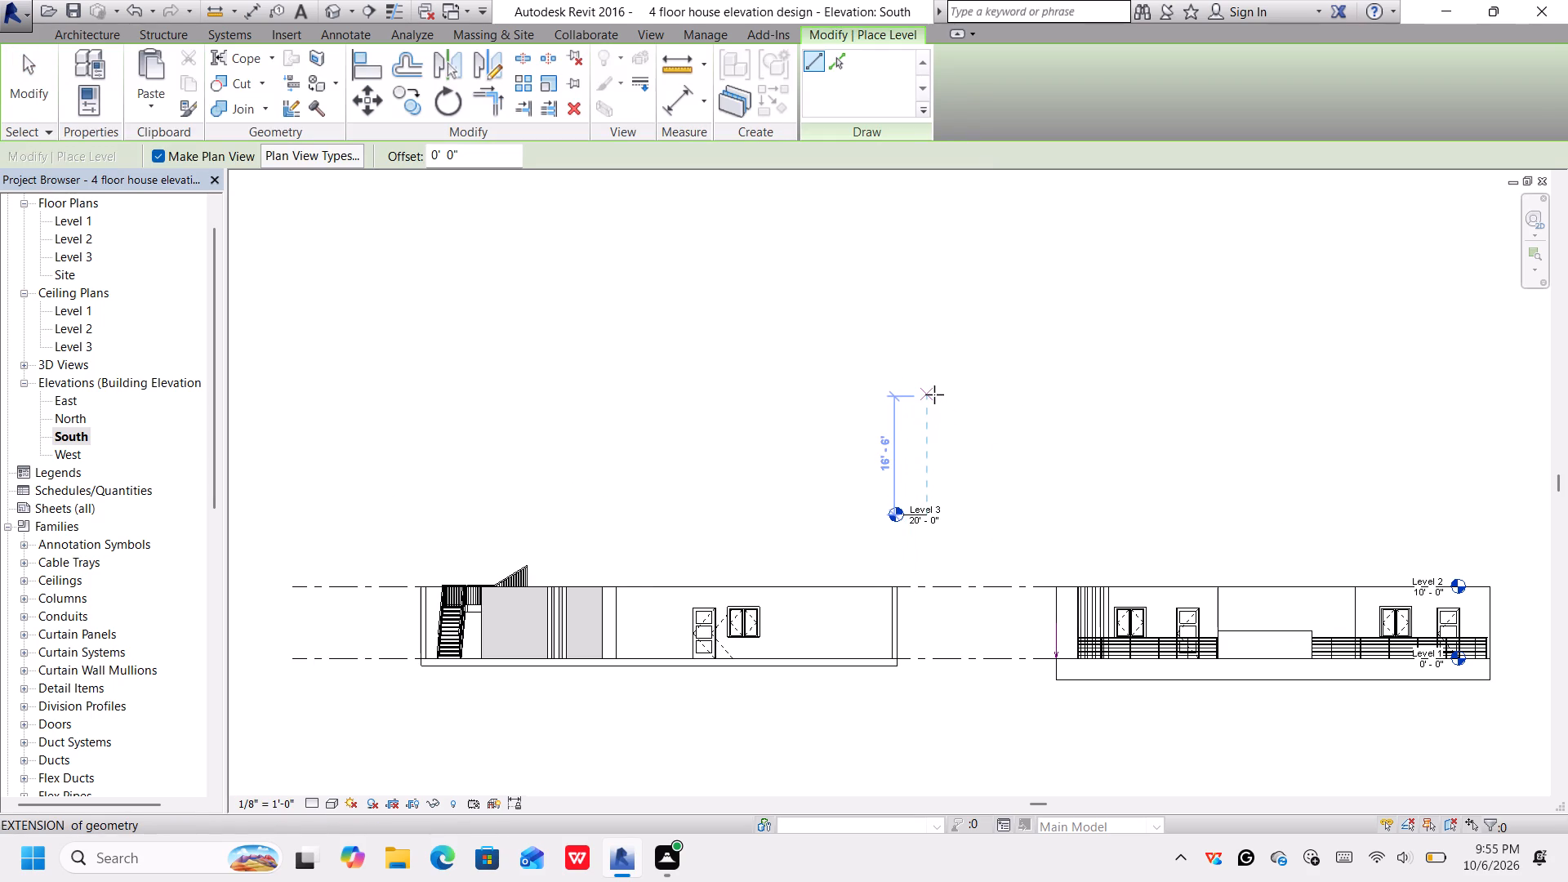
pyautogui.write('10')
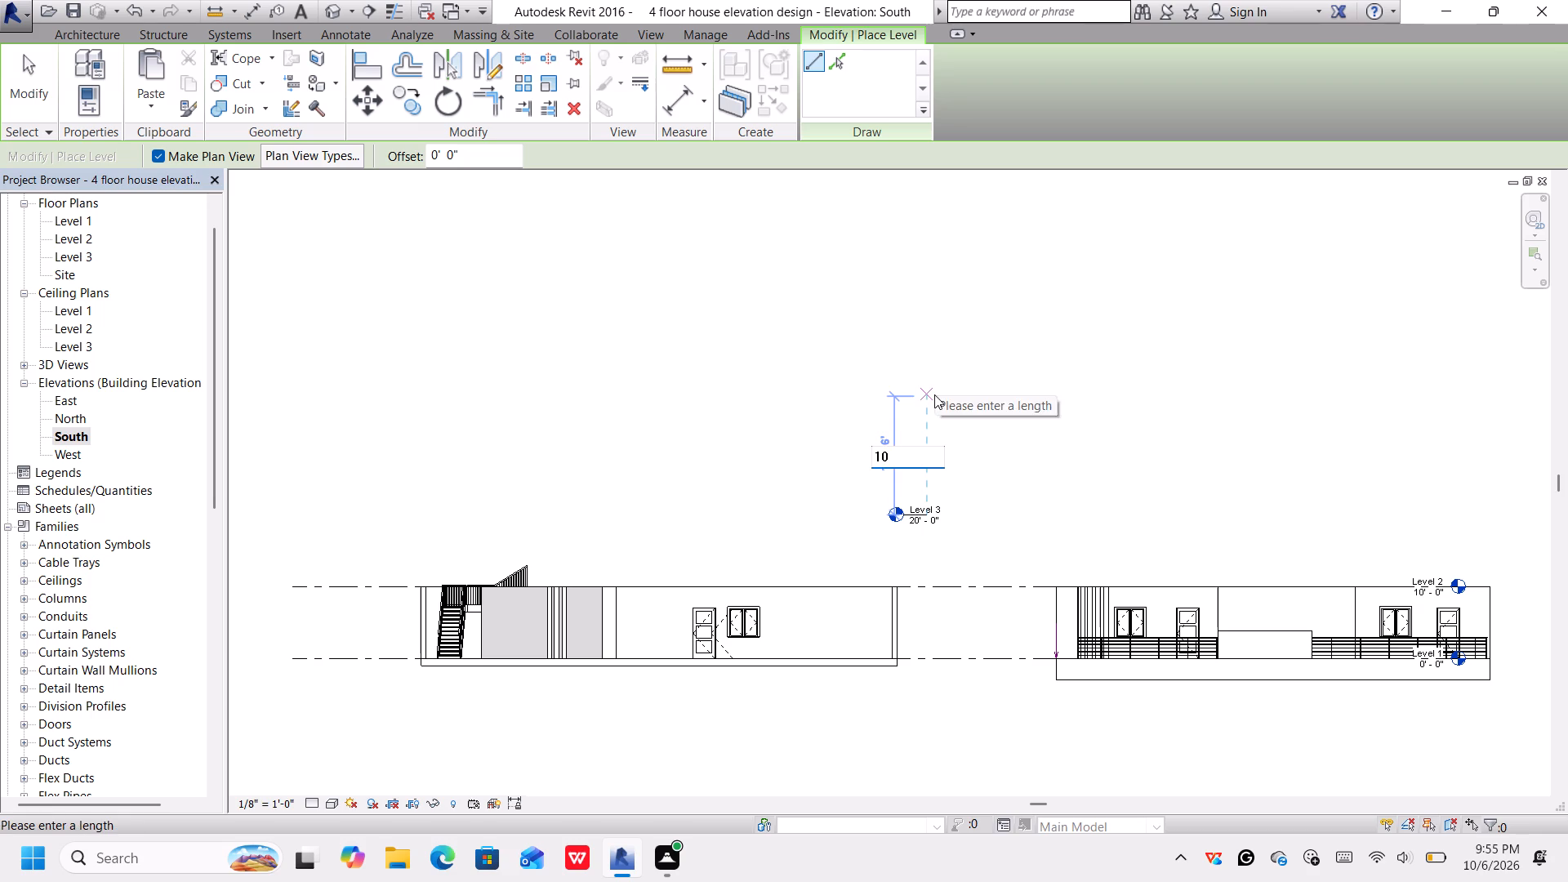
pyautogui.press("'")
pyautogui.press('Return')
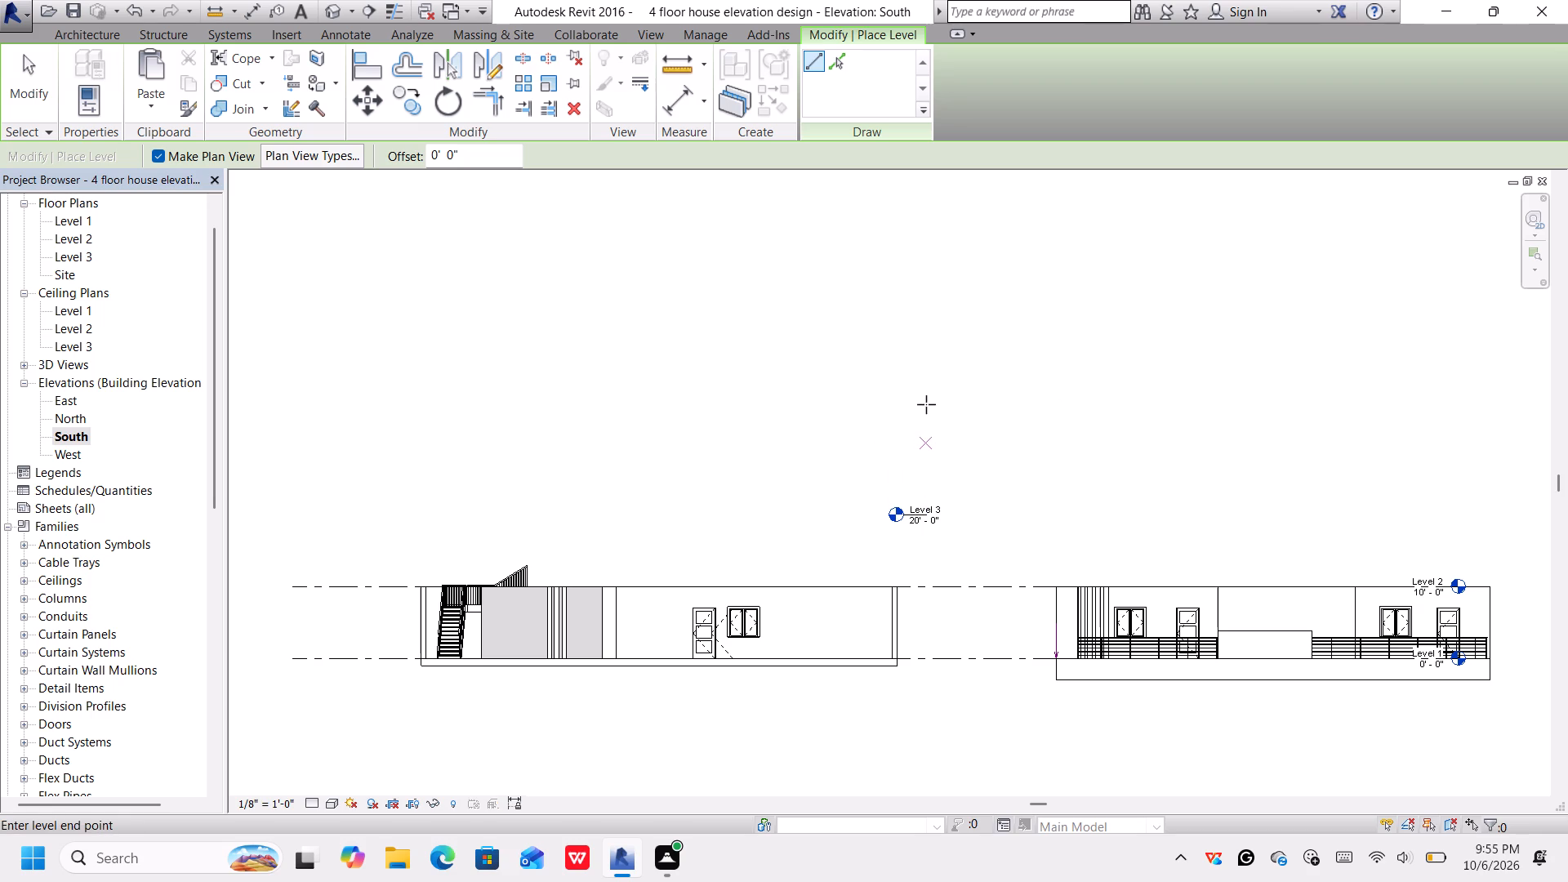
pyautogui.click(898, 418)
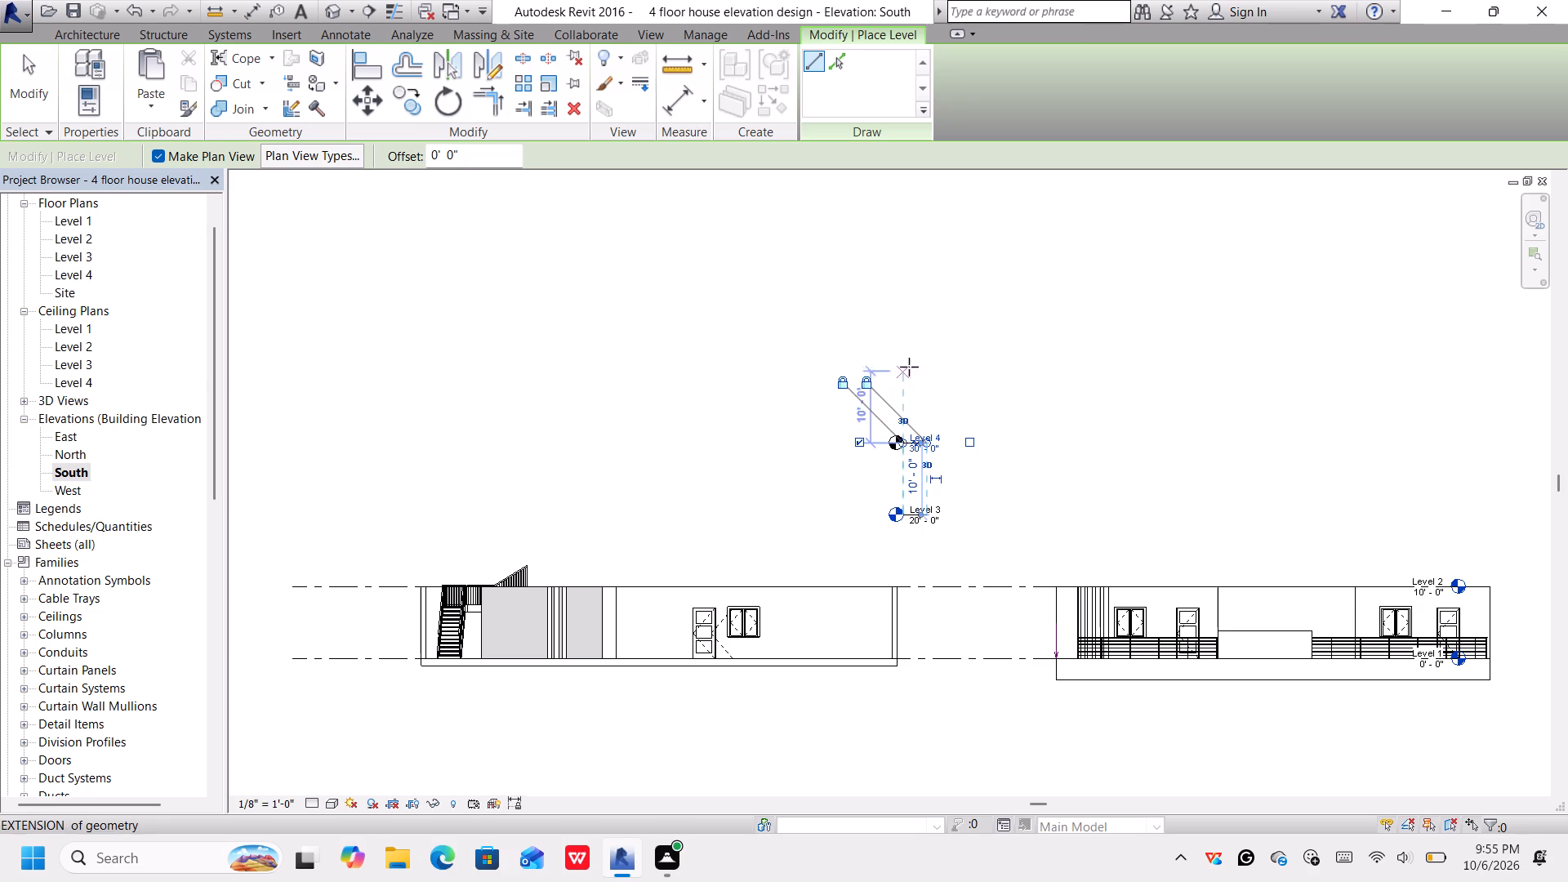
# Place another short level 10' above Level 4, aligned with the level markers below.
pyautogui.rightClick(935, 293)
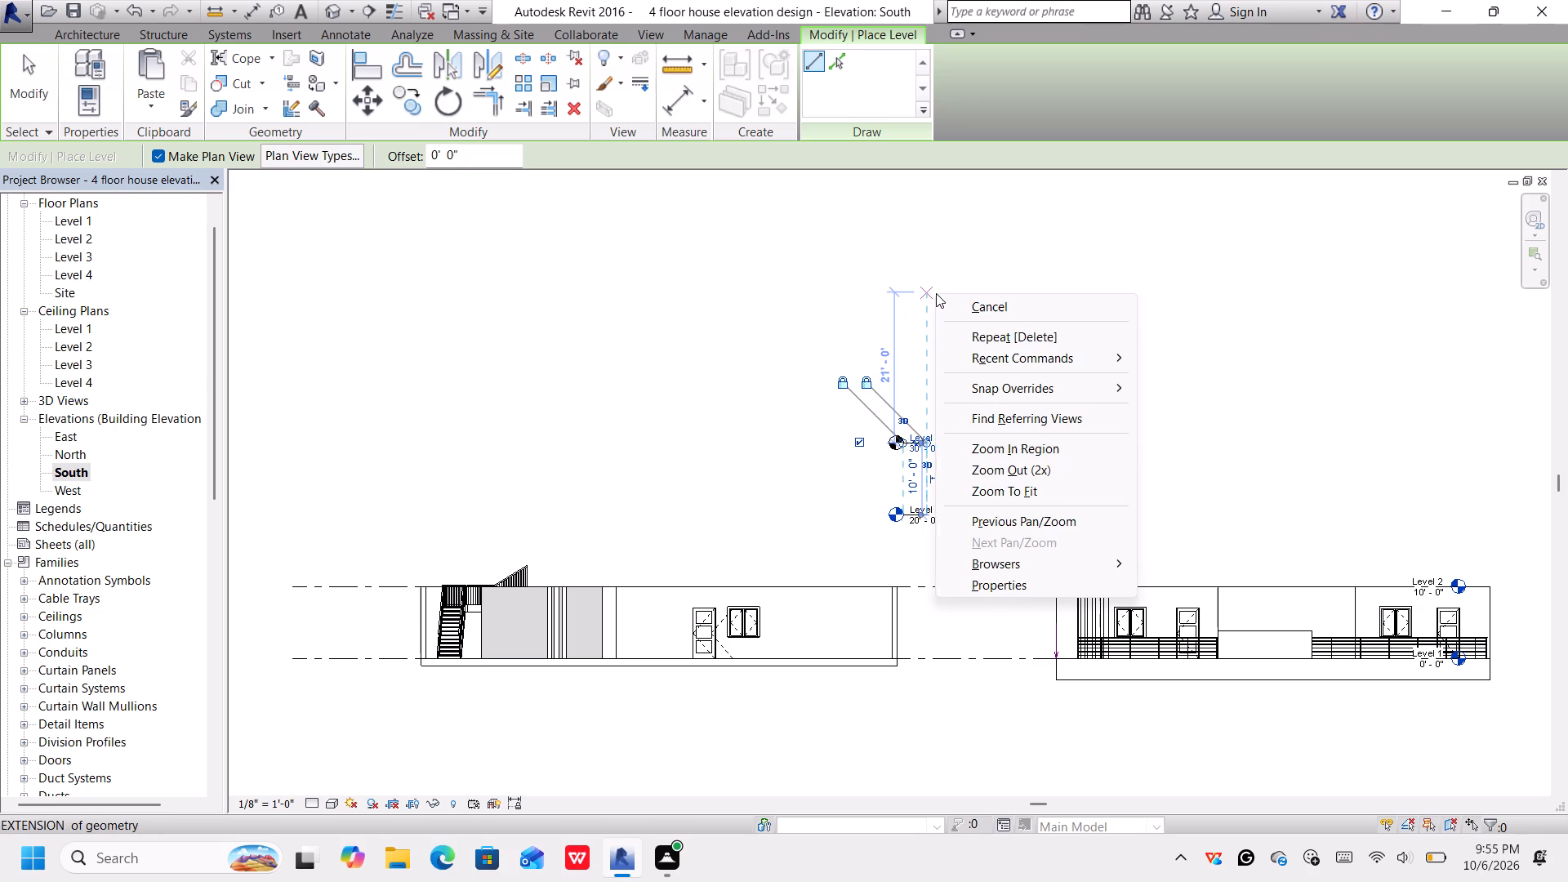
pyautogui.write('10')
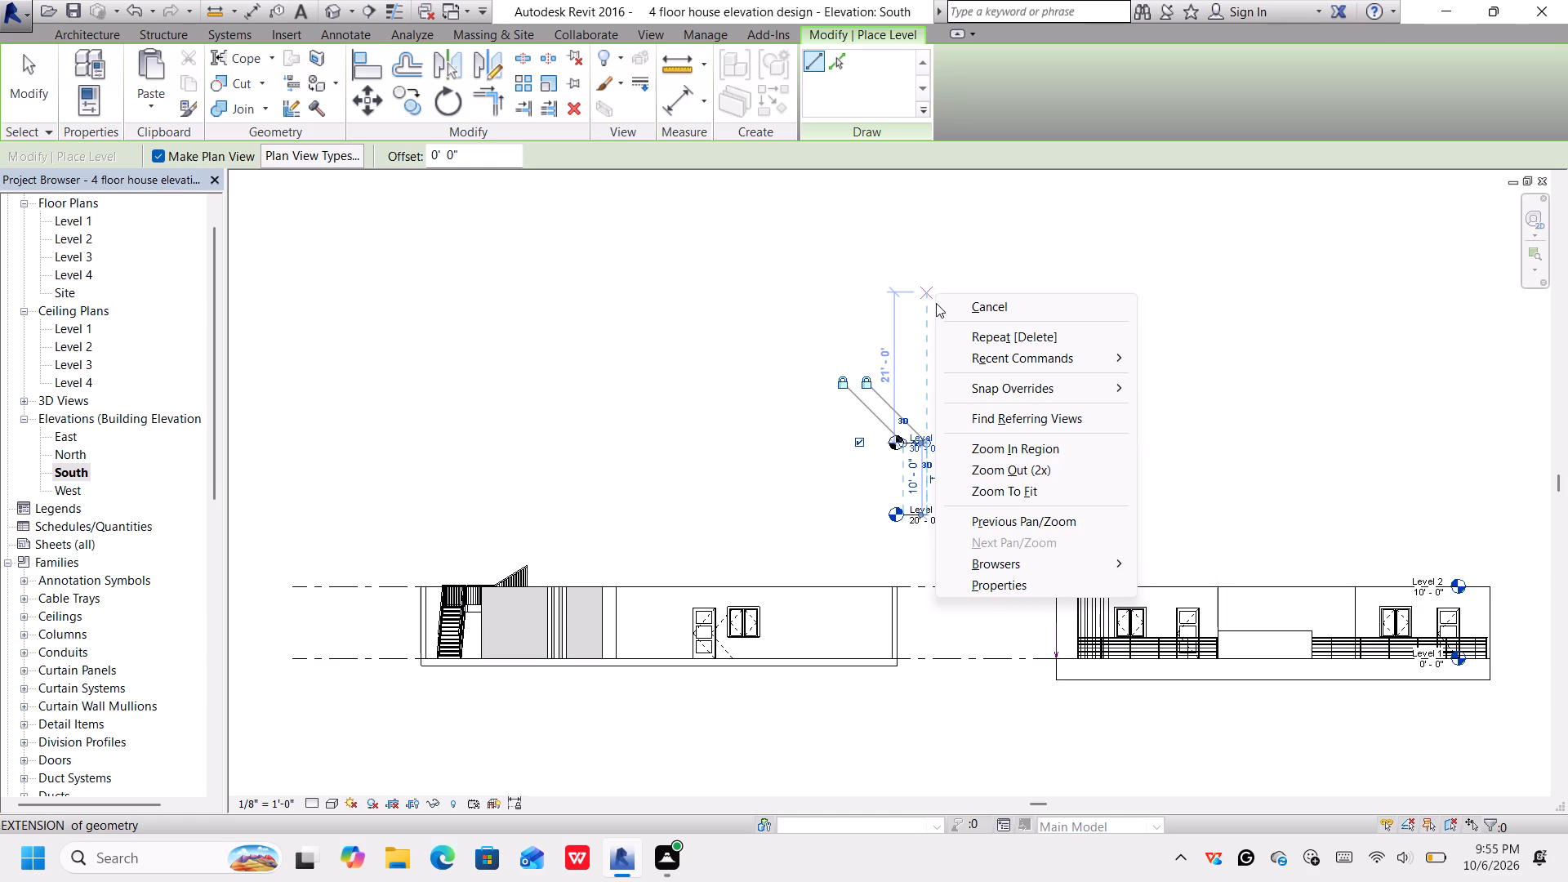
pyautogui.click(936, 303)
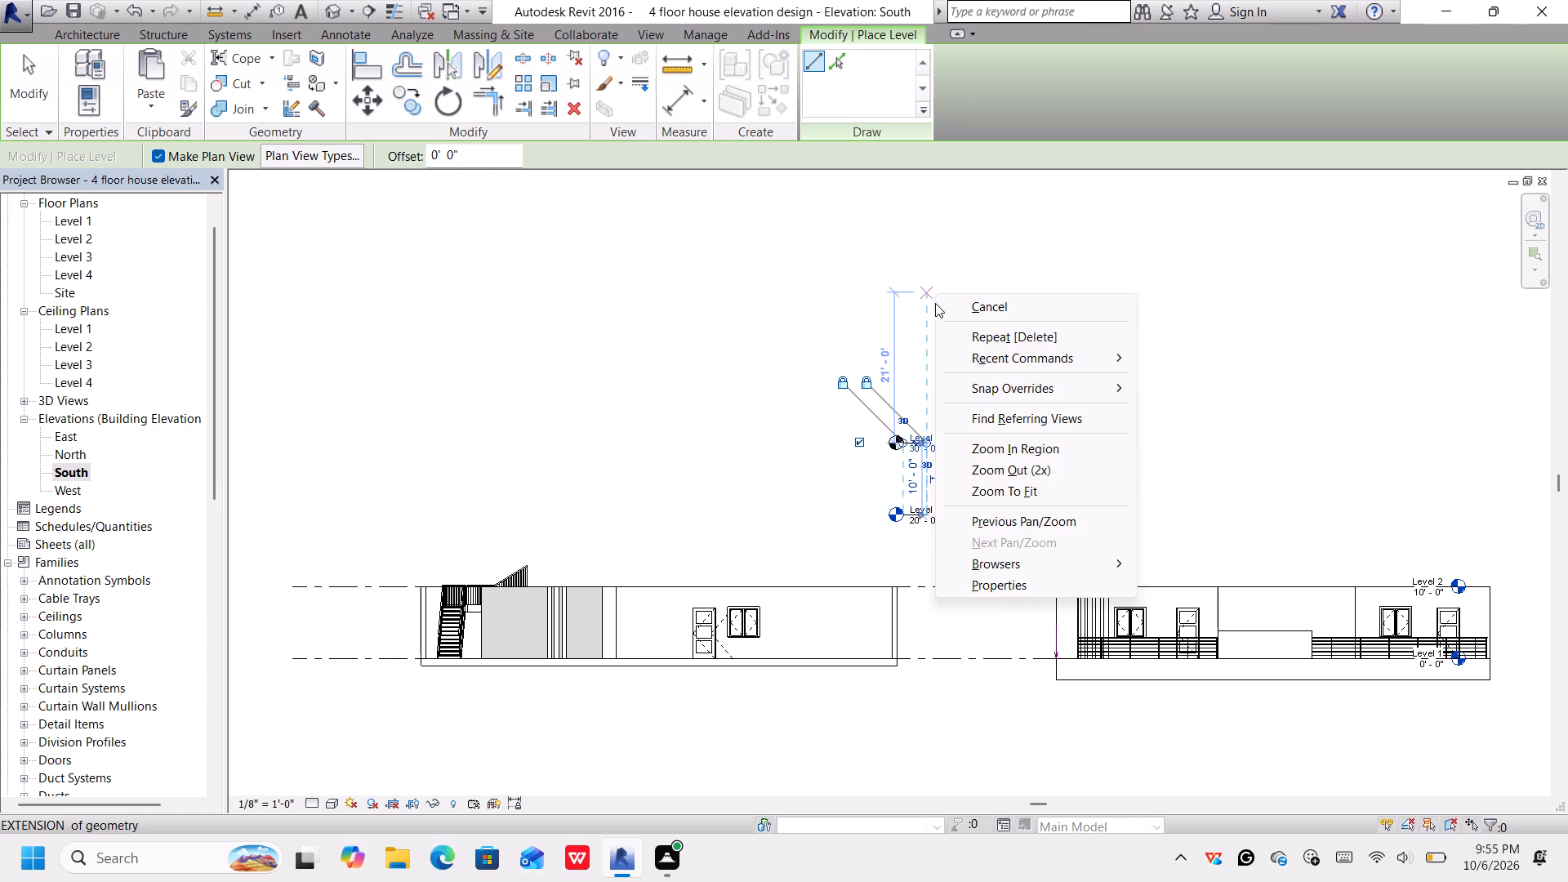
pyautogui.click(926, 303)
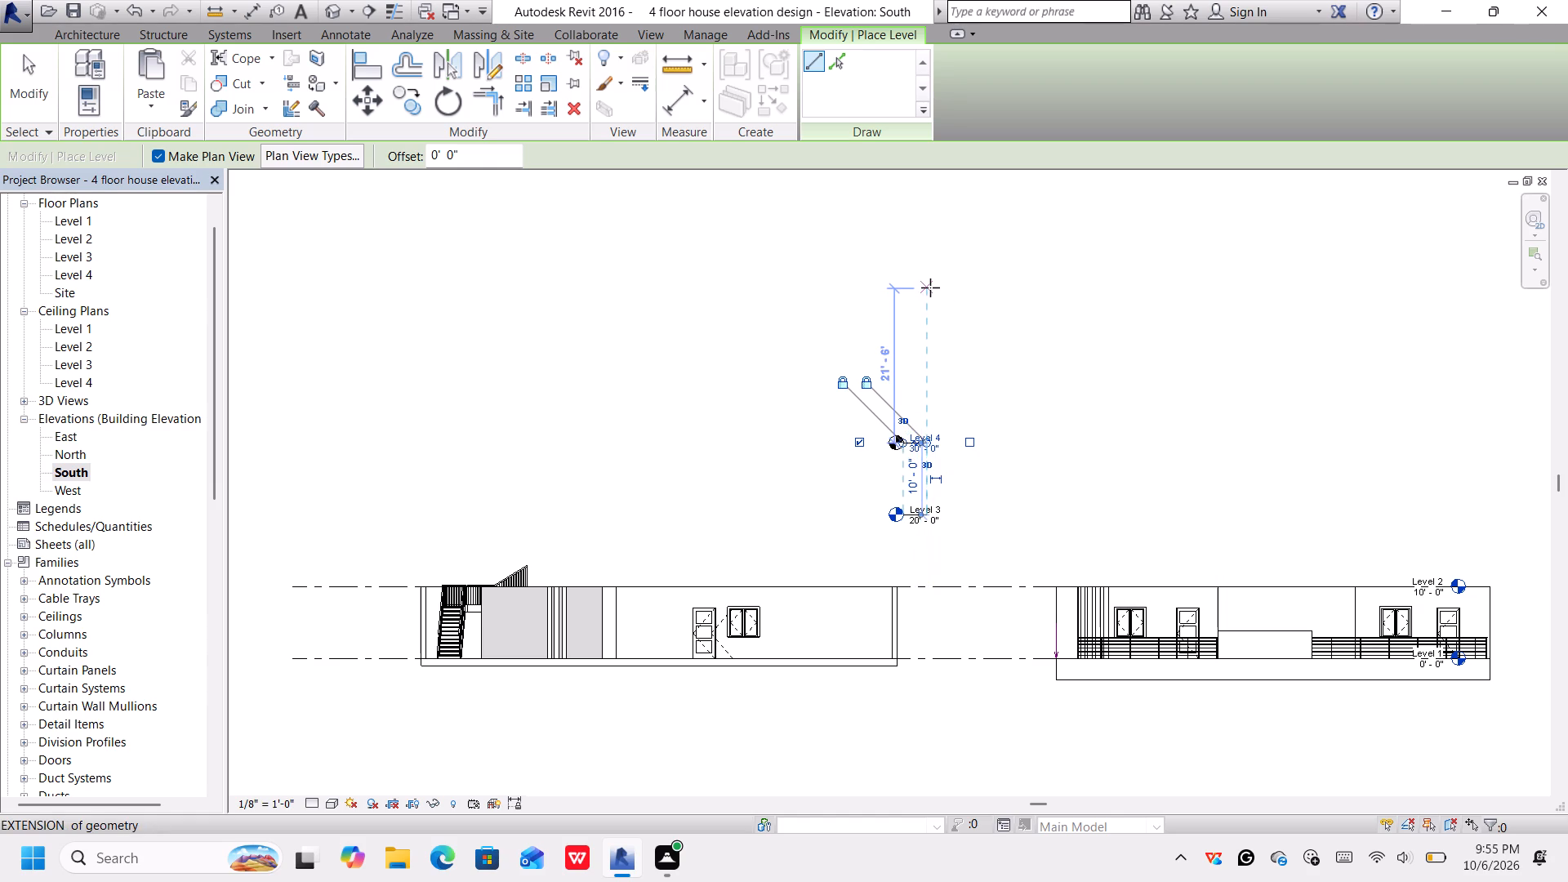
pyautogui.press('1')
pyautogui.write("0'")
pyautogui.press('Return')
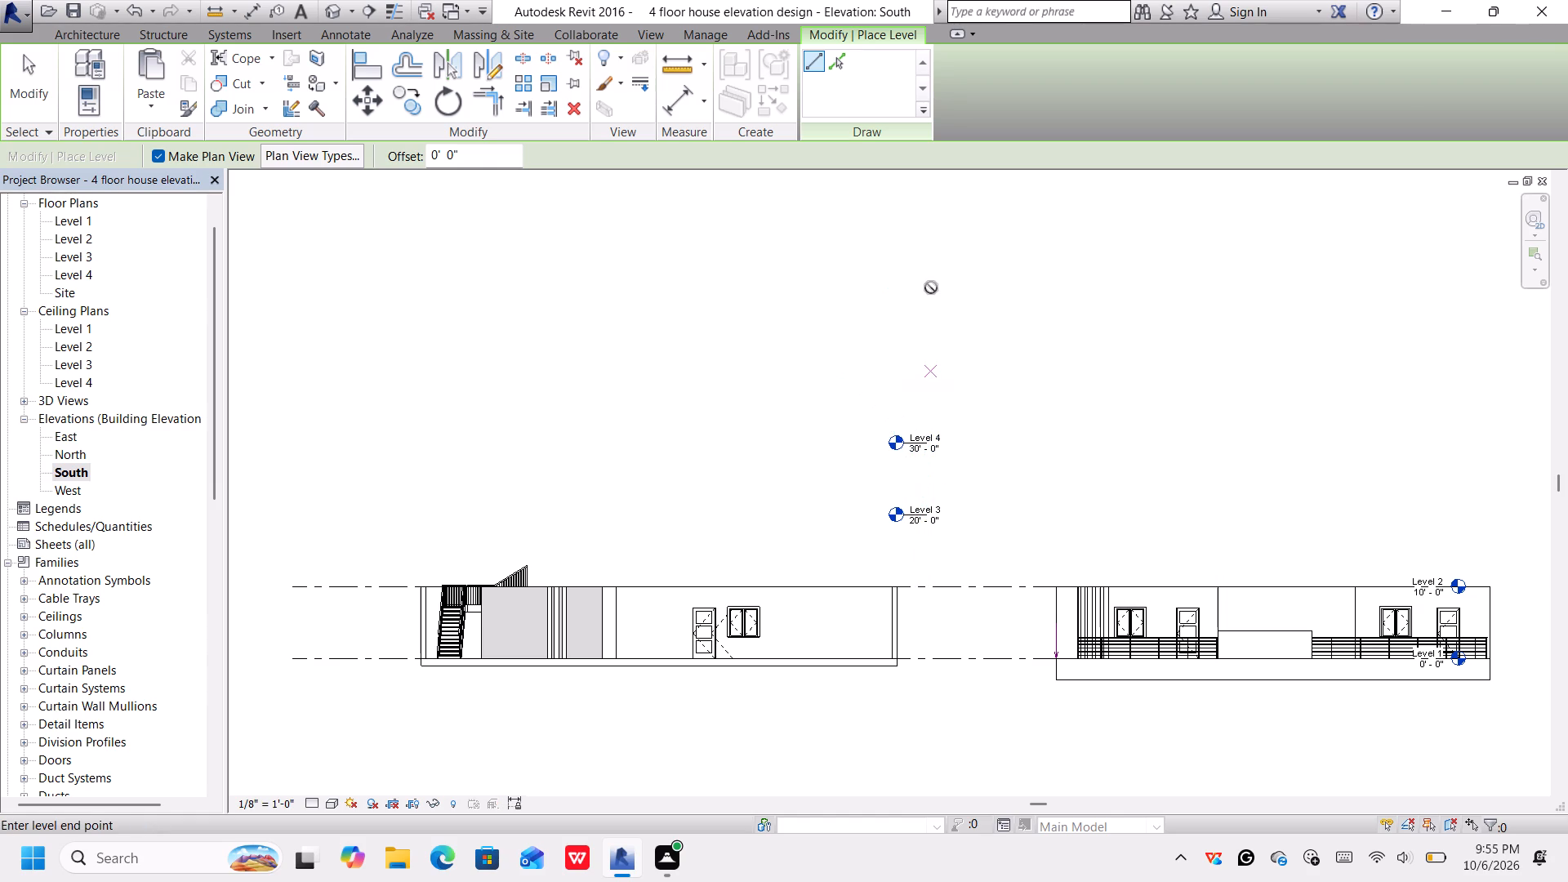
pyautogui.click(903, 349)
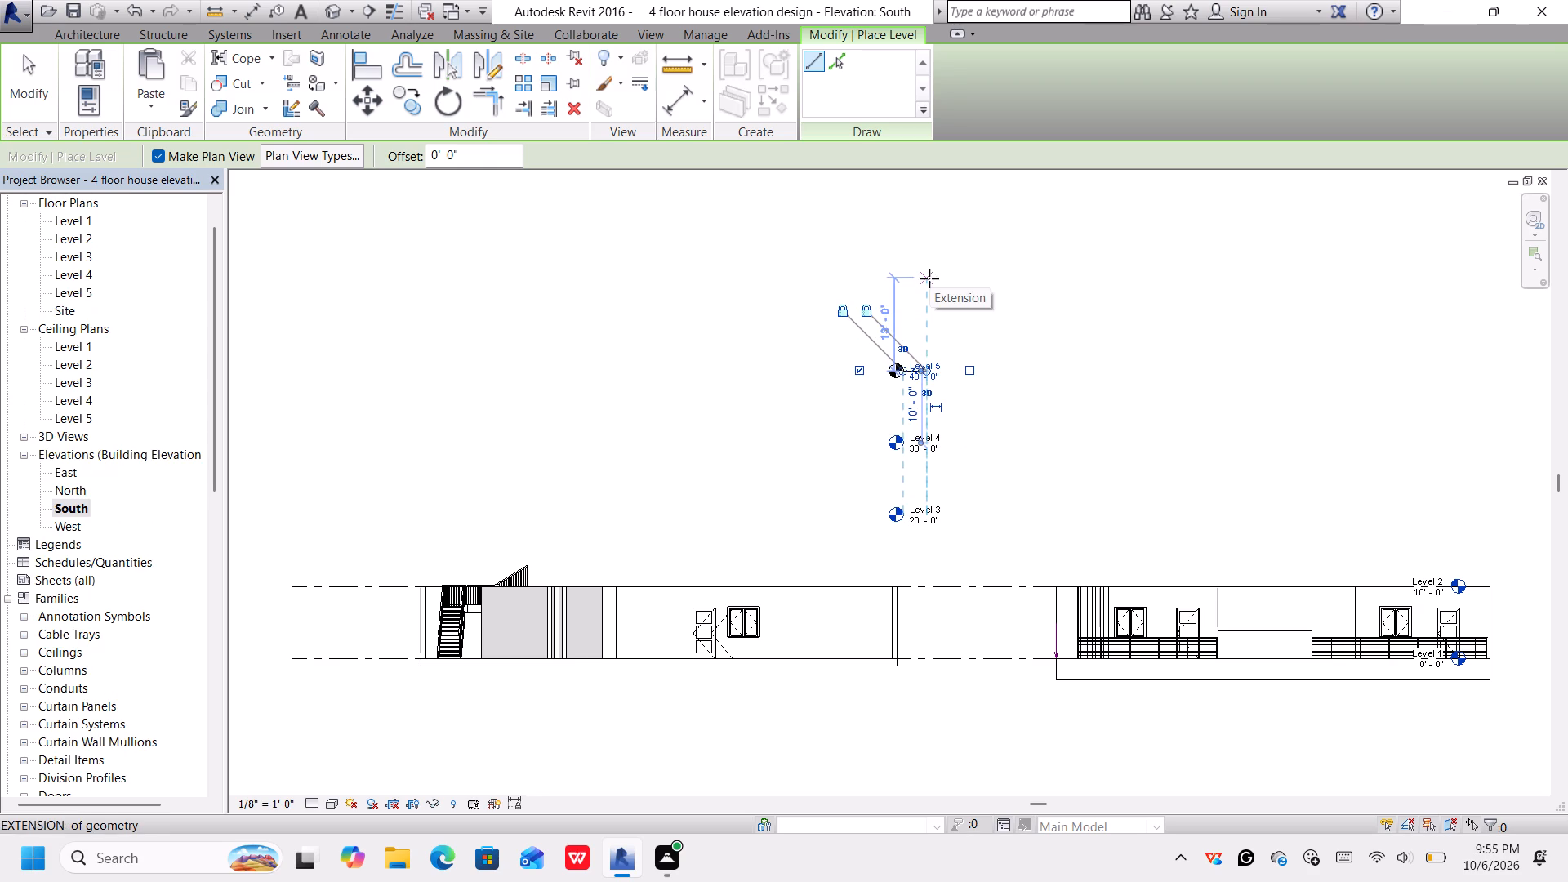
# Place a short level 10' above Level 5, in line with the markers below, and dismiss the notification card.
pyautogui.write('10')
pyautogui.press("'")
pyautogui.press('Return')
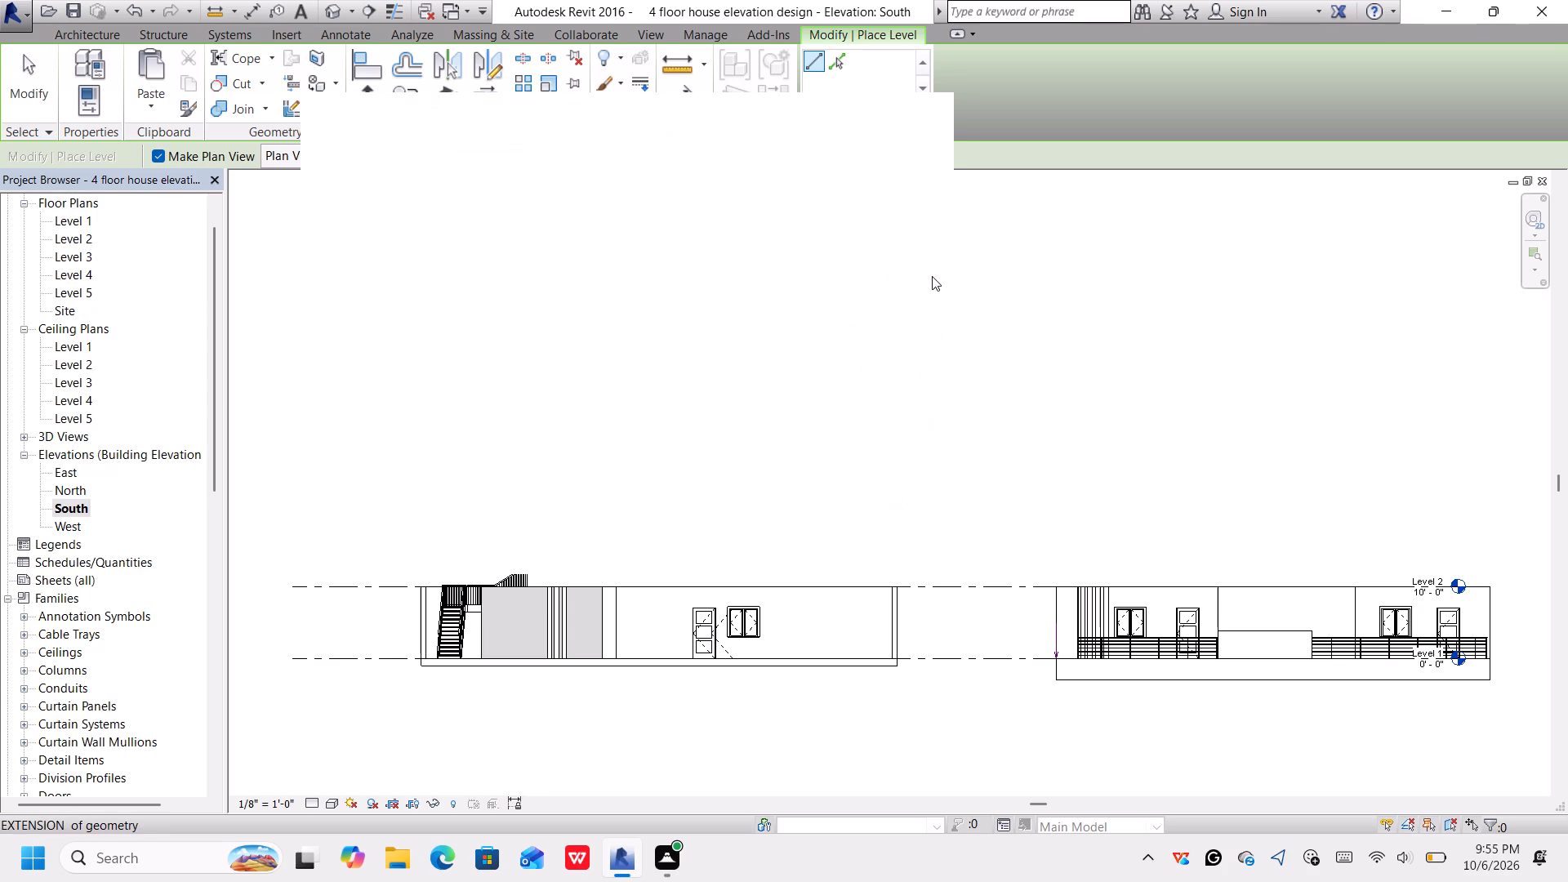
pyautogui.click(921, 120)
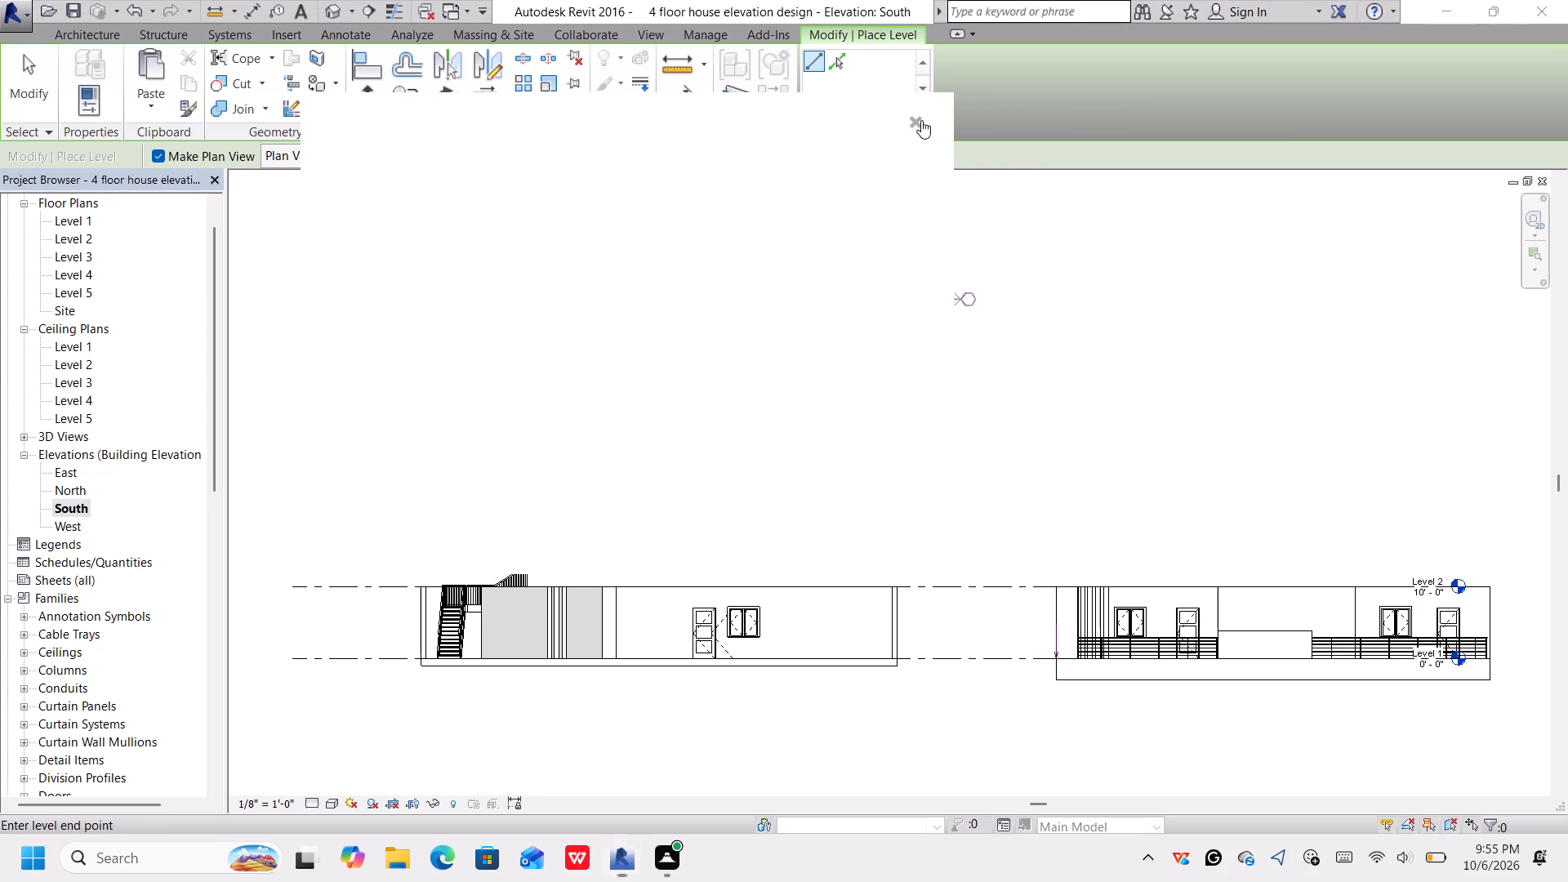
pyautogui.click(919, 121)
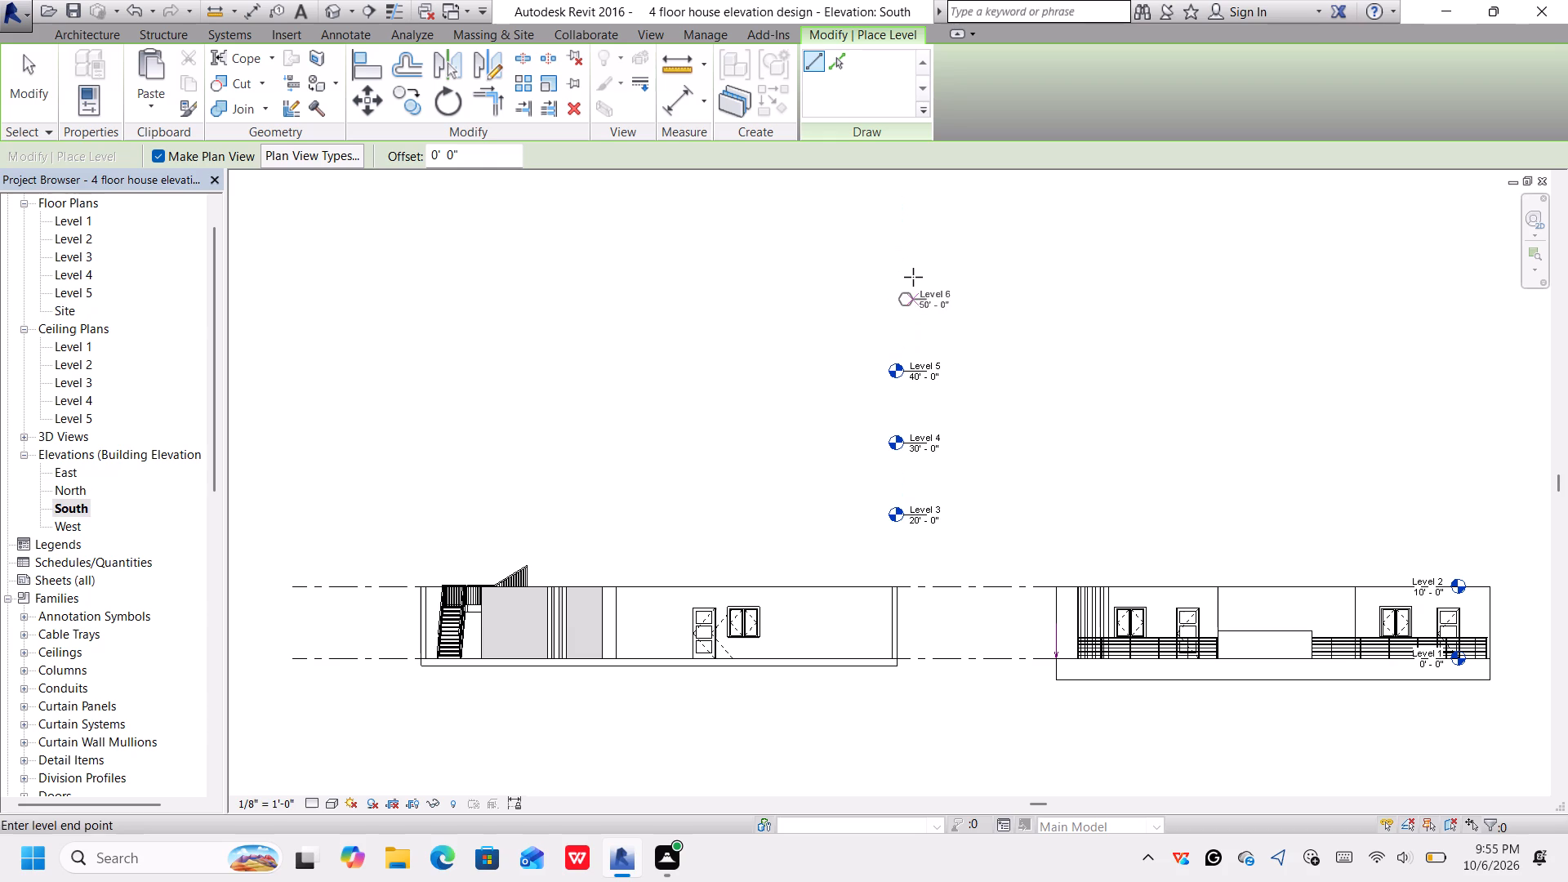
pyautogui.click(901, 274)
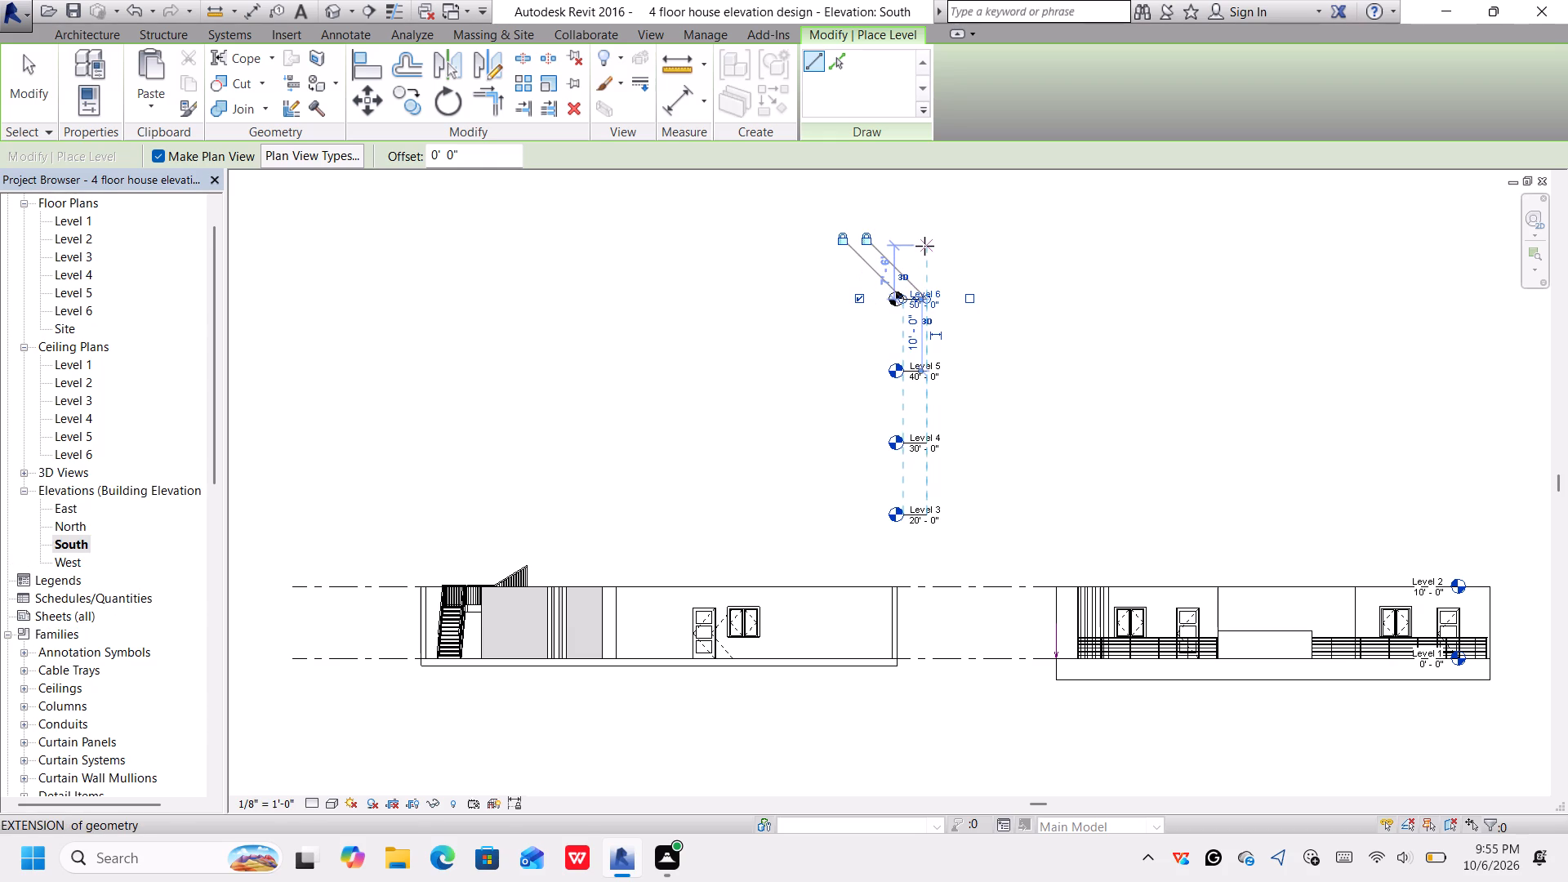
# Place a short level 10' above Level 6, aligned with the markers below, and finish placing levels.
pyautogui.moveTo(924, 247); pyautogui.dragTo(976, 335, button='middle')
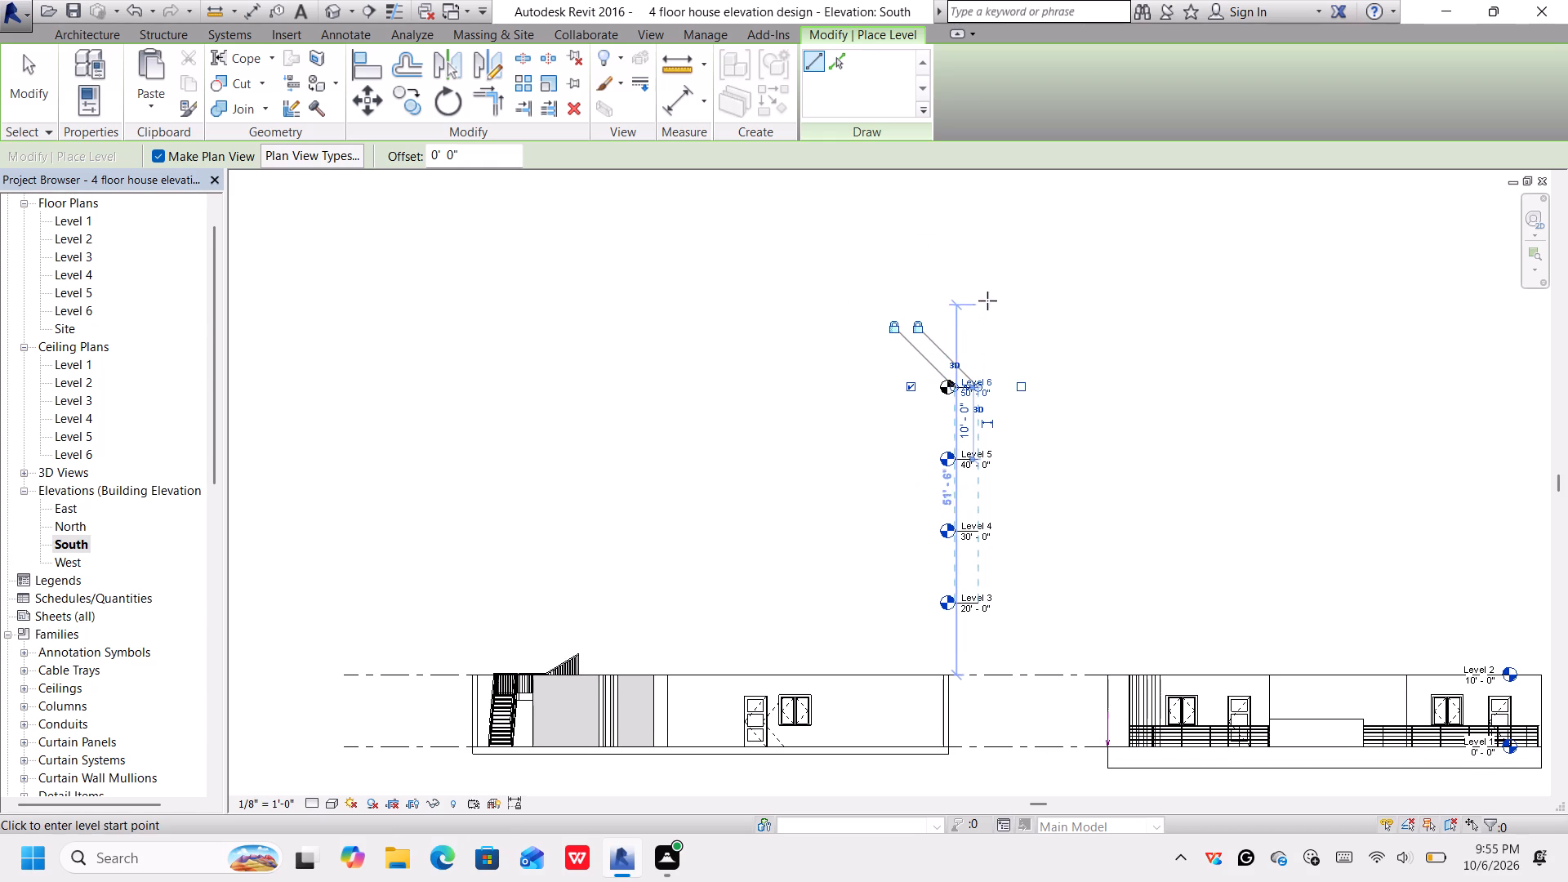
pyautogui.write("10'")
pyautogui.press('Return')
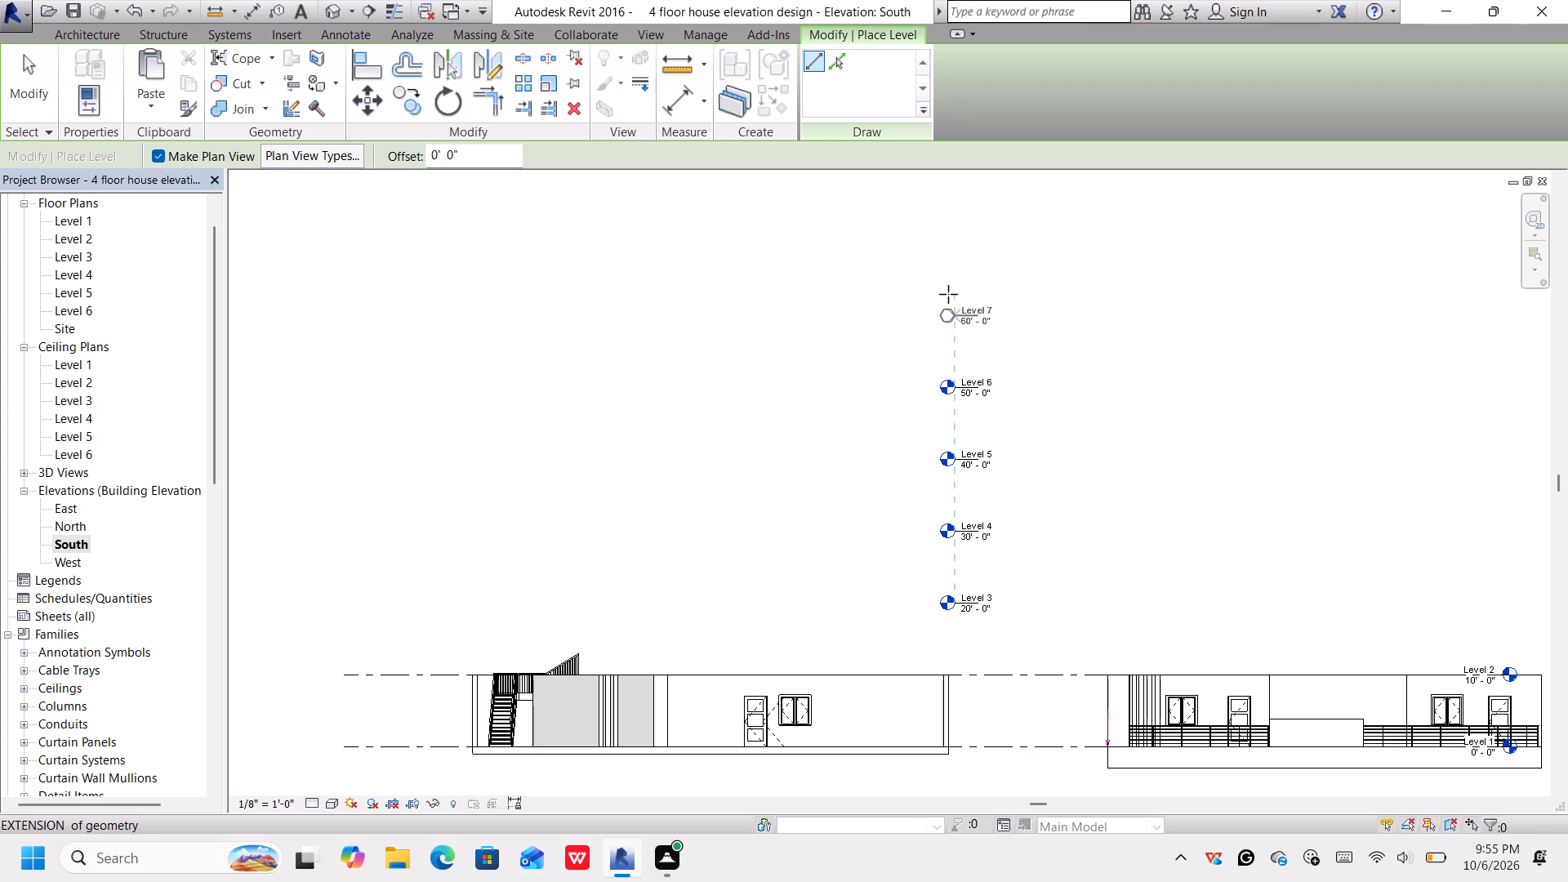
pyautogui.click(947, 294)
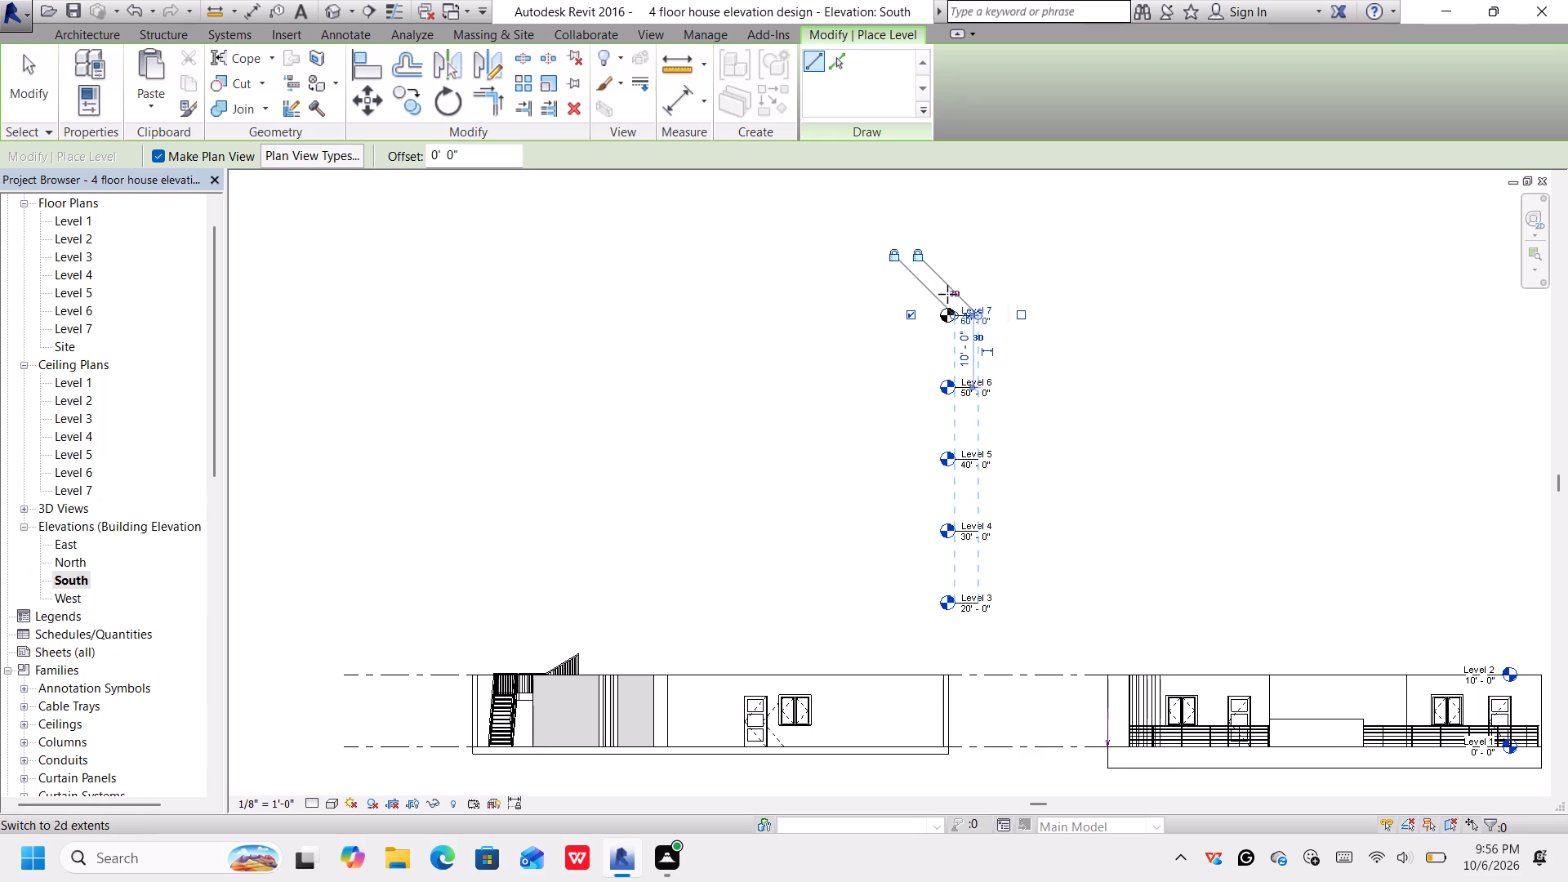
pyautogui.press('space')
pyautogui.press('Escape')
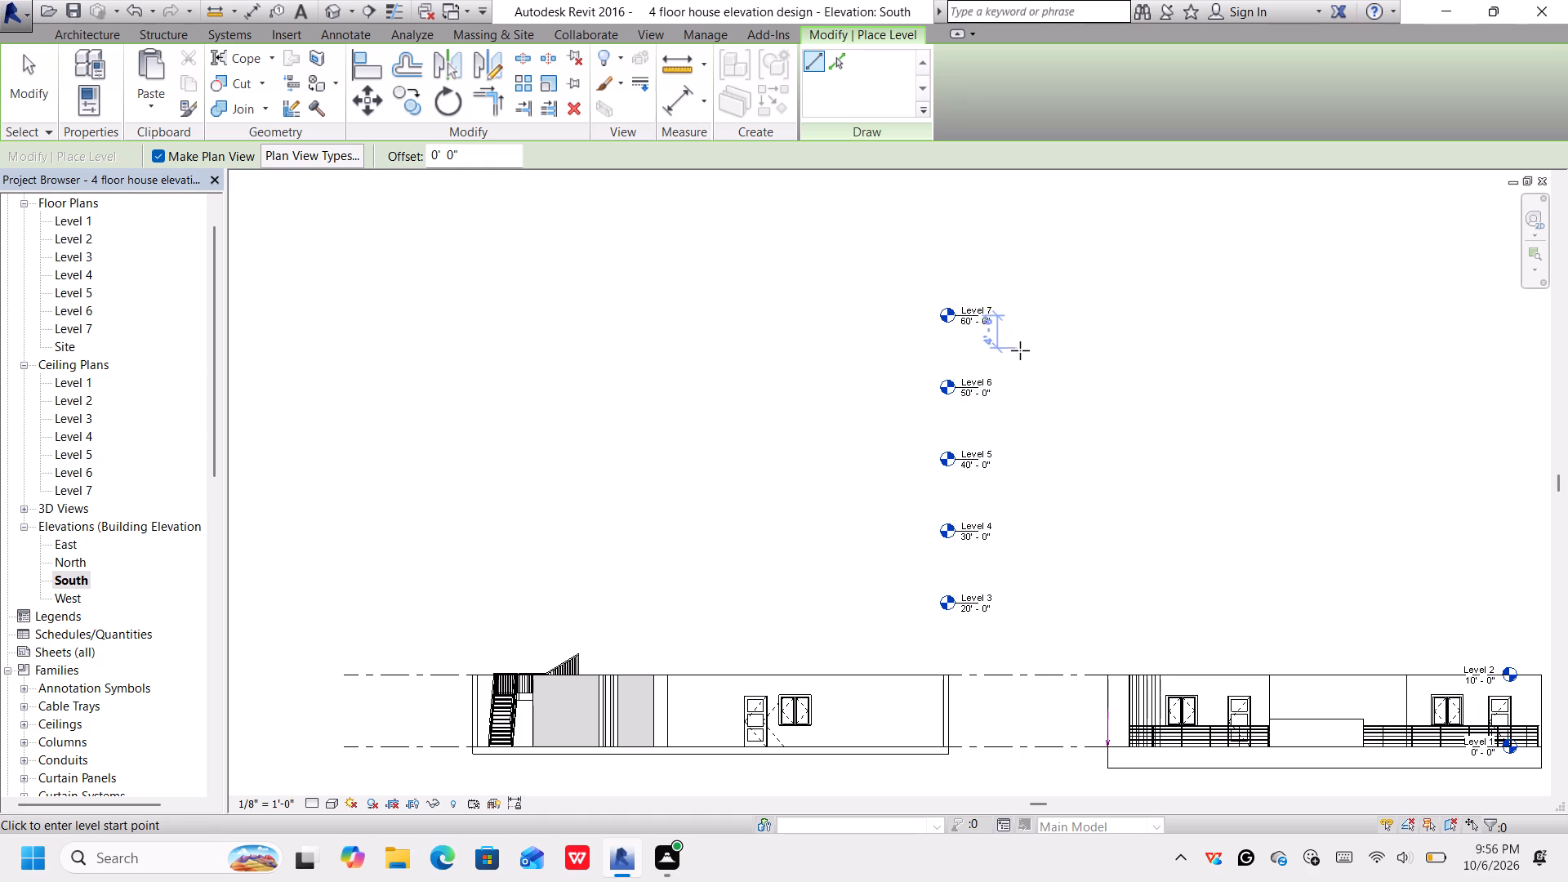
pyautogui.scroll(-1, 1007, 359)
pyautogui.moveTo(999, 388); pyautogui.dragTo(998, 272, button='middle')
pyautogui.press('Escape')
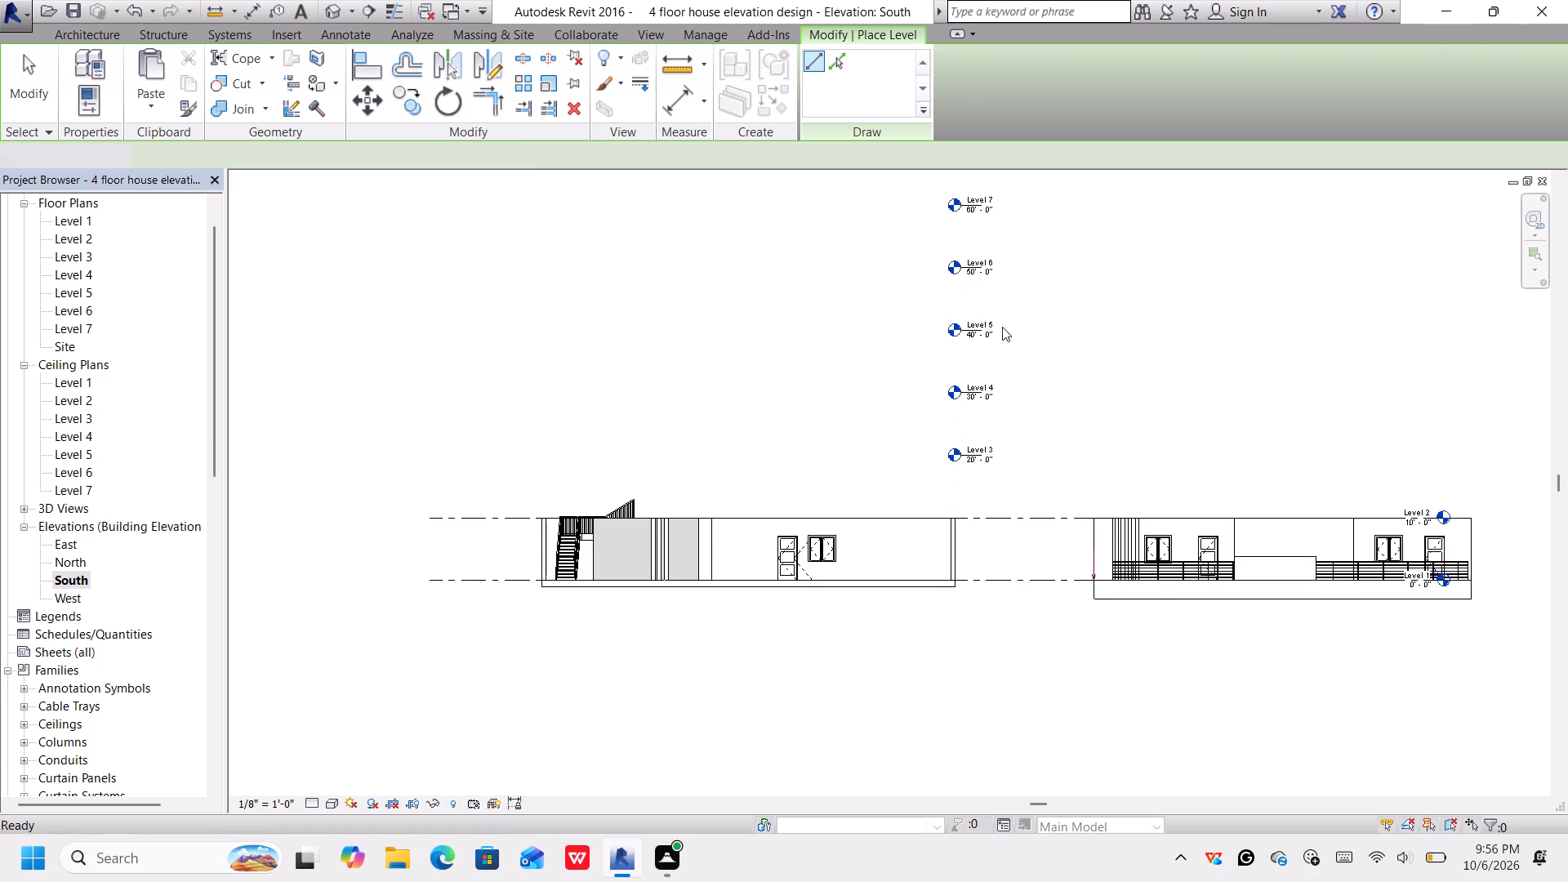
pyautogui.moveTo(988, 330); pyautogui.dragTo(998, 362, button='middle')
pyautogui.middleClick(998, 362)
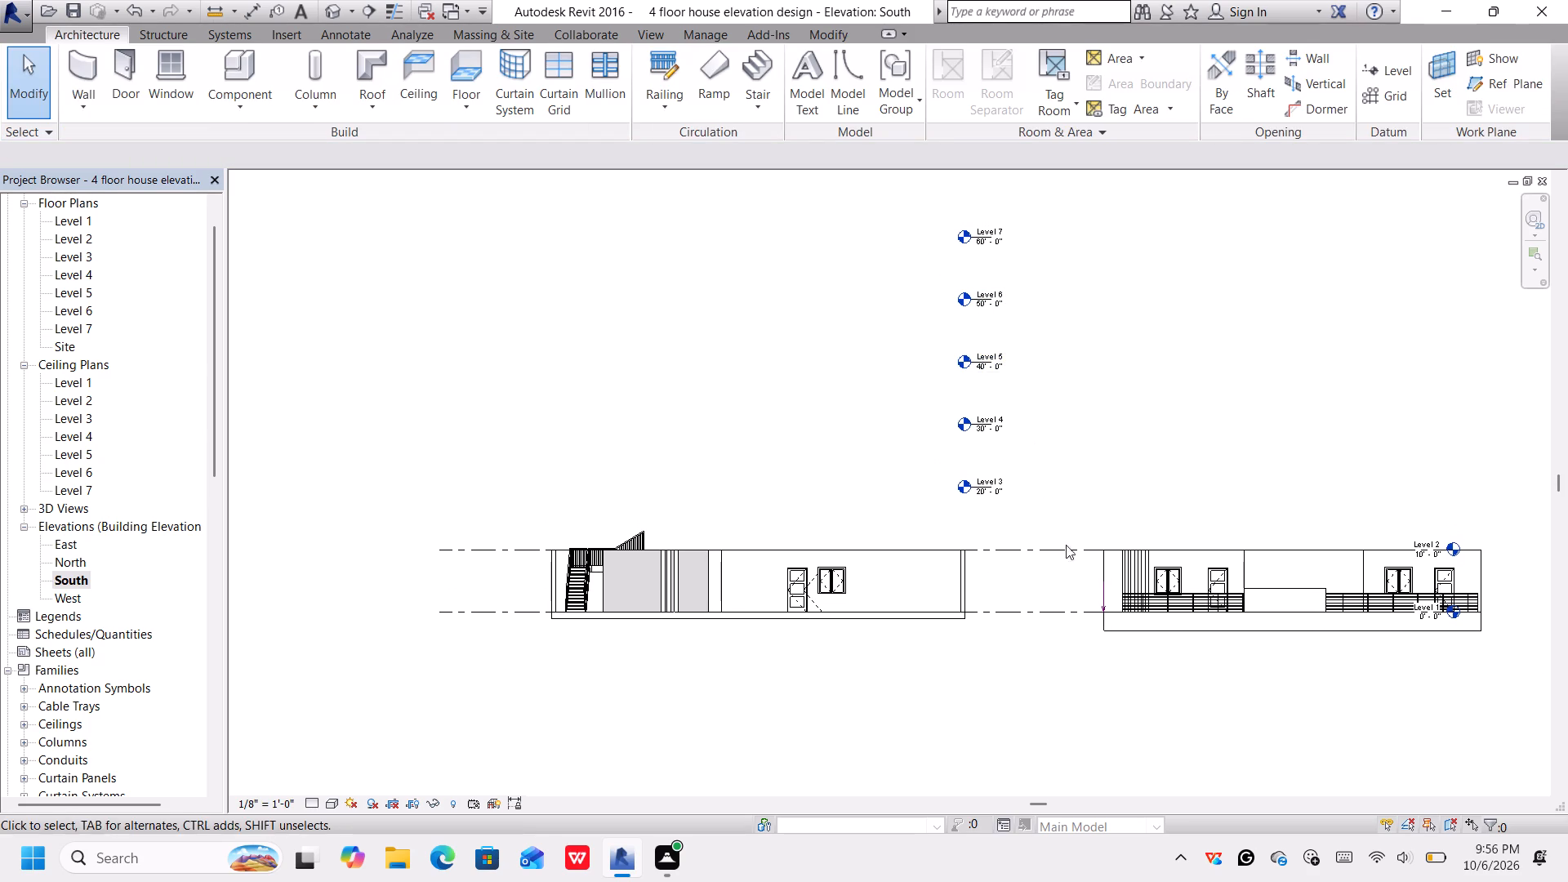
# Paste a copy of the floor group above the ground-floor building and nudge it down onto the Level 2 line.
pyautogui.click(1108, 577)
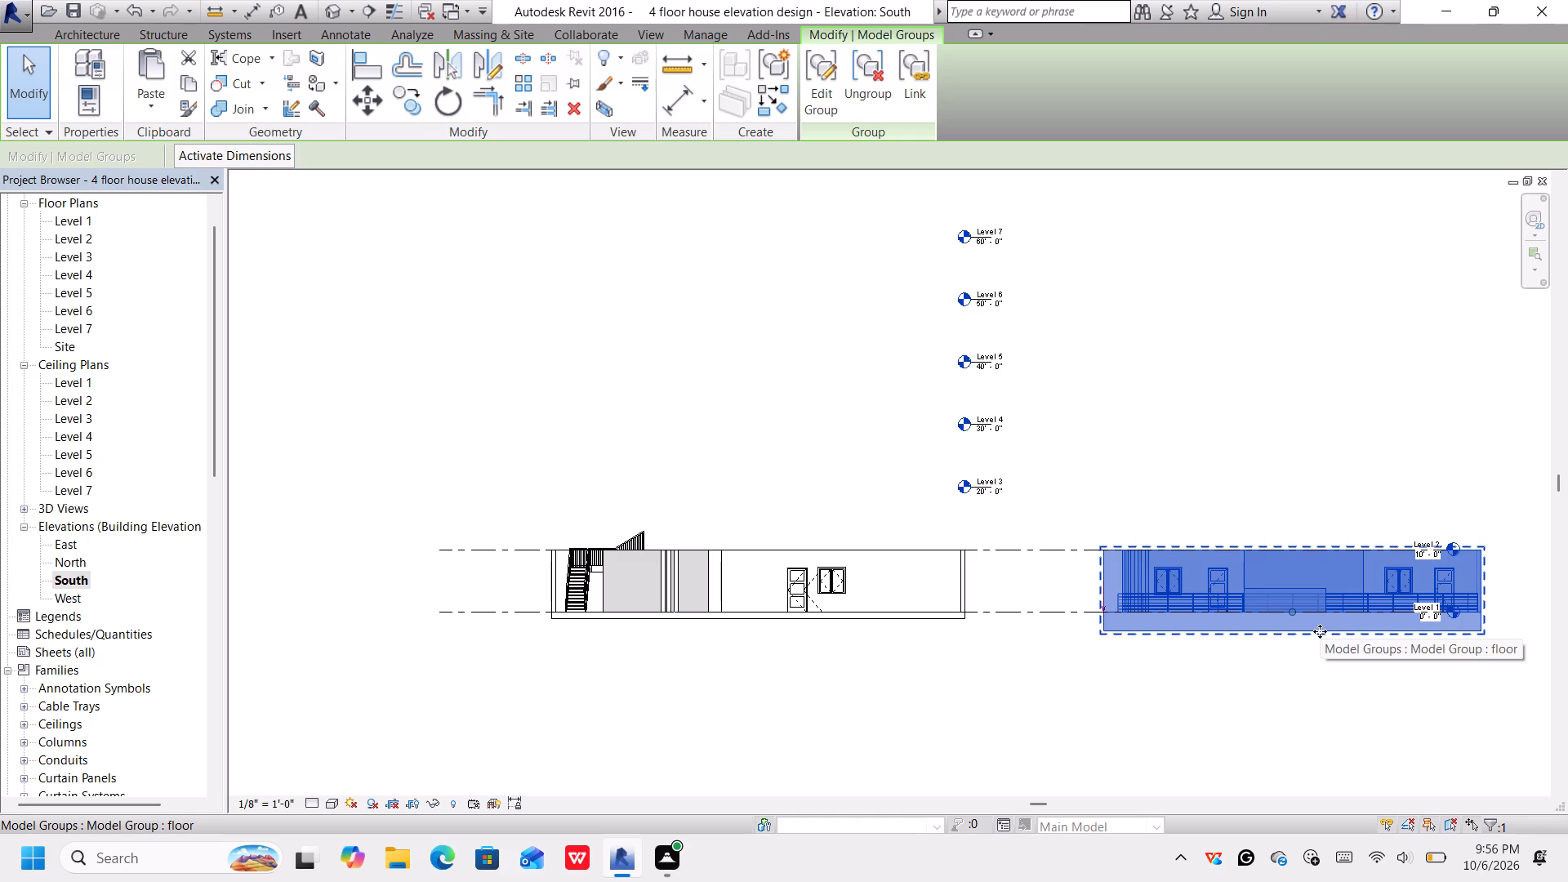
pyautogui.hotkey('ctrl', 'v')
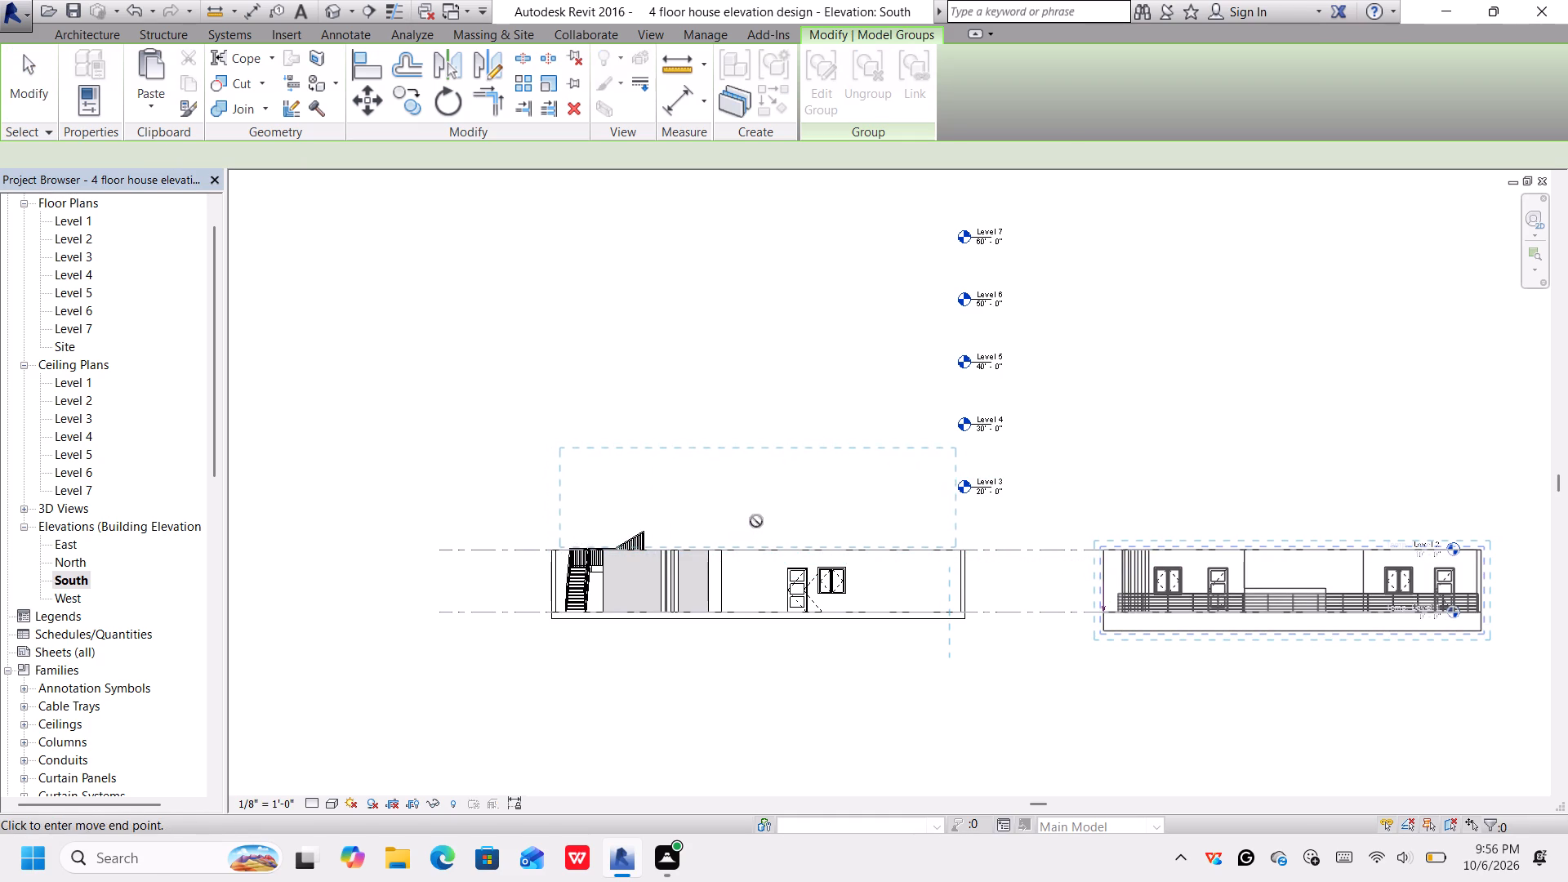
pyautogui.click(755, 522)
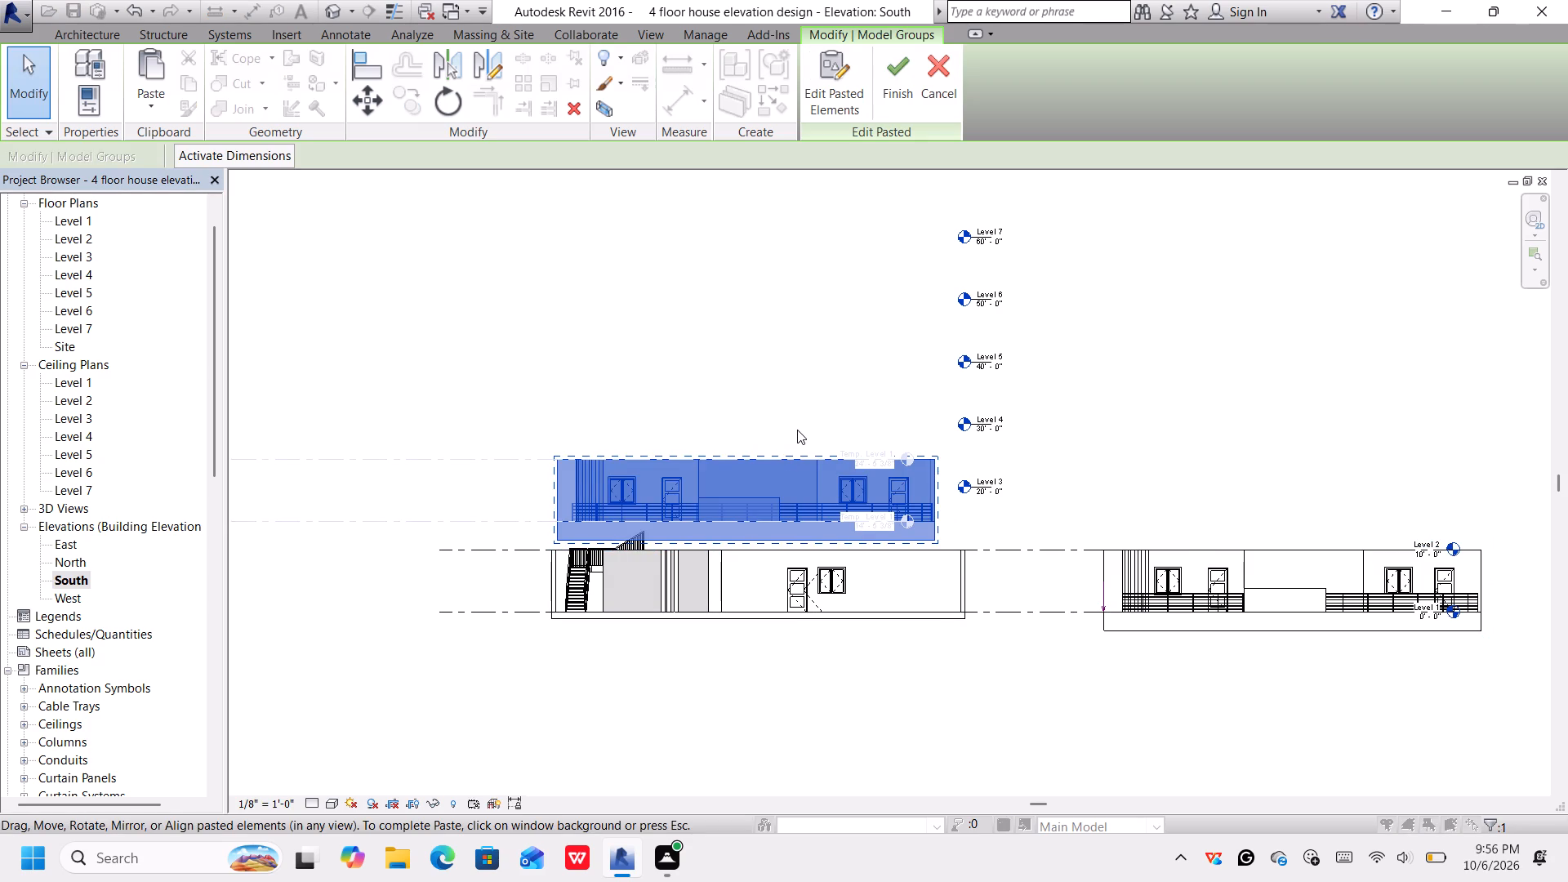
pyautogui.scroll(2, 797, 430)
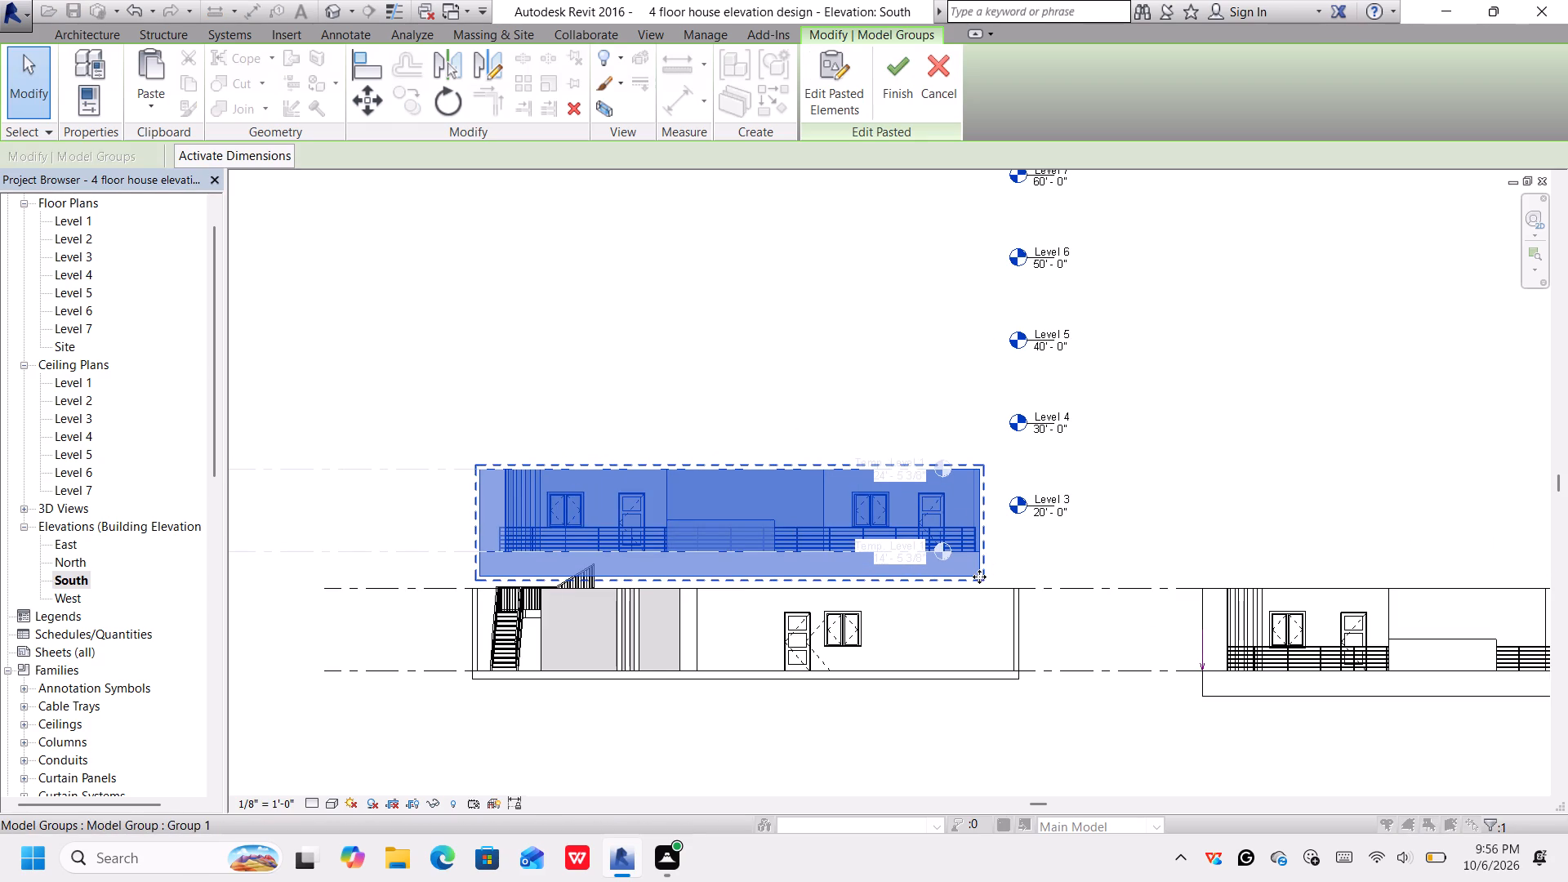
pyautogui.moveTo(979, 577); pyautogui.dragTo(981, 589)
pyautogui.press('Down')
pyautogui.press('Down')
pyautogui.press('Down')
pyautogui.press('Down')
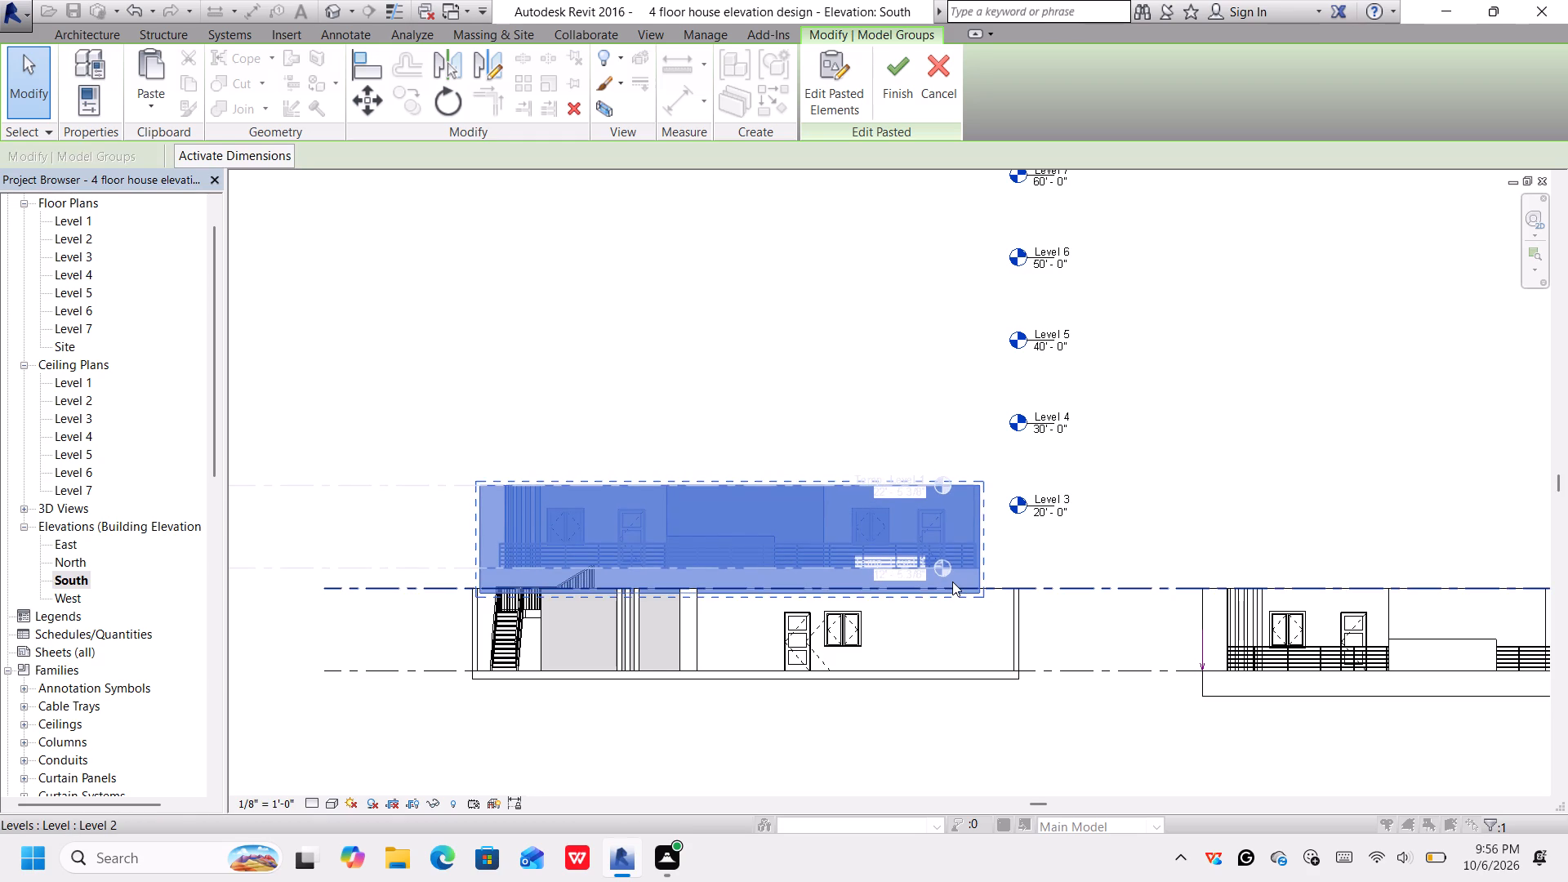
pyautogui.press('Up')
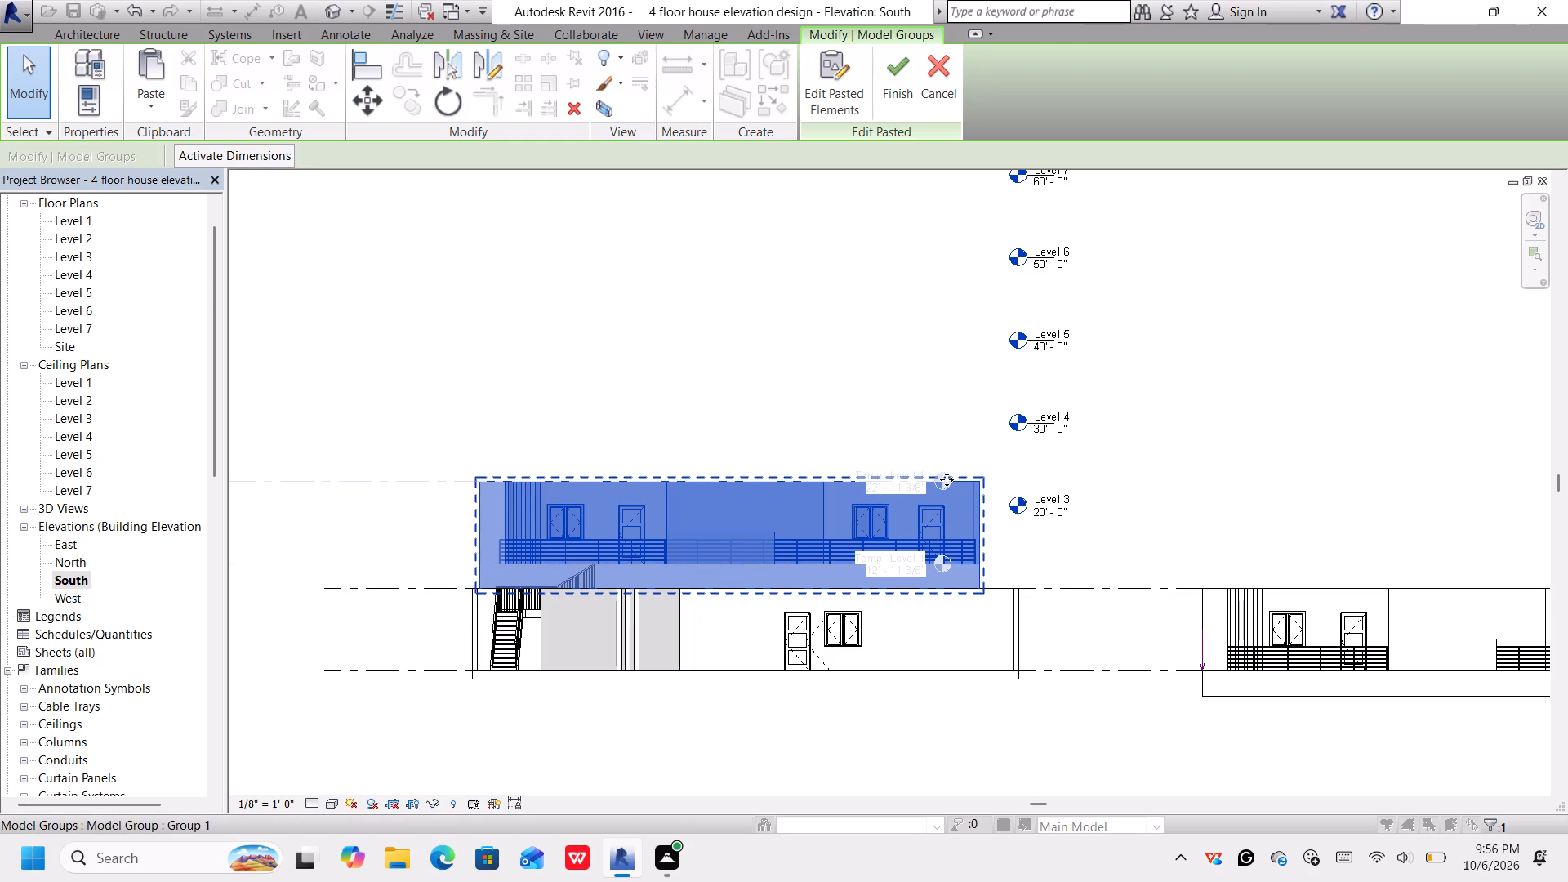
# Paste a second floor group copy above the first, nudge it down to sit on it, and dismiss the notification card.
pyautogui.moveTo(948, 473); pyautogui.dragTo(1013, 523, button='middle')
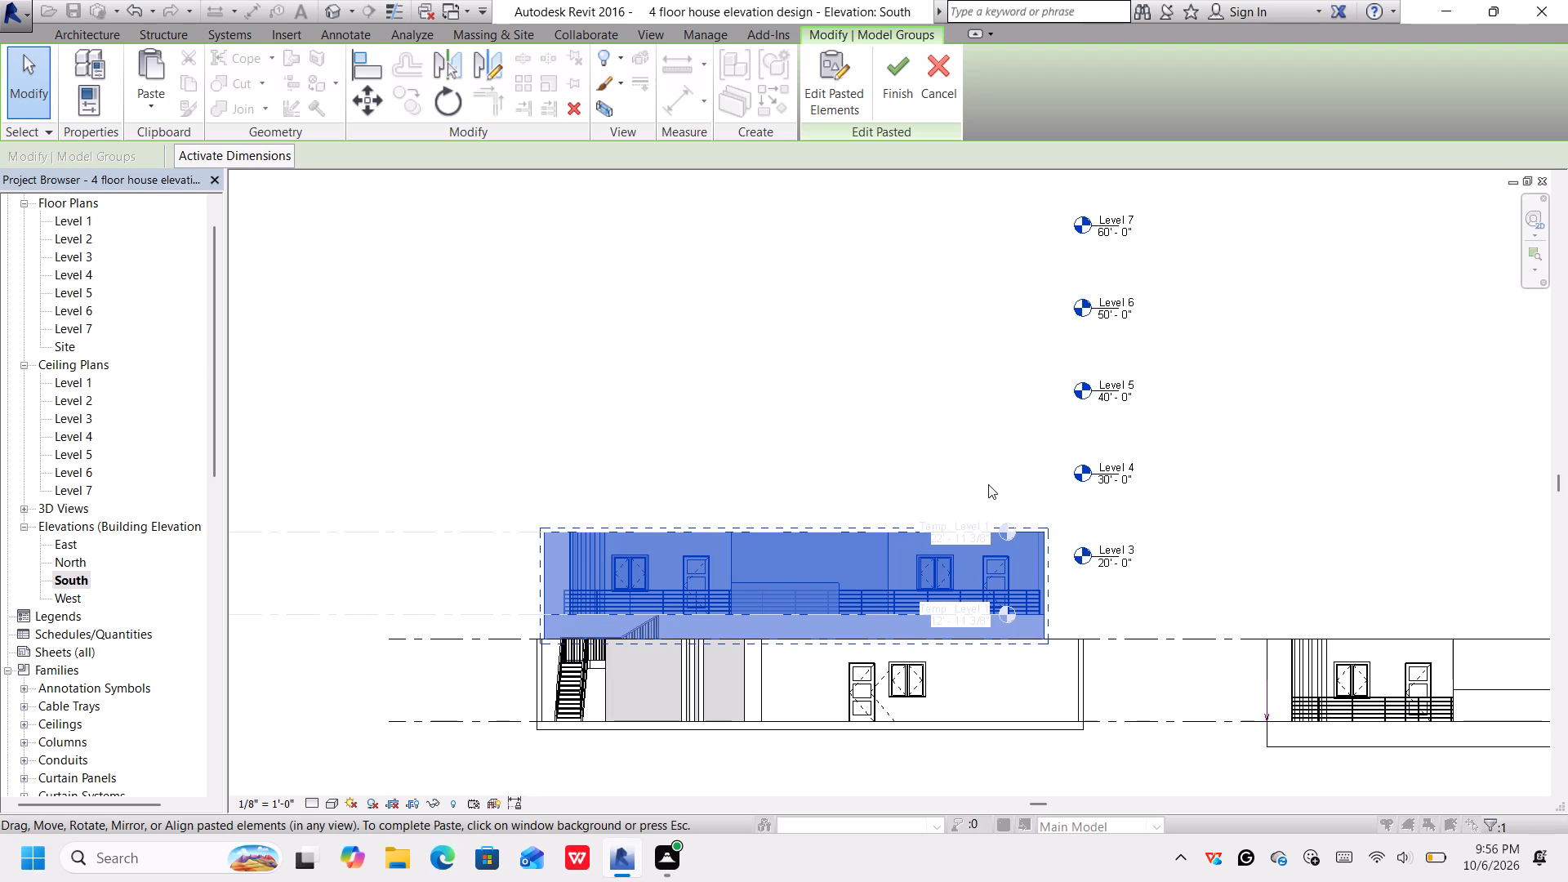
pyautogui.hotkey('ctrl', 'v')
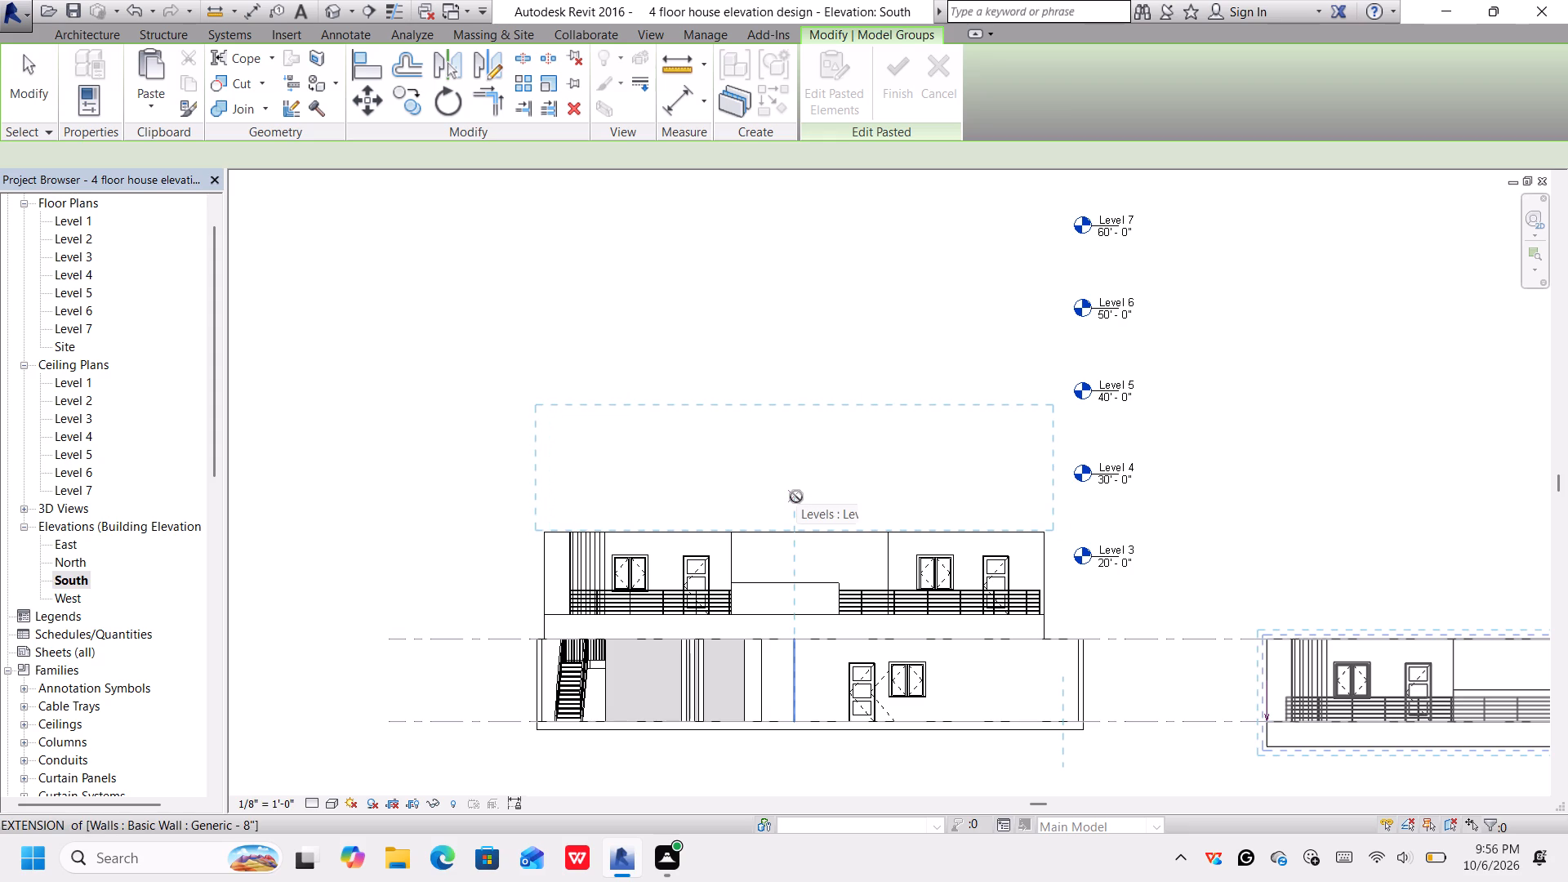
pyautogui.click(796, 497)
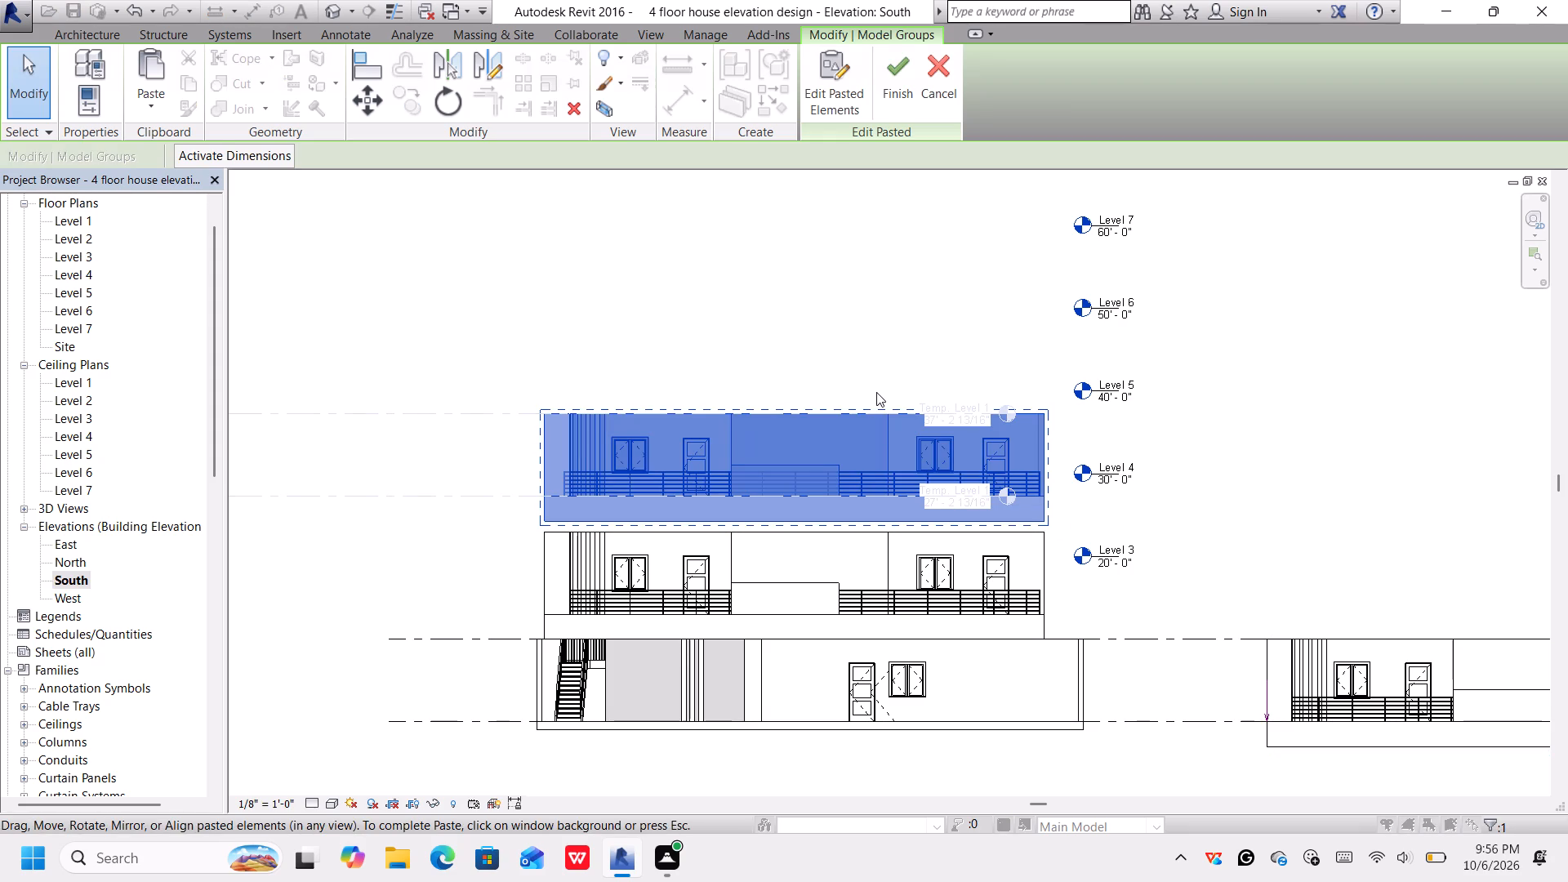
pyautogui.press('Down')
pyautogui.press('Down')
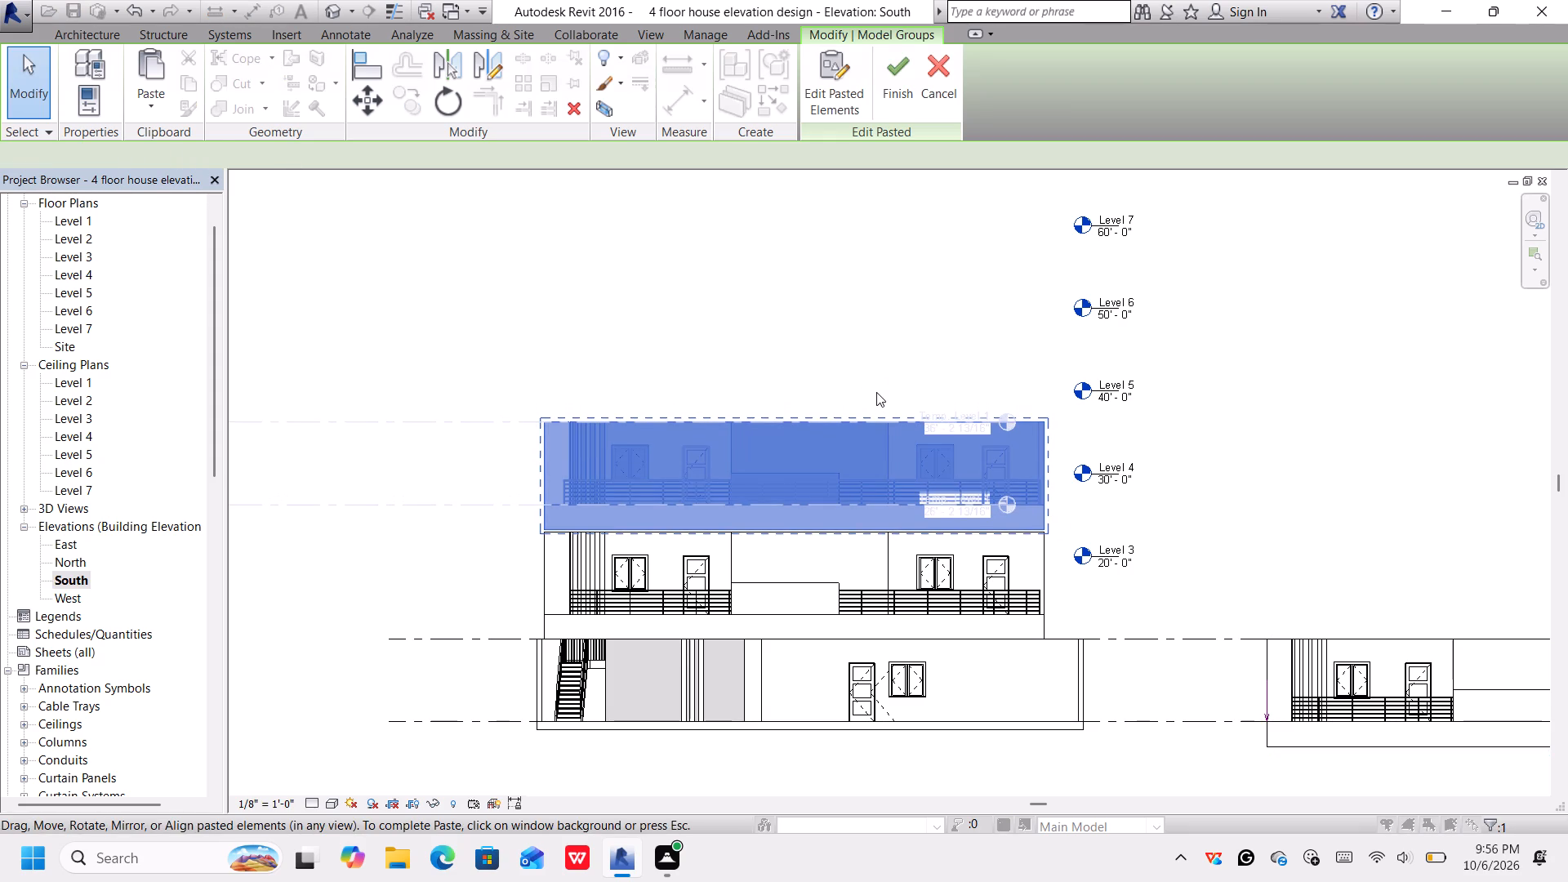
pyautogui.press('Down')
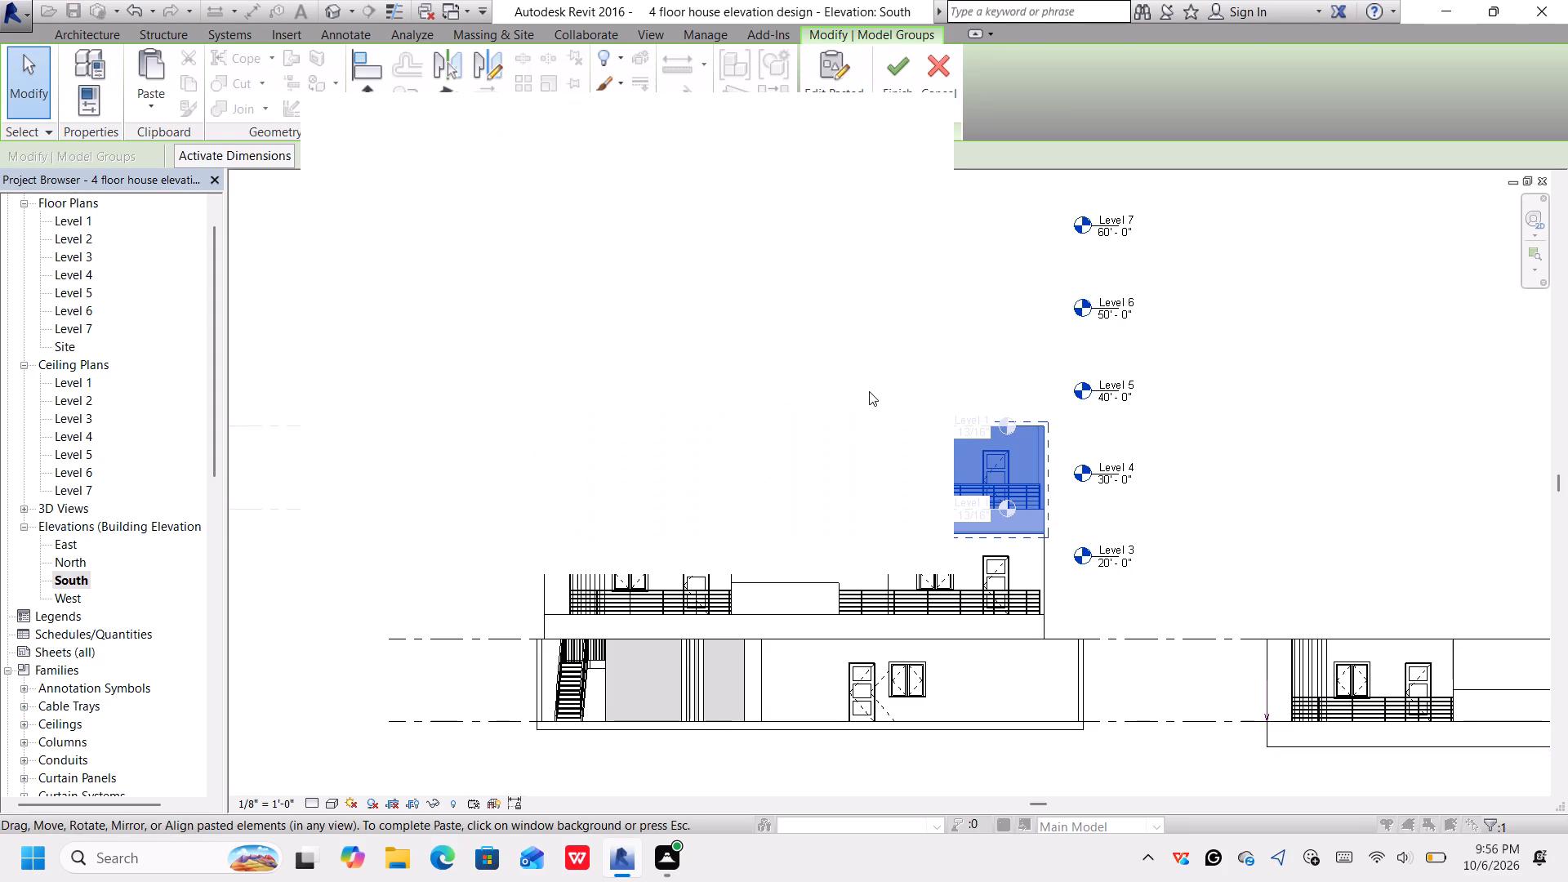
pyautogui.click(920, 125)
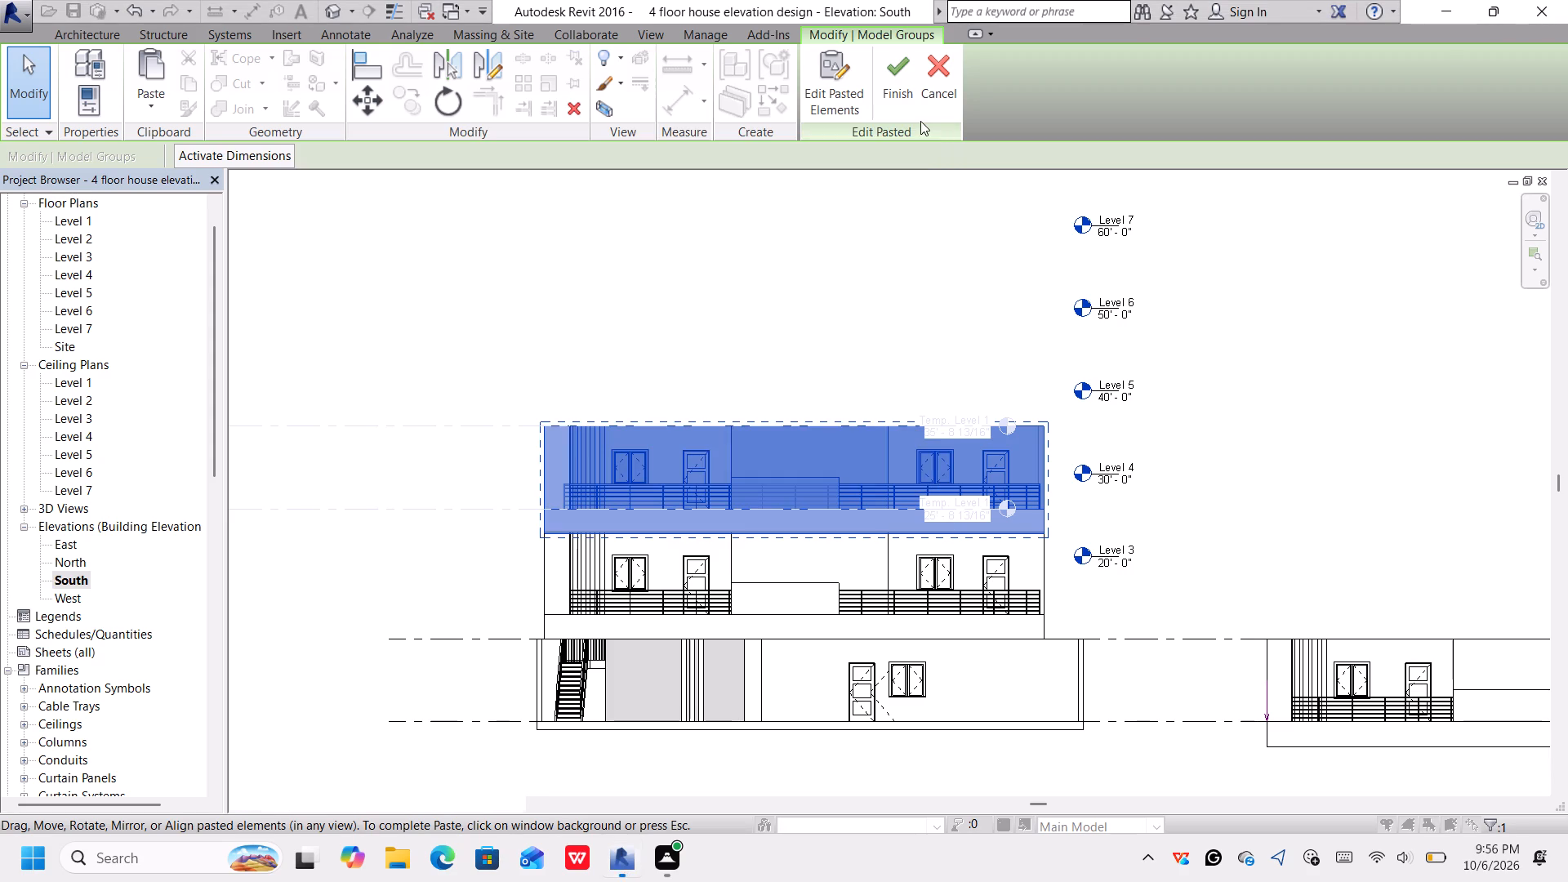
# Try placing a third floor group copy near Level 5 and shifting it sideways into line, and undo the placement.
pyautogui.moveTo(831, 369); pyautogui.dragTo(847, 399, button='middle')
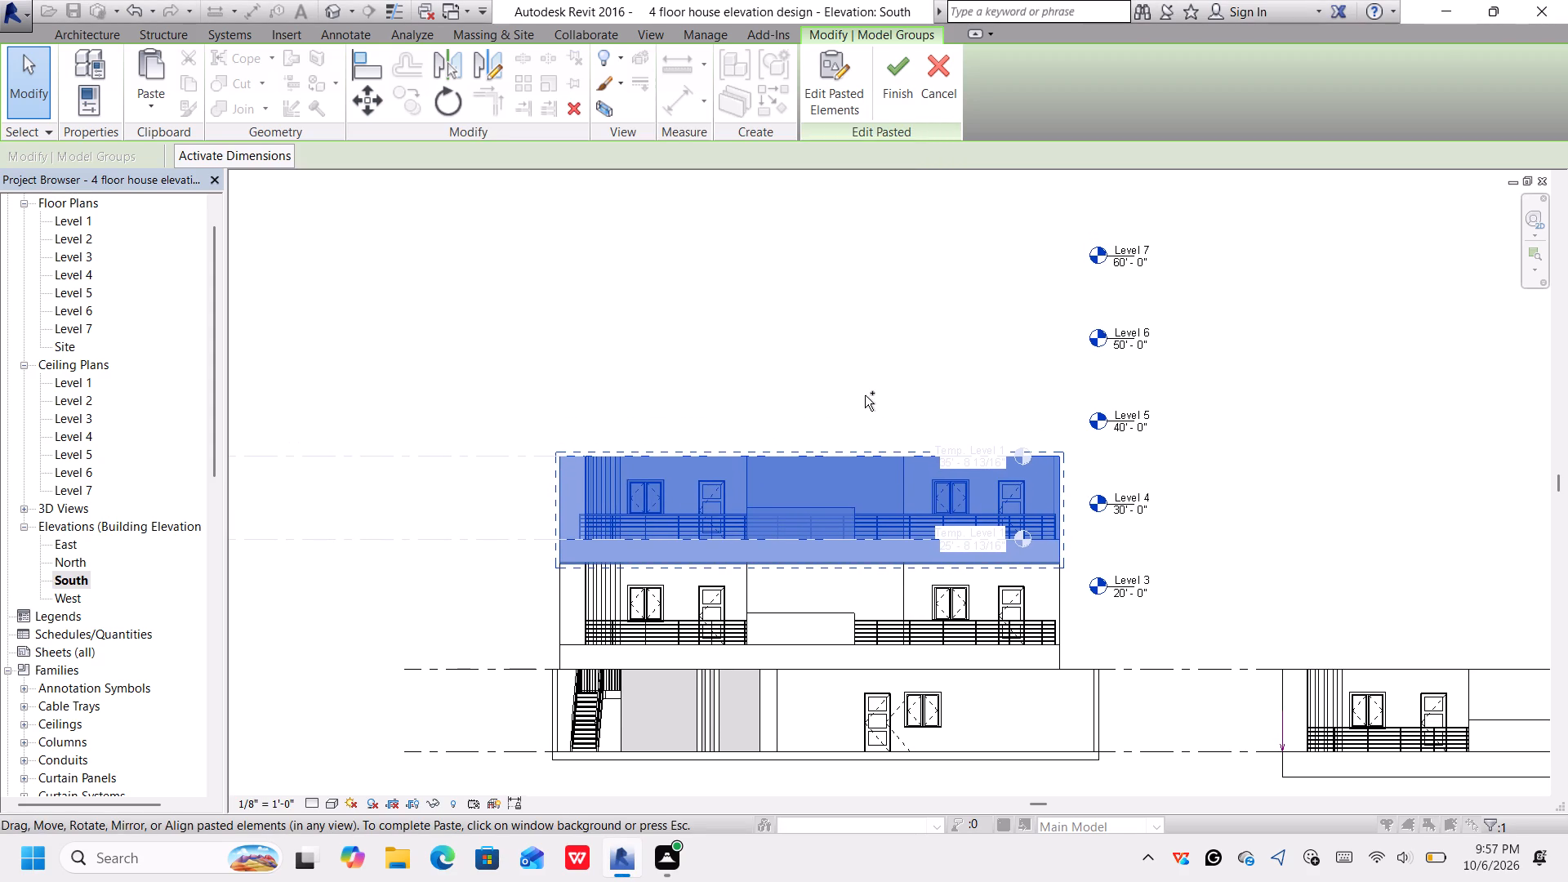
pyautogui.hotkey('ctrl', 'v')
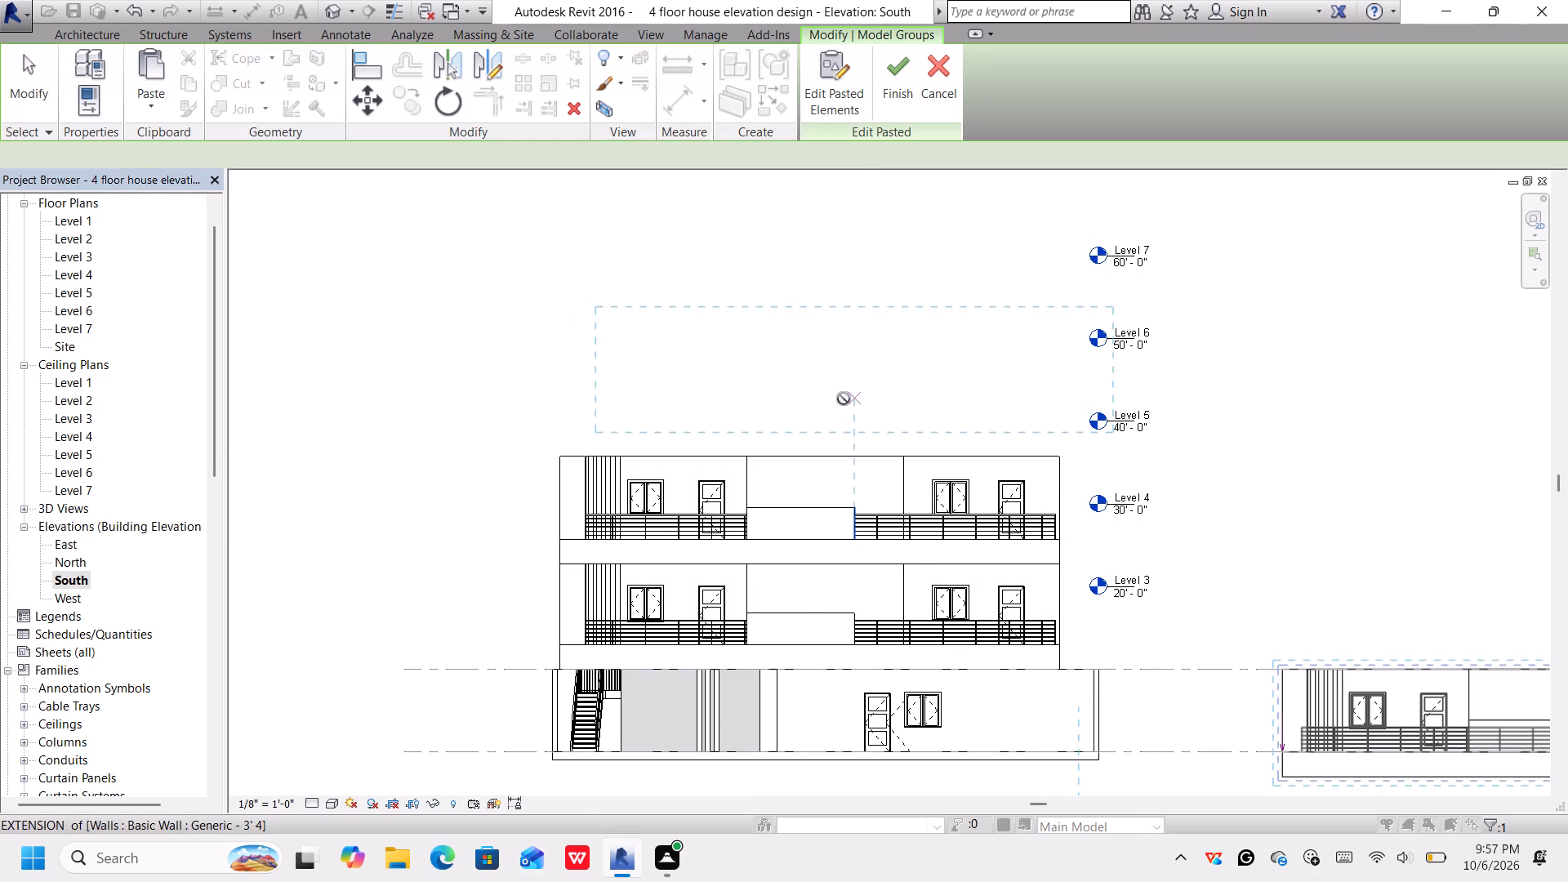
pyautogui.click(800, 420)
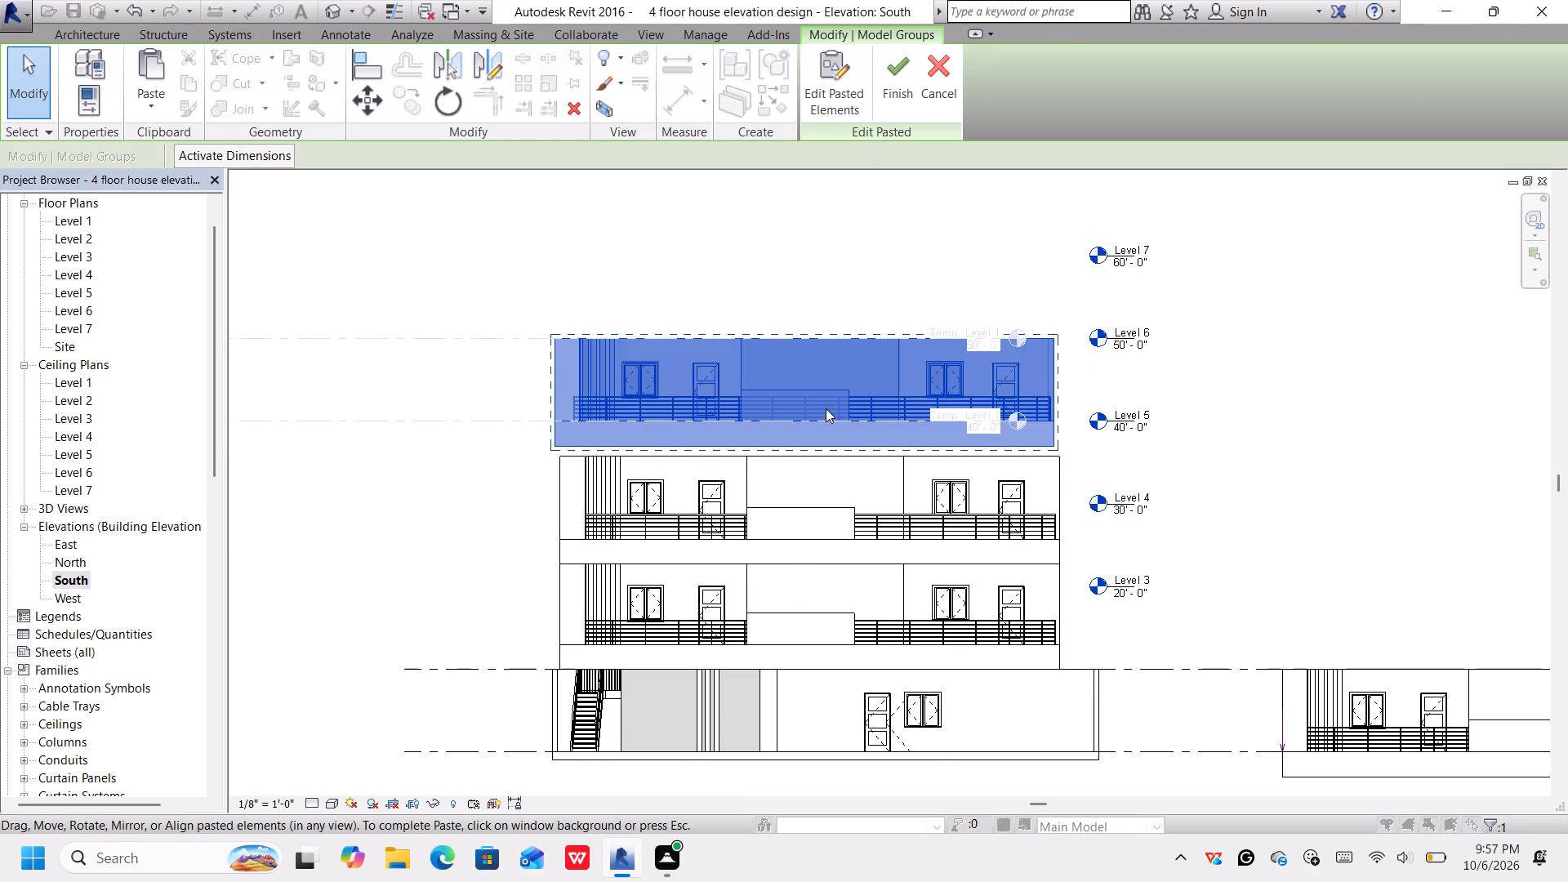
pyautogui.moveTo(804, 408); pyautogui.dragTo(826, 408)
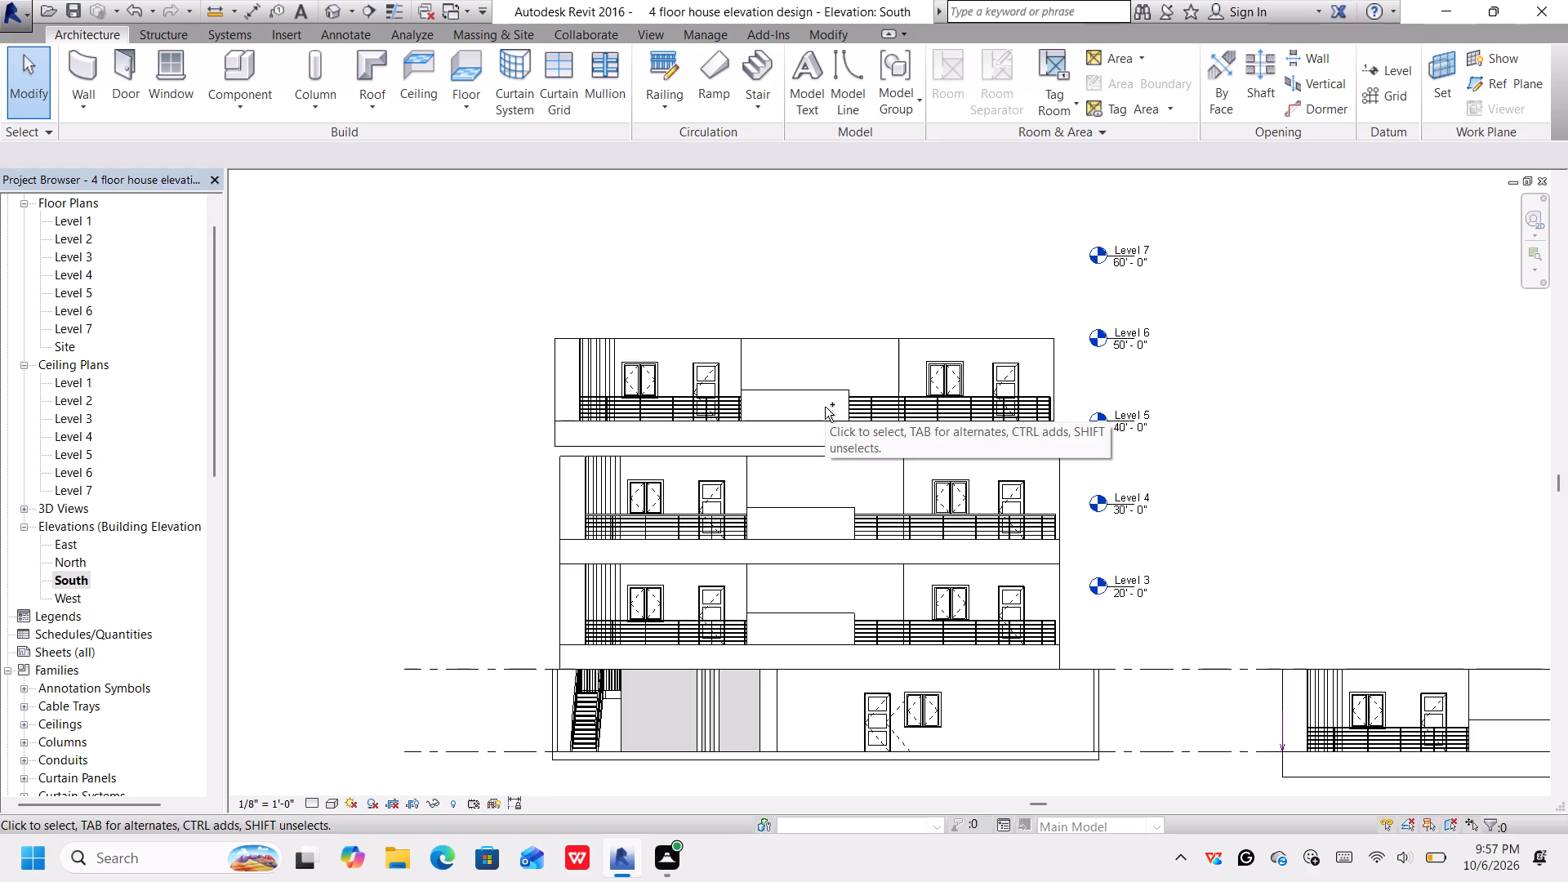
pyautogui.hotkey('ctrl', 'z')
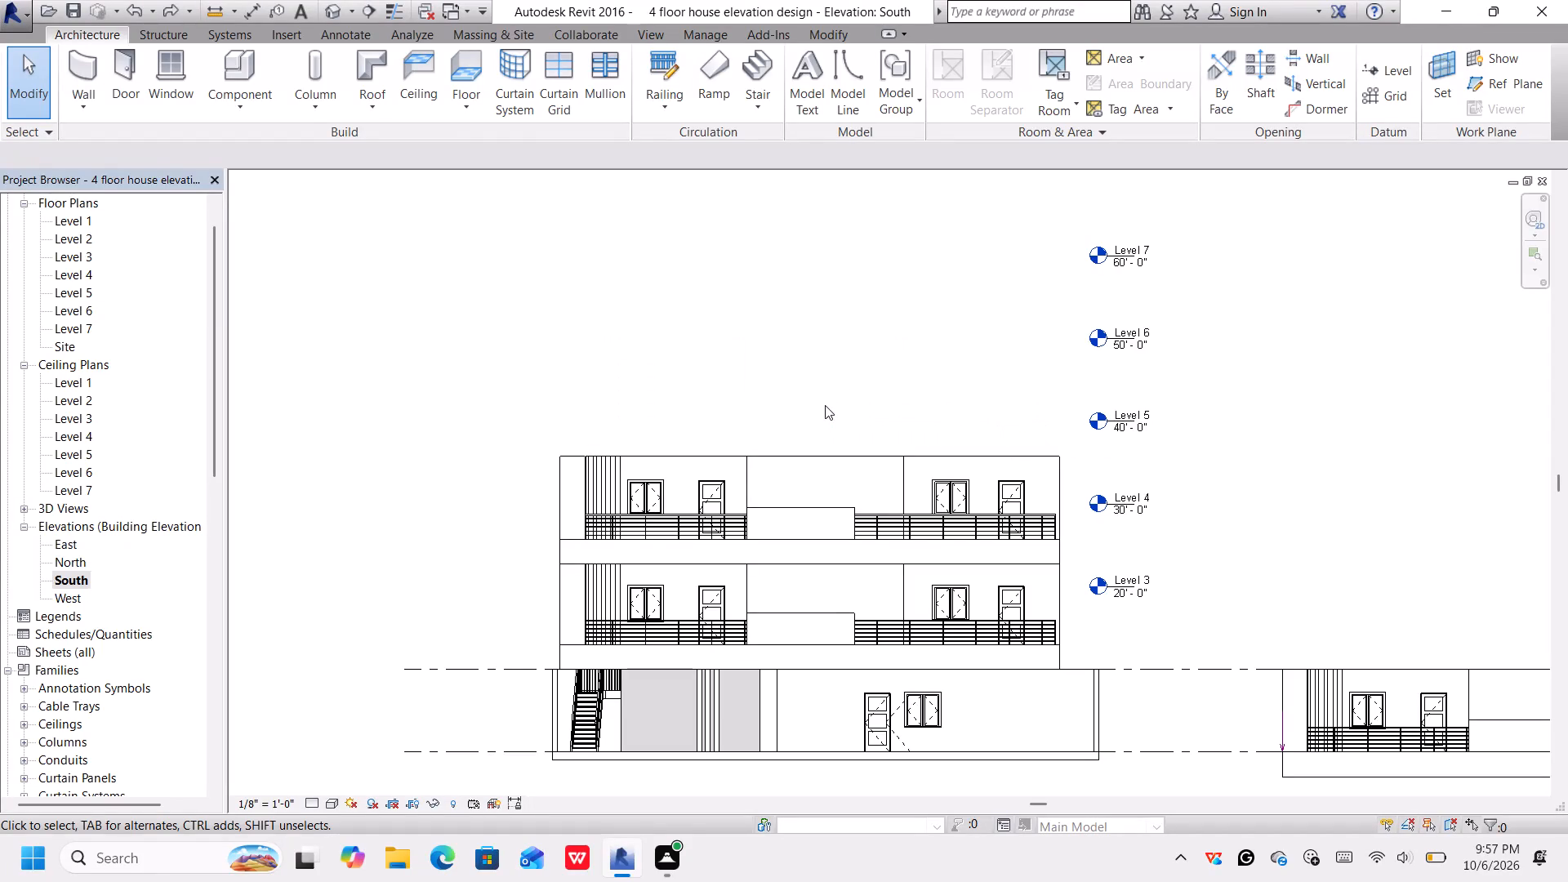
# Paste a third floor group copy in line with the stack and nudge it down onto the second copy.
pyautogui.hotkey('ctrl', 'v')
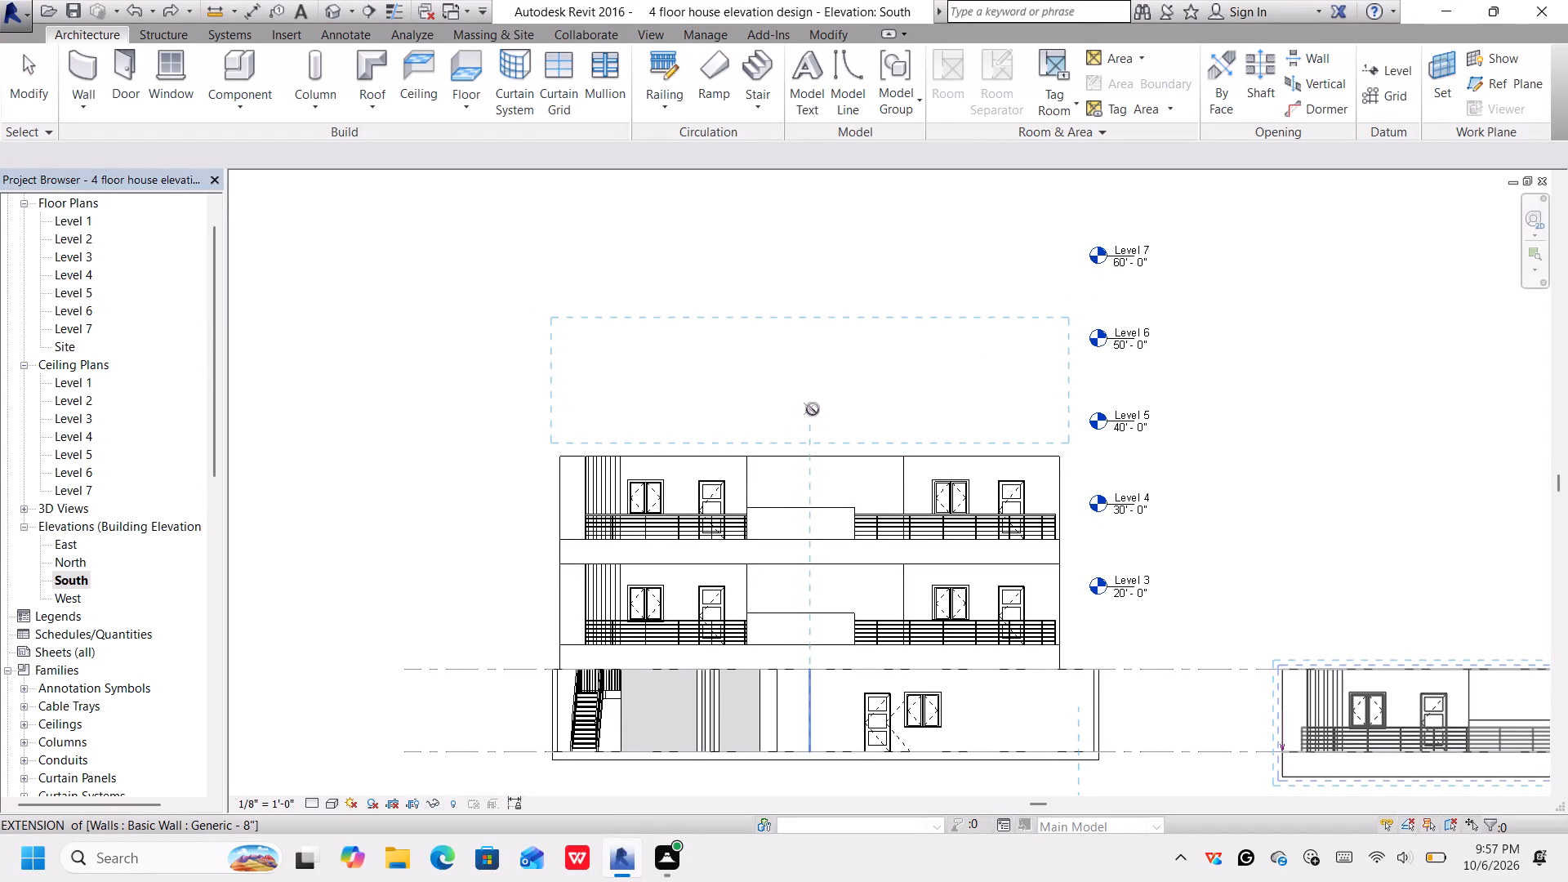
pyautogui.click(817, 410)
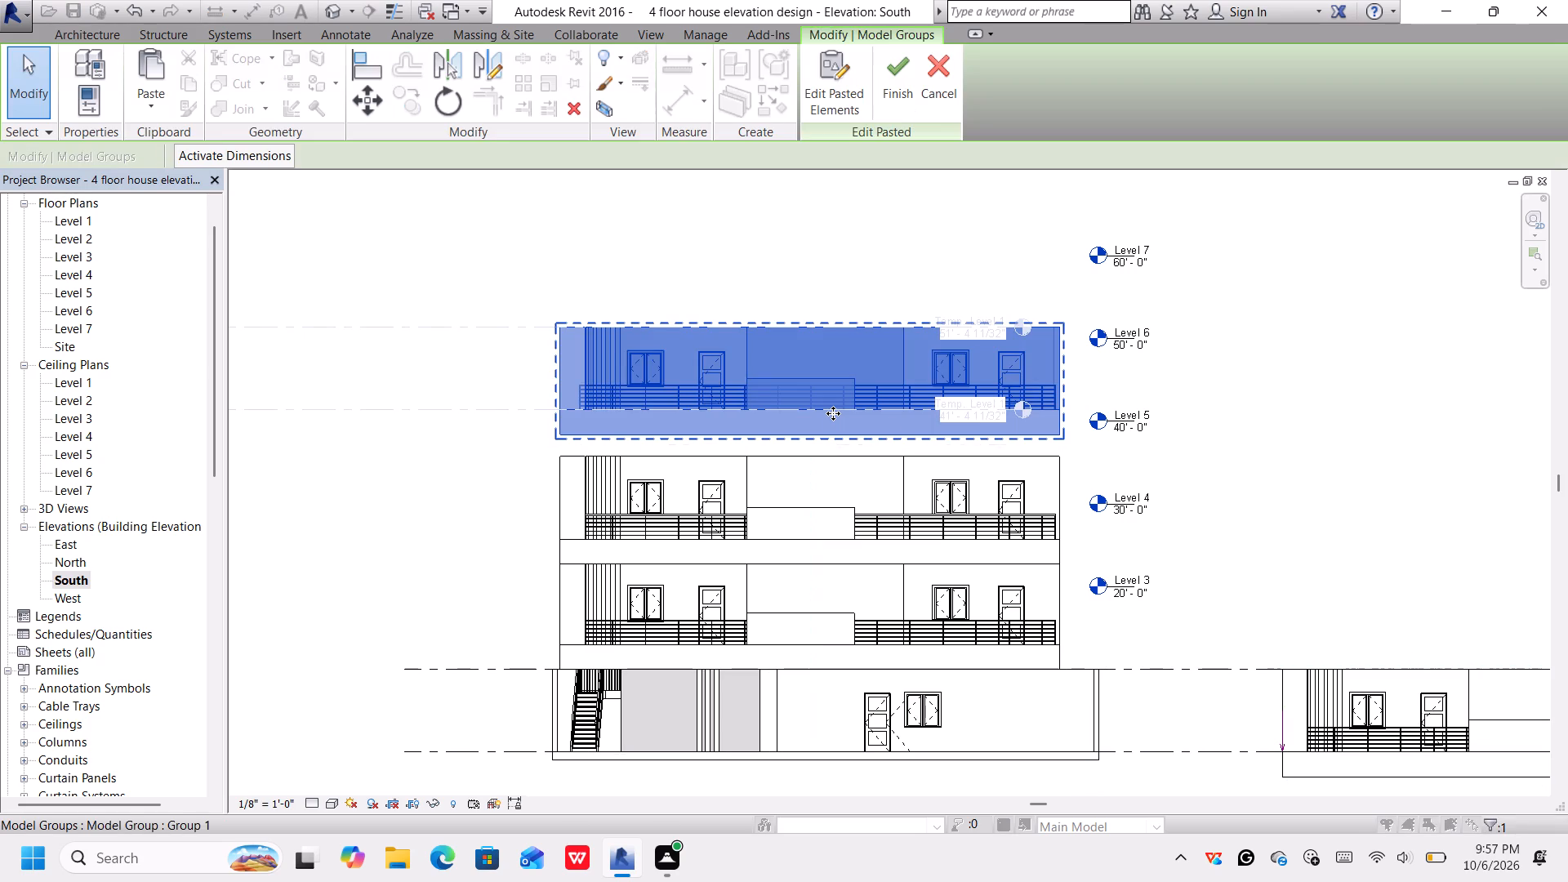
pyautogui.press('Down')
pyautogui.press('Down')
pyautogui.press('Down')
pyautogui.press('Down')
pyautogui.press('Down')
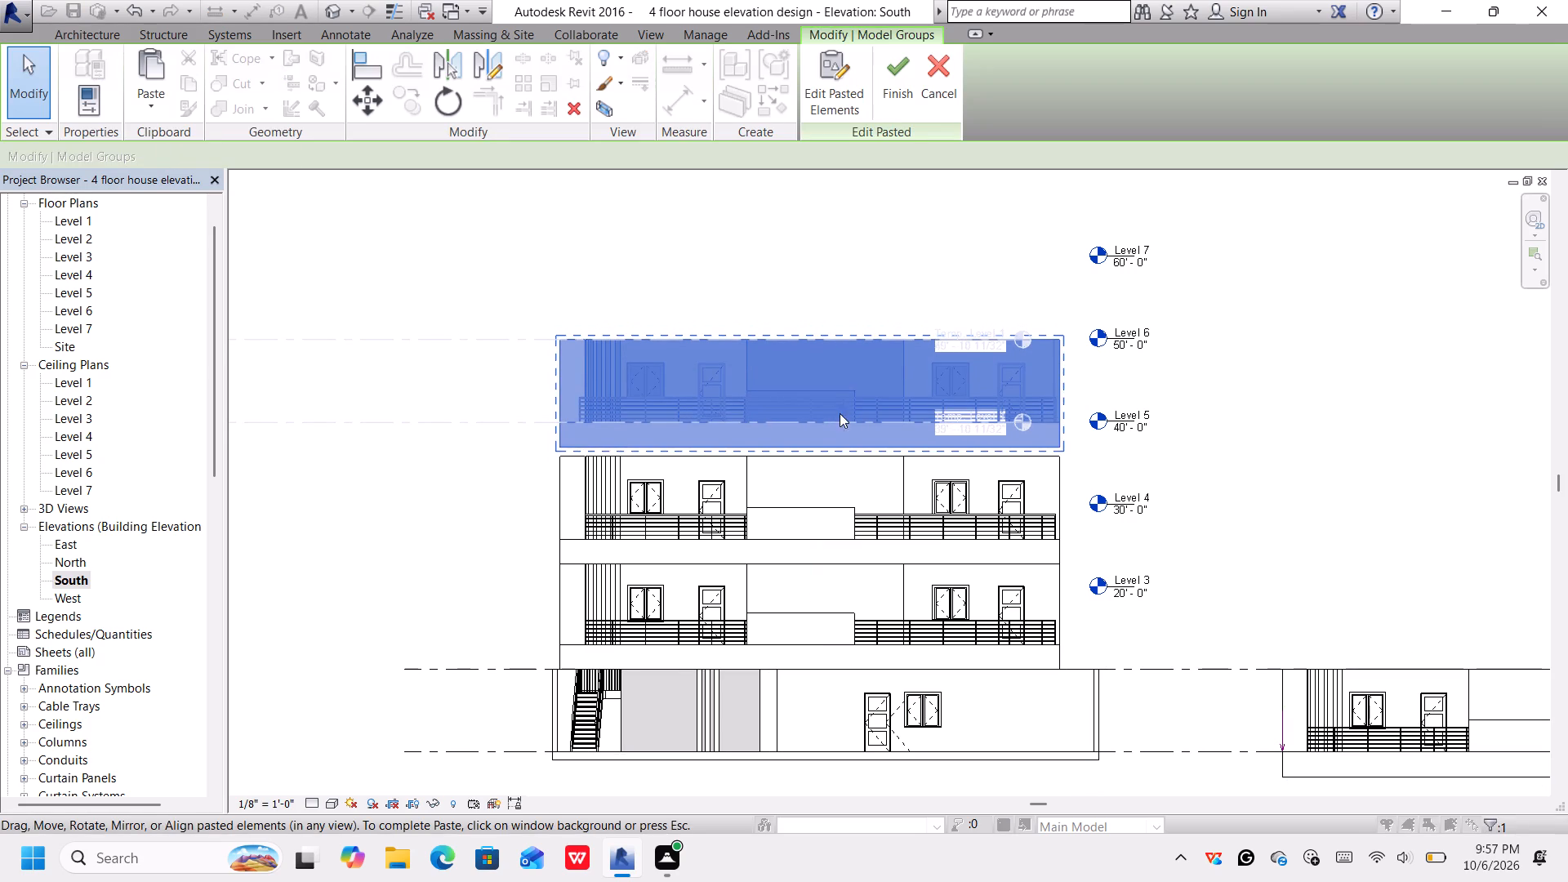
pyautogui.click(1011, 296)
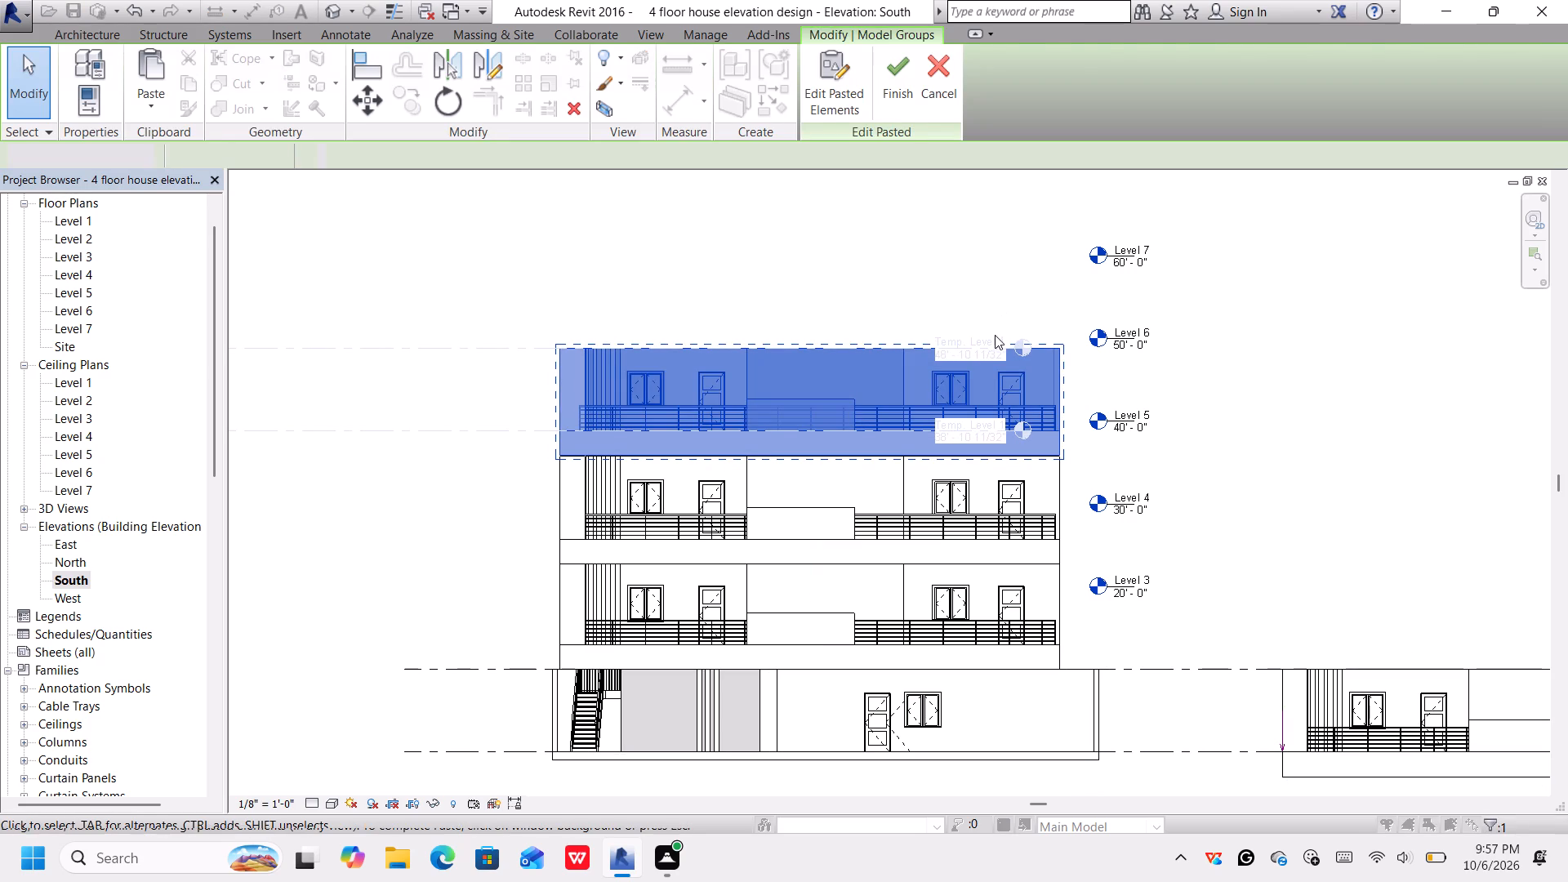
# Paste a fourth floor group copy in line with the stack, nudge it down onto the third copy, and finish the paste.
pyautogui.moveTo(929, 315); pyautogui.dragTo(930, 366, button='middle')
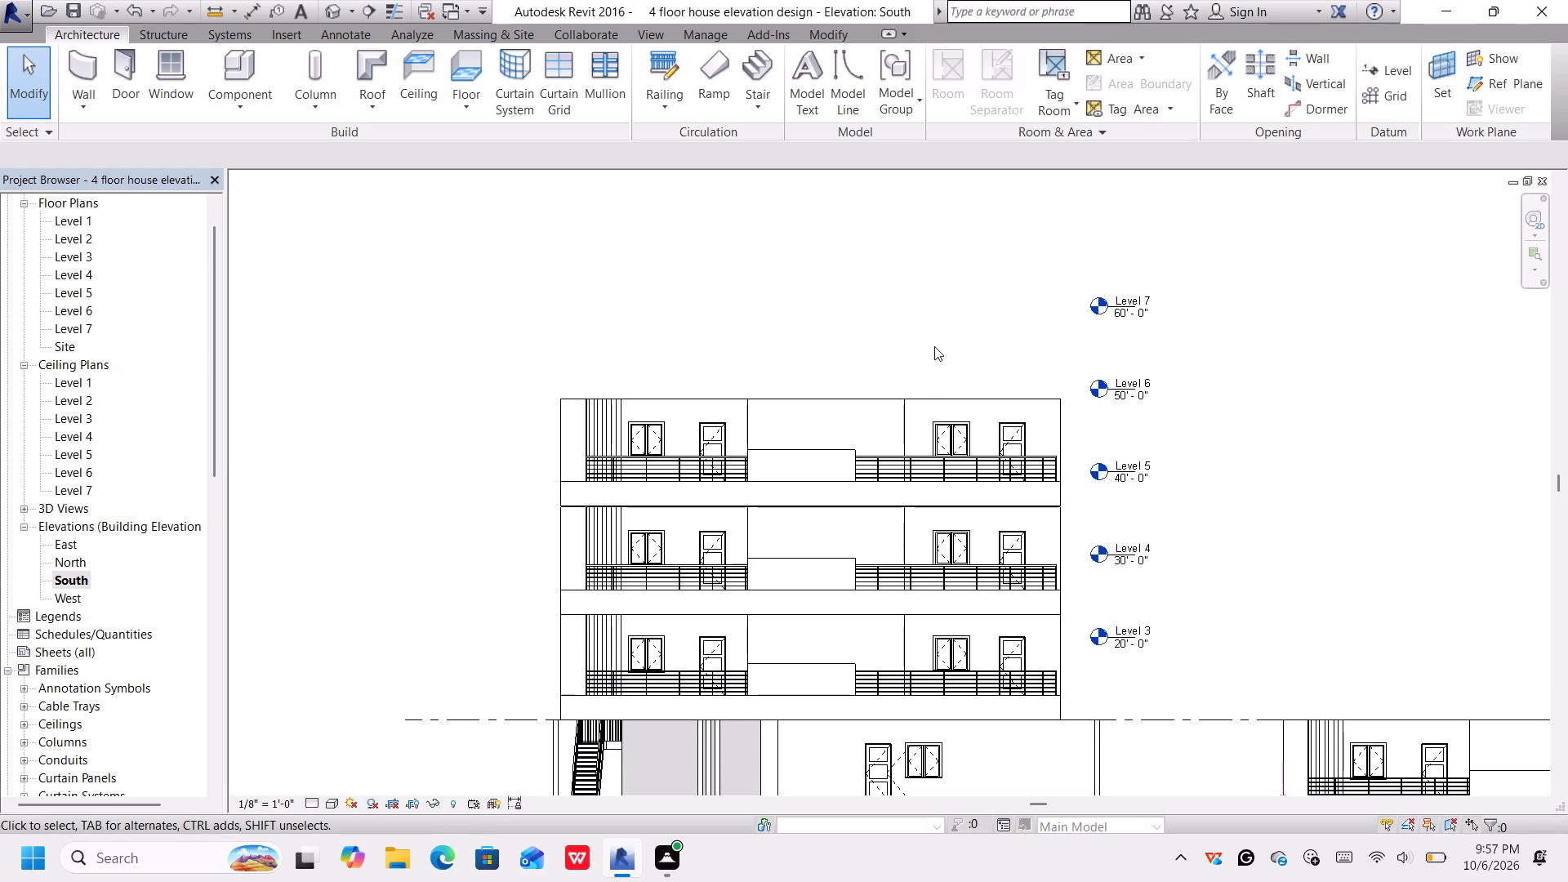
pyautogui.hotkey('ctrl', 'v')
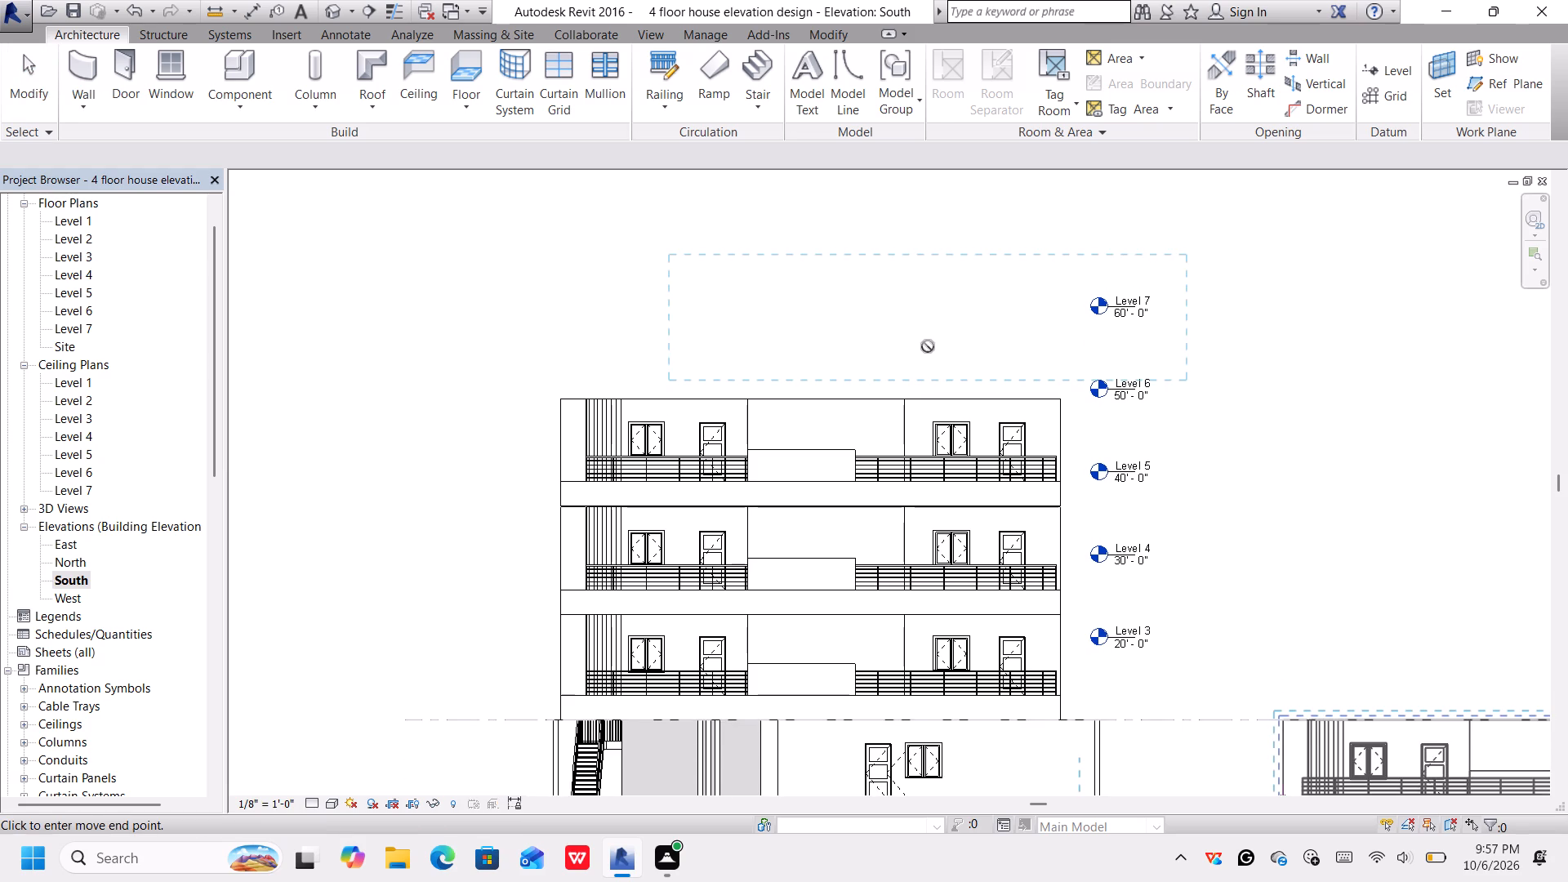
pyautogui.click(817, 361)
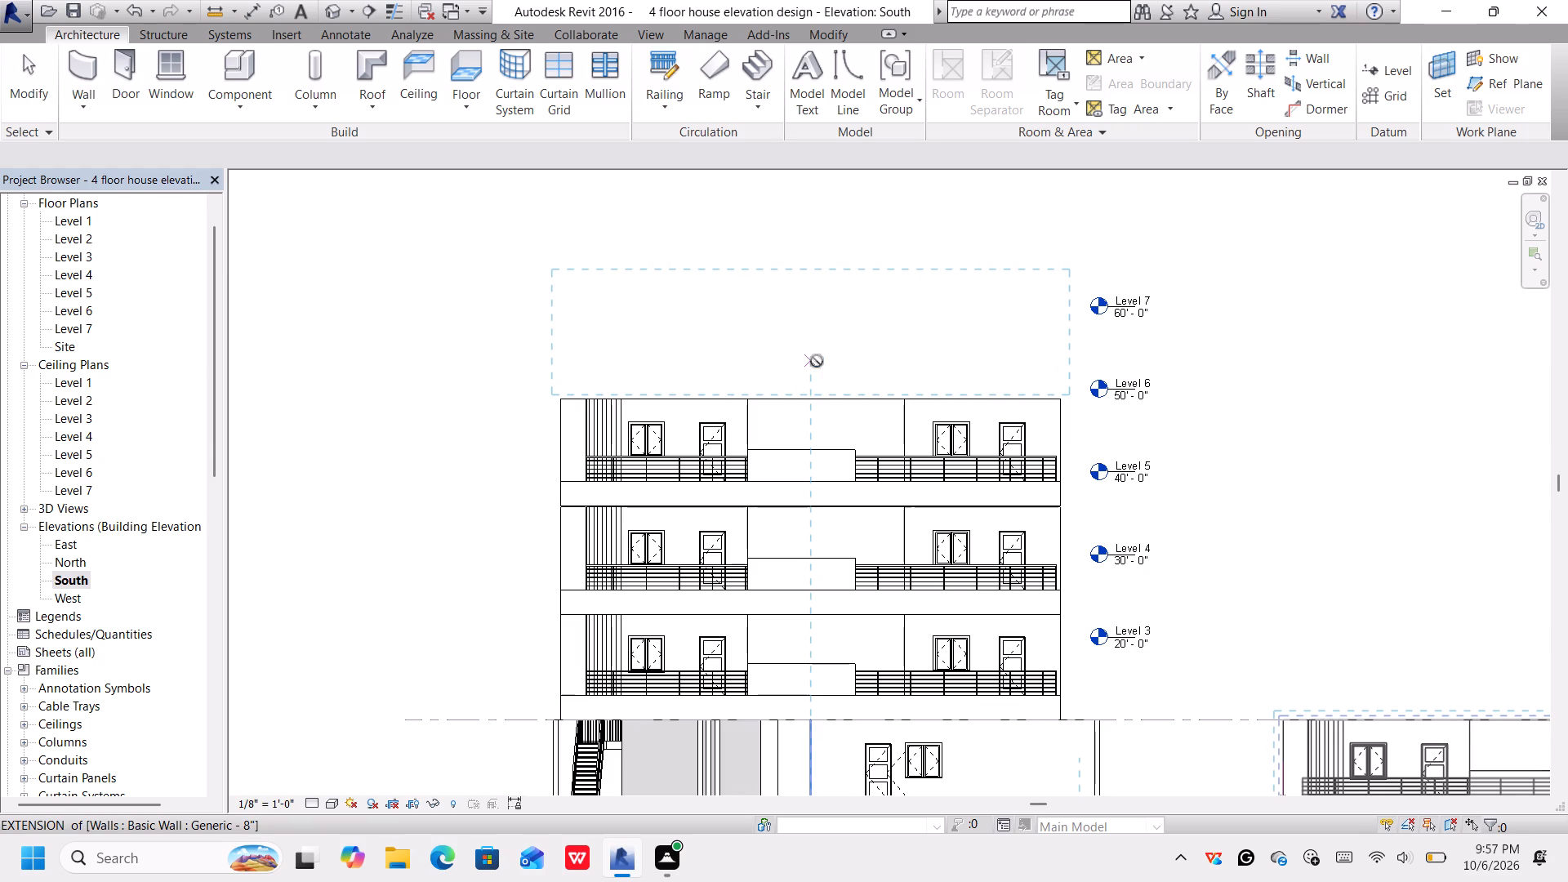
pyautogui.press('Down')
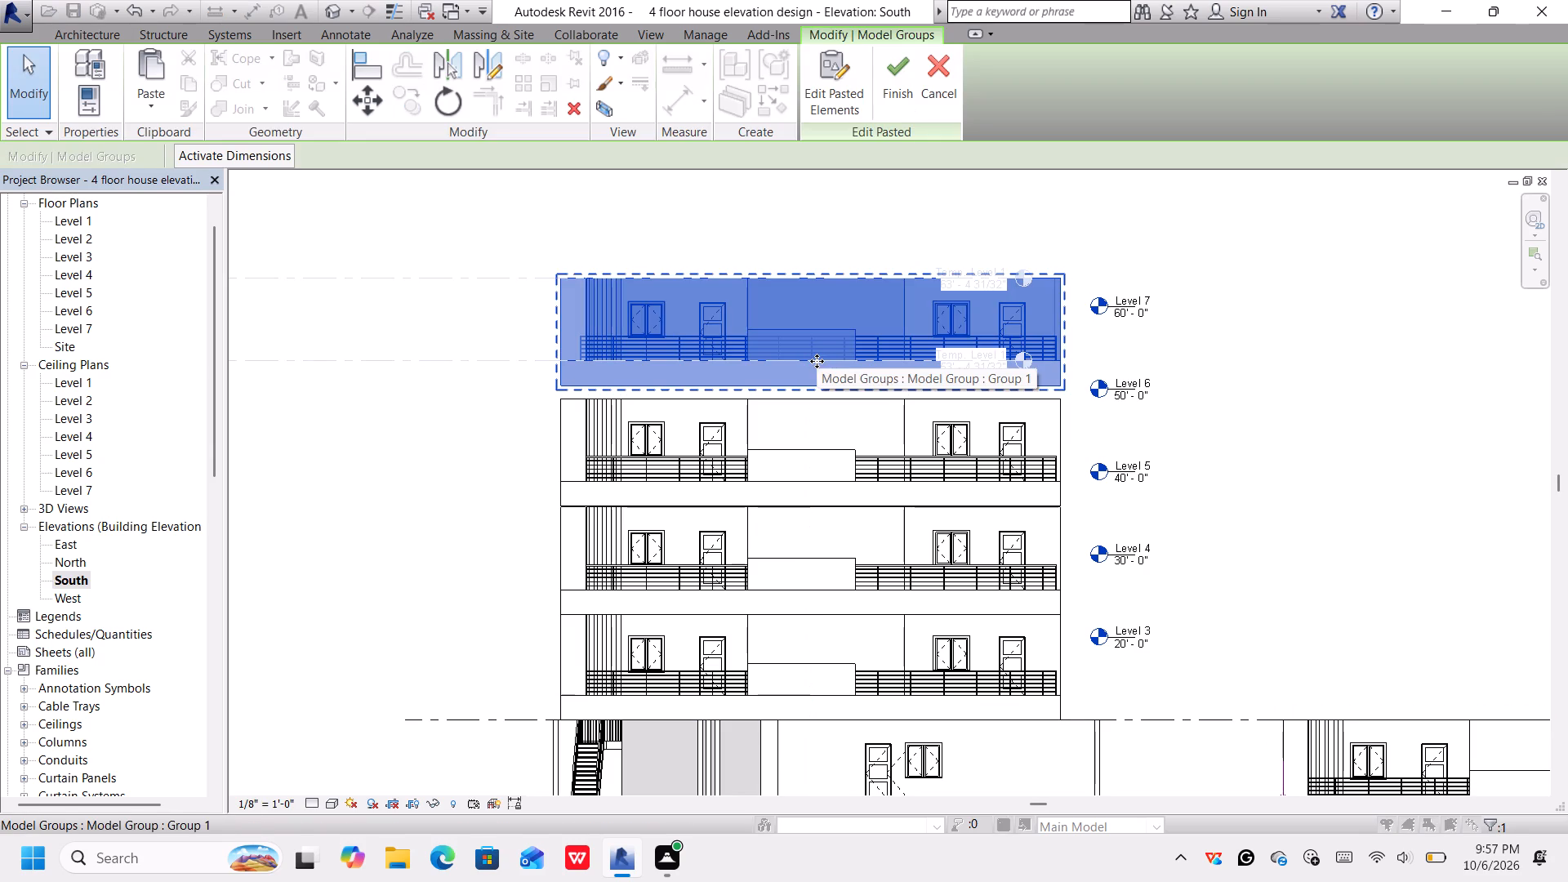
pyautogui.press('Down')
pyautogui.press('Down')
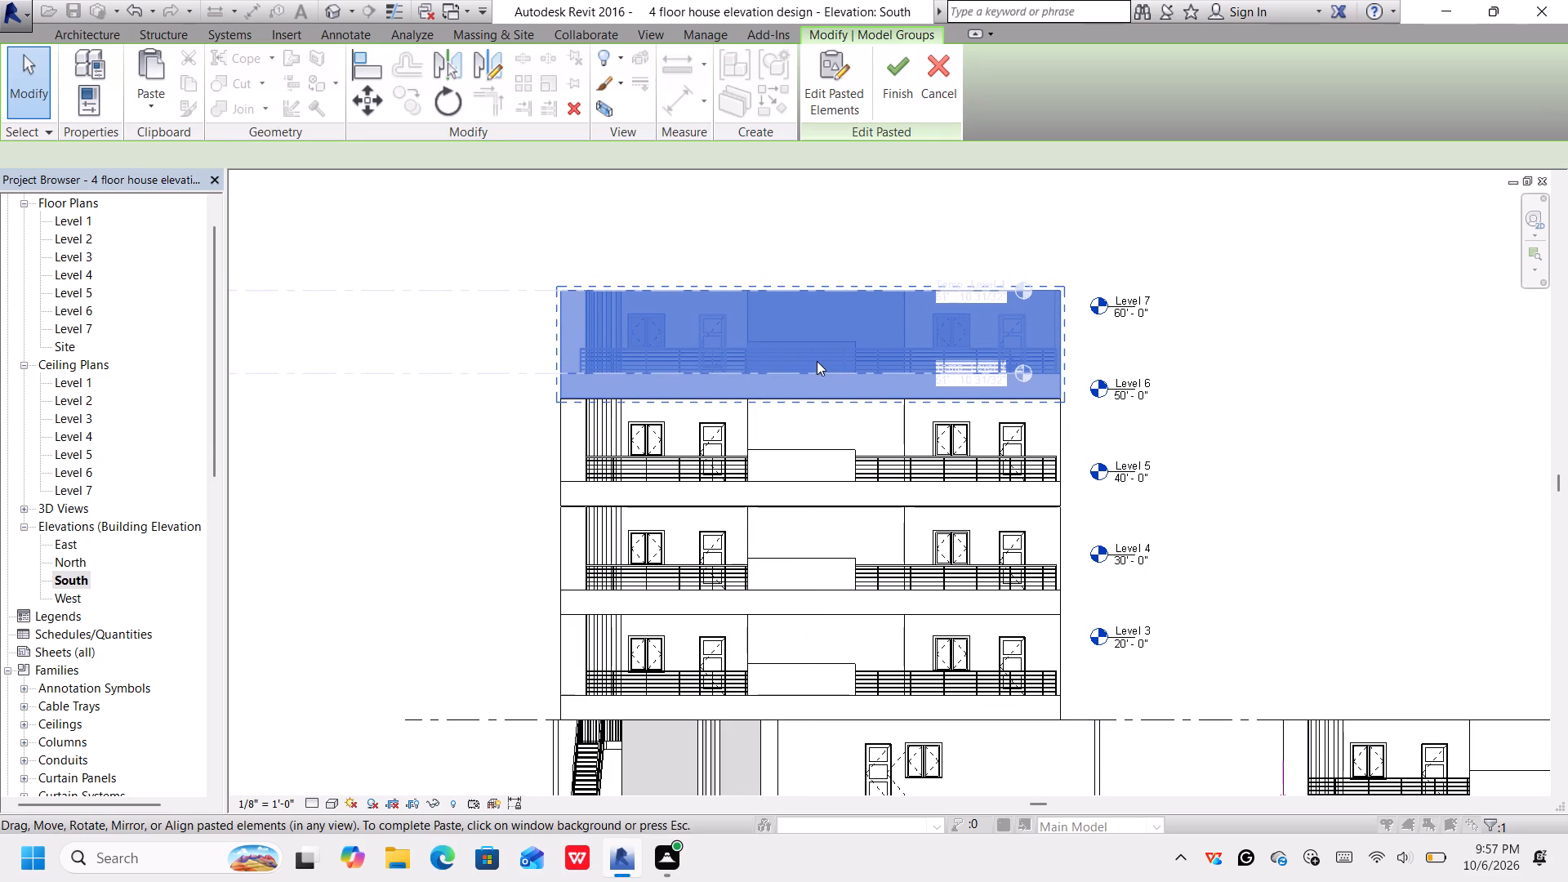
pyautogui.click(935, 255)
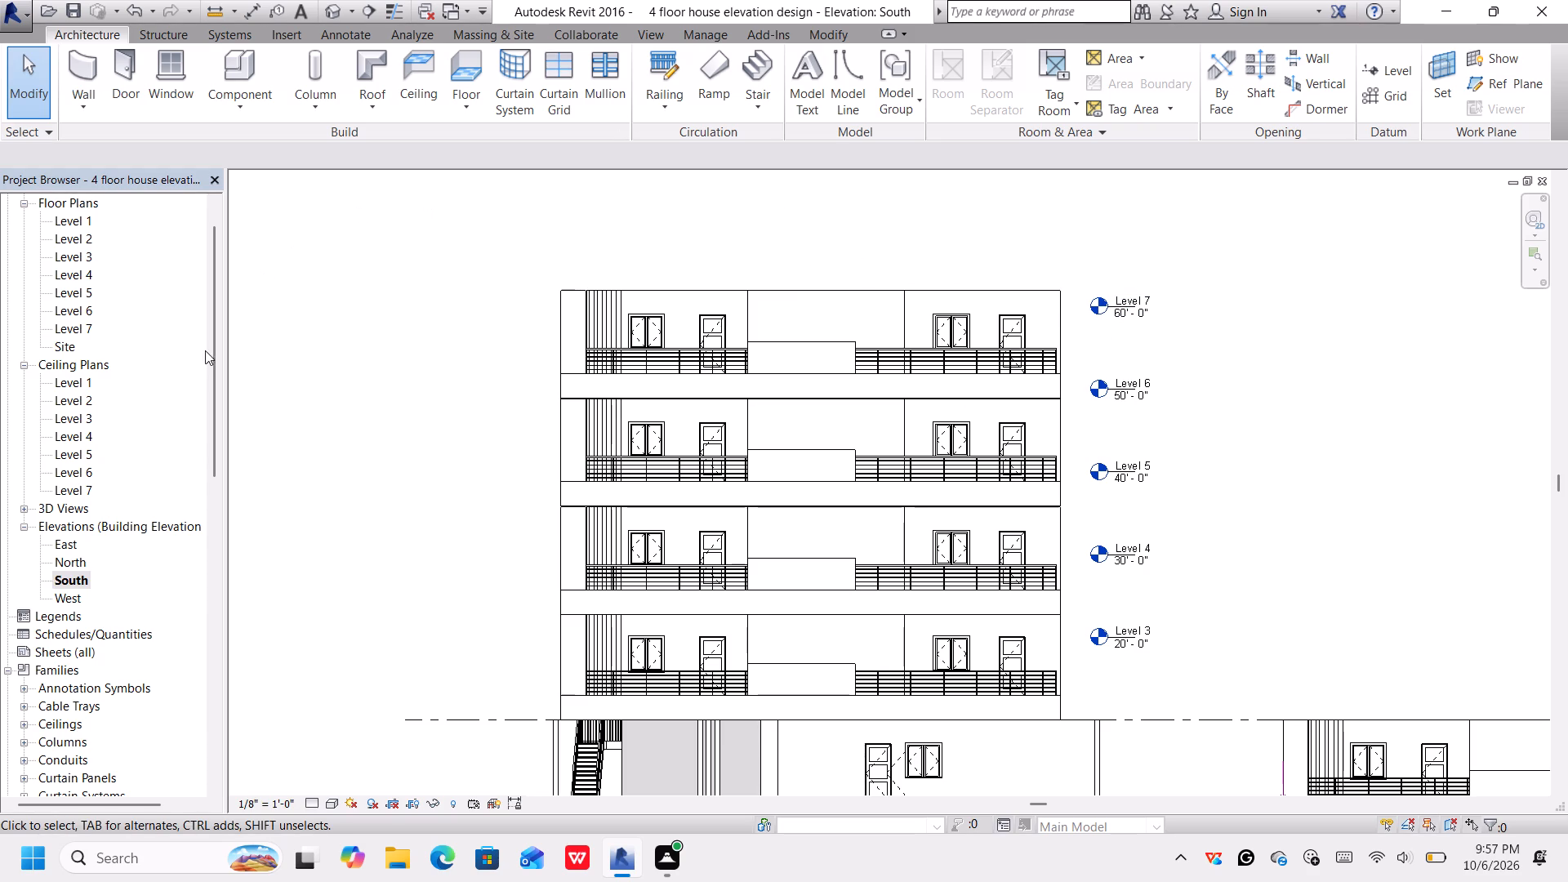
# Open the 3D view, turn it to the top-front-left corner to inspect the stacked building, and dismiss the notification card.
pyautogui.scroll(7, 80, 333)
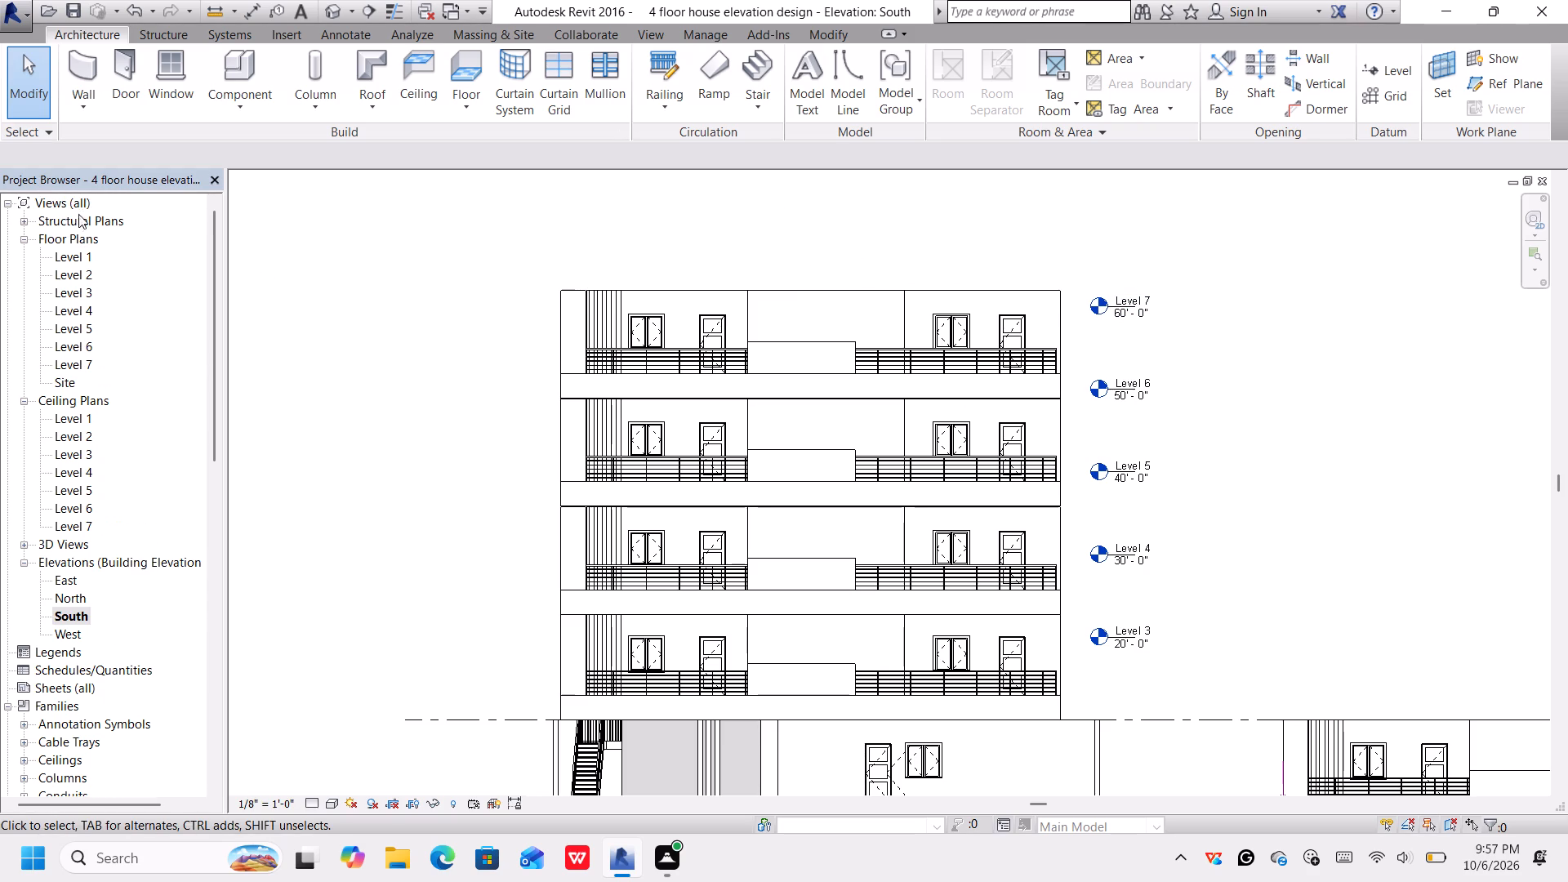
pyautogui.click(78, 198)
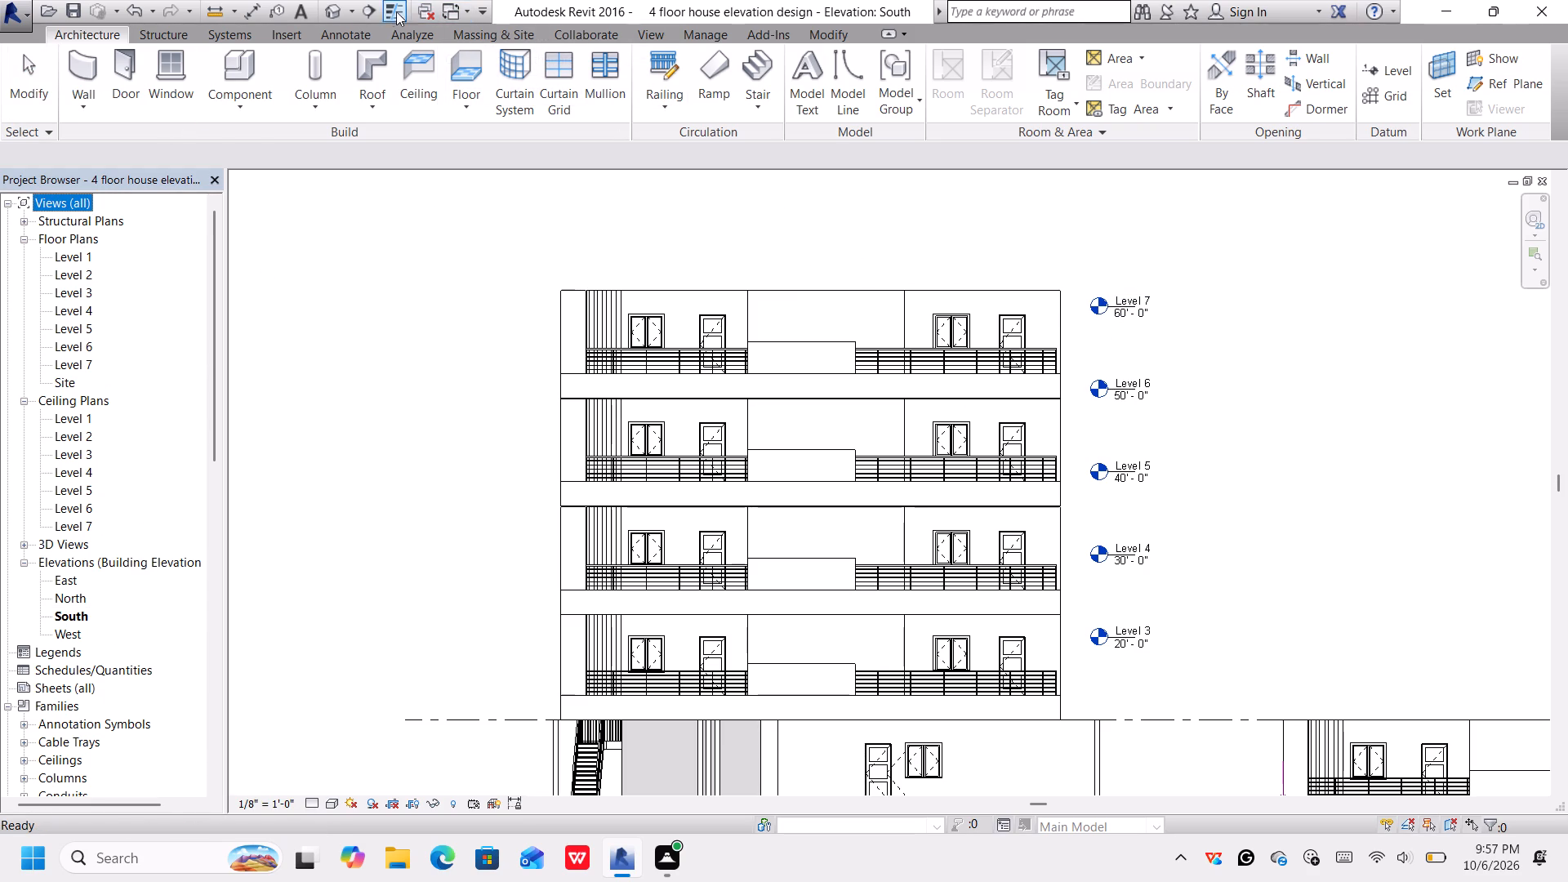
pyautogui.click(329, 8)
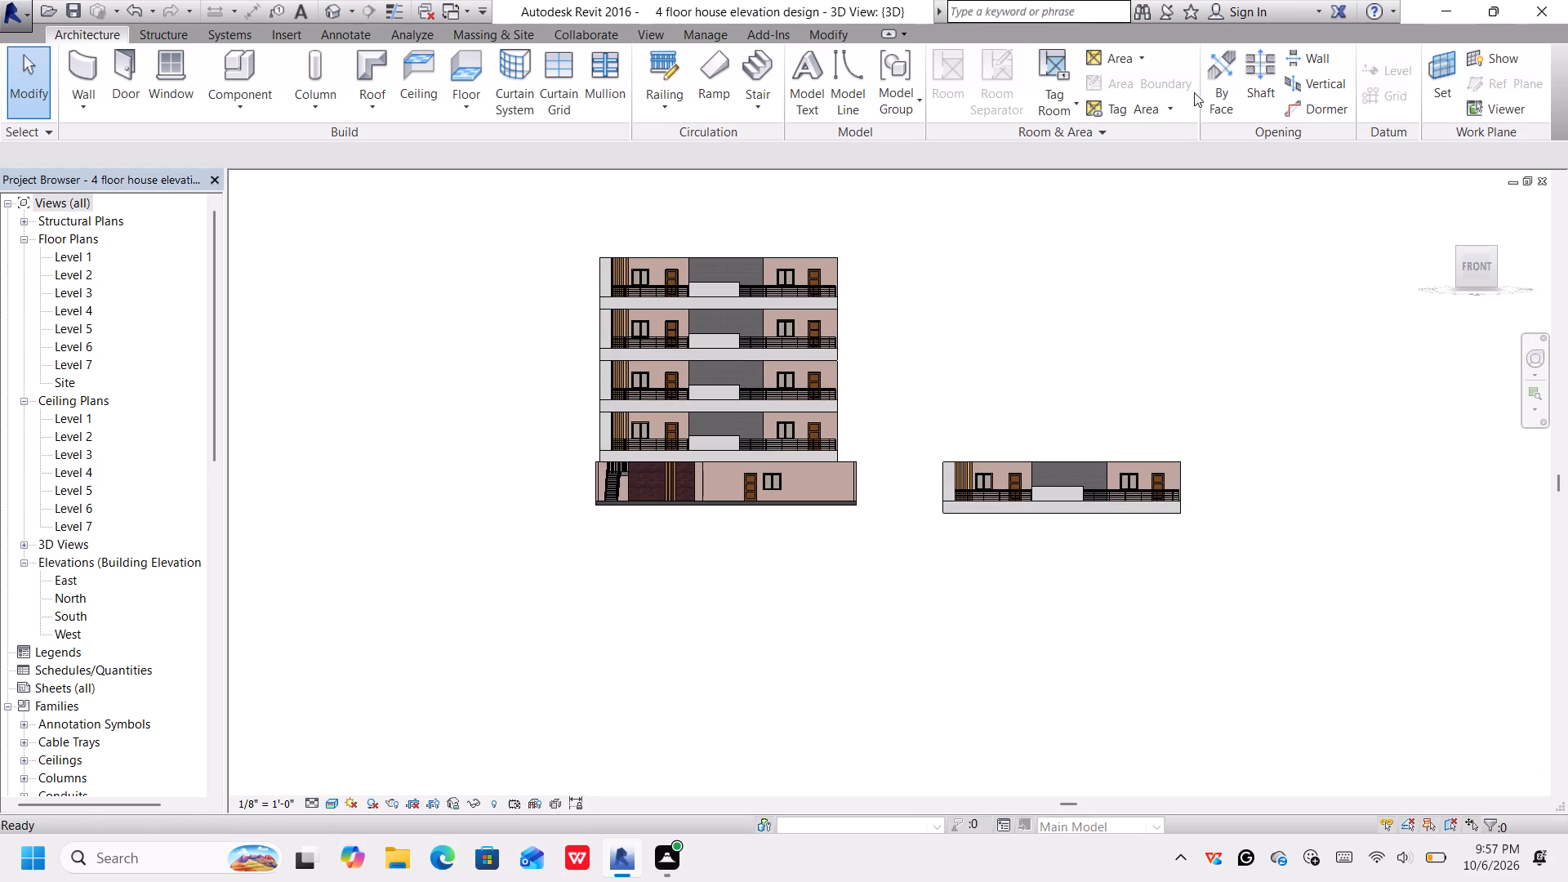
pyautogui.click(1459, 252)
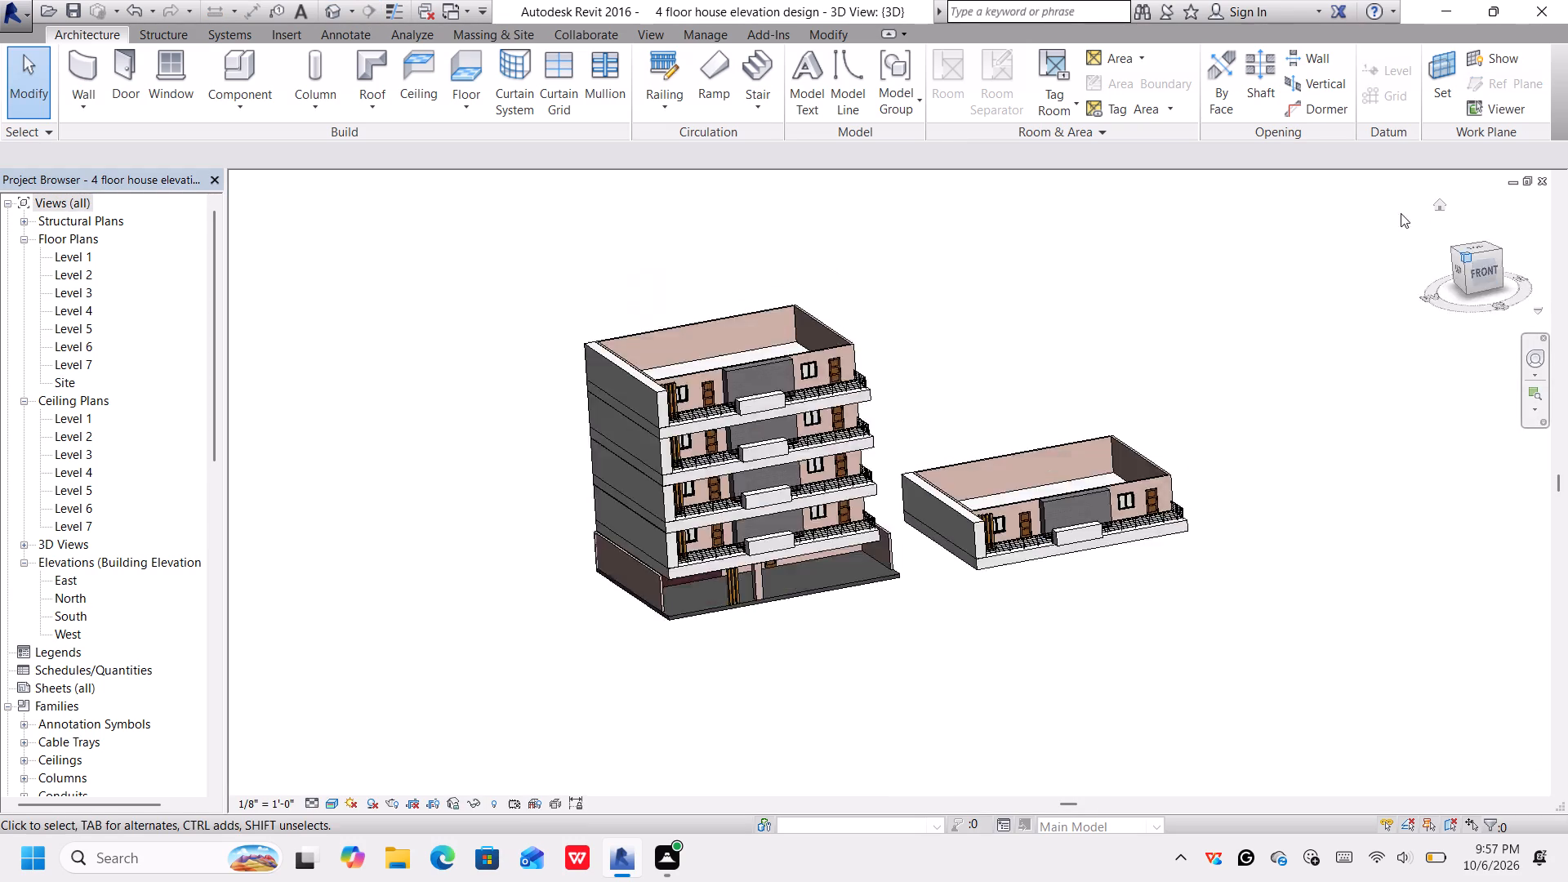
pyautogui.moveTo(772, 710); pyautogui.dragTo(751, 648, button='middle')
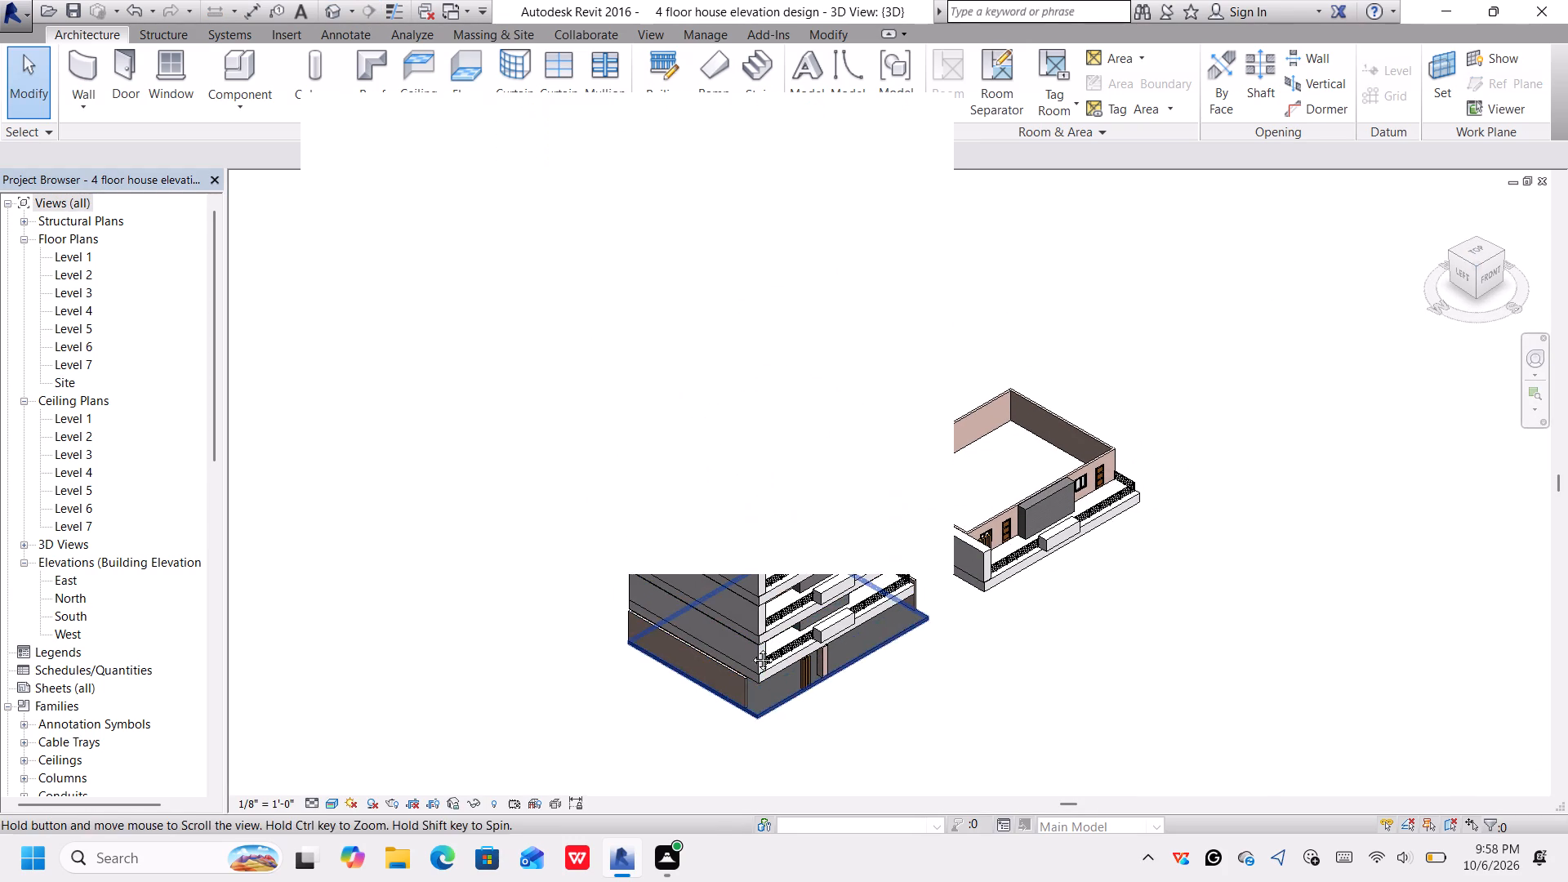
pyautogui.moveTo(751, 648); pyautogui.dragTo(737, 588, button='middle')
pyautogui.click(910, 122)
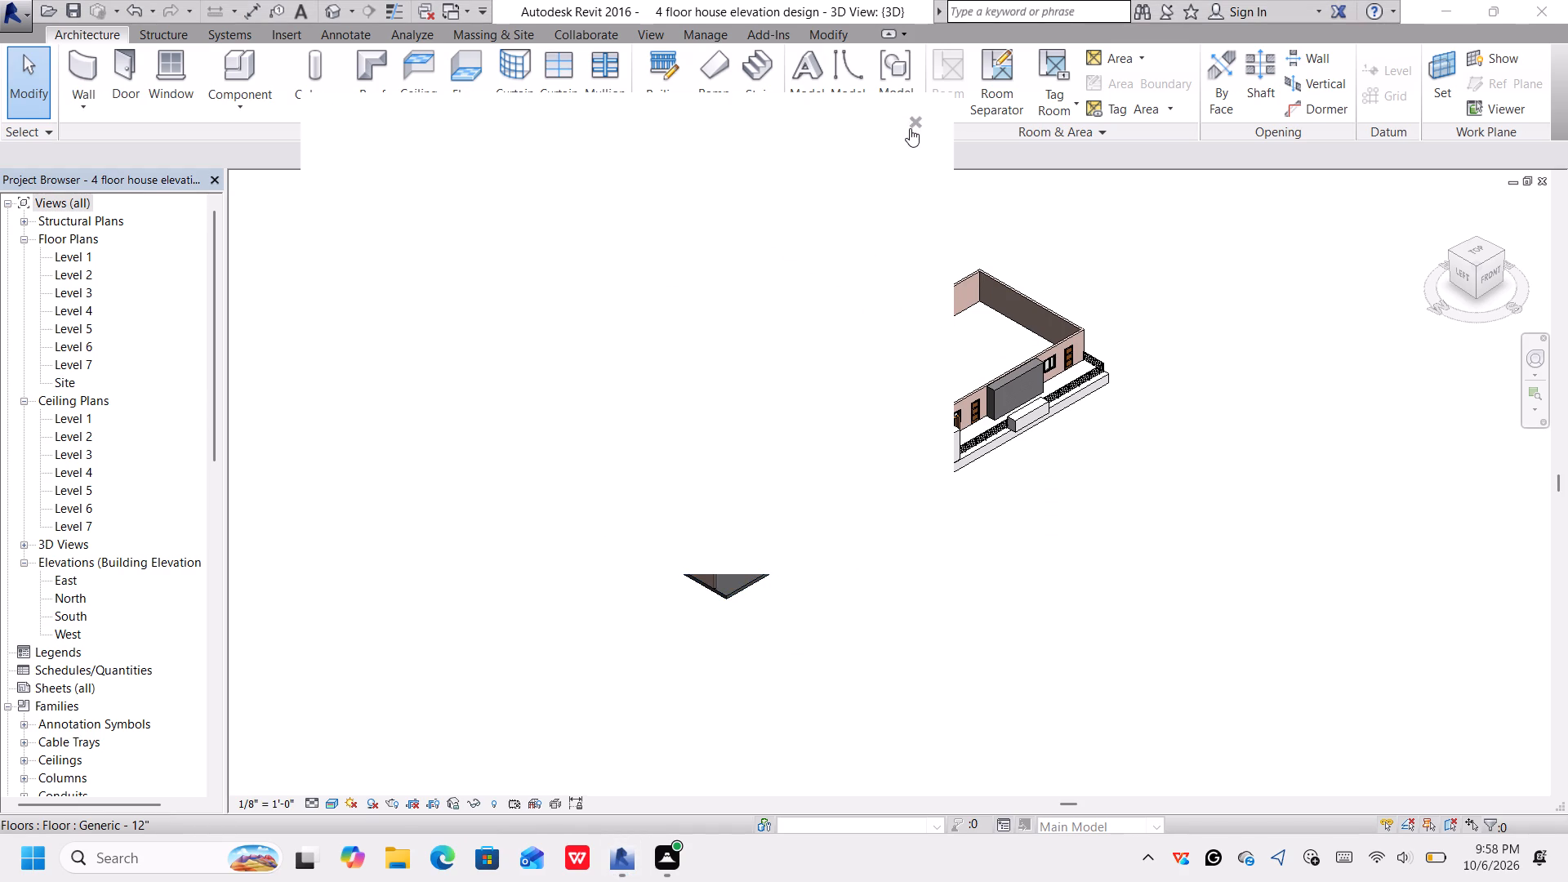
# Nudge the ground-floor side wall on the building's left side inward so it sits in line under the floors above.
pyautogui.scroll(11, 677, 541)
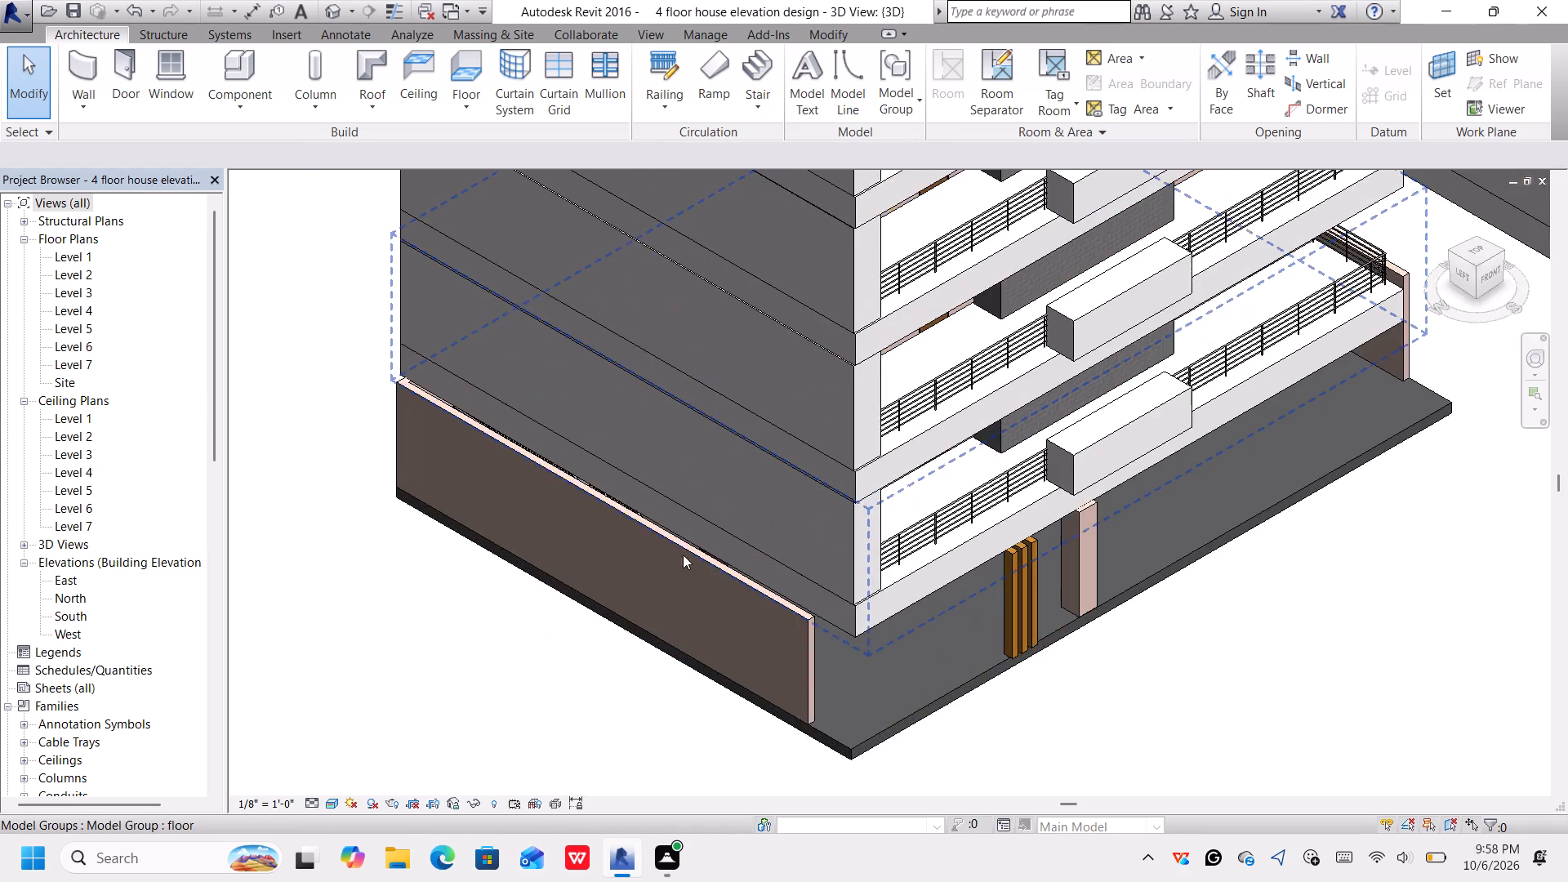
pyautogui.click(727, 614)
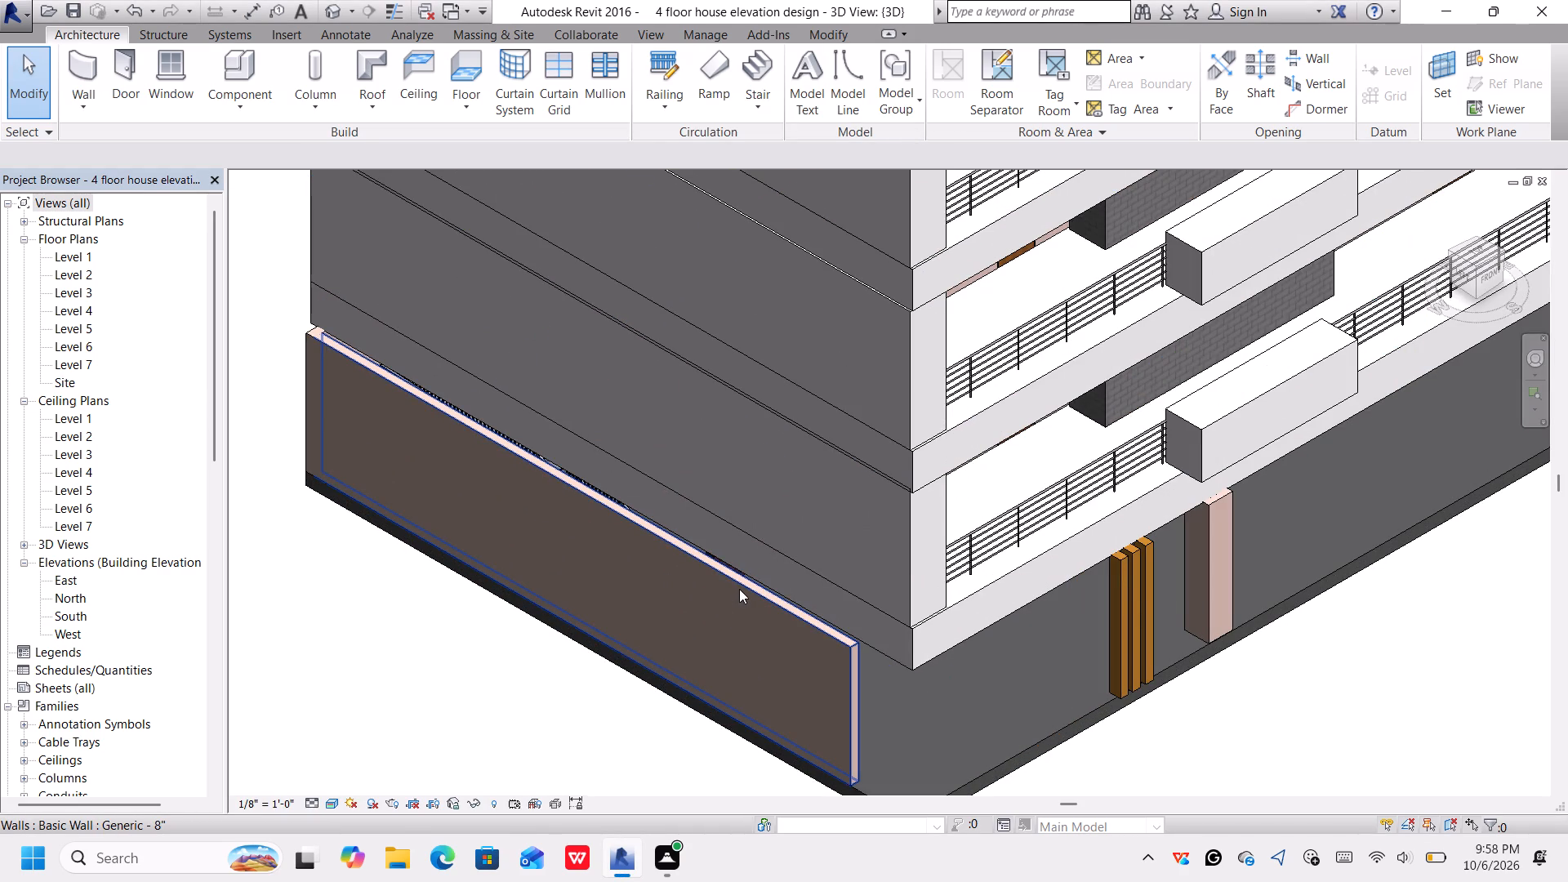
pyautogui.press('Right')
pyautogui.press('Right')
pyautogui.press('Right')
pyautogui.press('Right')
pyautogui.press('Right')
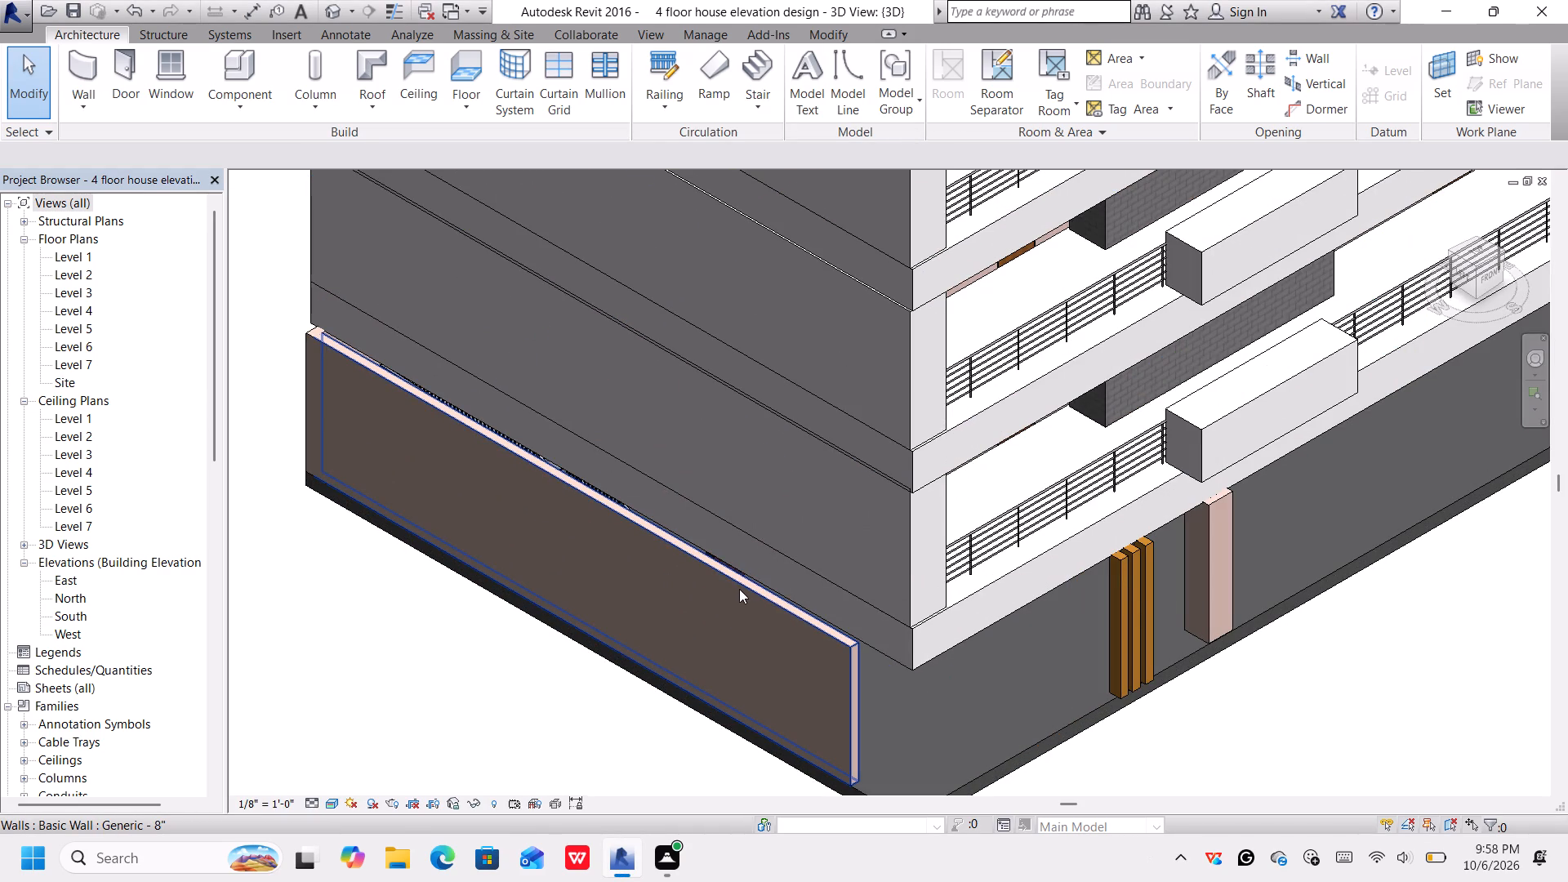
pyautogui.press('Right')
pyautogui.press('Right')
pyautogui.press('Right')
pyautogui.press('Right')
pyautogui.press('Right')
pyautogui.press('Right')
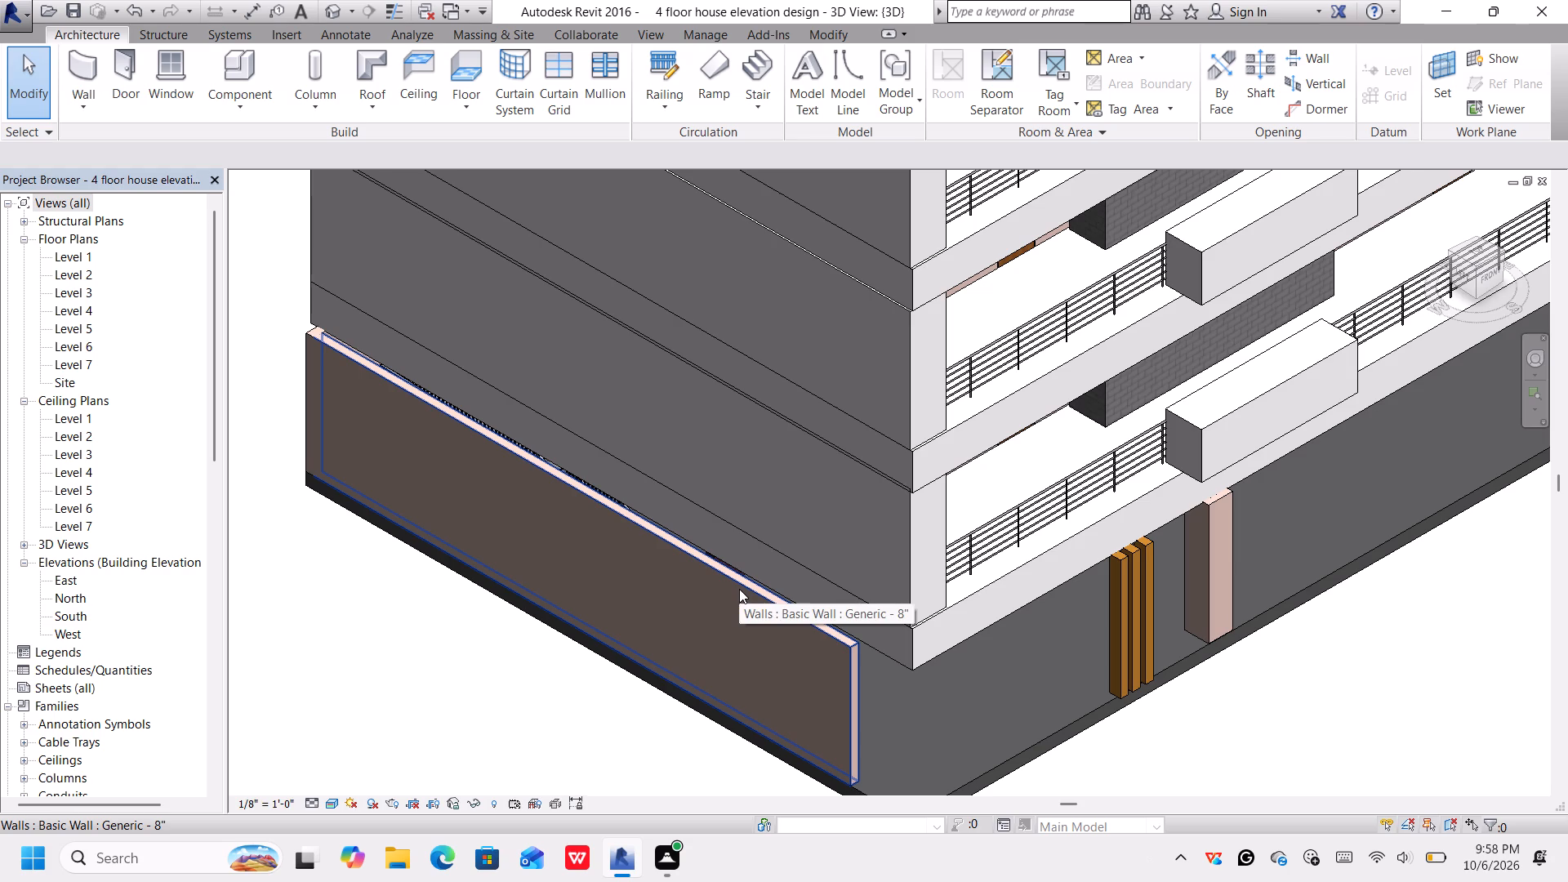
pyautogui.click(739, 589)
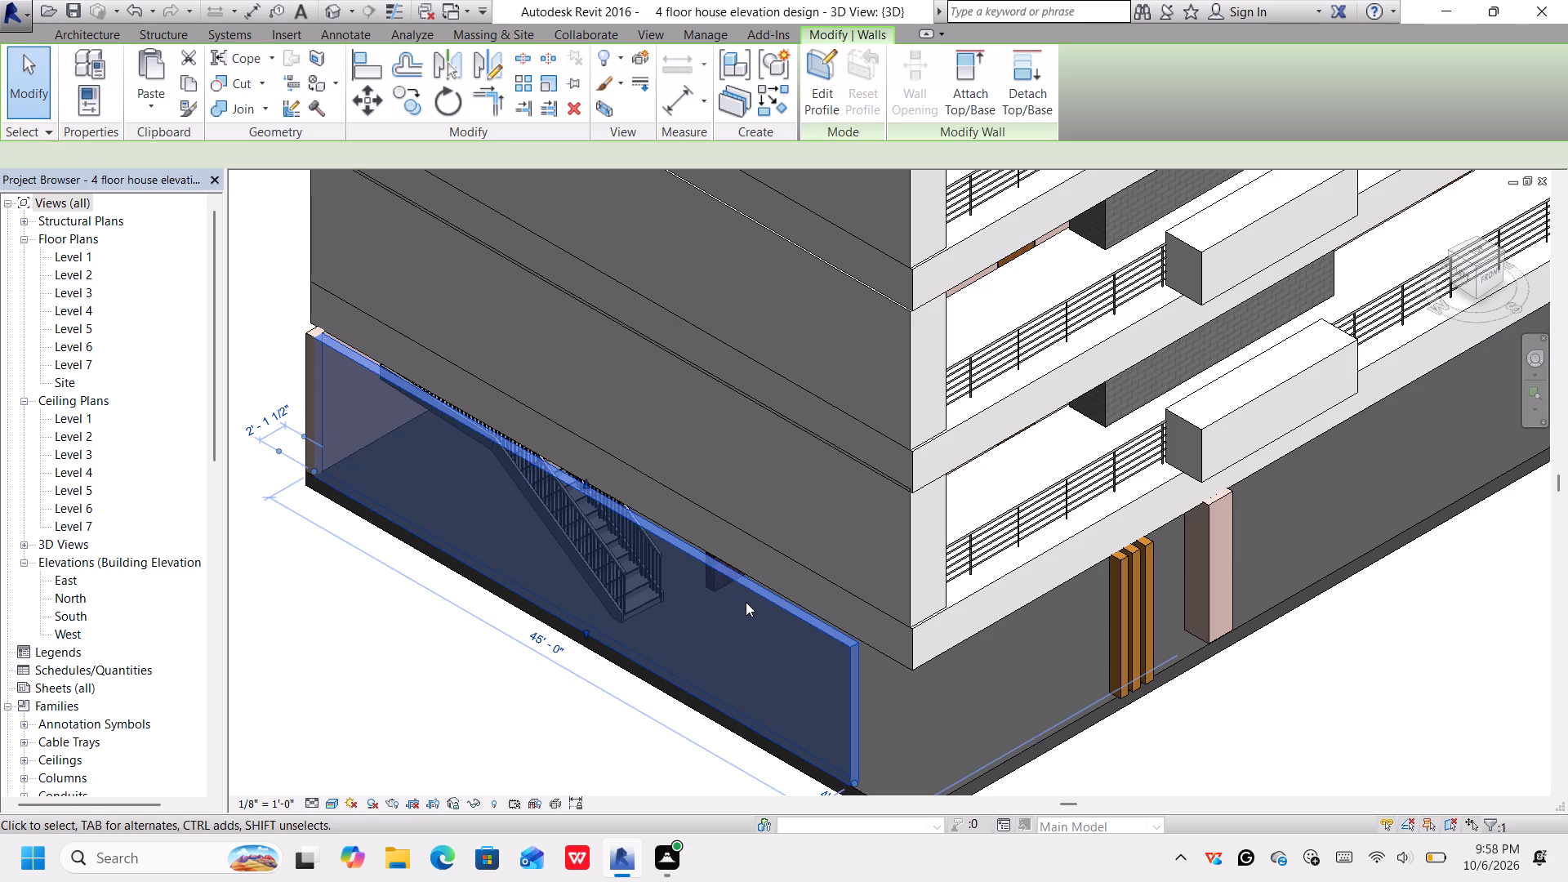
pyautogui.press('Right')
pyautogui.press('Right')
pyautogui.press('Right')
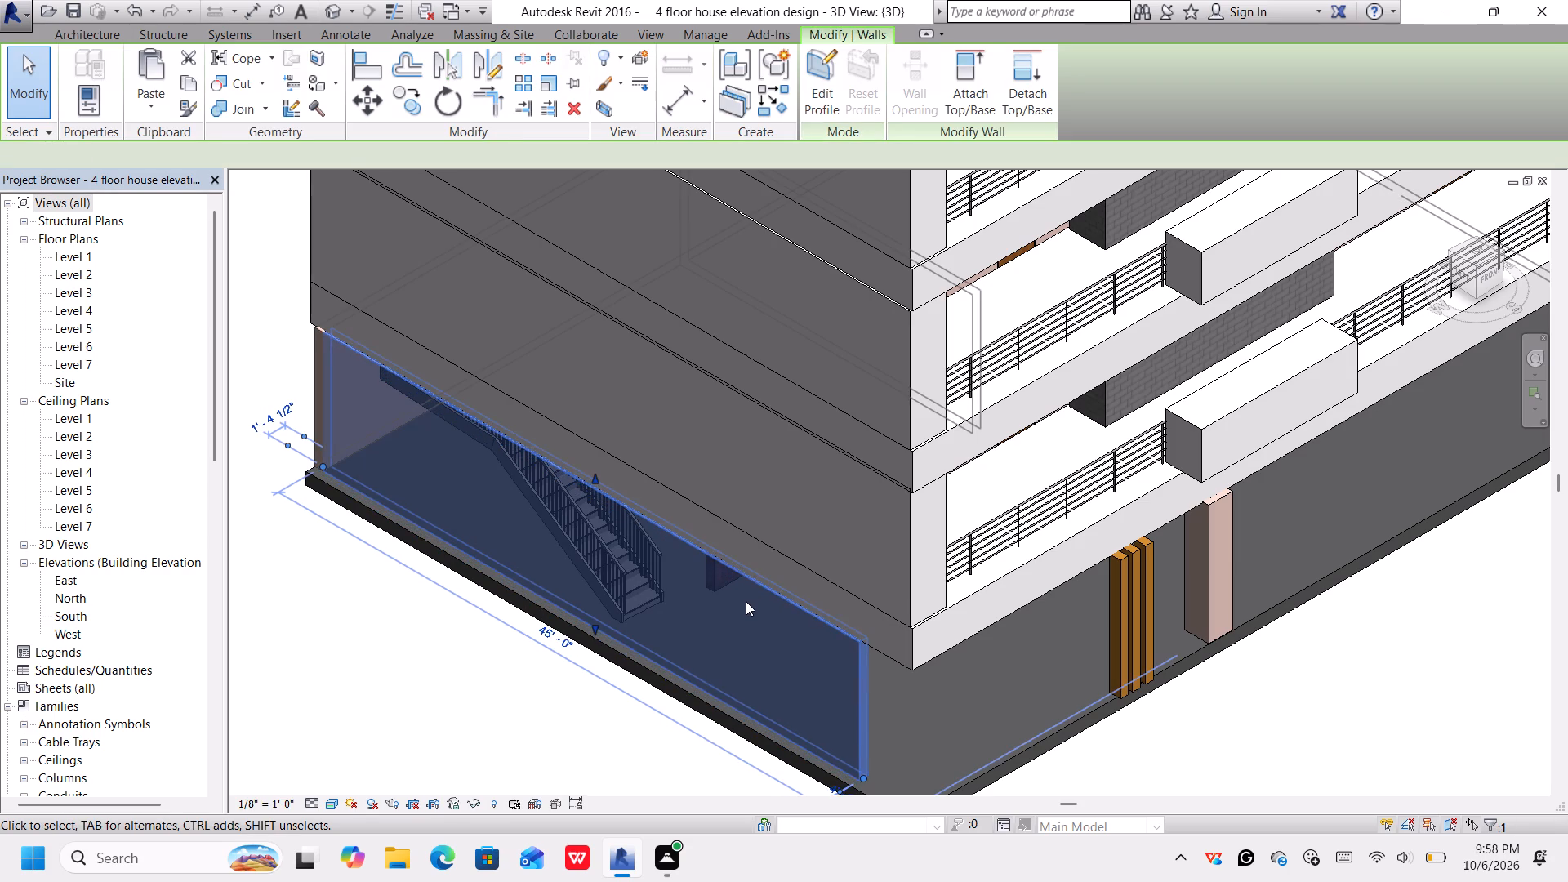
pyautogui.press('Right')
pyautogui.press('Left')
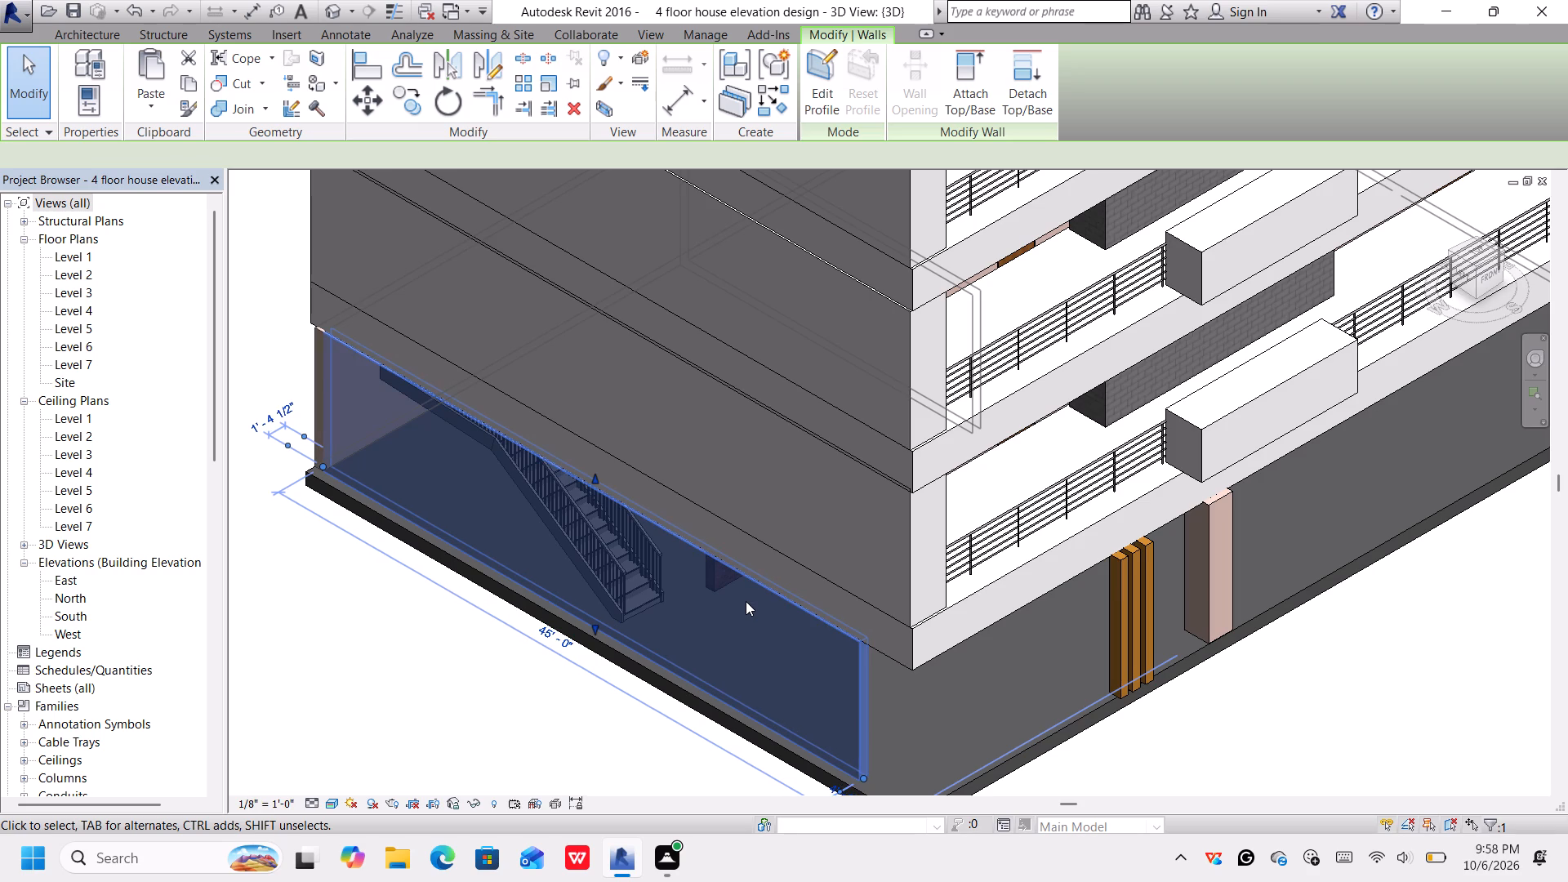
# Nudge the ground-floor side wall on the building's right side inward until it lines up with the side walls above.
pyautogui.scroll(-2, 755, 606)
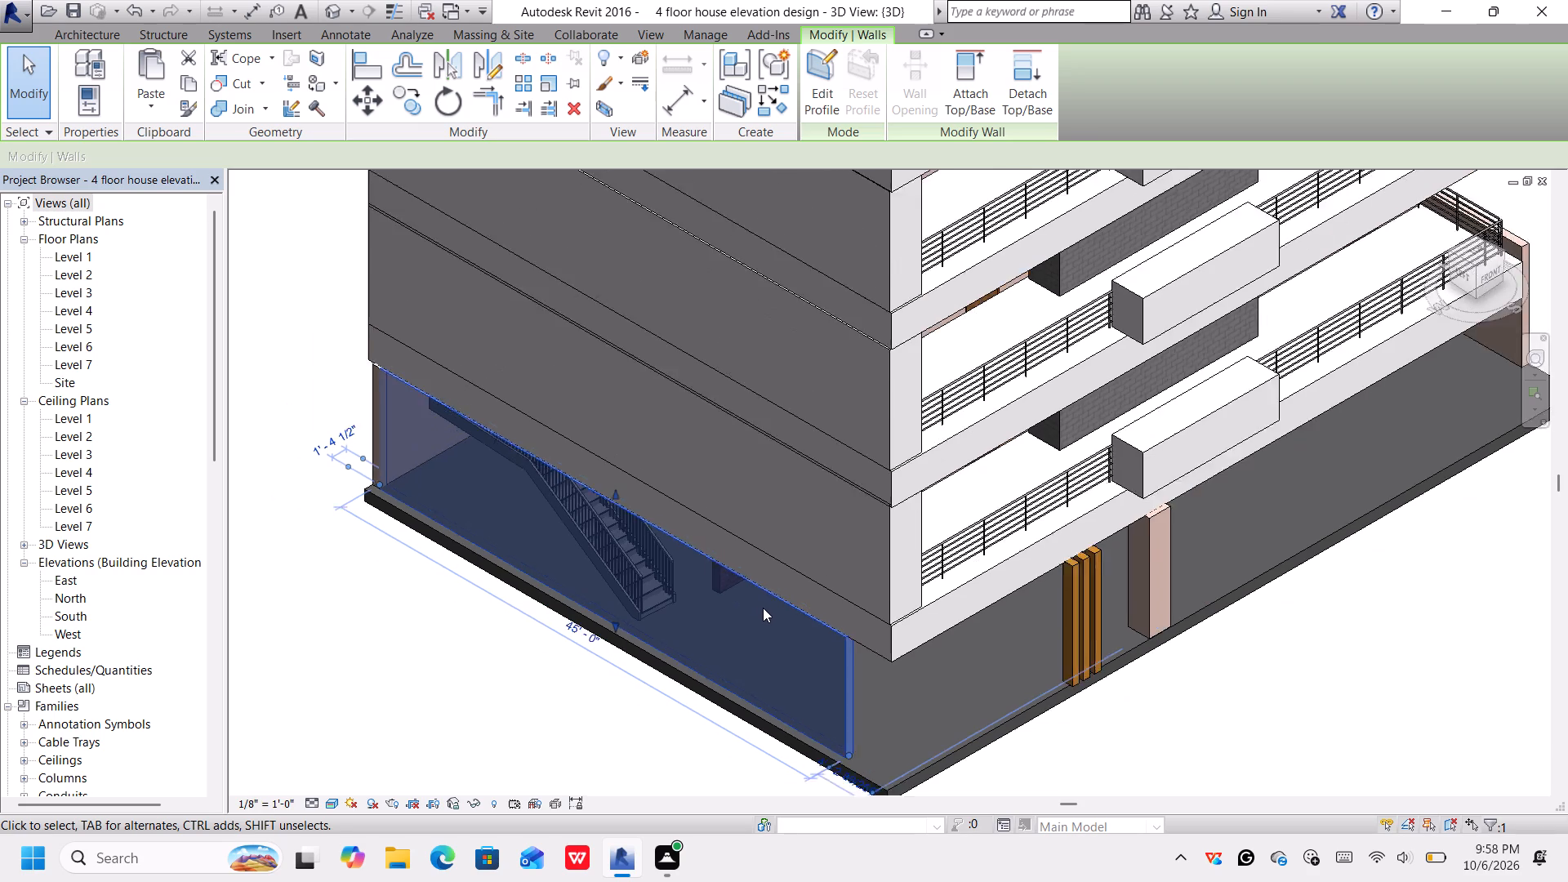
pyautogui.scroll(-2, 763, 608)
pyautogui.moveTo(1057, 698); pyautogui.dragTo(716, 736, button='middle')
pyautogui.moveTo(886, 627); pyautogui.dragTo(885, 626, button='middle')
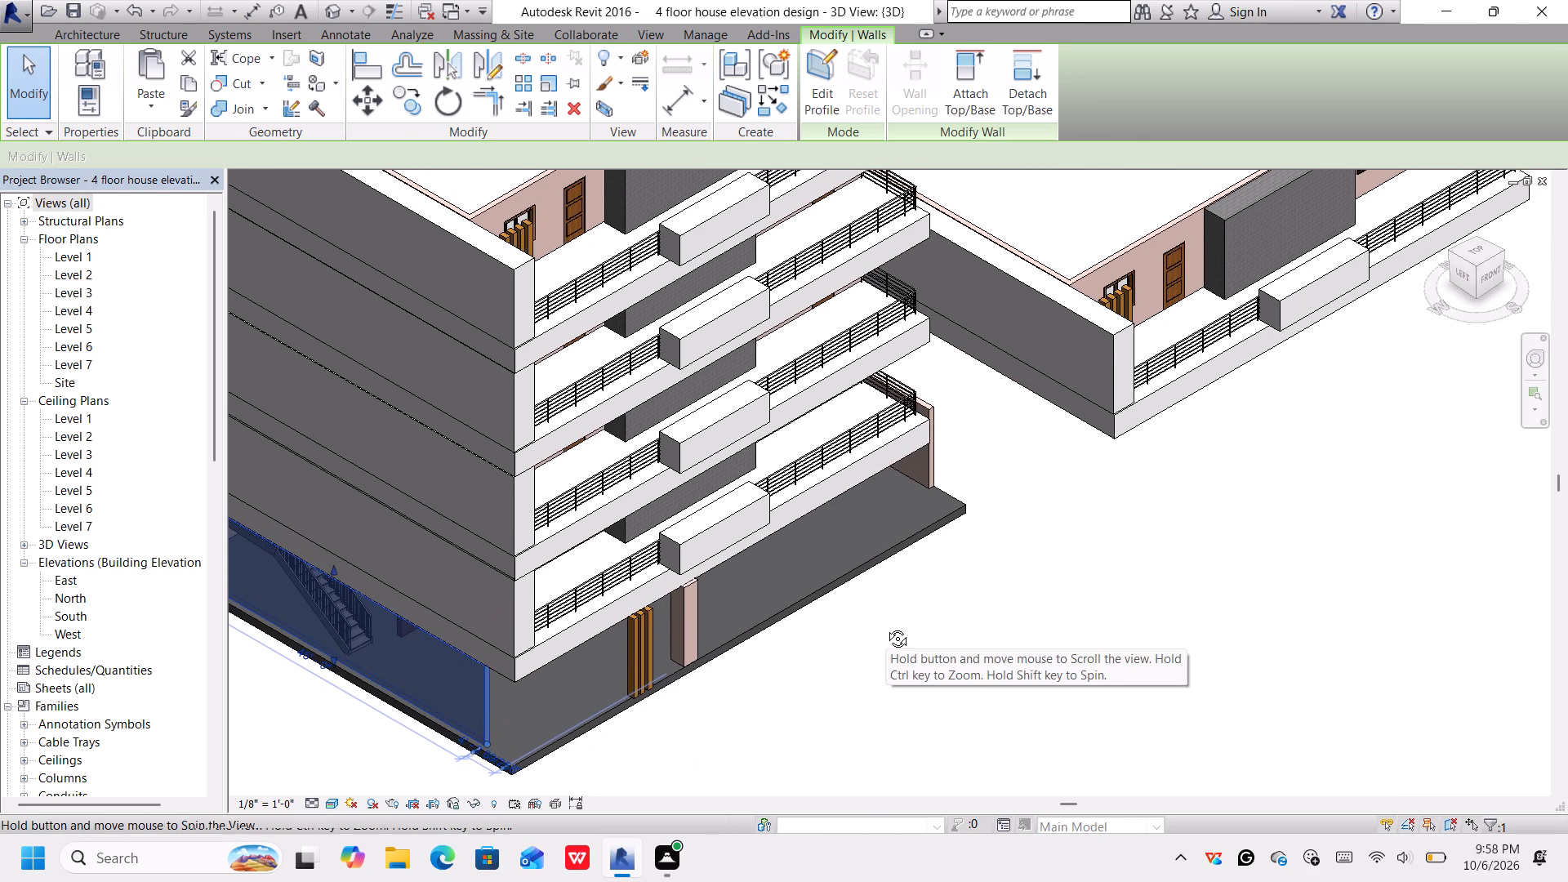
pyautogui.moveTo(885, 626); pyautogui.dragTo(613, 616, button='middle')
pyautogui.scroll(-5, 1040, 644)
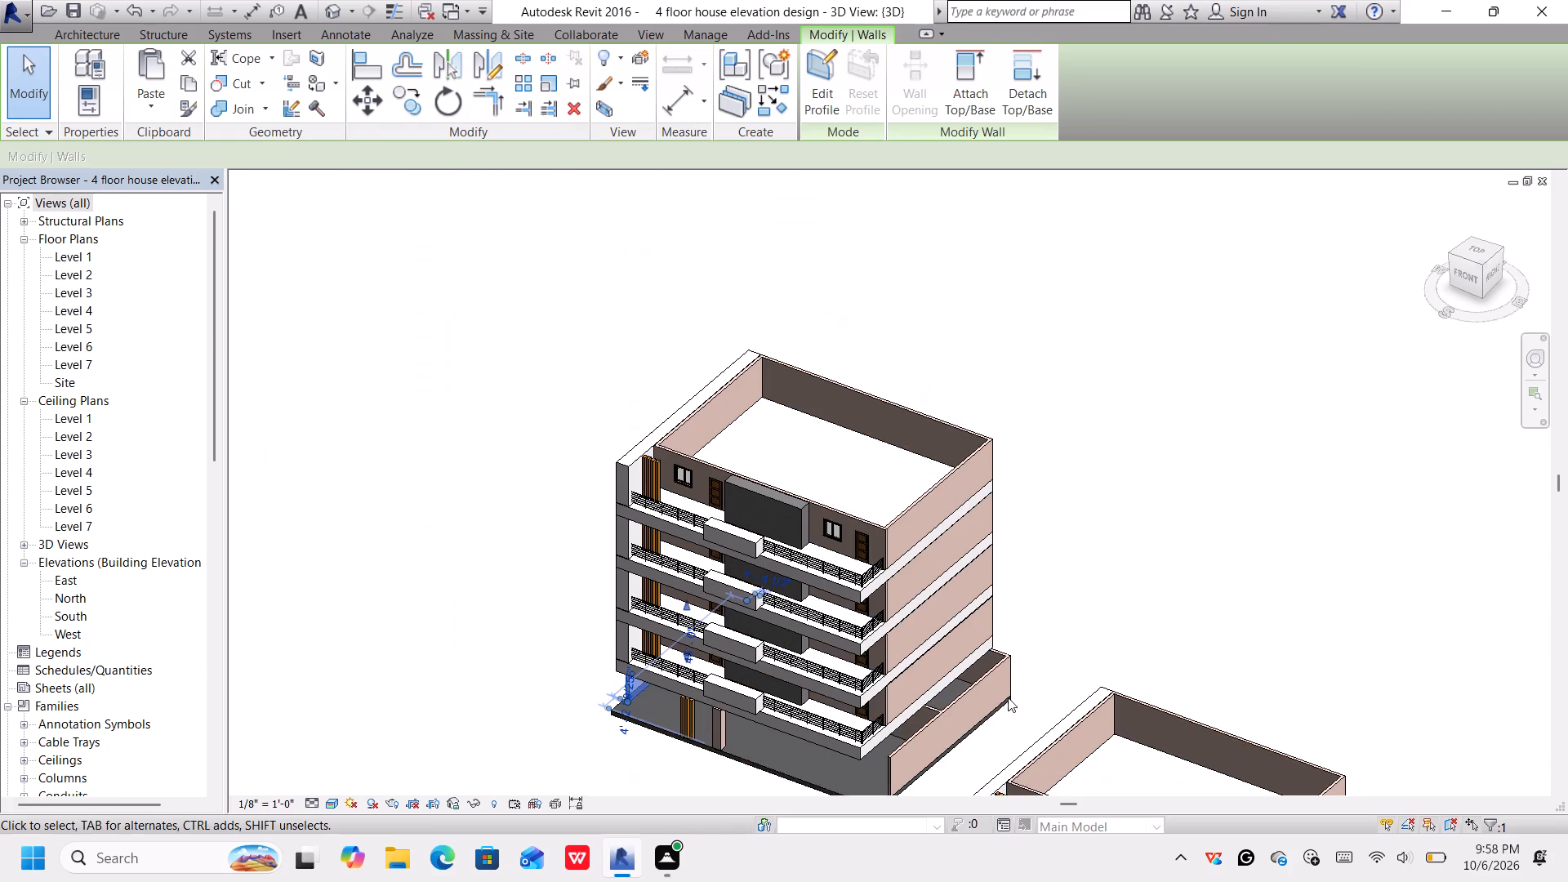
pyautogui.moveTo(1000, 713); pyautogui.dragTo(981, 635, button='middle')
pyautogui.scroll(2, 899, 628)
pyautogui.click(929, 652)
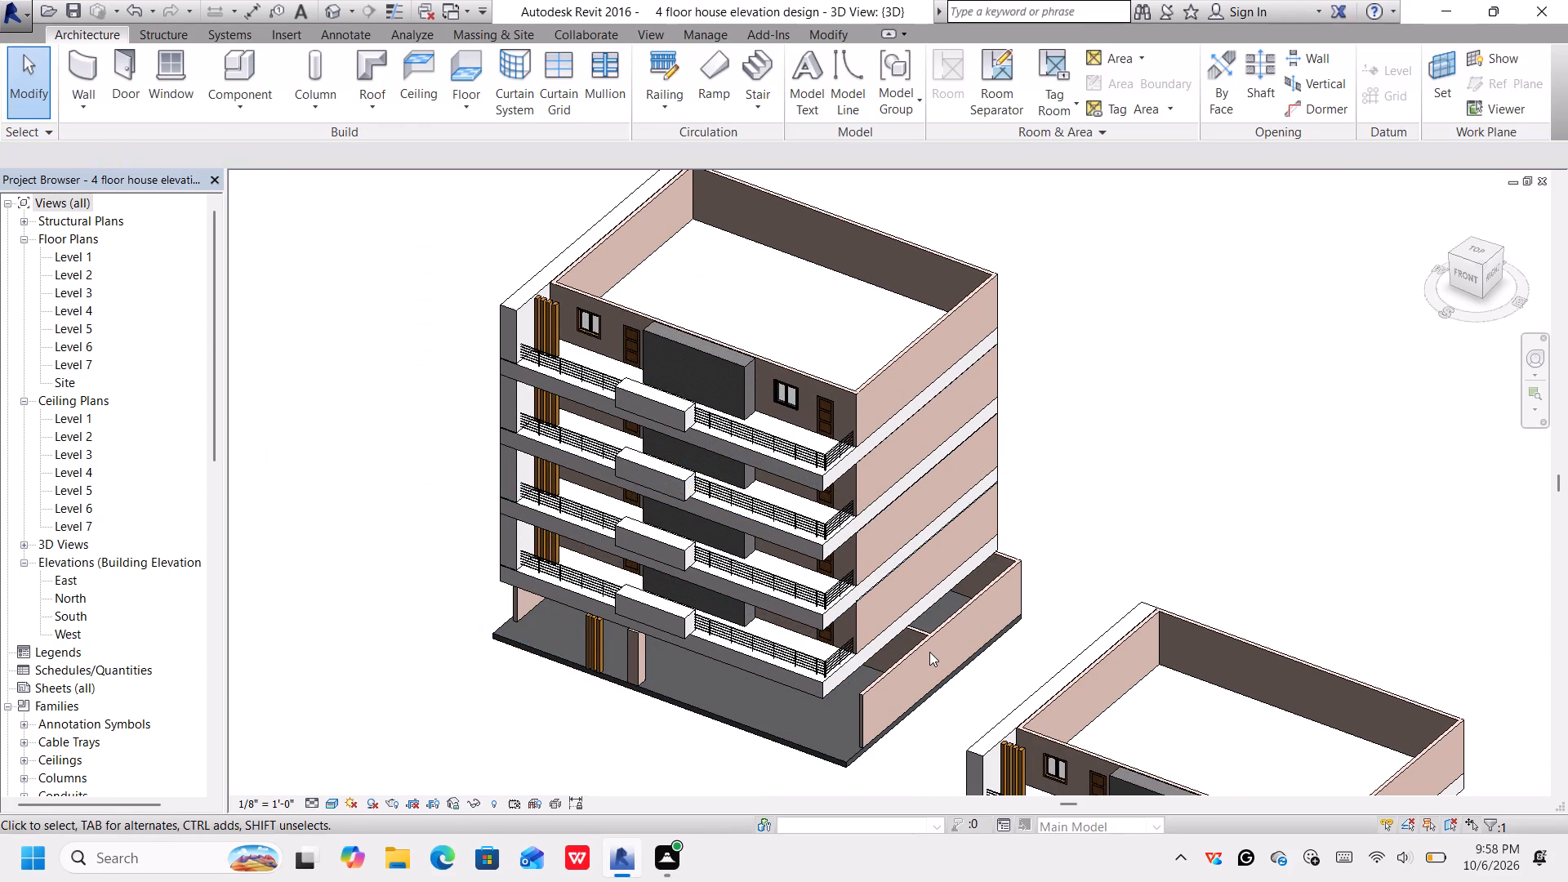
pyautogui.click(947, 621)
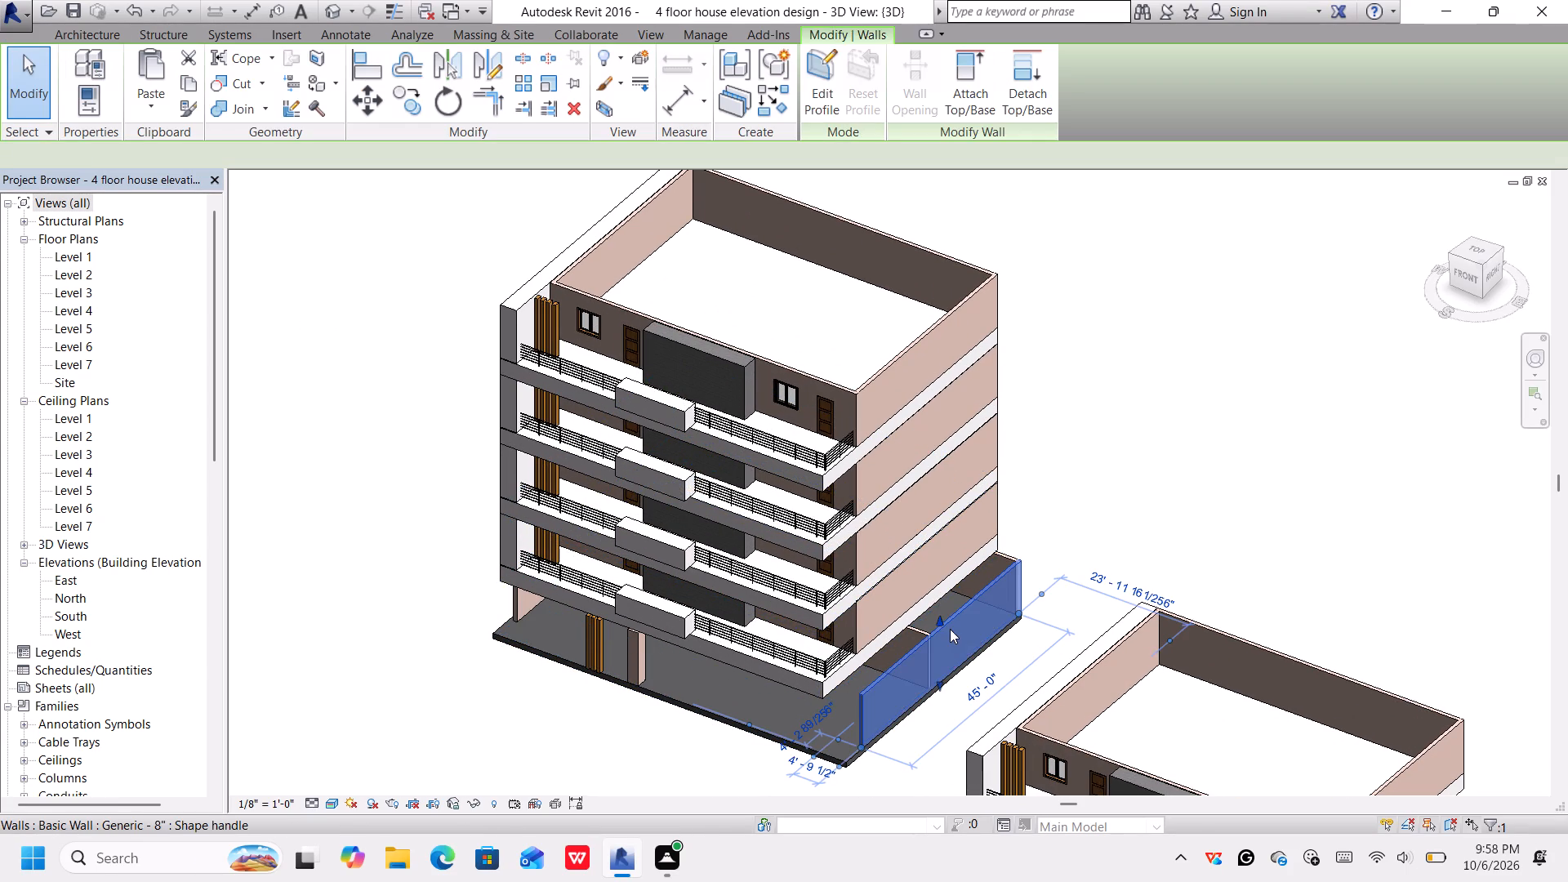
pyautogui.press('Left')
pyautogui.press('Left')
pyautogui.press('Left')
pyautogui.press('Left')
pyautogui.press('Left')
pyautogui.press('Left')
pyautogui.press('Left')
pyautogui.press('Left')
pyautogui.press('Left')
pyautogui.press('Left')
pyautogui.press('Left')
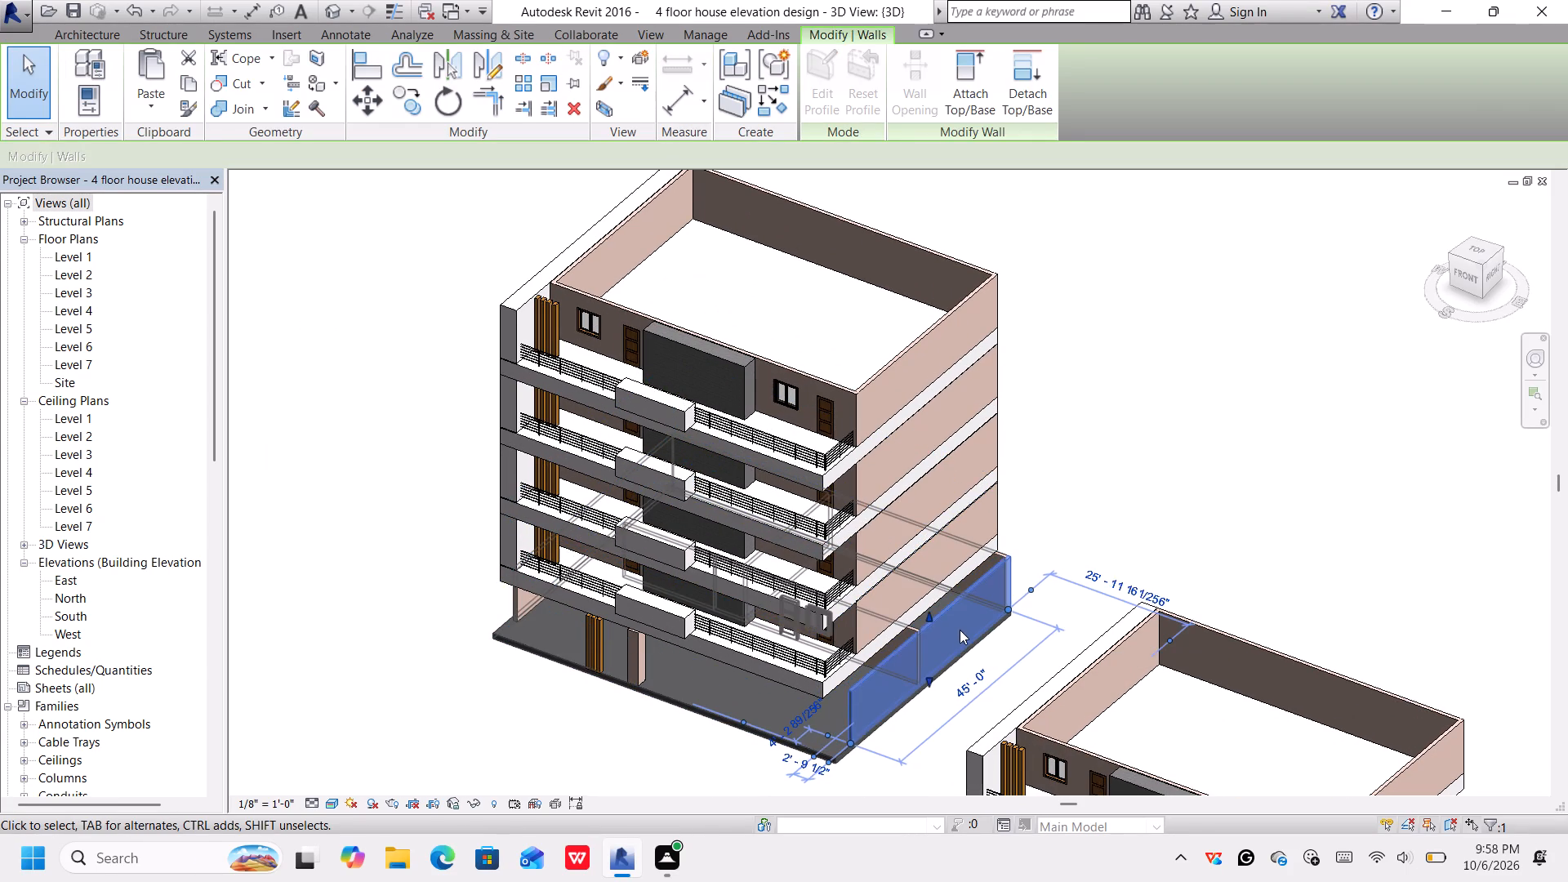
pyautogui.press('Left')
pyautogui.press('Left')
pyautogui.press('Left')
pyautogui.press('Left')
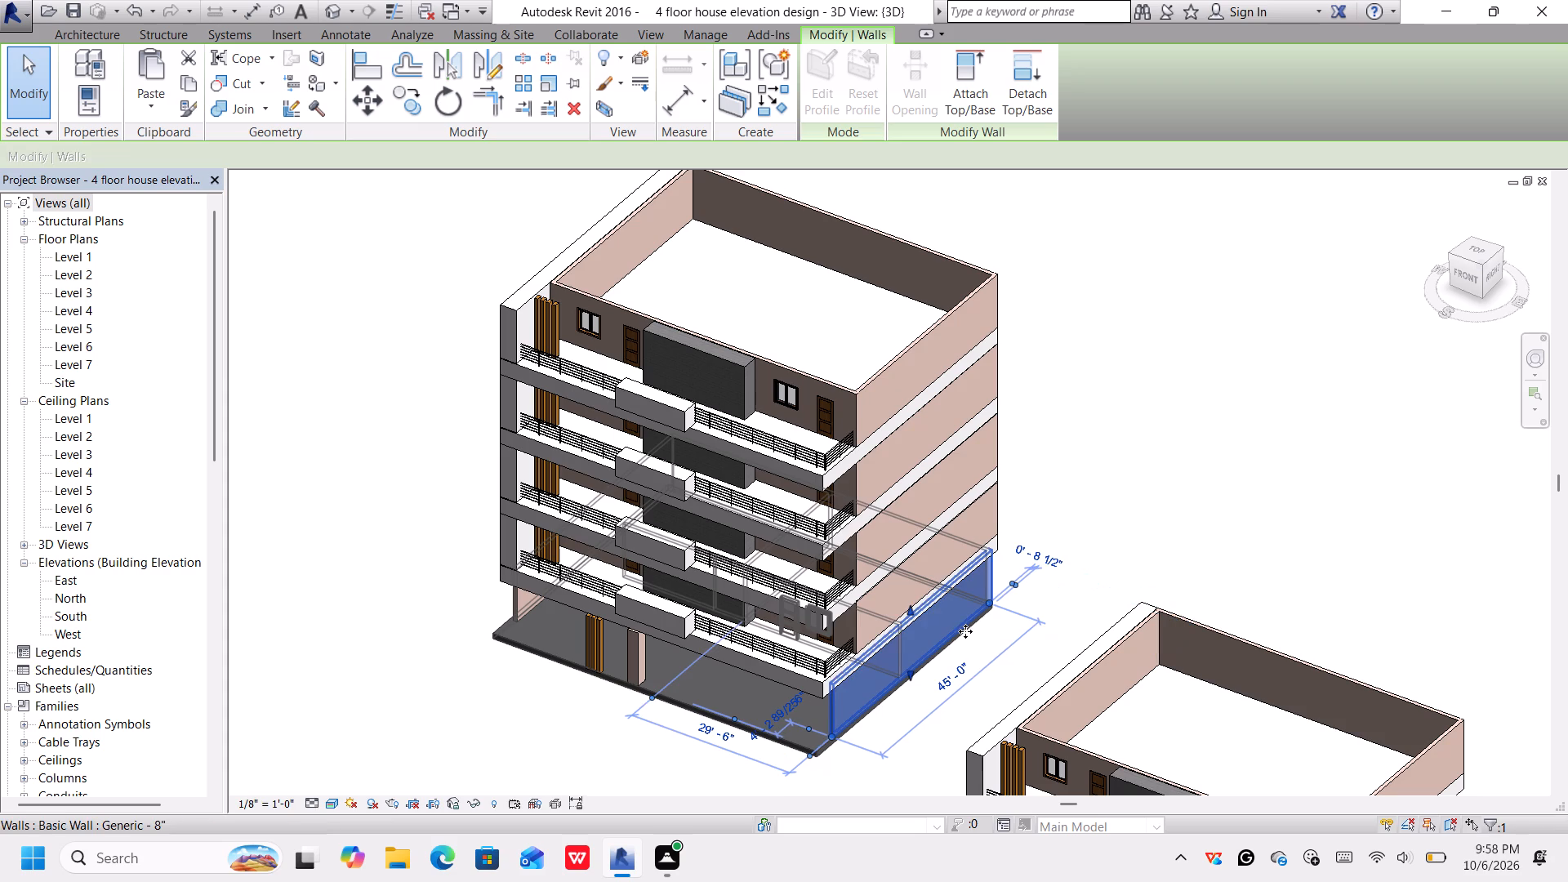
pyautogui.press('Right')
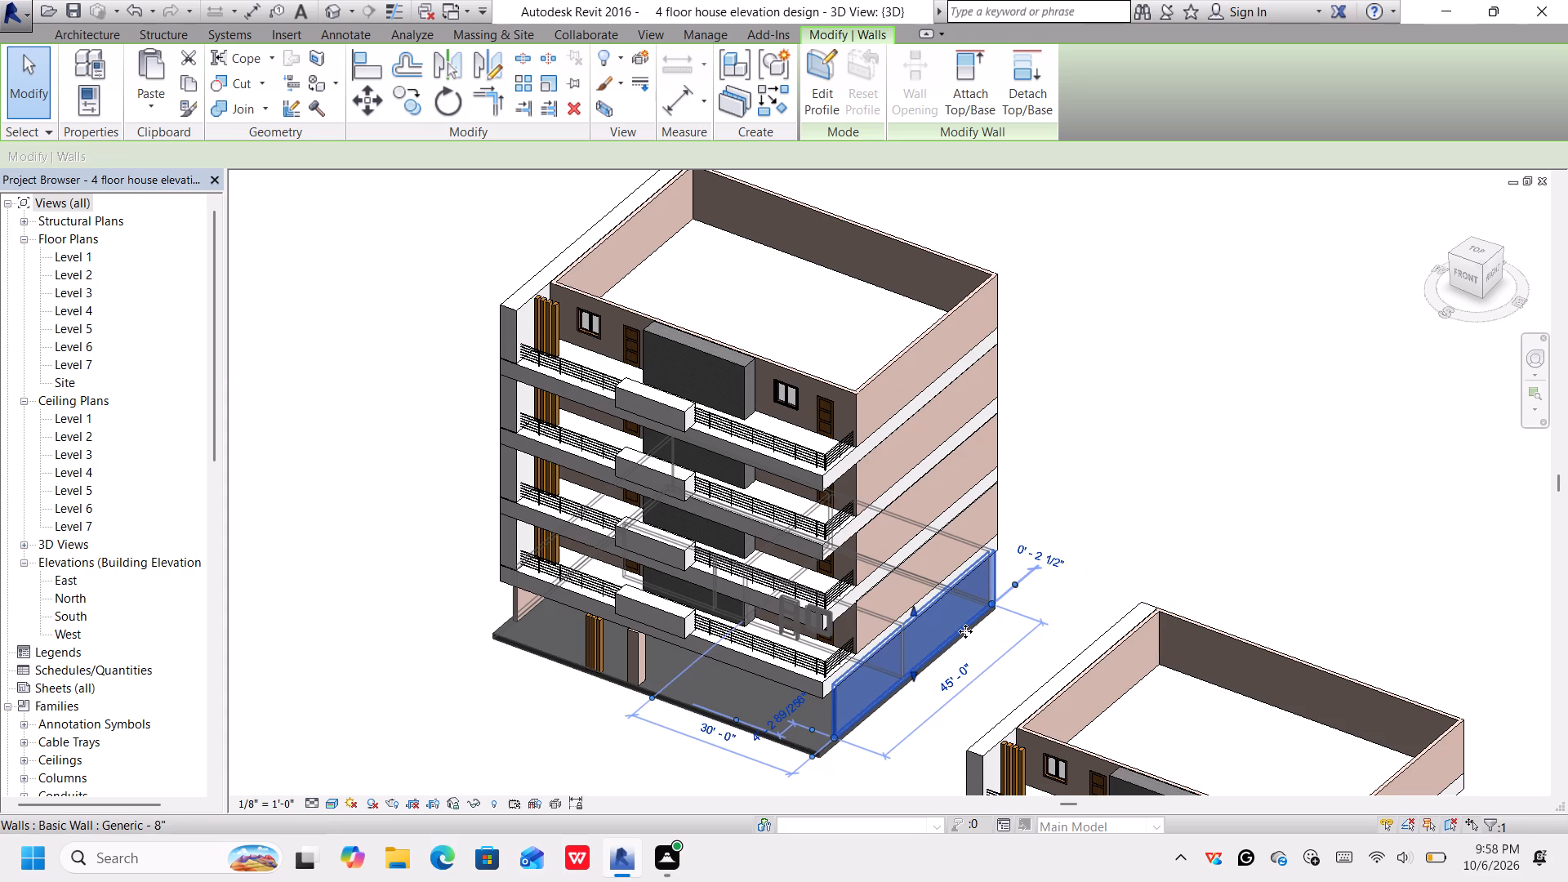
pyautogui.press('Right')
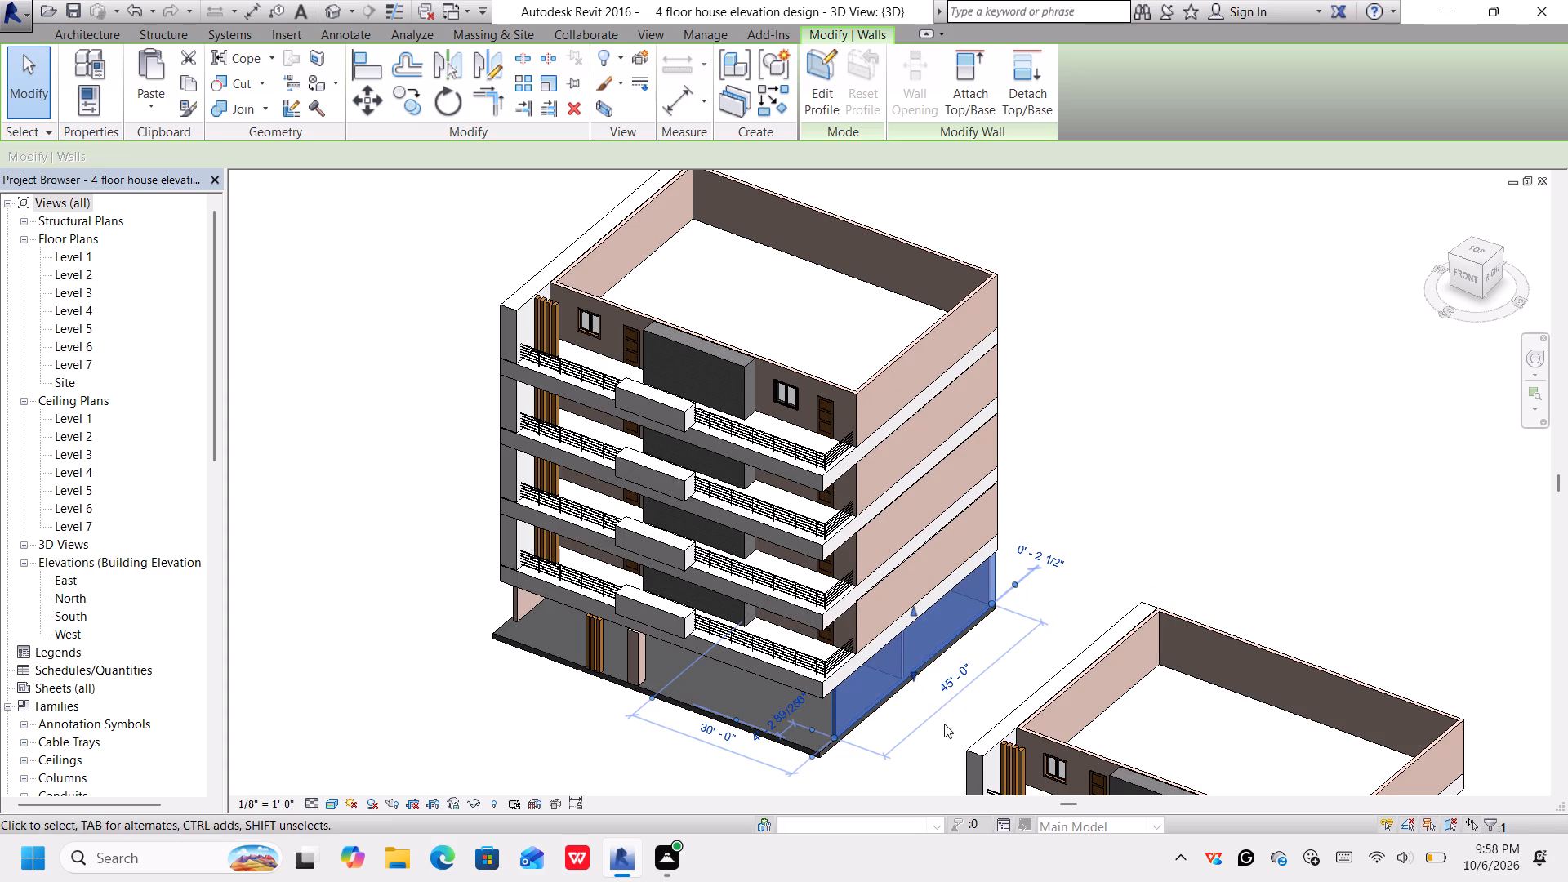
pyautogui.click(942, 740)
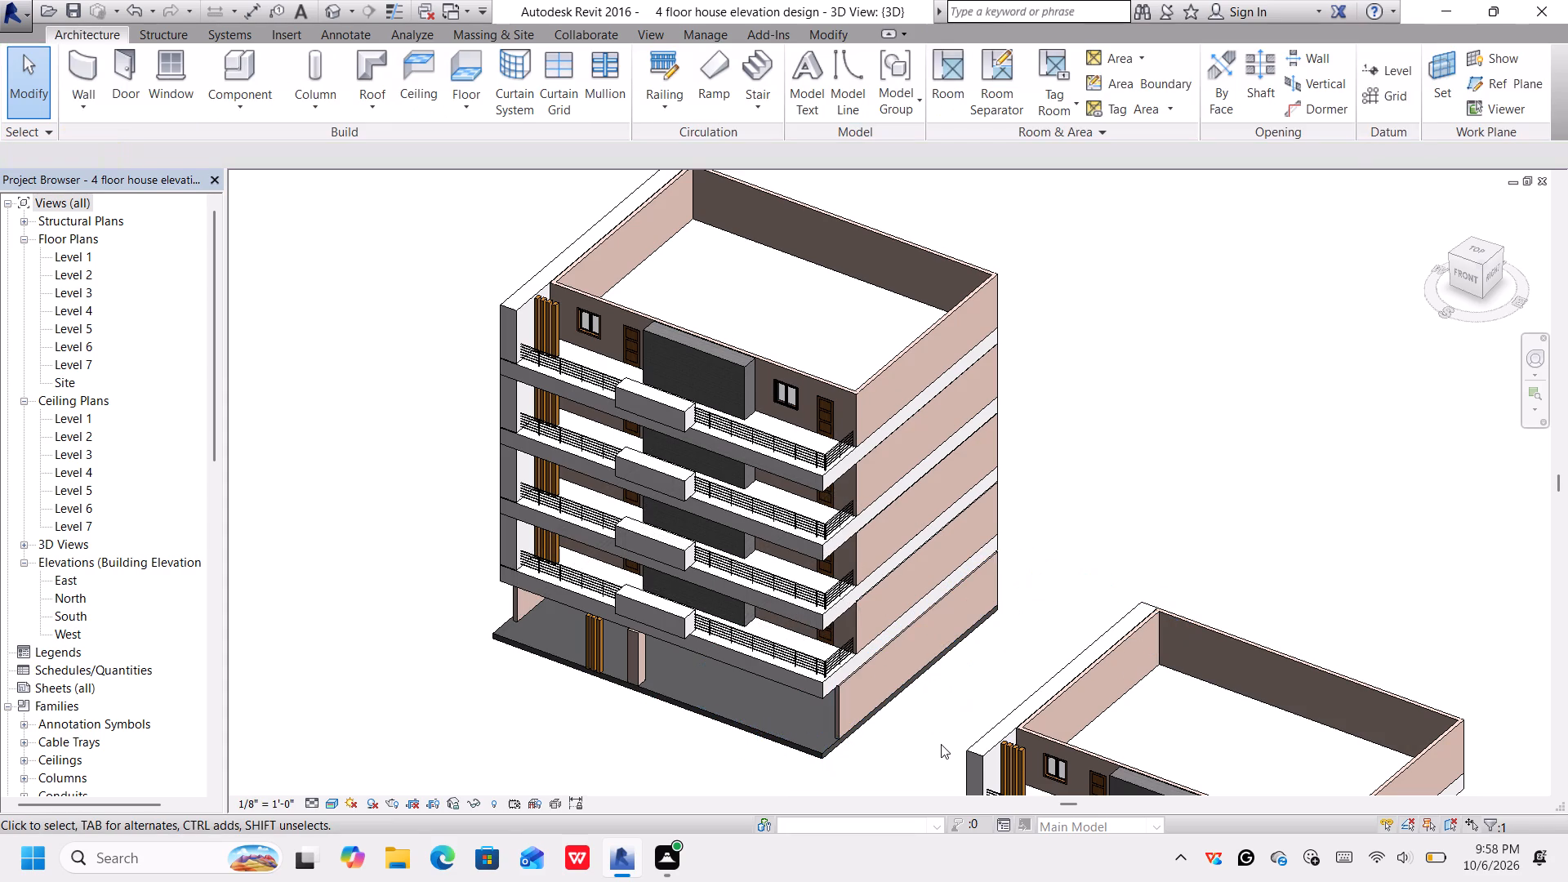
# Nudge the 24" x 24" rectangular ground-floor column back from the slab's front edge, beneath the first balcony slab.
pyautogui.scroll(-1, 879, 742)
pyautogui.moveTo(871, 746); pyautogui.dragTo(992, 619, button='middle')
pyautogui.scroll(1, 844, 658)
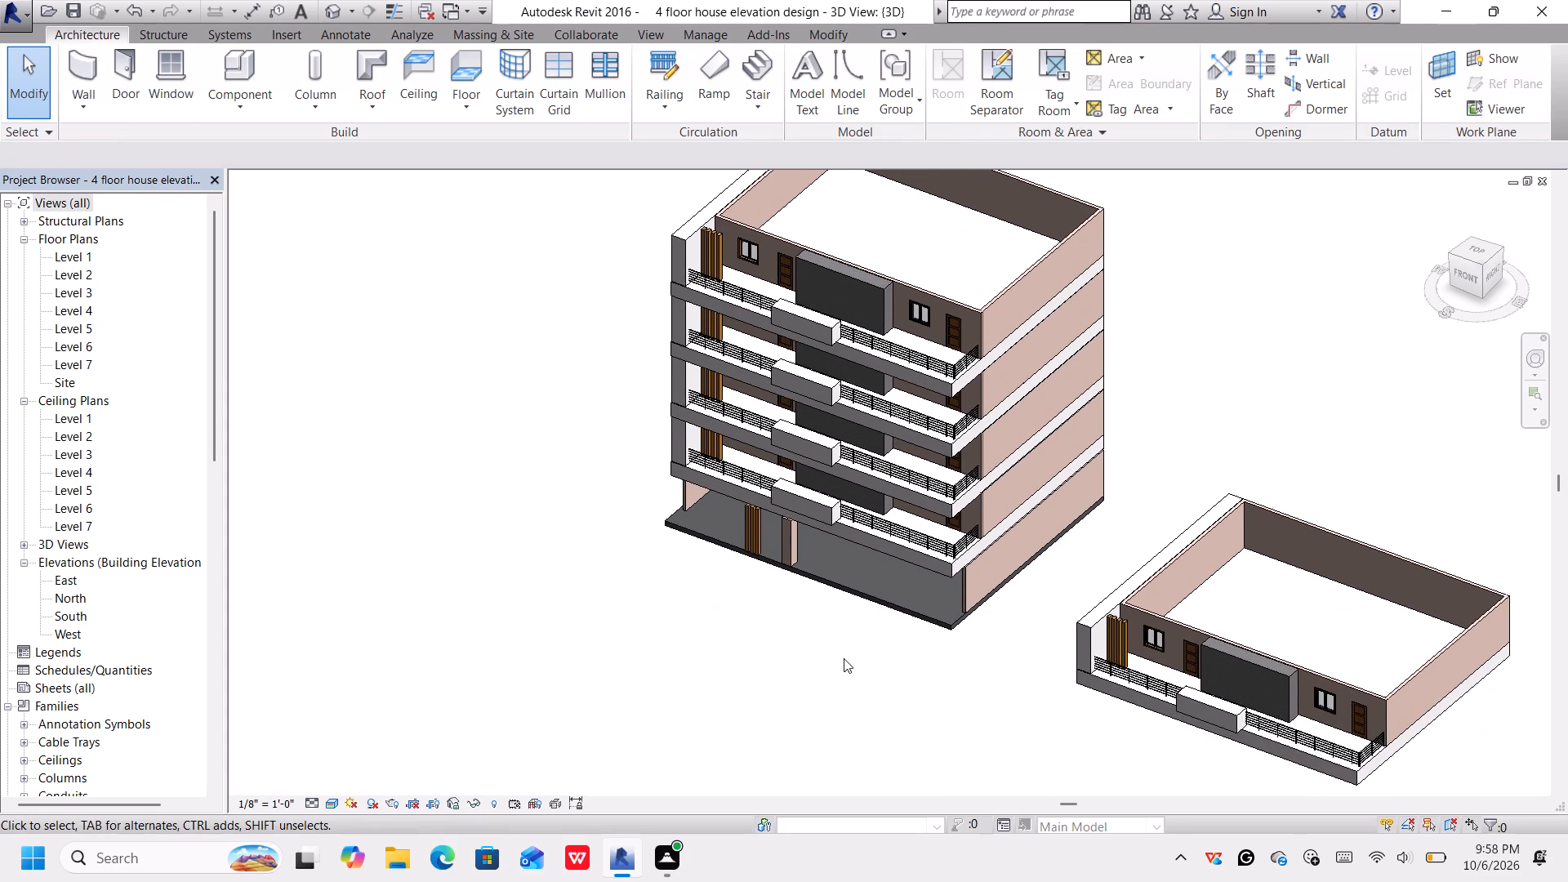
pyautogui.scroll(2, 844, 658)
pyautogui.scroll(1, 768, 591)
pyautogui.middleClick(769, 591)
pyautogui.scroll(2, 771, 592)
pyautogui.moveTo(810, 607); pyautogui.dragTo(811, 606, button='middle')
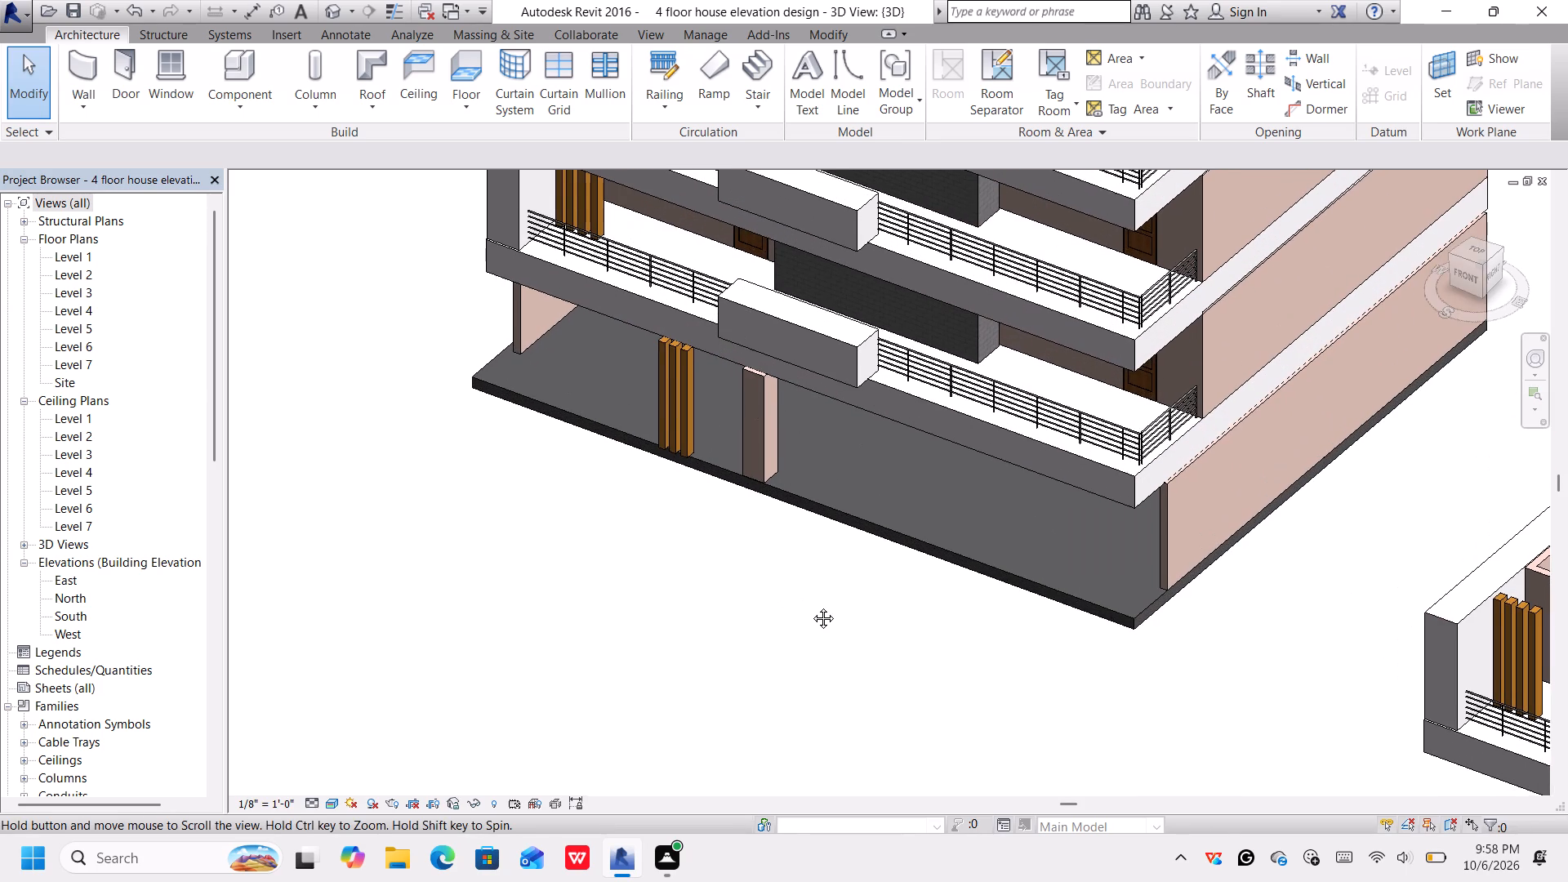
pyautogui.moveTo(811, 606); pyautogui.dragTo(816, 617, button='middle')
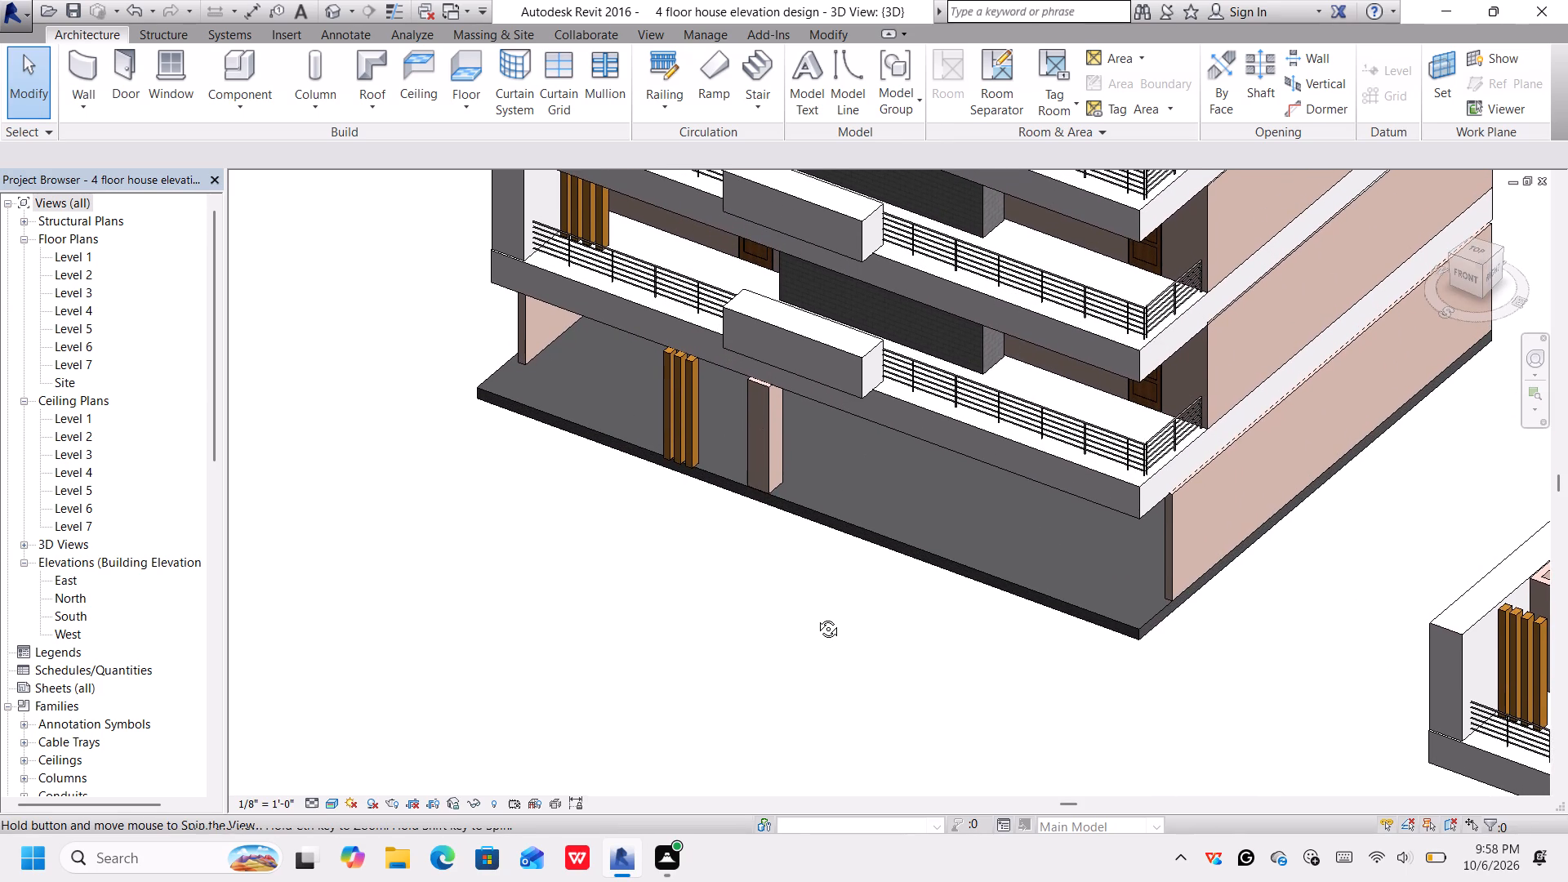
pyautogui.moveTo(816, 617); pyautogui.dragTo(894, 547, button='middle')
pyautogui.moveTo(944, 438); pyautogui.dragTo(960, 643, button='middle')
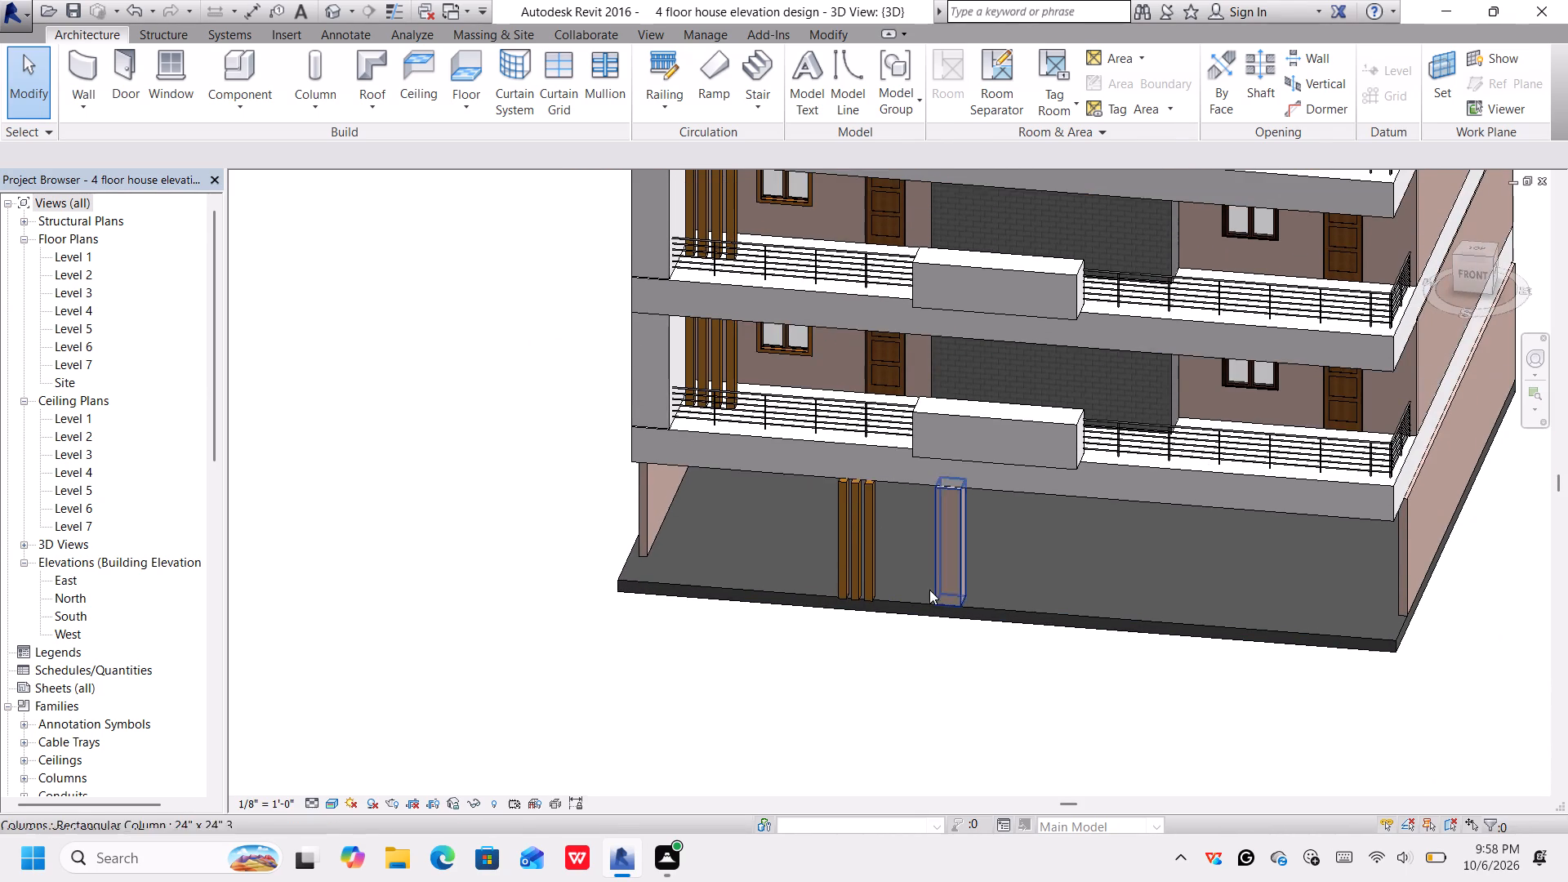
pyautogui.scroll(5, 926, 576)
pyautogui.click(978, 514)
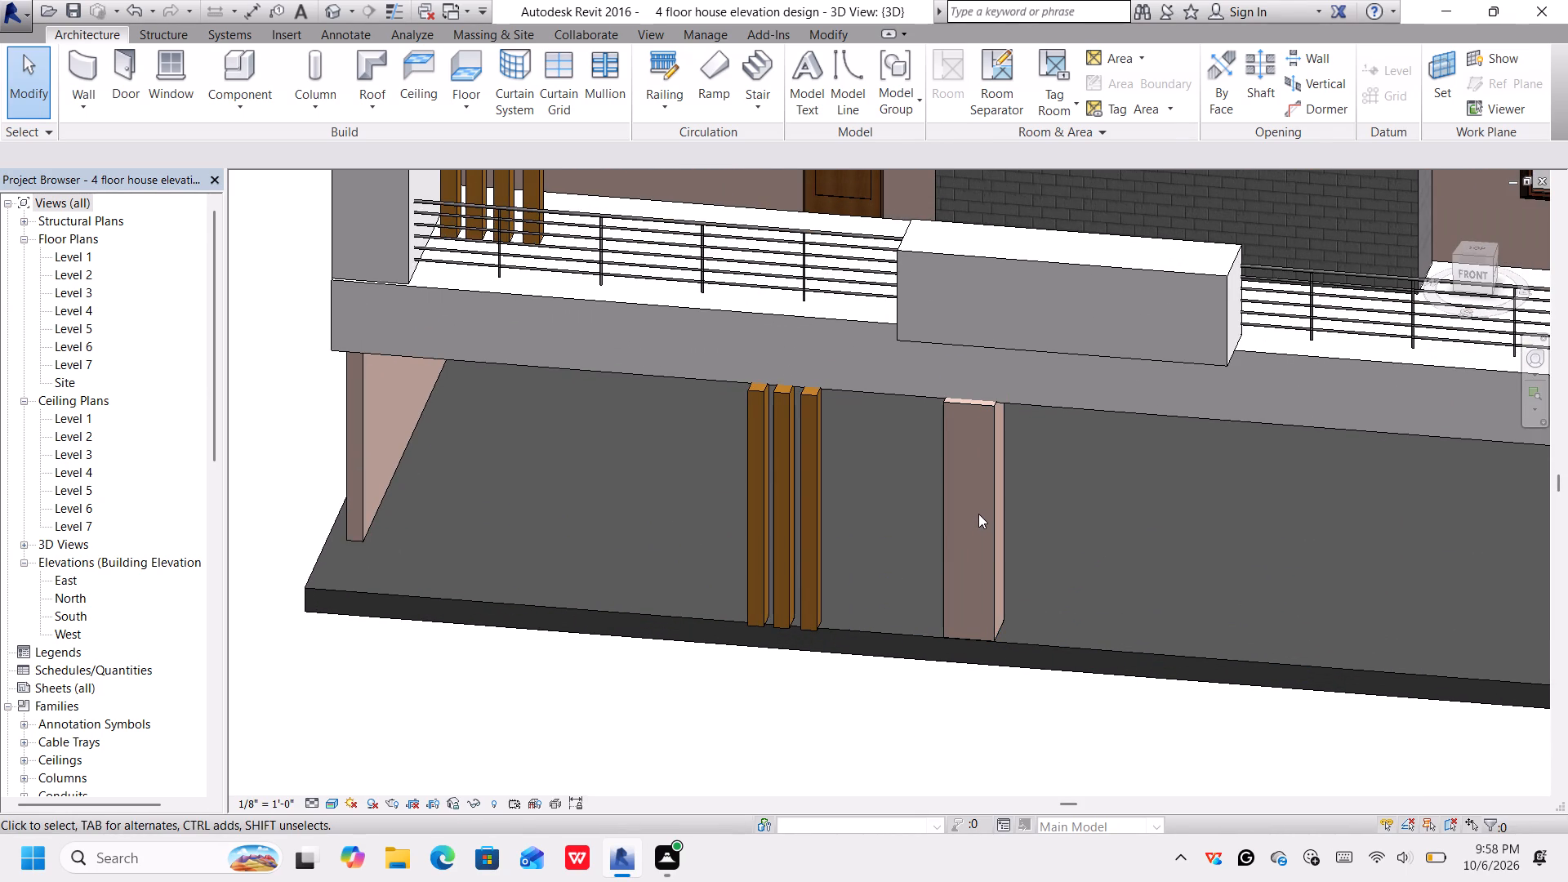
pyautogui.click(984, 416)
pyautogui.click(987, 407)
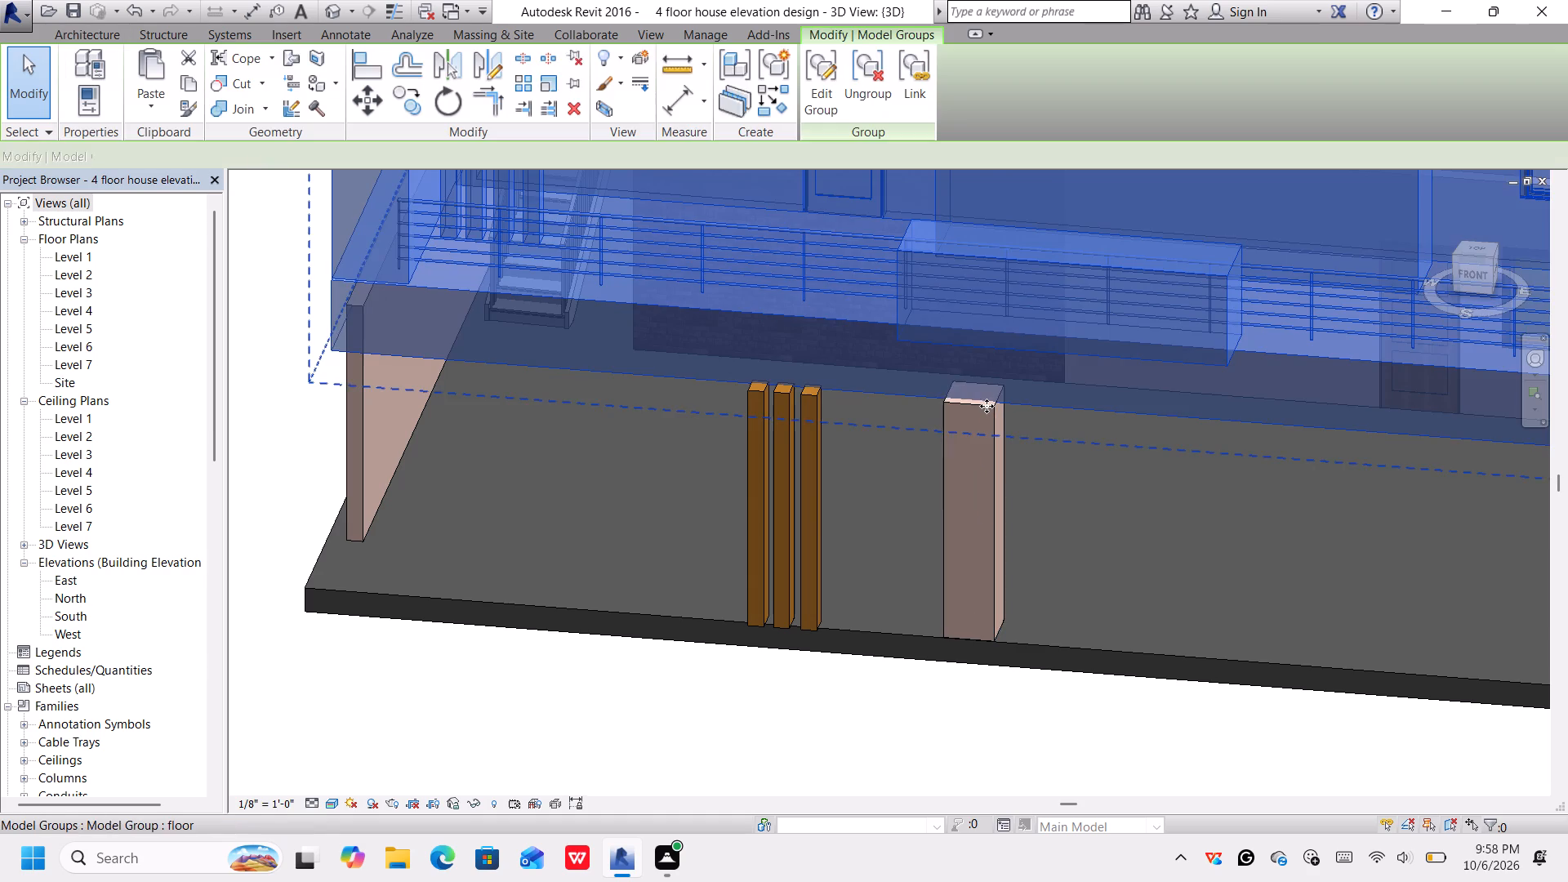
pyautogui.press('Escape')
pyautogui.click(968, 452)
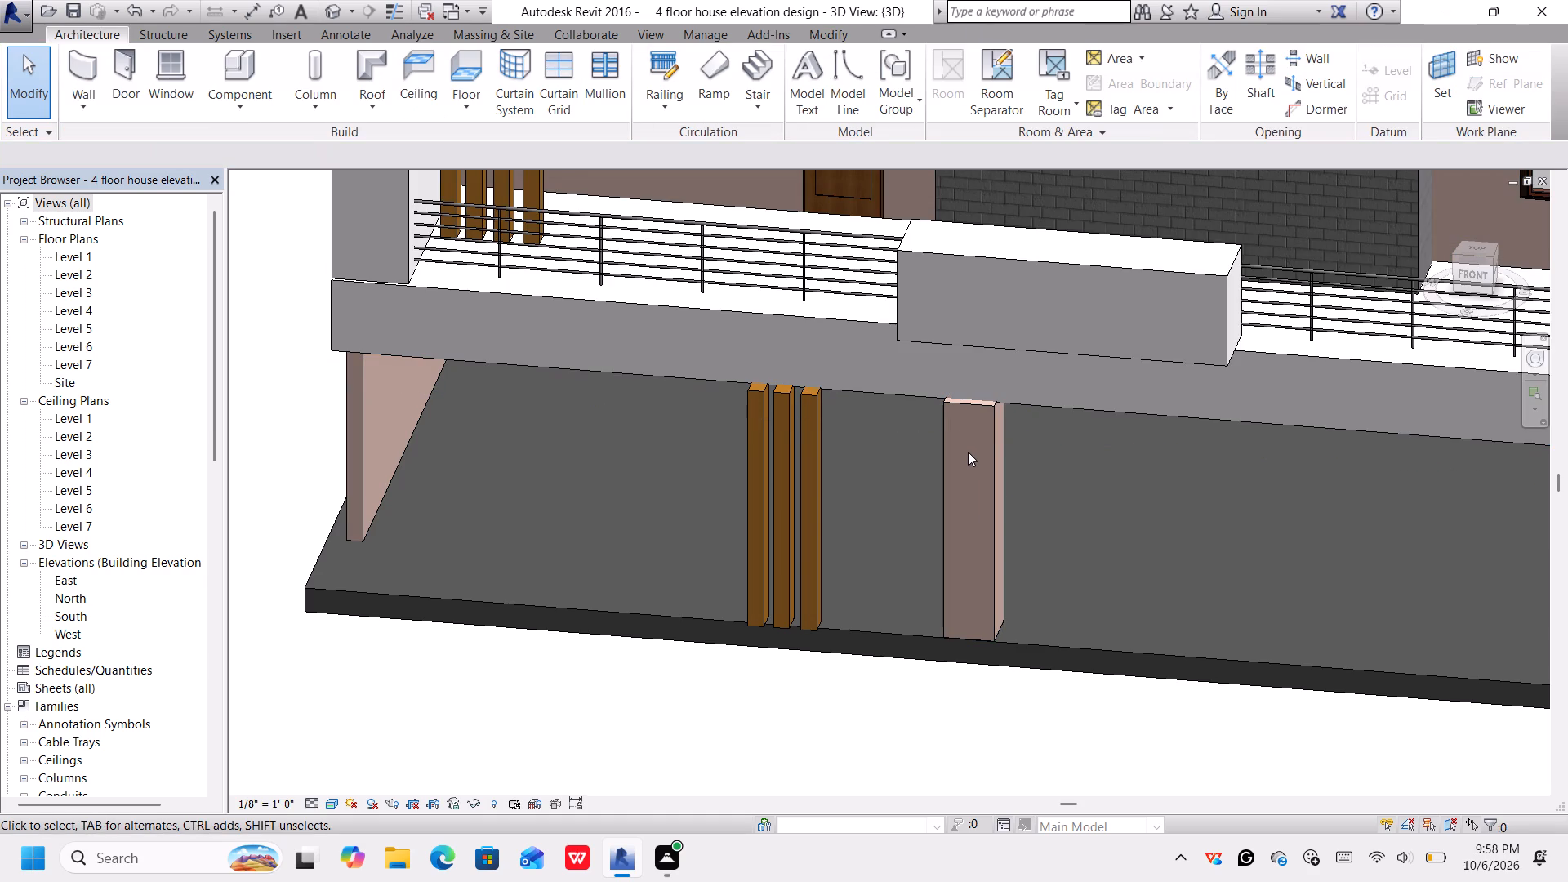
pyautogui.click(978, 413)
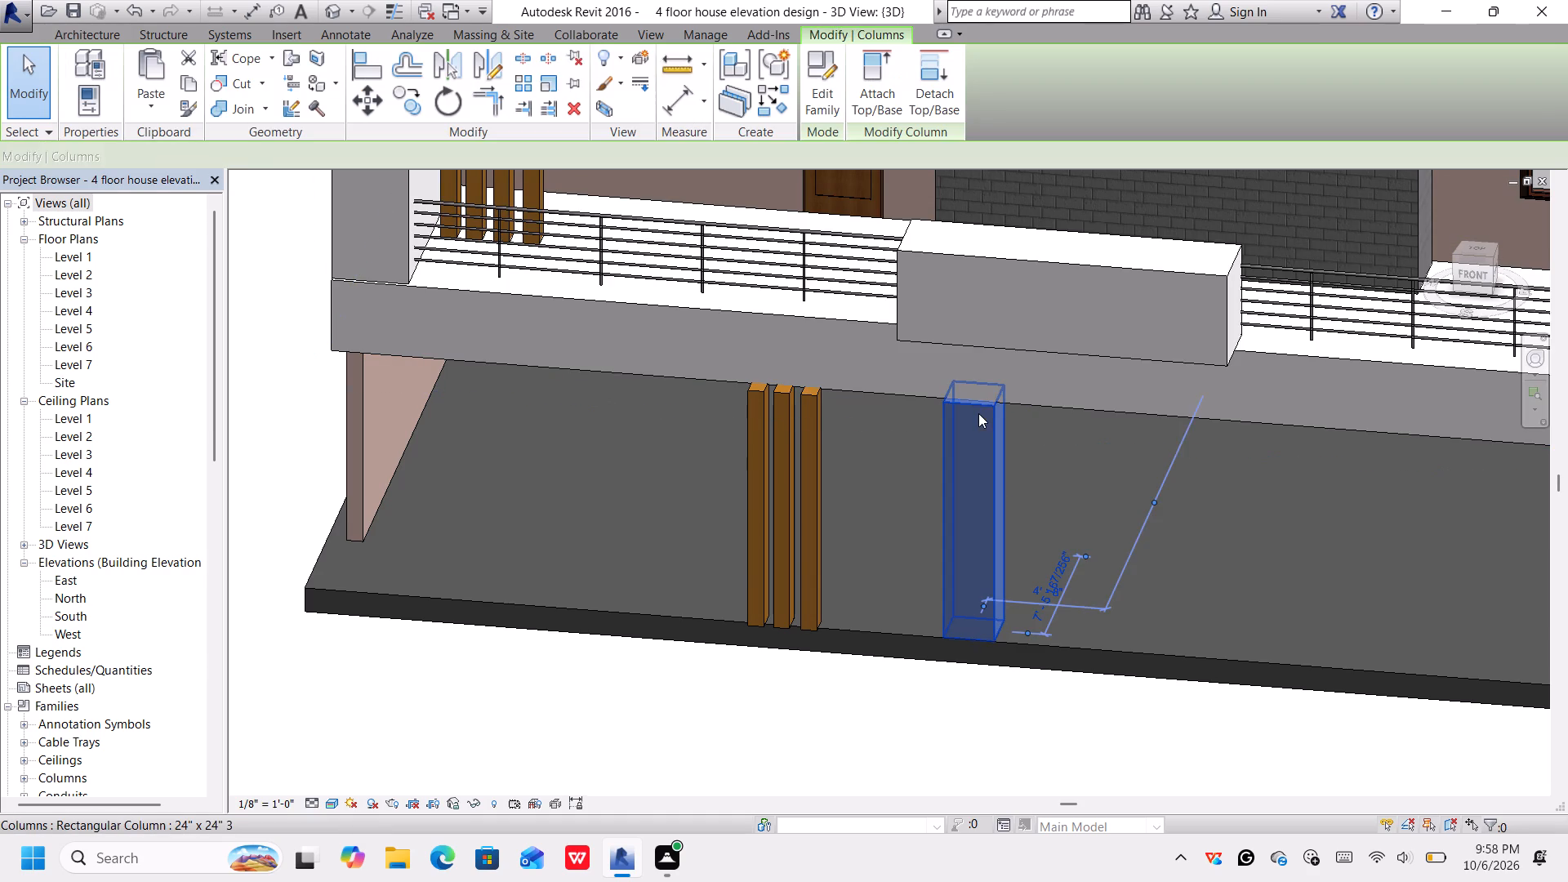
pyautogui.press('Up')
pyautogui.press('Up')
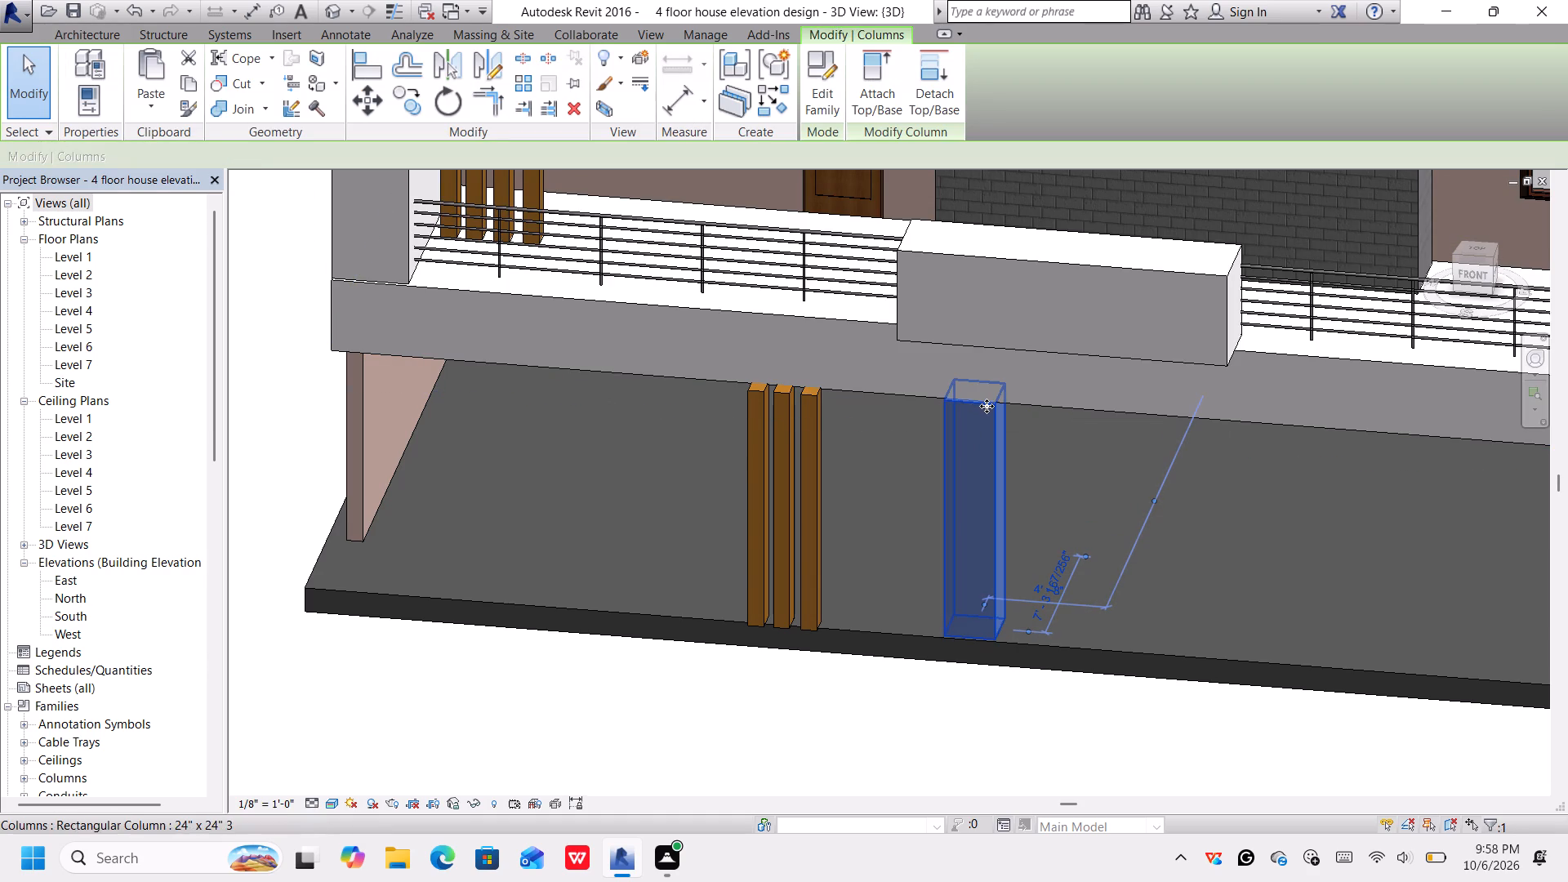
pyautogui.press('Up')
pyautogui.press('Up')
pyautogui.press('Up')
pyautogui.press('Up')
pyautogui.press('Up')
pyautogui.press('Up')
pyautogui.press('Up')
pyautogui.press('Up')
pyautogui.press('Up')
pyautogui.press('Up')
pyautogui.press('Up')
pyautogui.press('Up')
pyautogui.press('Up')
pyautogui.press('Up')
pyautogui.press('Up')
pyautogui.press('Up')
pyautogui.press('Up')
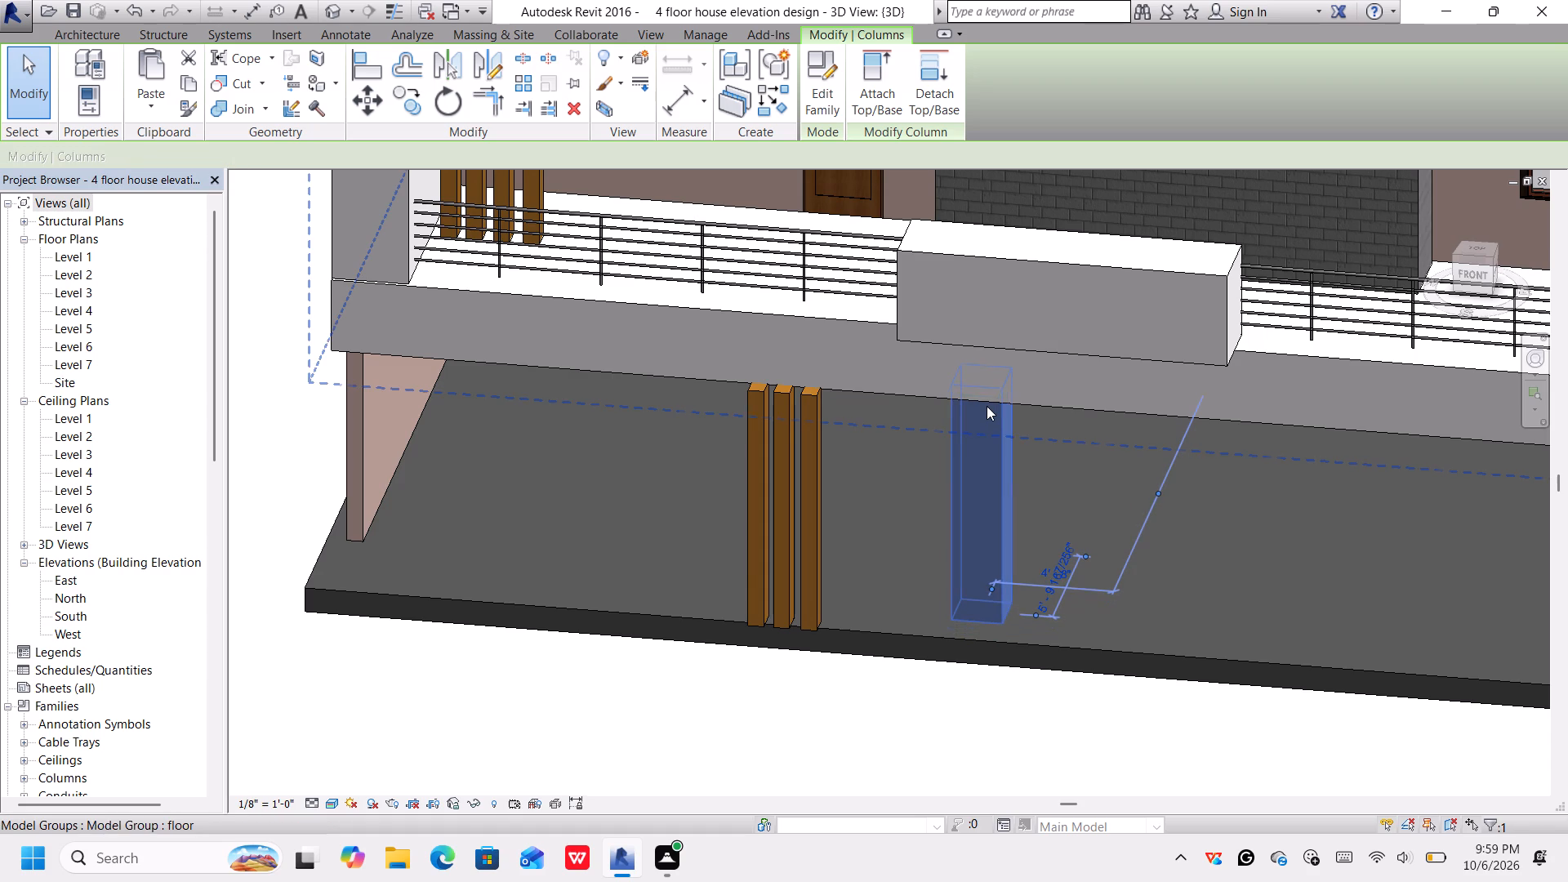
pyautogui.press('Up')
pyautogui.press('Up')
pyautogui.press('Up')
pyautogui.press('Up')
pyautogui.press('Up')
pyautogui.press('Up')
pyautogui.press('Up')
pyautogui.press('Up')
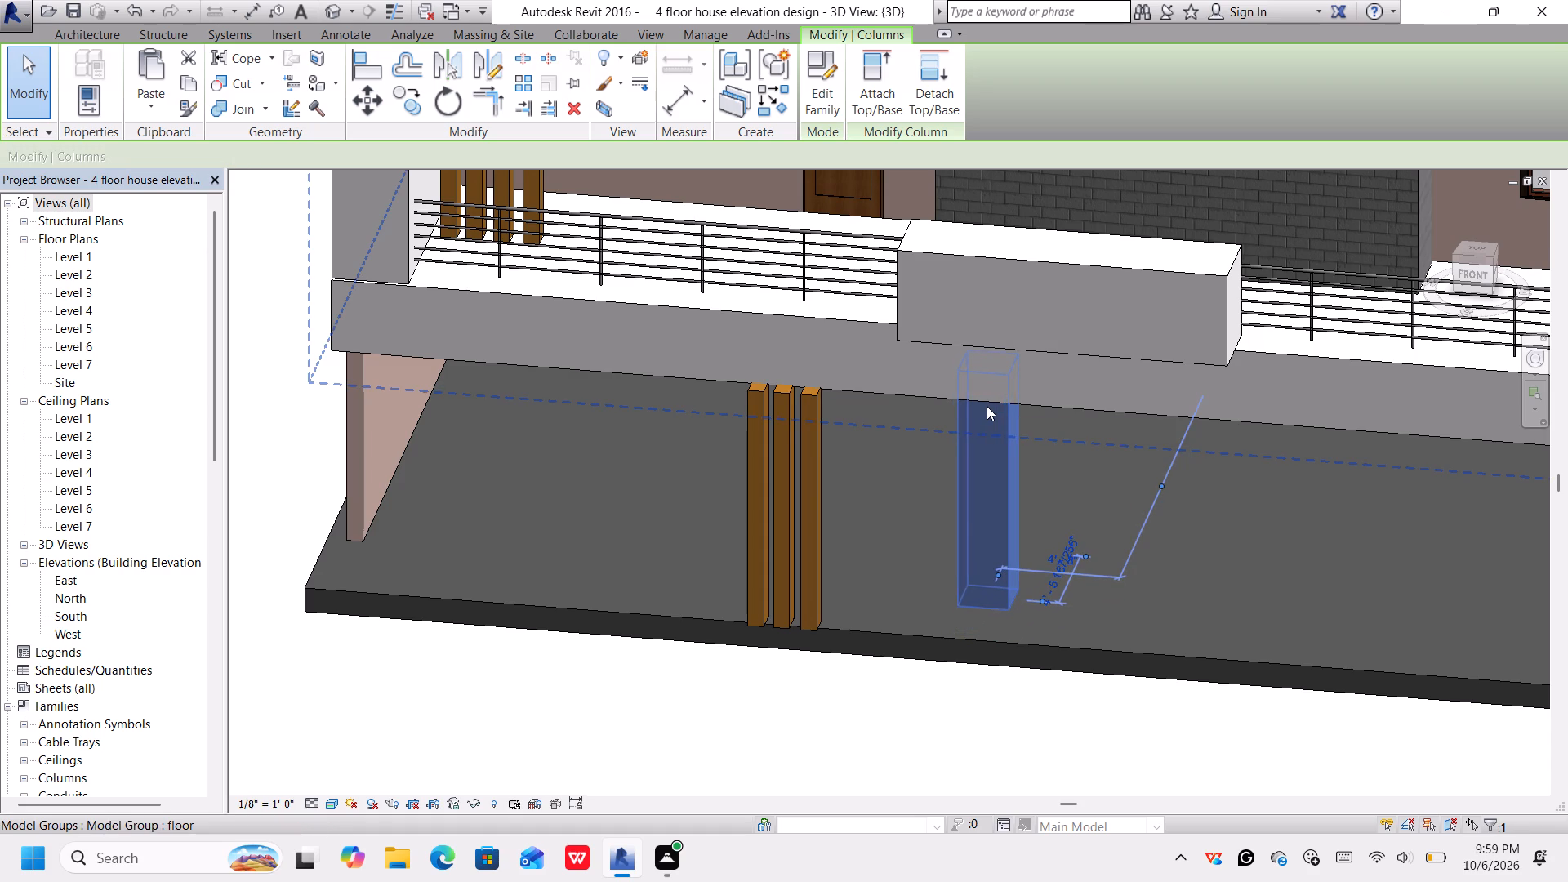
pyautogui.press('Up')
pyautogui.press('Up')
pyautogui.click(967, 682)
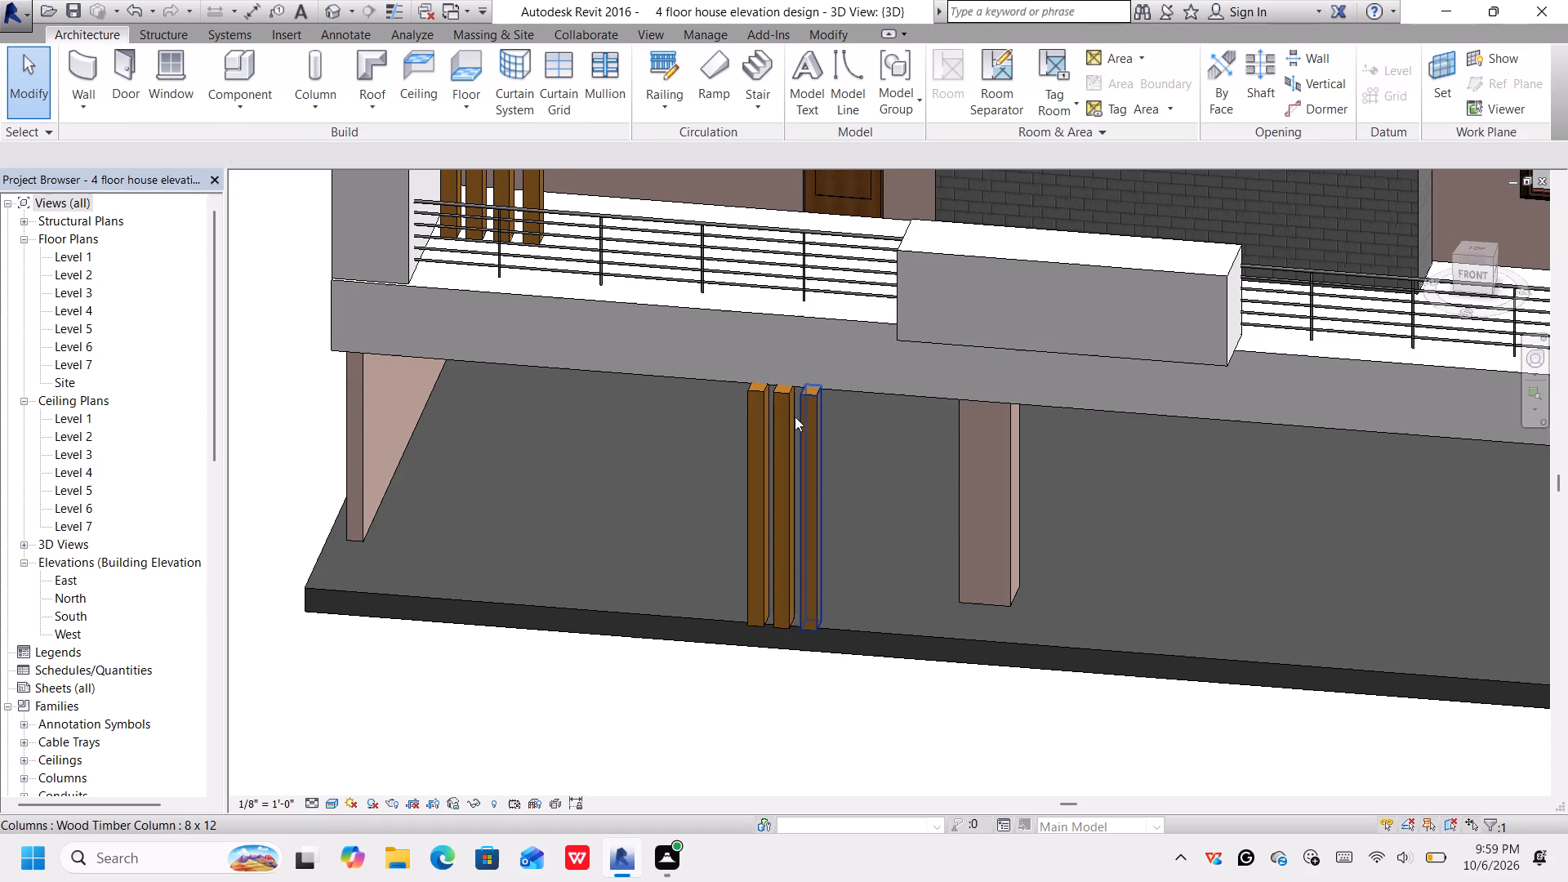
# Nudge the three 8 x 12 ground-floor wood timber columns back from the slab's front edge, beneath the first balcony slab.
pyautogui.click(809, 406)
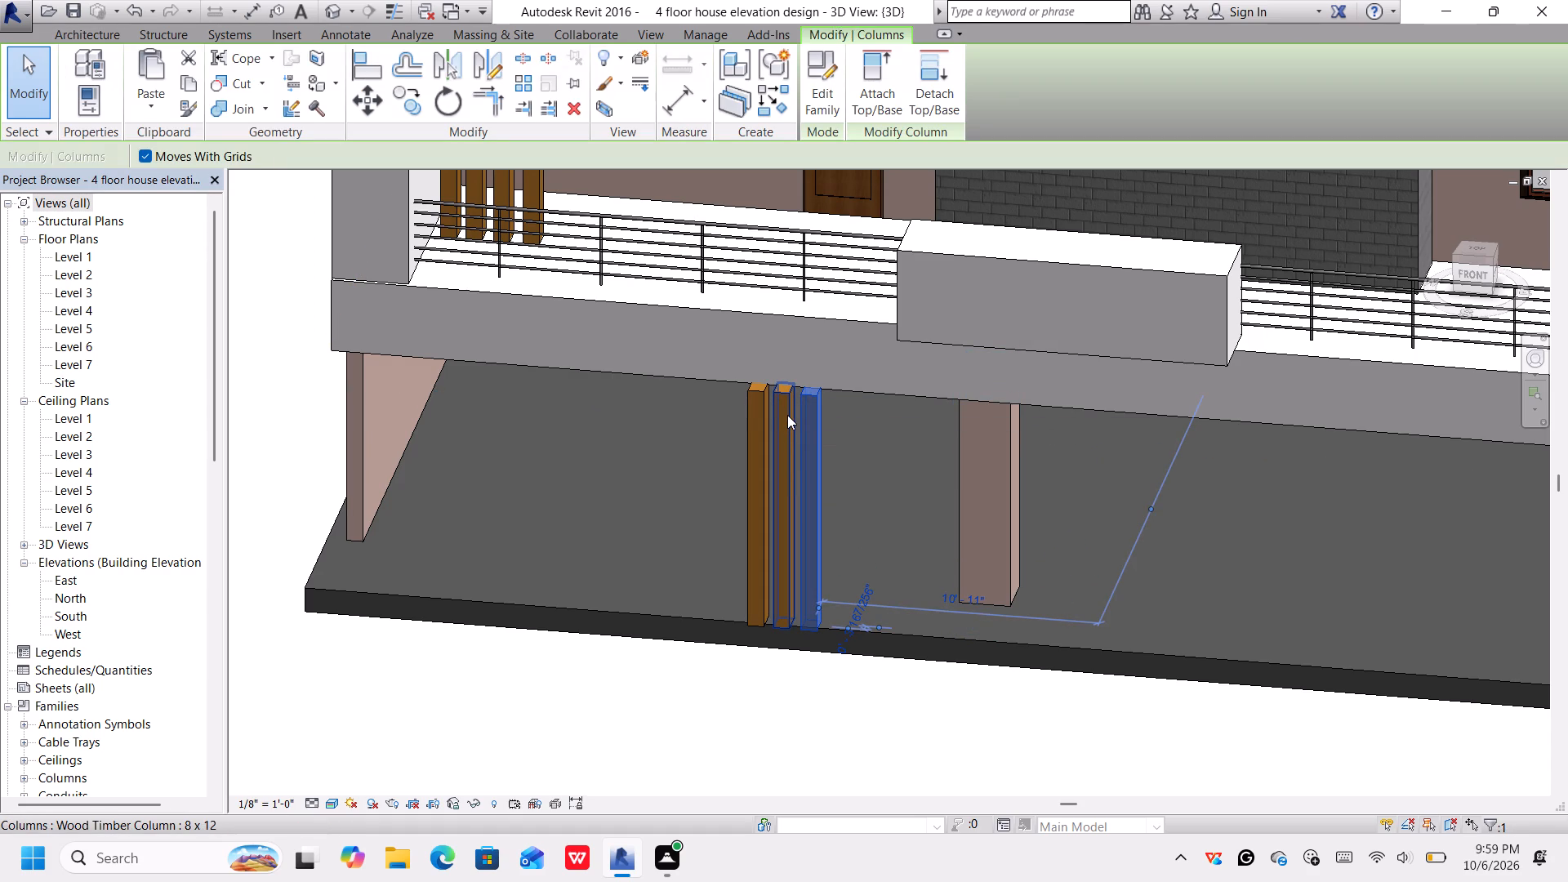
pyautogui.keyDown('ctrl'); pyautogui.click(788, 415); pyautogui.keyUp('ctrl')
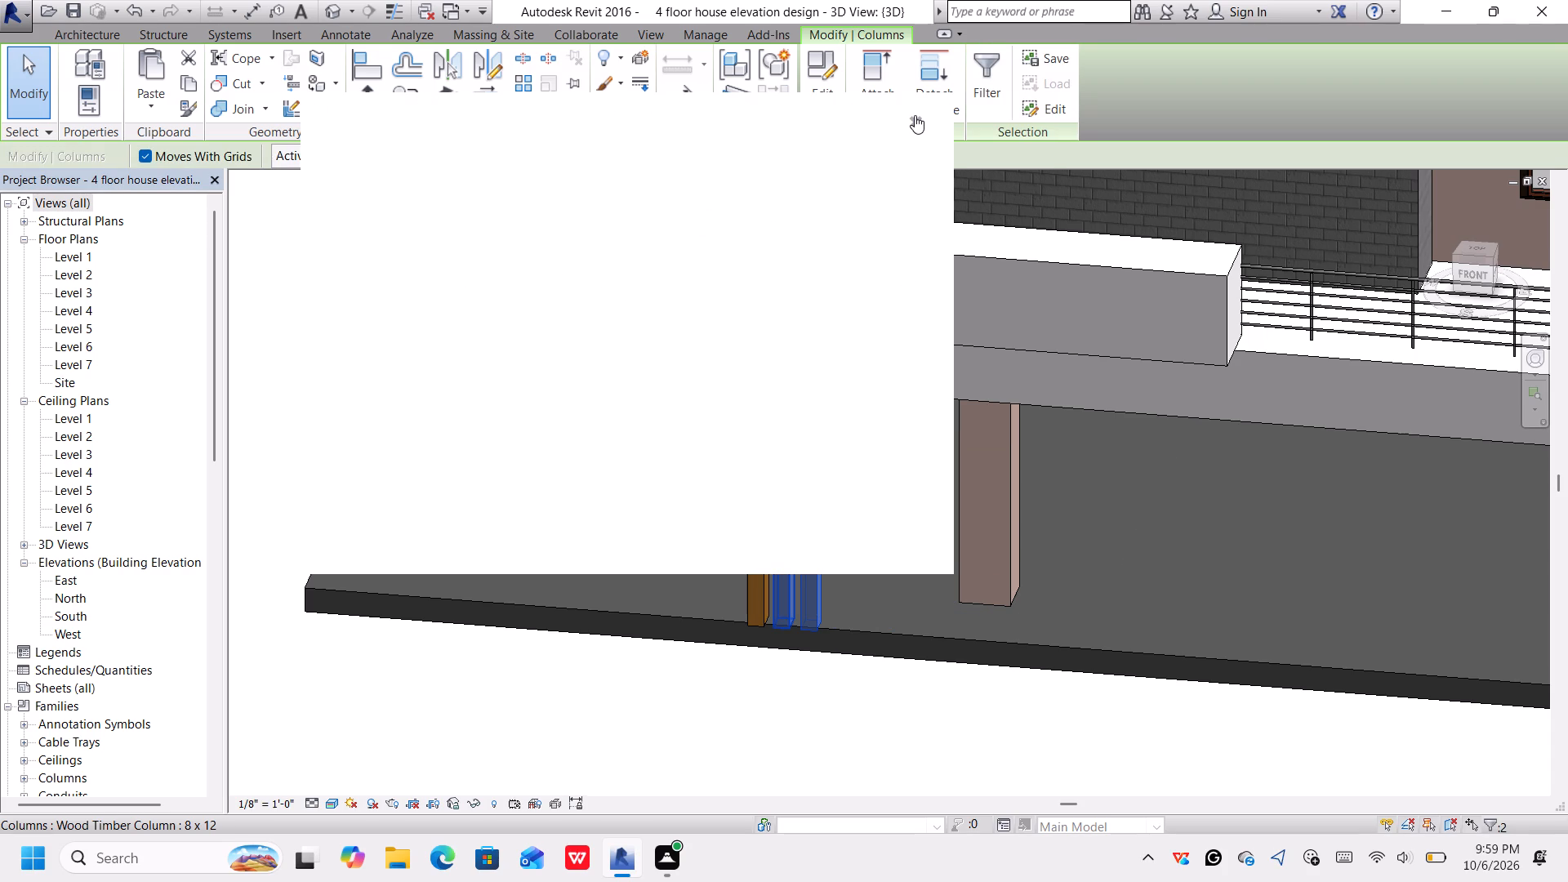
pyautogui.click(915, 115)
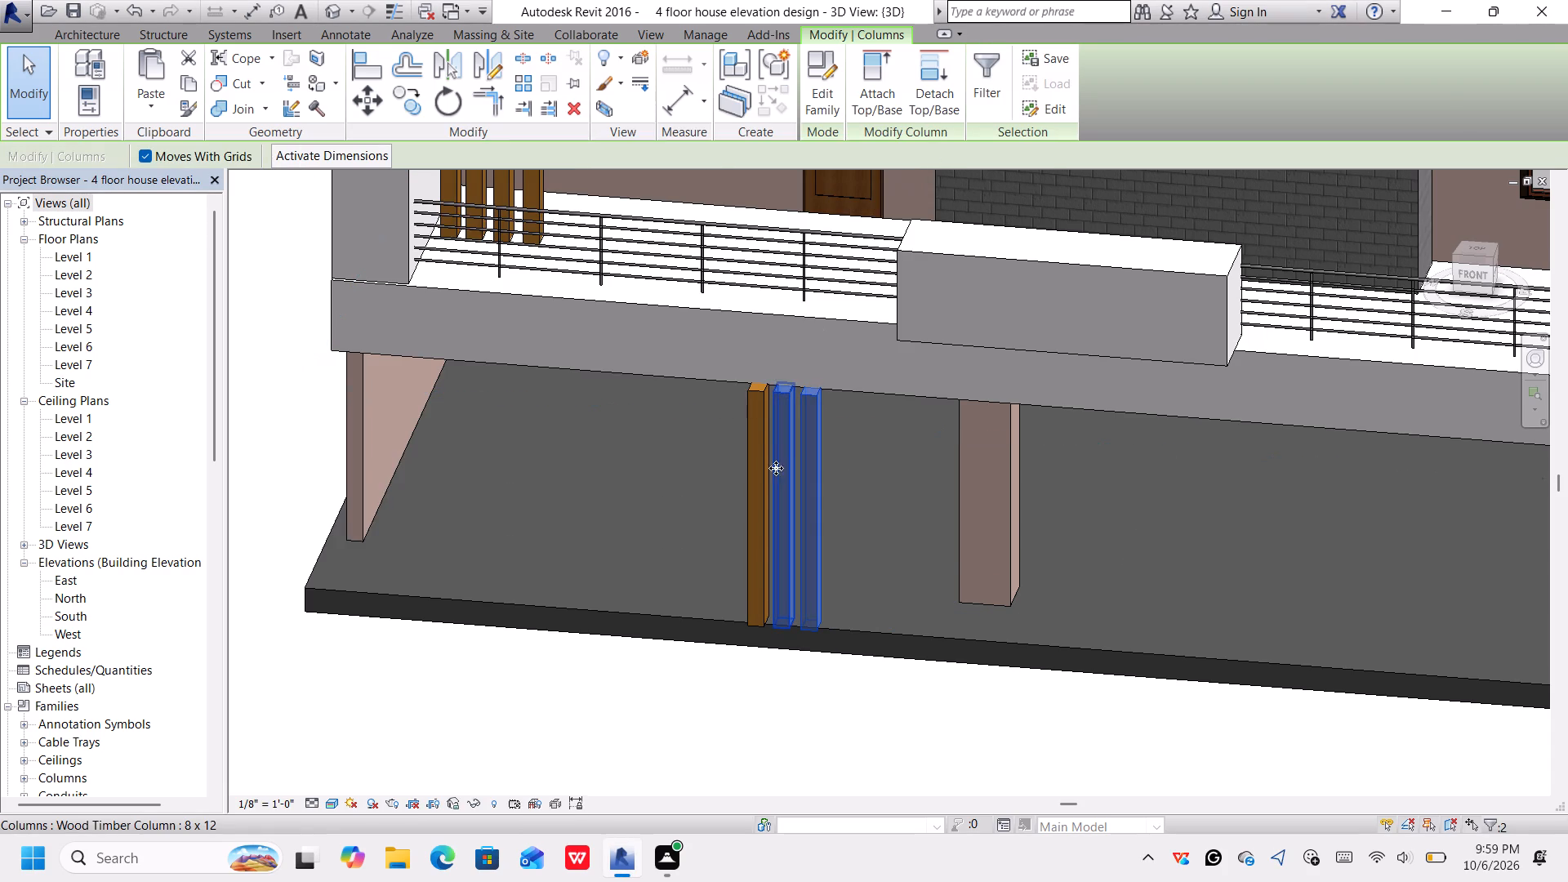
pyautogui.keyDown('ctrl'); pyautogui.click(761, 476); pyautogui.keyUp('ctrl')
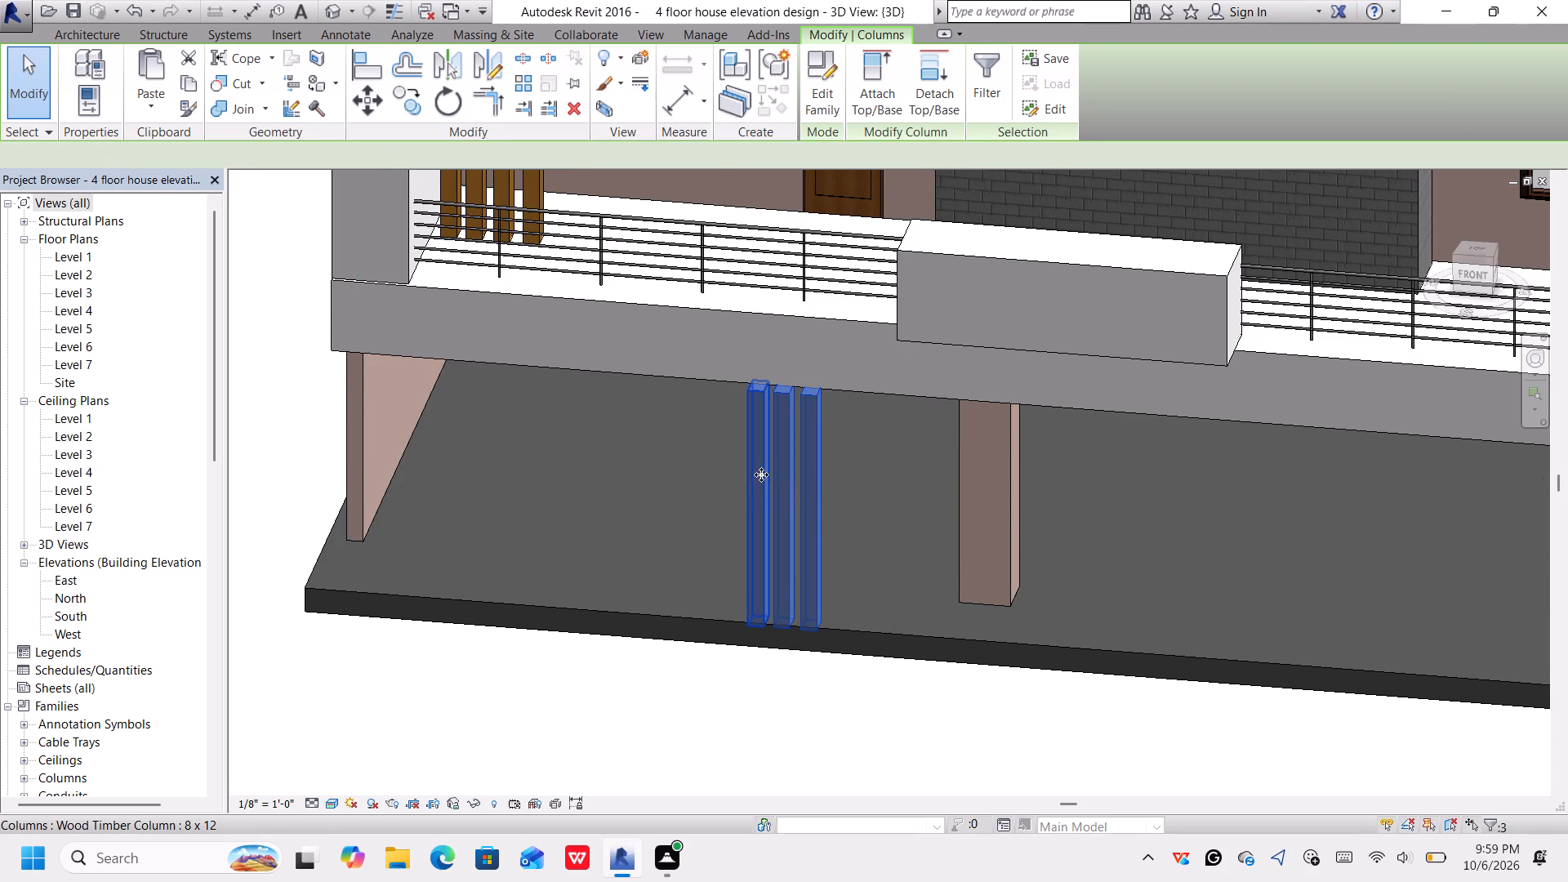
pyautogui.press('Down')
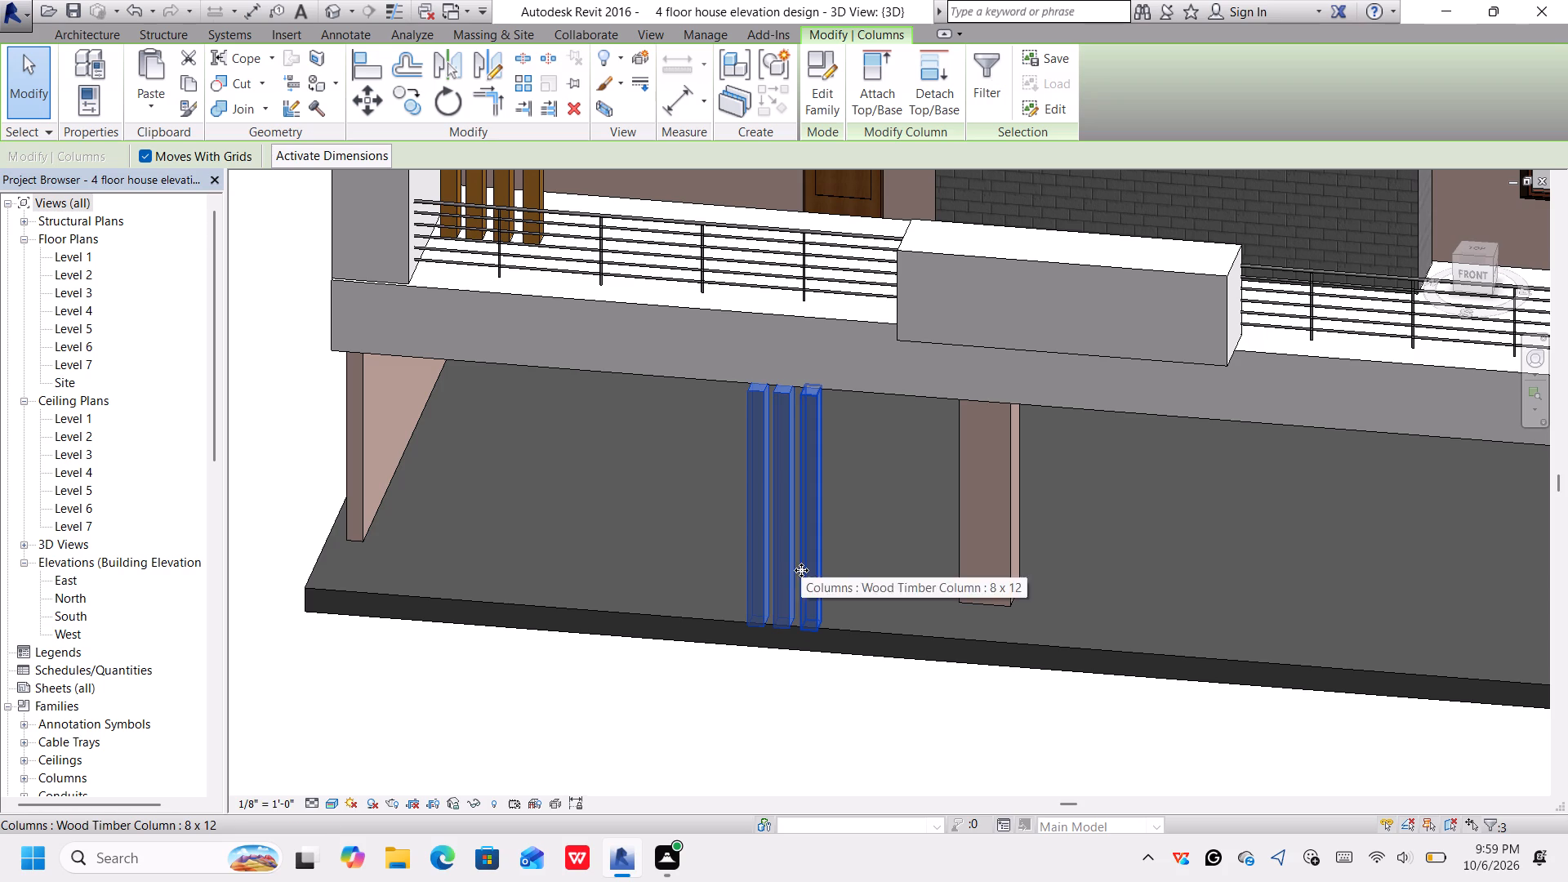
pyautogui.press('Up')
pyautogui.press('Up')
pyautogui.press('Up')
pyautogui.press('Up')
pyautogui.press('Up')
pyautogui.press('Up')
pyautogui.press('Up')
pyautogui.press('Up')
pyautogui.press('Up')
pyautogui.press('Up')
pyautogui.press('Up')
pyautogui.press('Up')
pyautogui.press('Up')
pyautogui.press('Up')
pyautogui.press('Up')
pyautogui.press('Up')
pyautogui.press('Up')
pyautogui.press('Up')
pyautogui.press('Up')
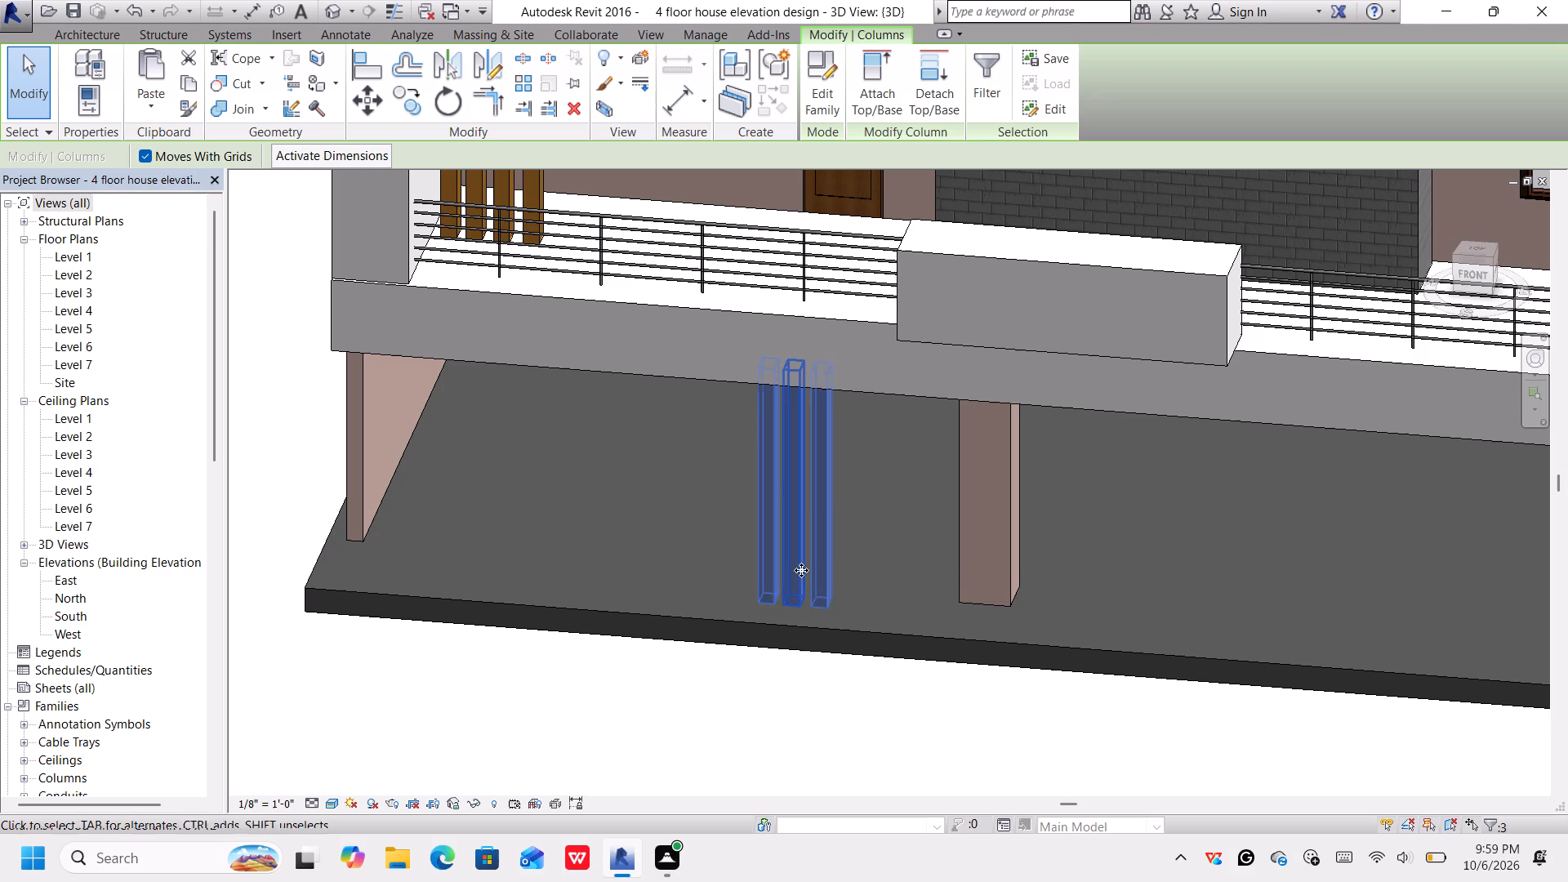
pyautogui.press('Up')
pyautogui.press('Up')
pyautogui.press('Up')
pyautogui.press('Up')
pyautogui.press('Up')
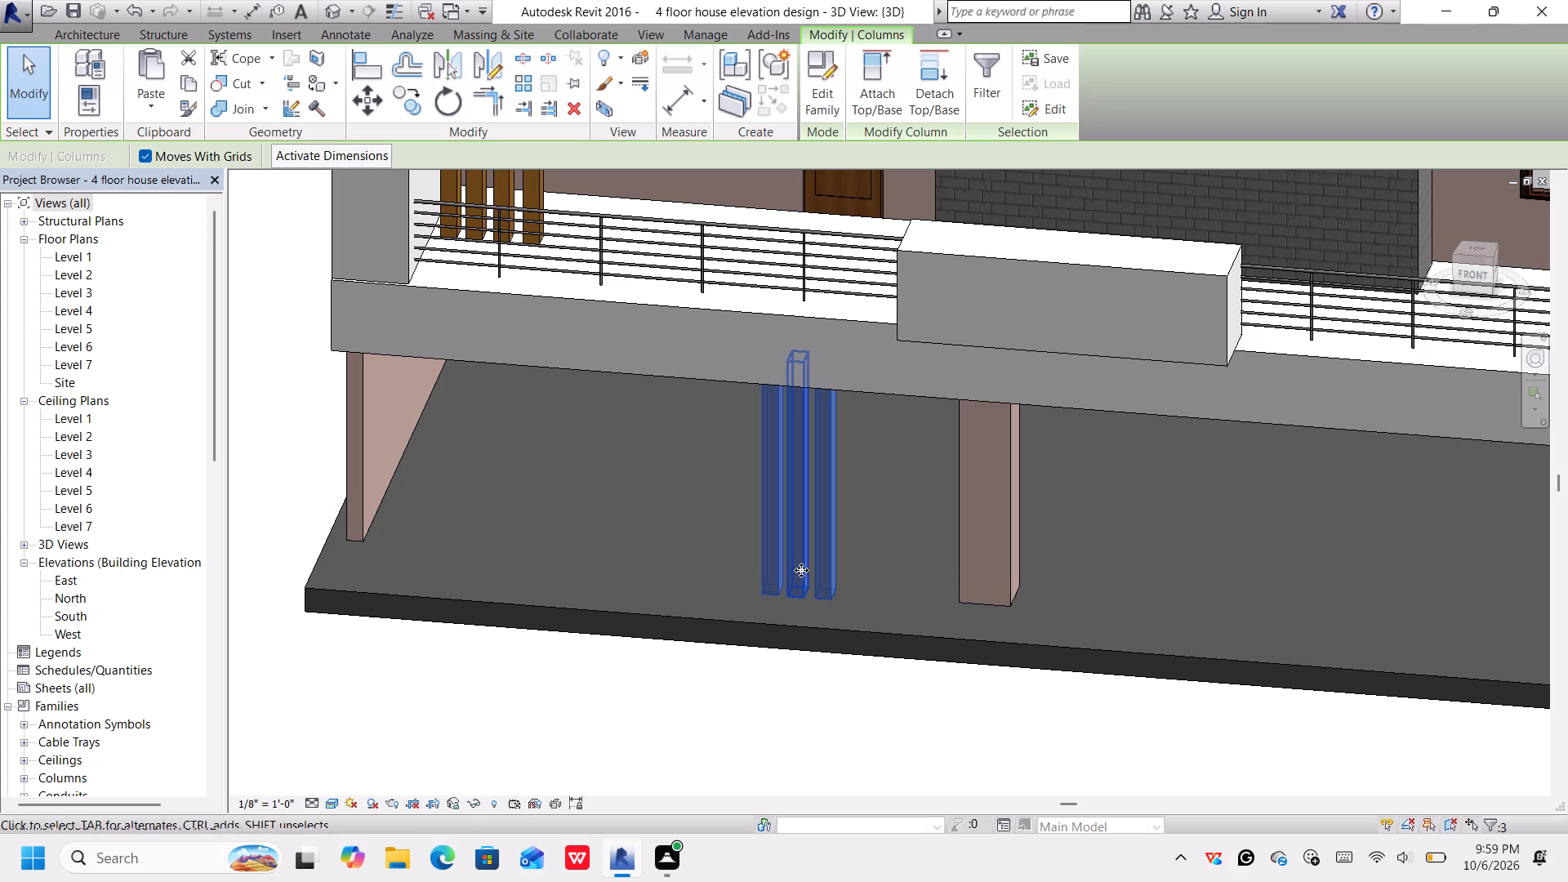
pyautogui.press('Up')
pyautogui.press('Up')
pyautogui.press('Up')
pyautogui.press('Up')
pyautogui.press('Up')
pyautogui.press('Up')
pyautogui.press('Up')
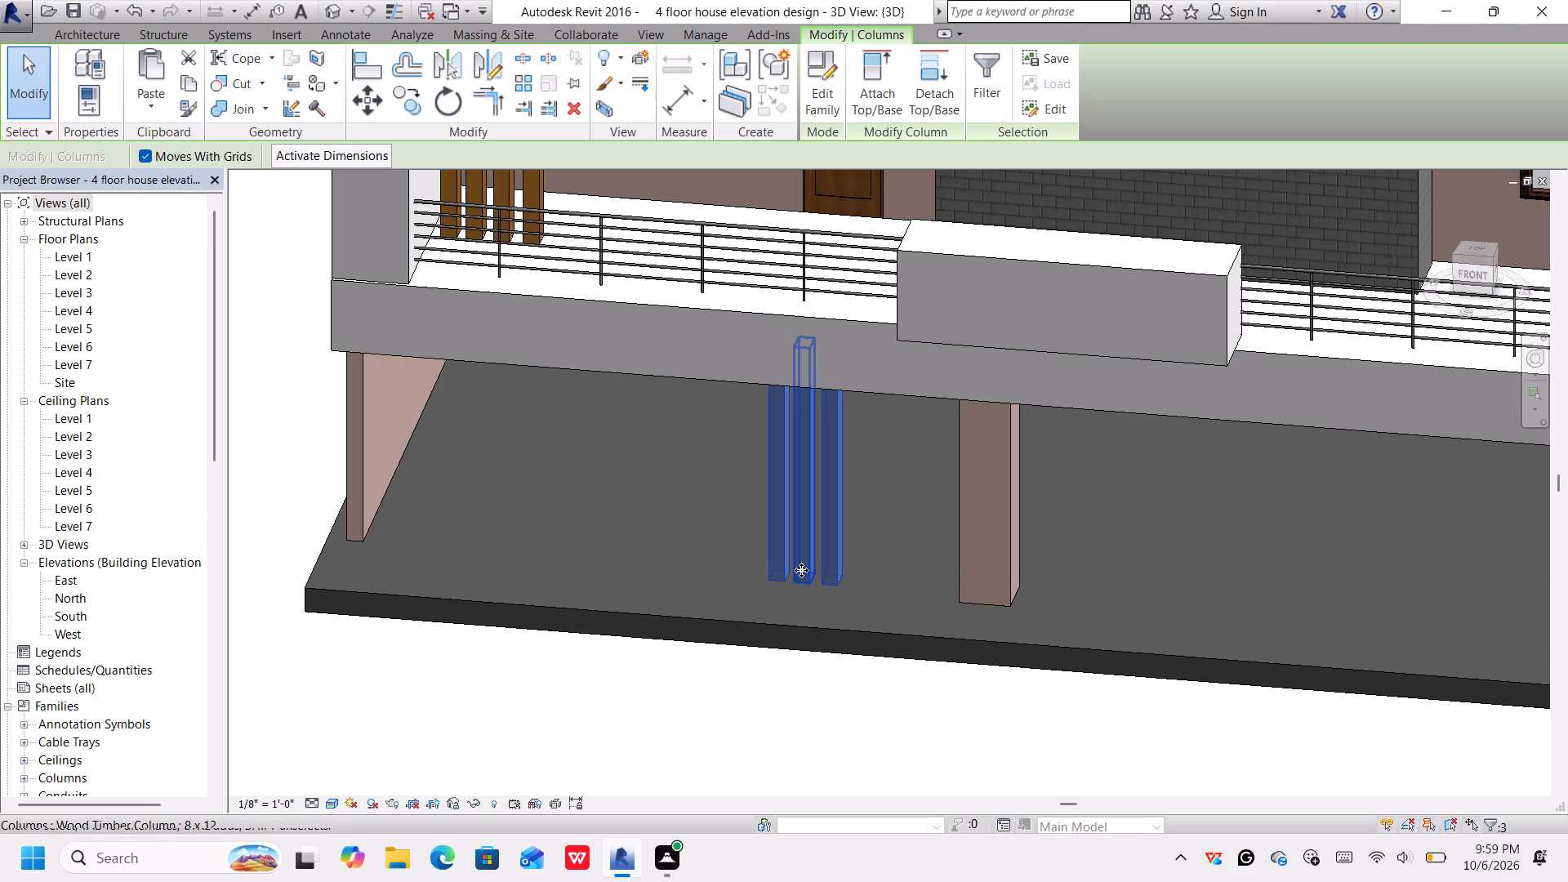
pyautogui.press('Down')
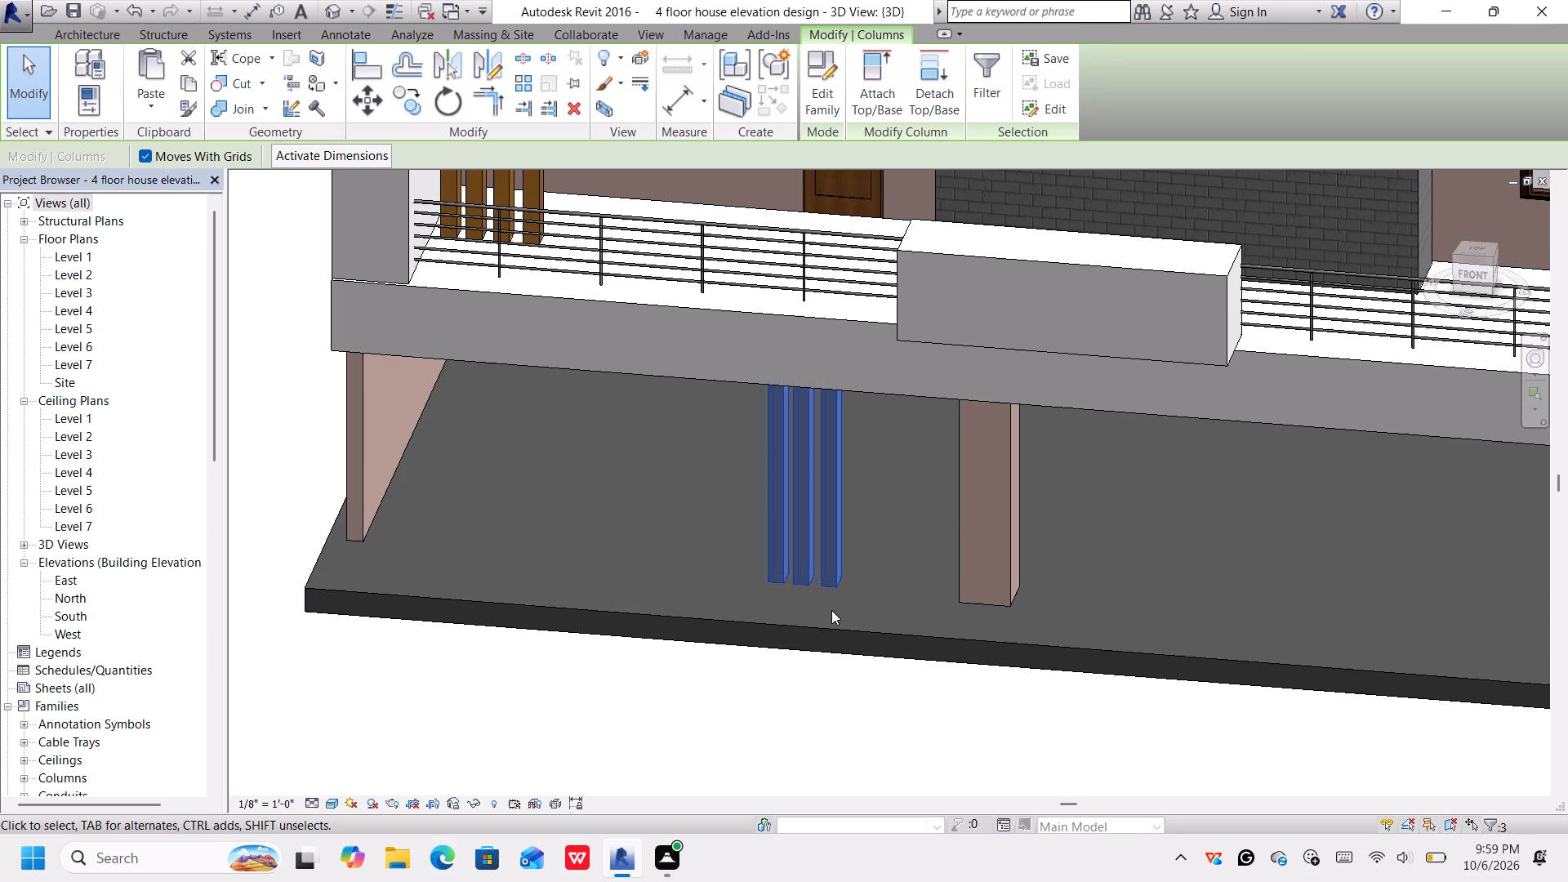
pyautogui.click(811, 694)
# Delete the topmost floor model group from the stacked building.
pyautogui.scroll(-2, 970, 688)
pyautogui.moveTo(970, 685); pyautogui.dragTo(737, 520, button='middle')
pyautogui.scroll(-1, 800, 630)
pyautogui.moveTo(800, 630); pyautogui.dragTo(813, 677, button='middle')
pyautogui.scroll(-2, 815, 684)
pyautogui.scroll(4, 815, 682)
pyautogui.scroll(-3, 849, 617)
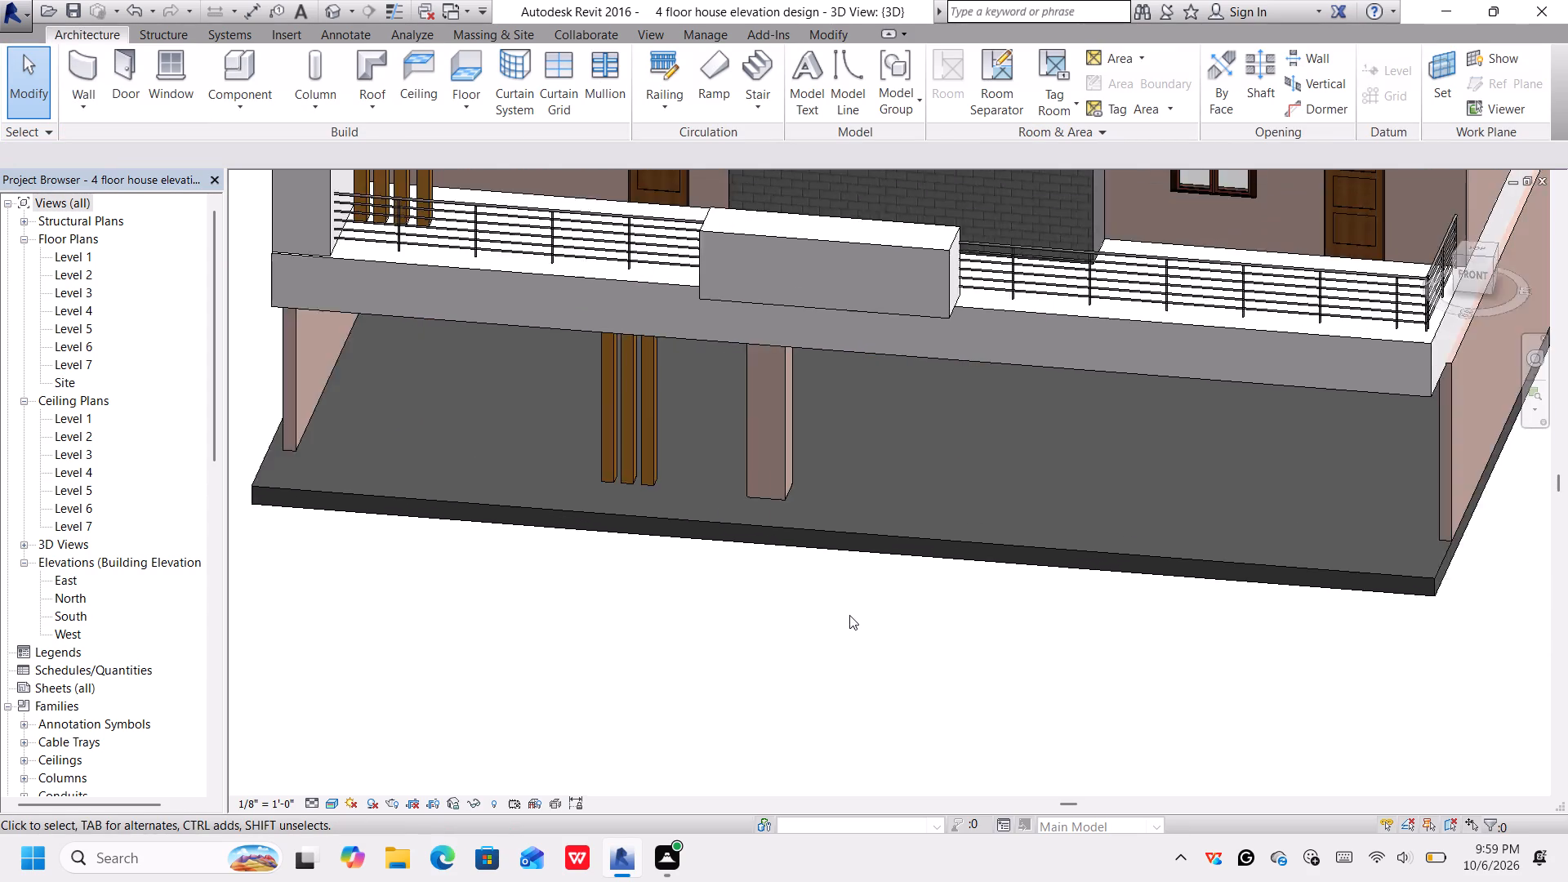
pyautogui.scroll(-8, 849, 615)
pyautogui.scroll(-3, 918, 553)
pyautogui.scroll(3, 918, 553)
pyautogui.moveTo(927, 528); pyautogui.dragTo(909, 506, button='middle')
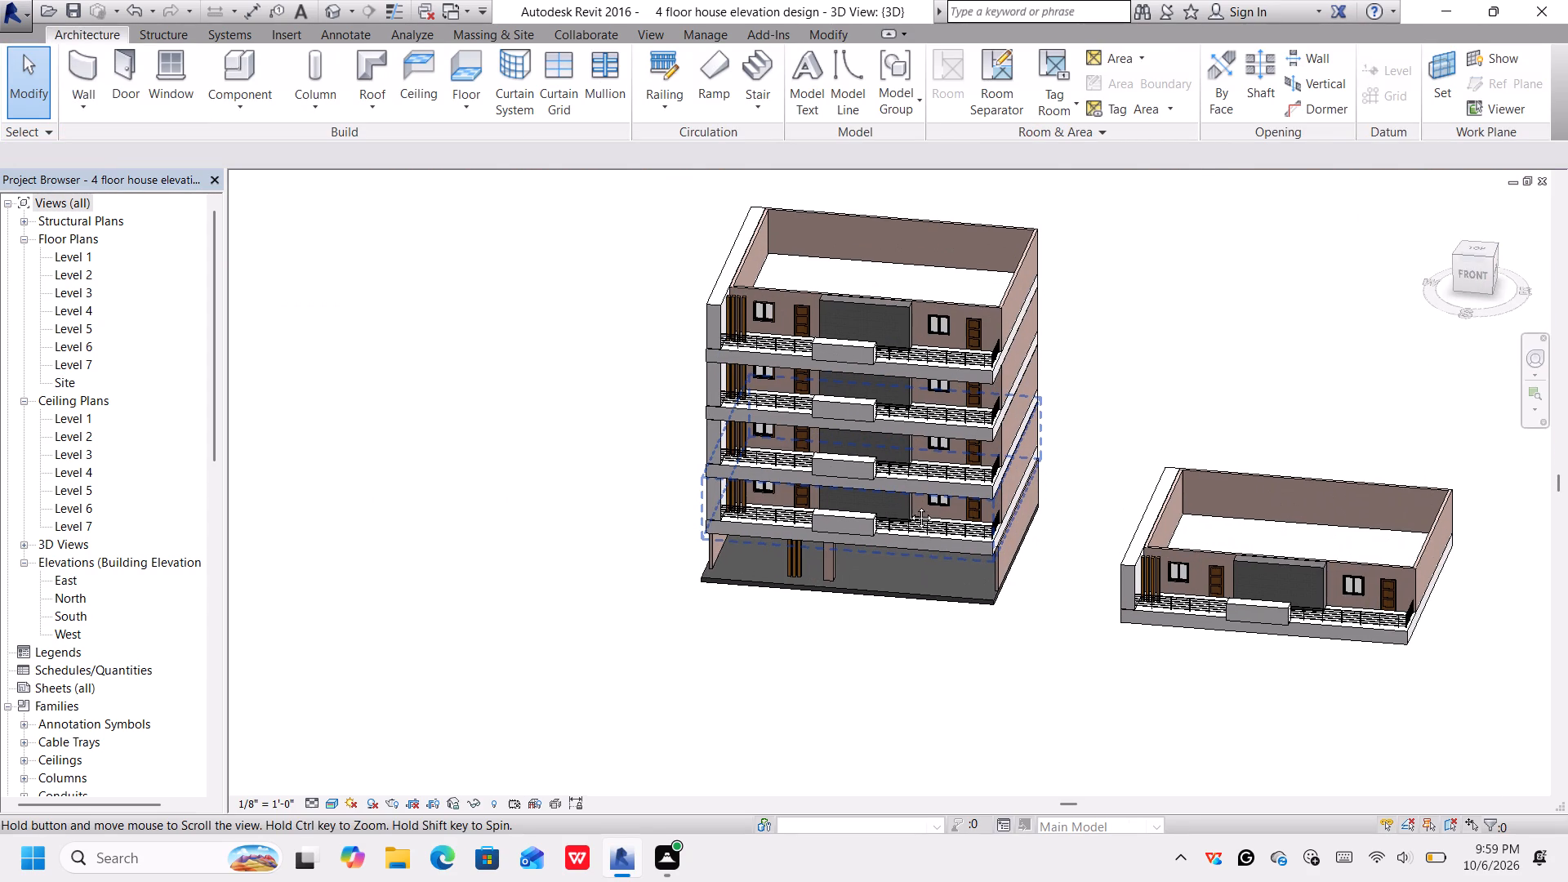
pyautogui.moveTo(909, 506); pyautogui.dragTo(796, 518, button='middle')
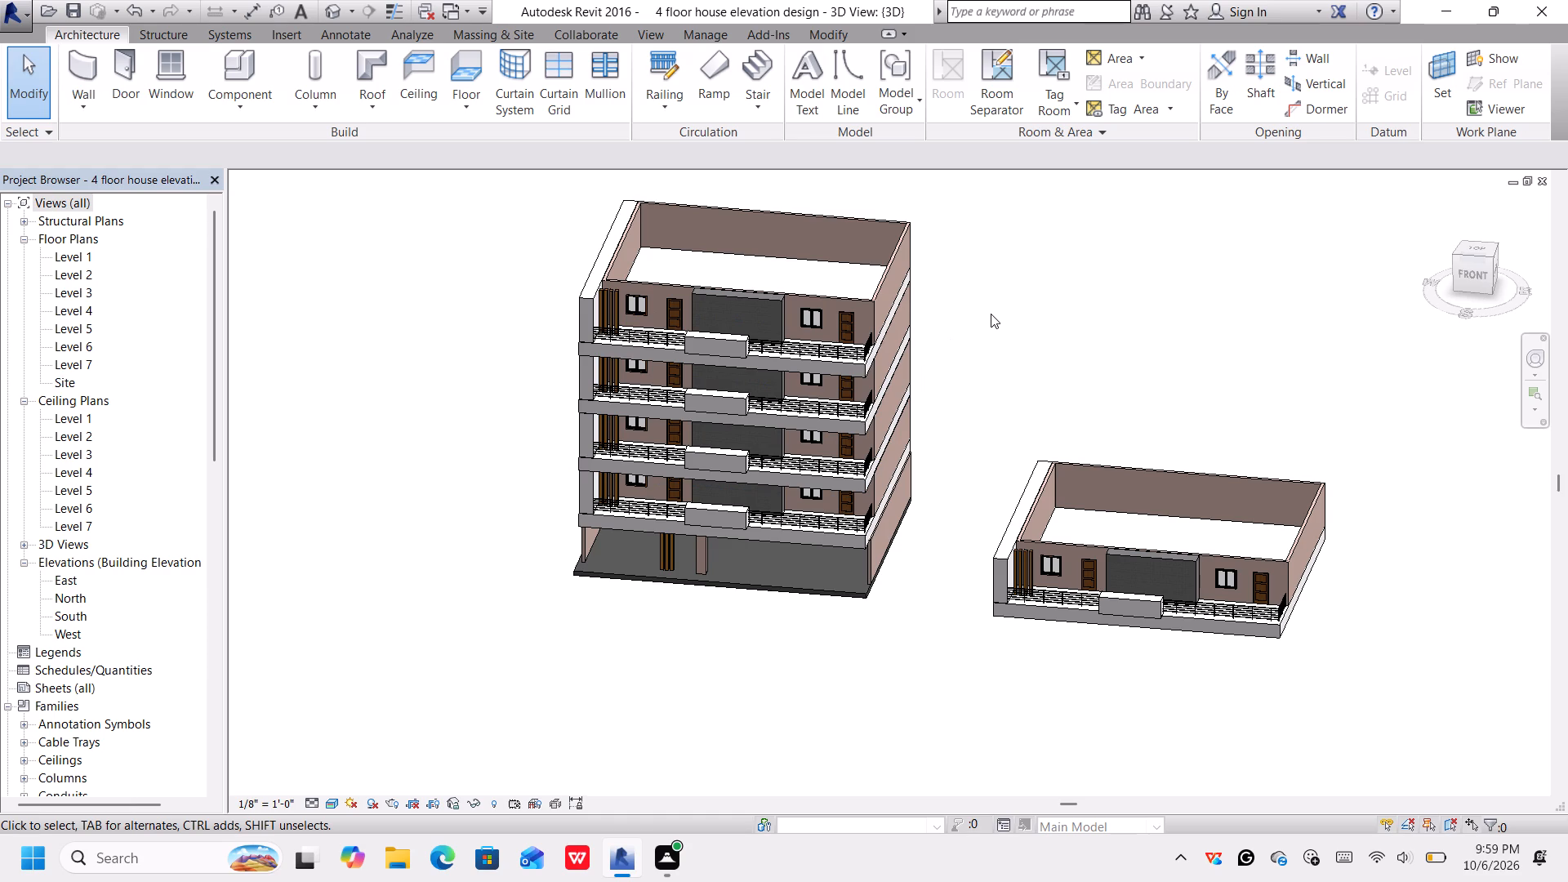
pyautogui.moveTo(993, 325); pyautogui.dragTo(1018, 403, button='middle')
pyautogui.middleClick(1018, 403)
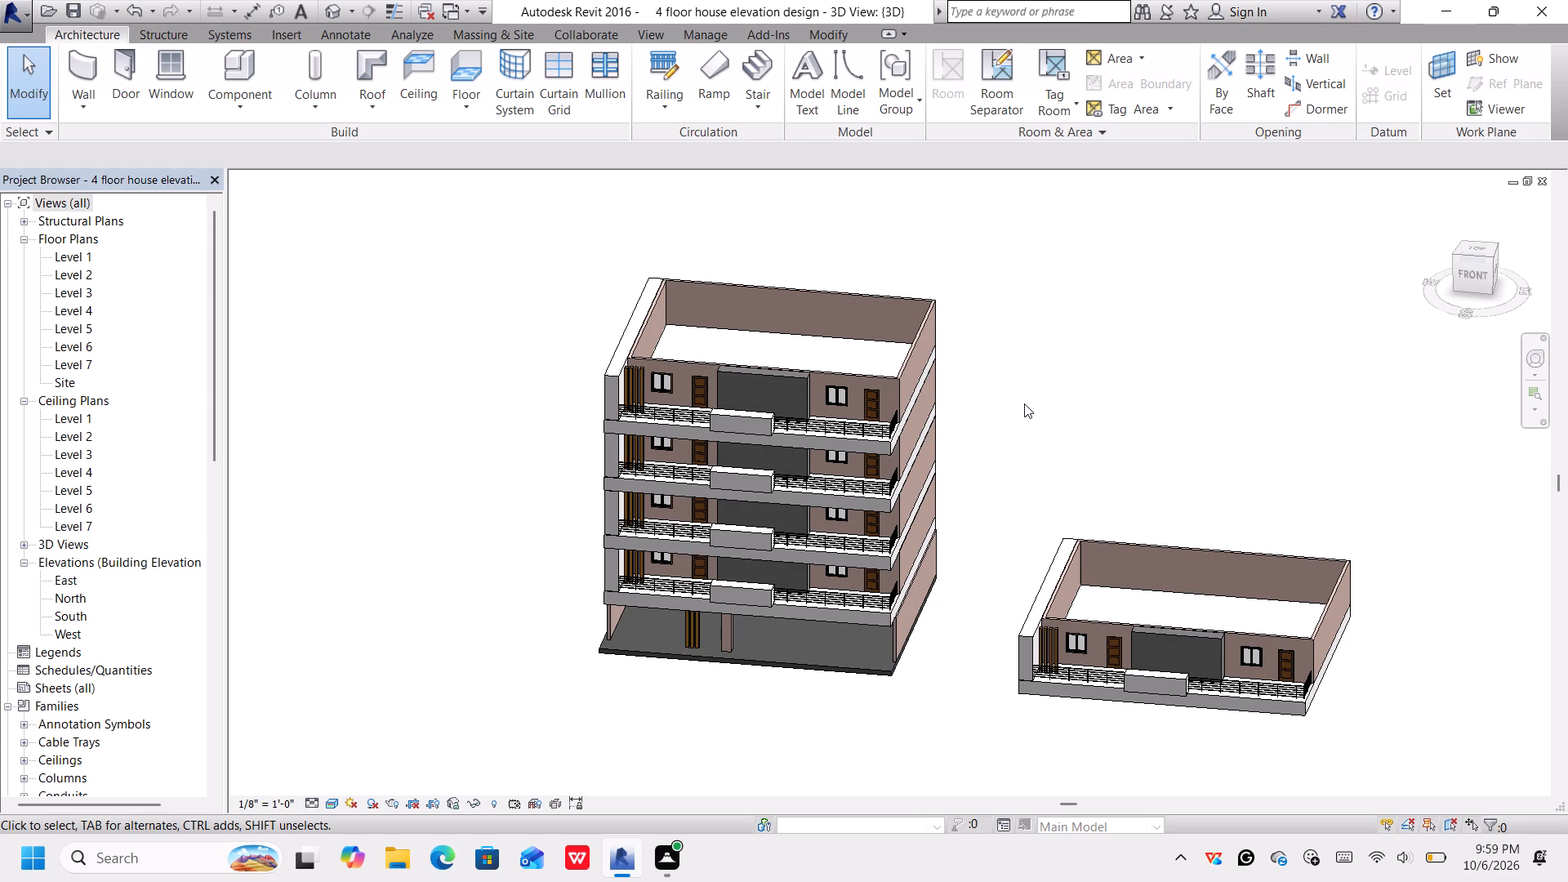
pyautogui.click(885, 395)
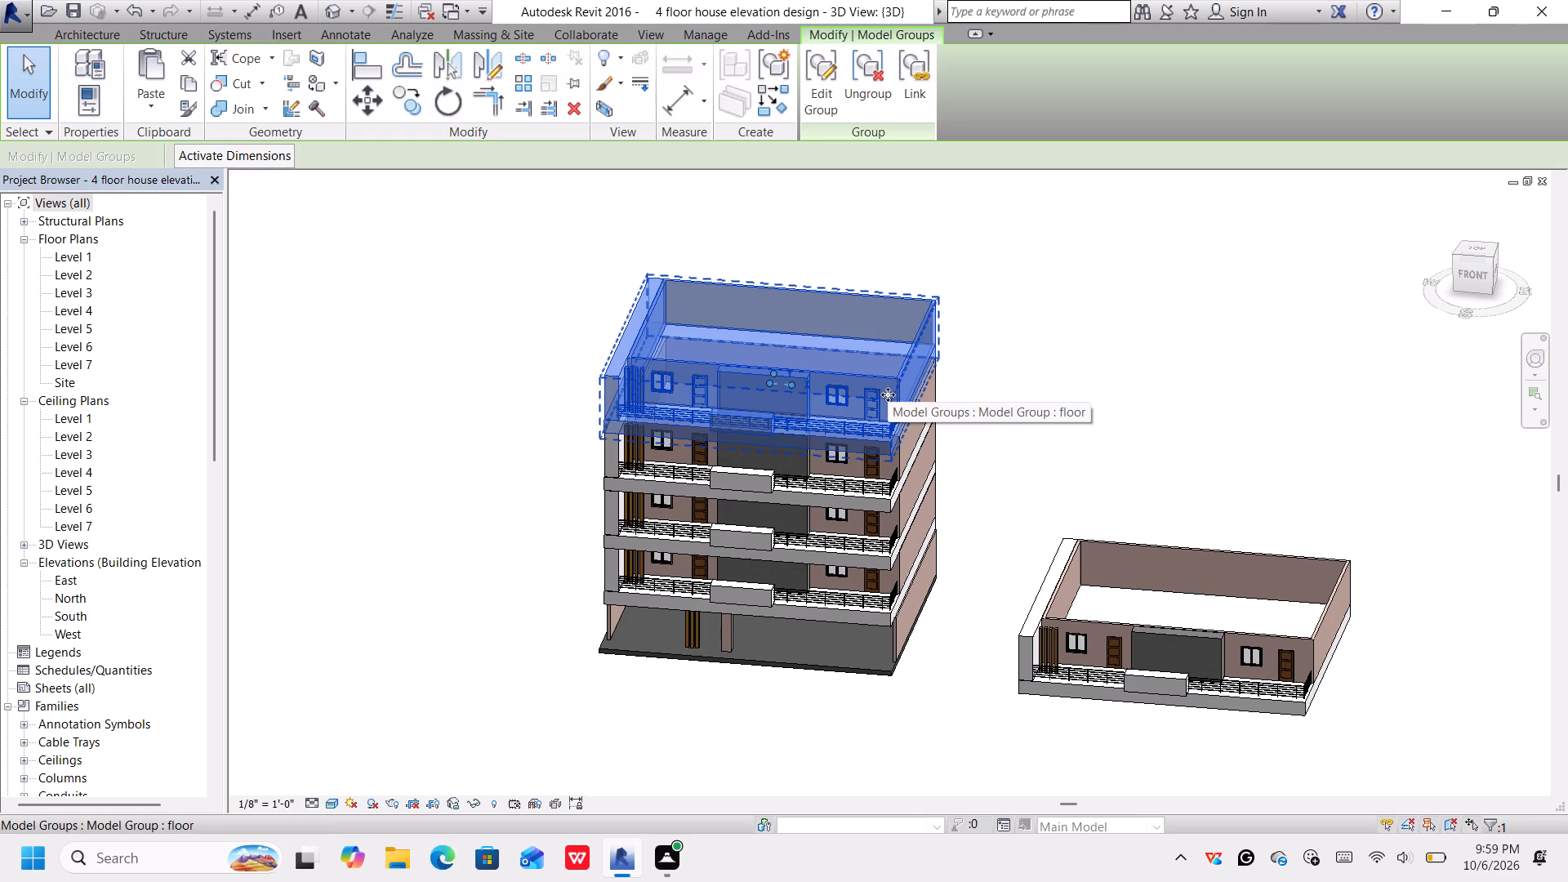
pyautogui.press('Delete')
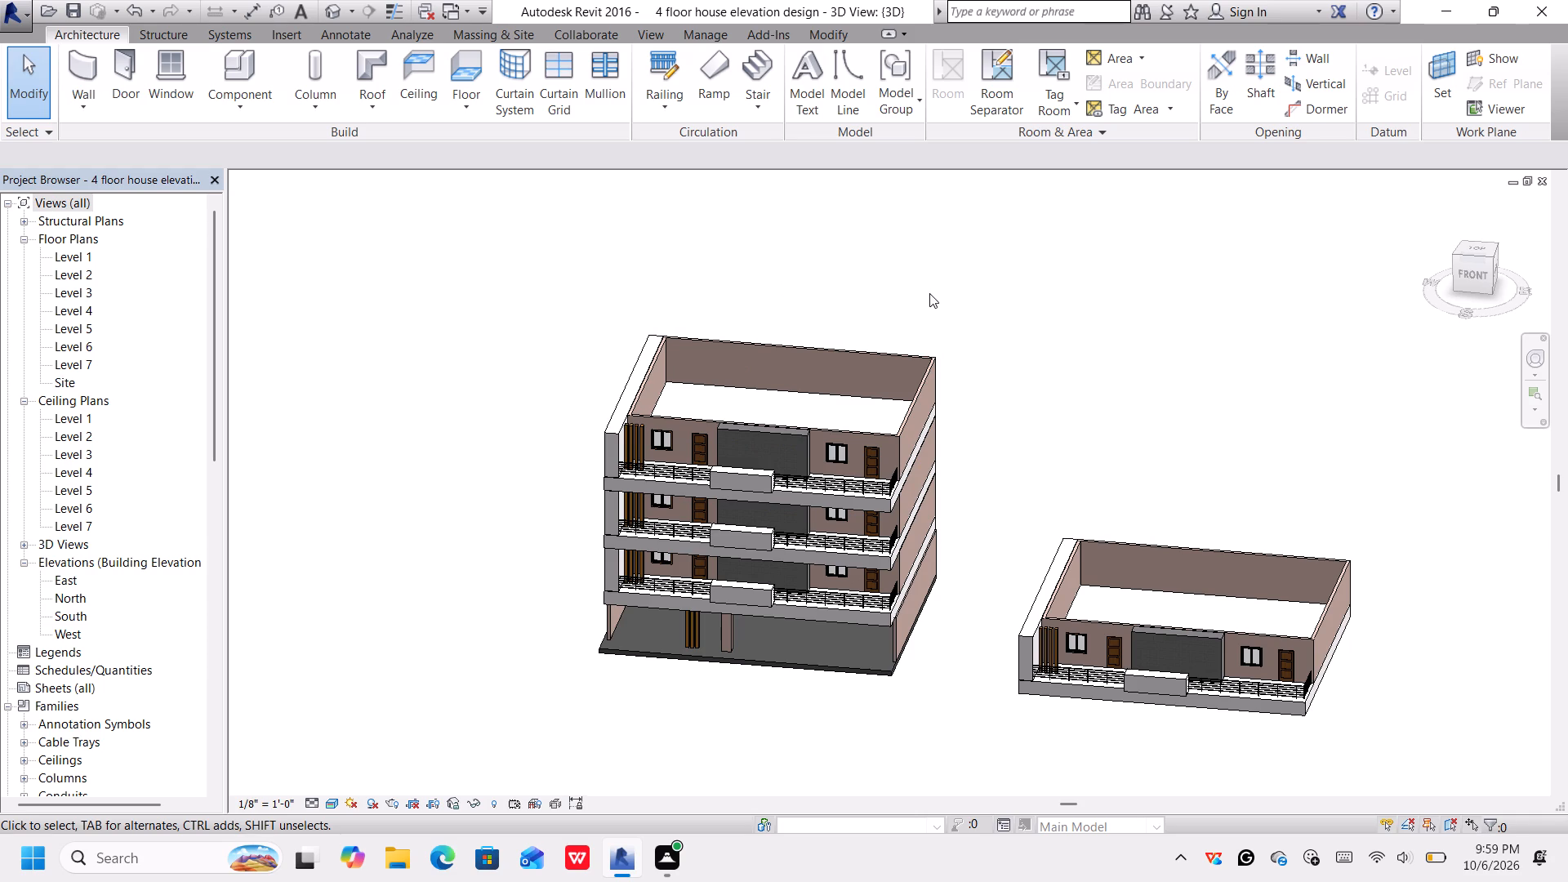
# Turn the 3D view to the top-front-left corner and examine the open top of the stack and the separate floor group.
pyautogui.moveTo(964, 477); pyautogui.dragTo(955, 433, button='middle')
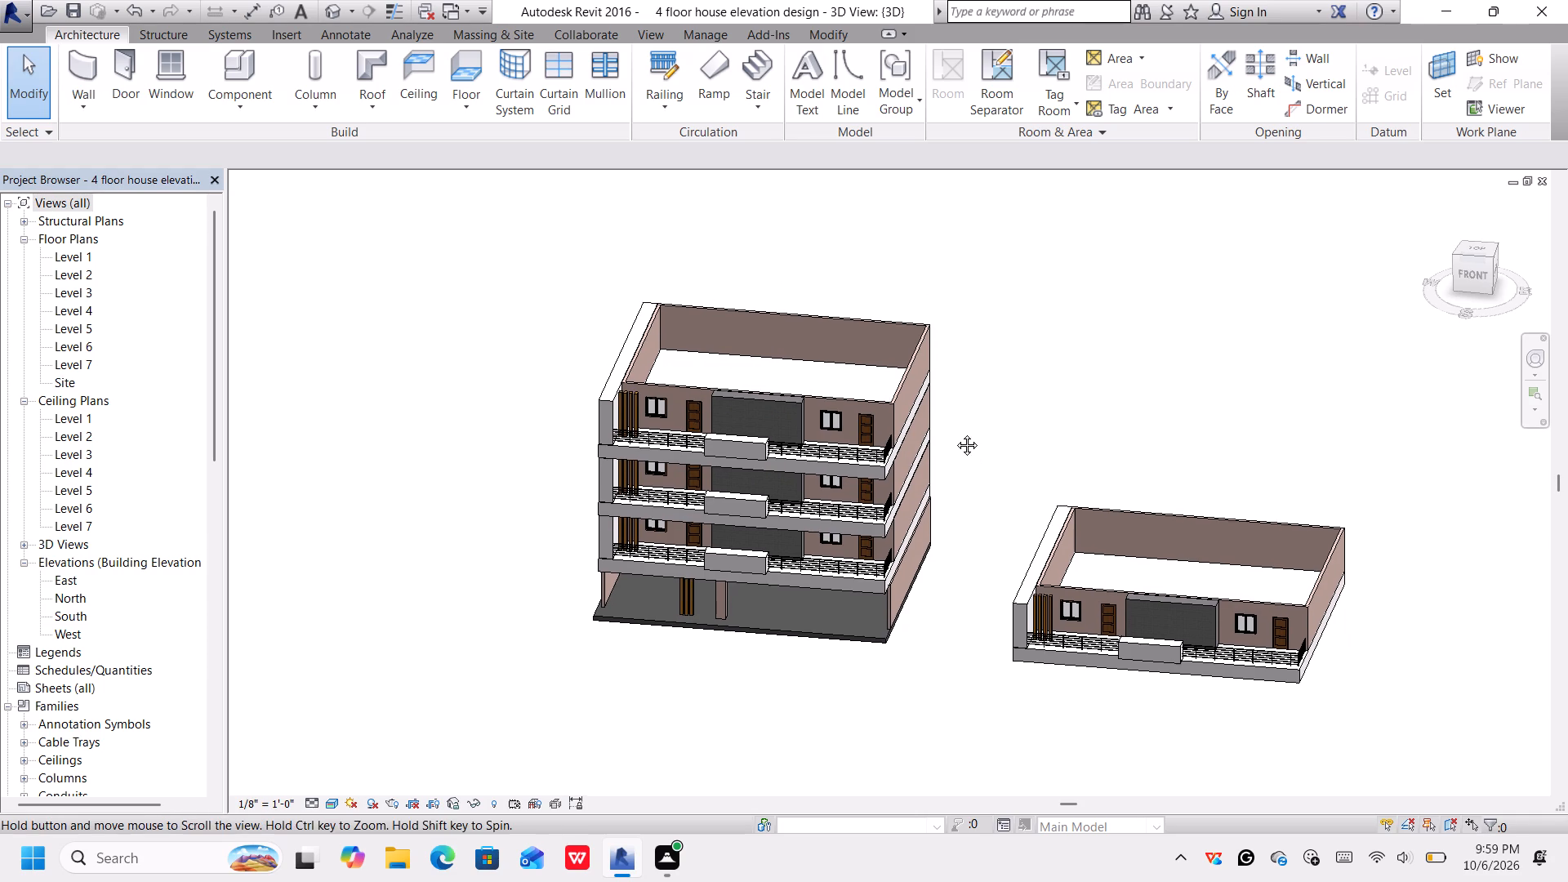
pyautogui.moveTo(955, 433); pyautogui.dragTo(955, 427, button='middle')
pyautogui.scroll(4, 653, 352)
pyautogui.scroll(-1, 822, 341)
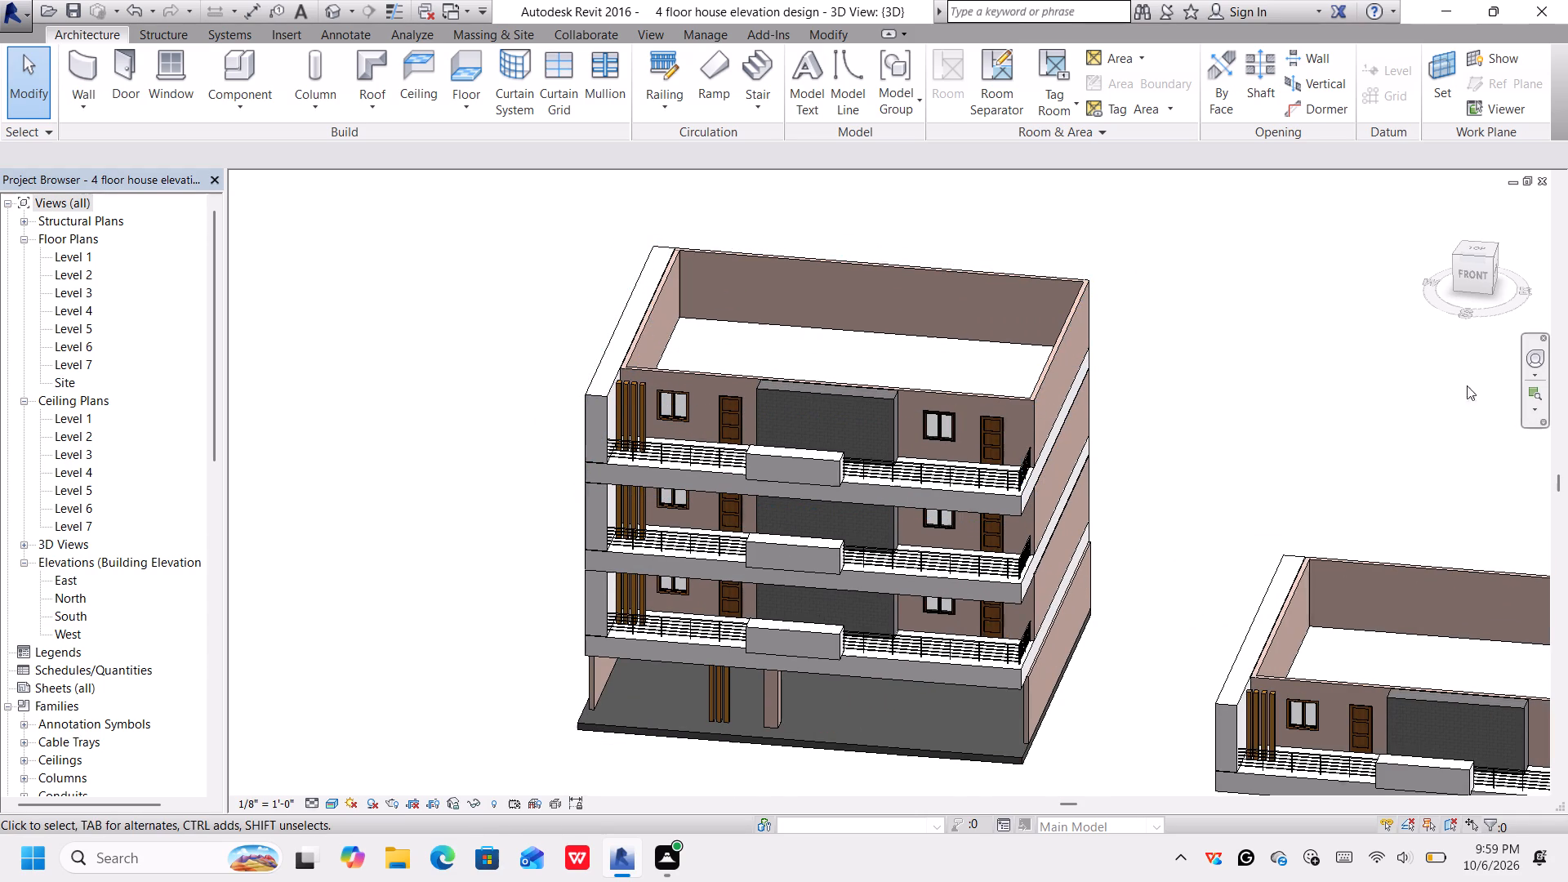
pyautogui.click(1457, 255)
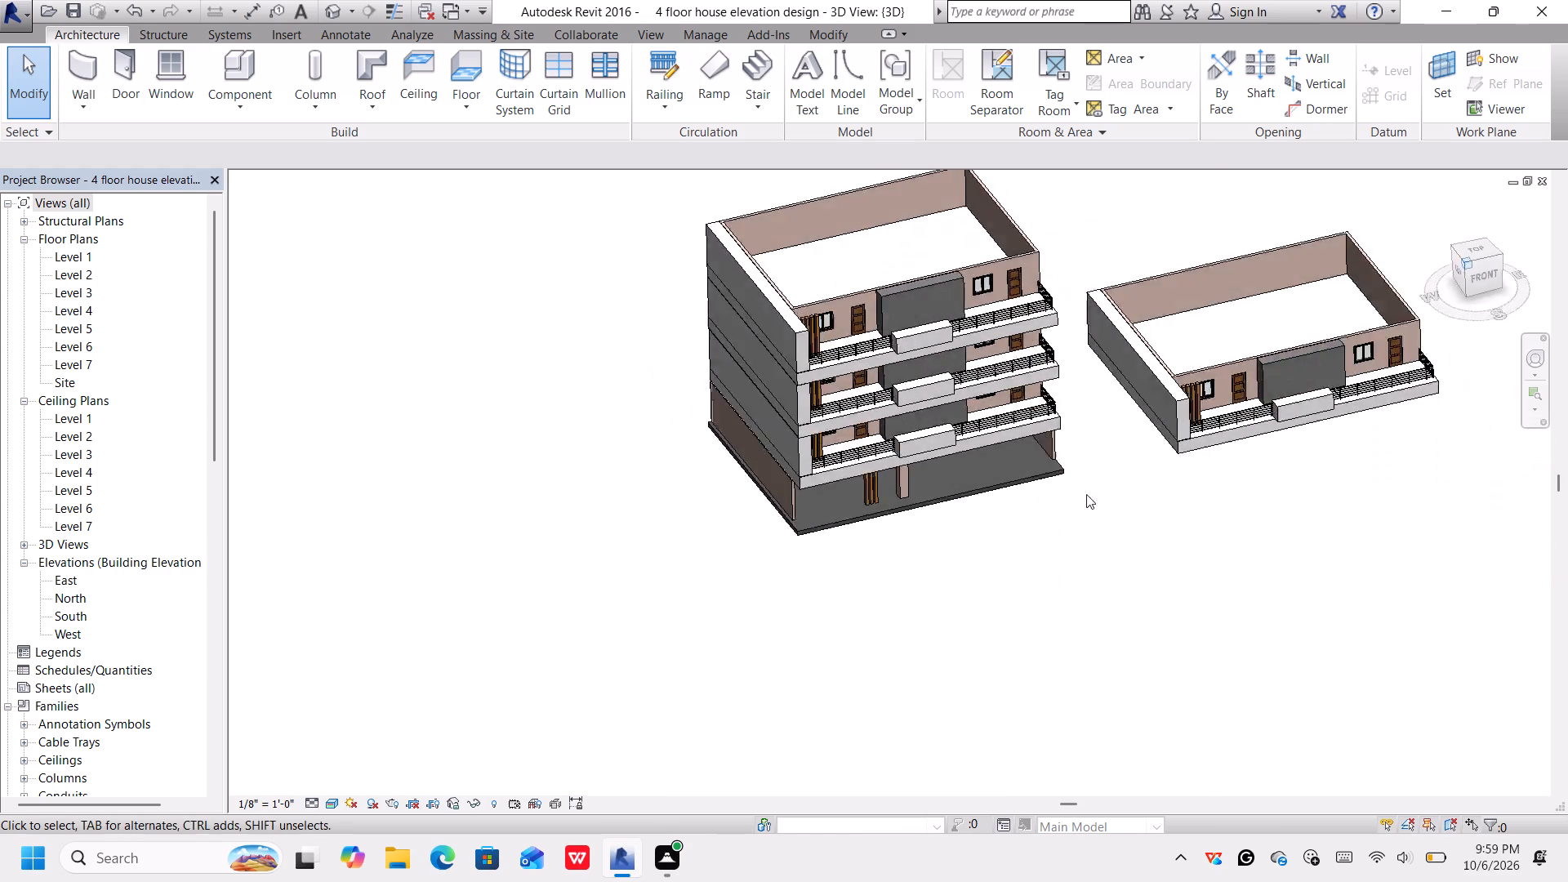
pyautogui.scroll(1, 1039, 359)
pyautogui.moveTo(1009, 517); pyautogui.dragTo(1000, 466, button='middle')
pyautogui.moveTo(1000, 463); pyautogui.dragTo(1000, 456, button='middle')
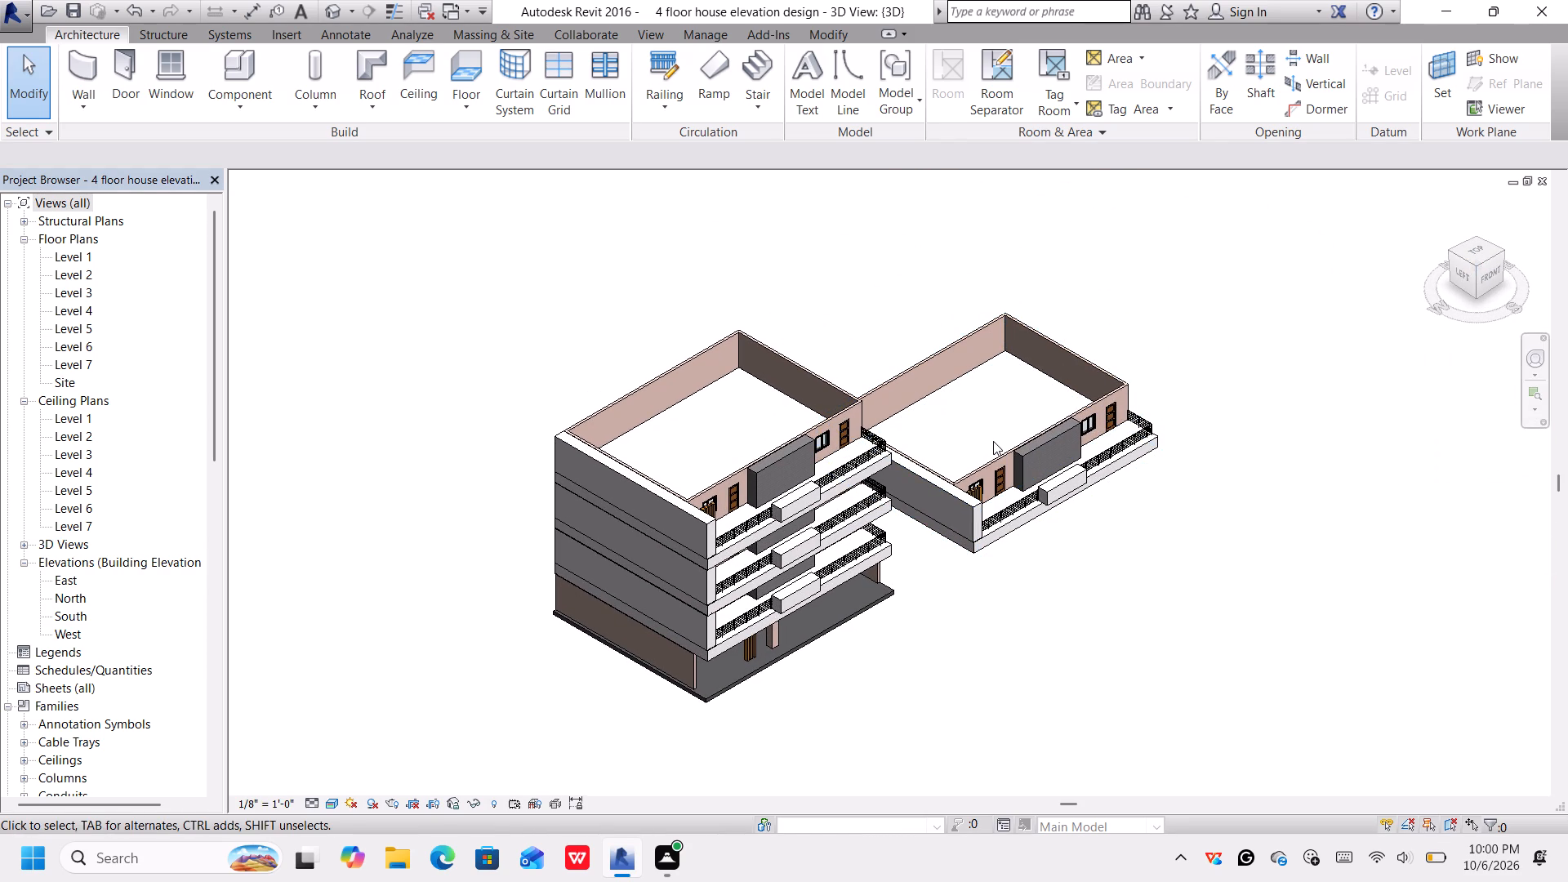
pyautogui.scroll(2, 996, 435)
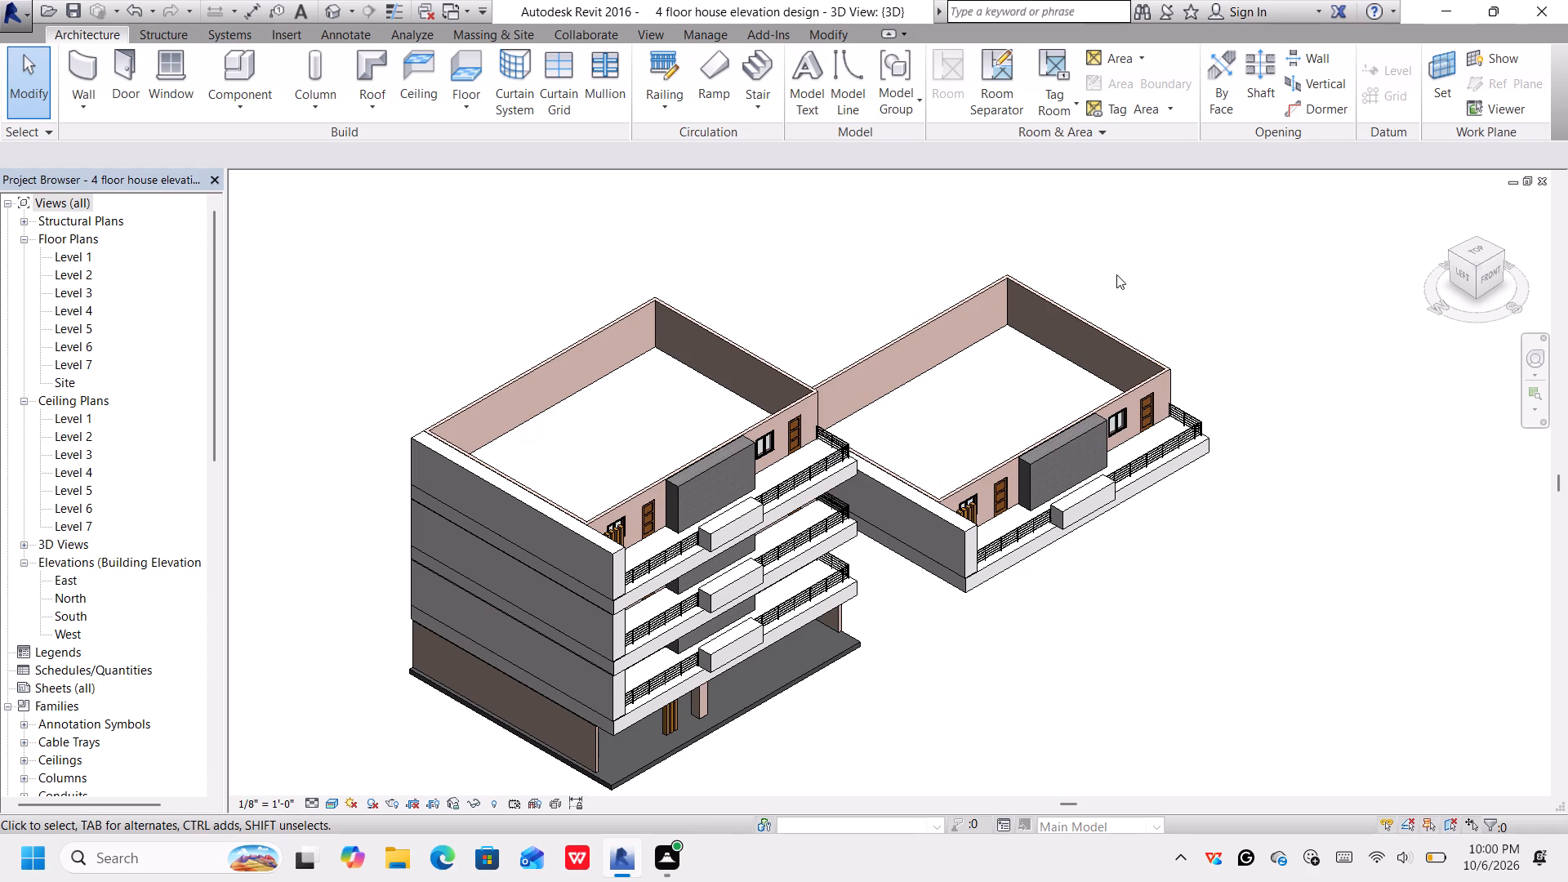
pyautogui.click(1147, 254)
pyautogui.click(1058, 372)
pyautogui.click(1078, 341)
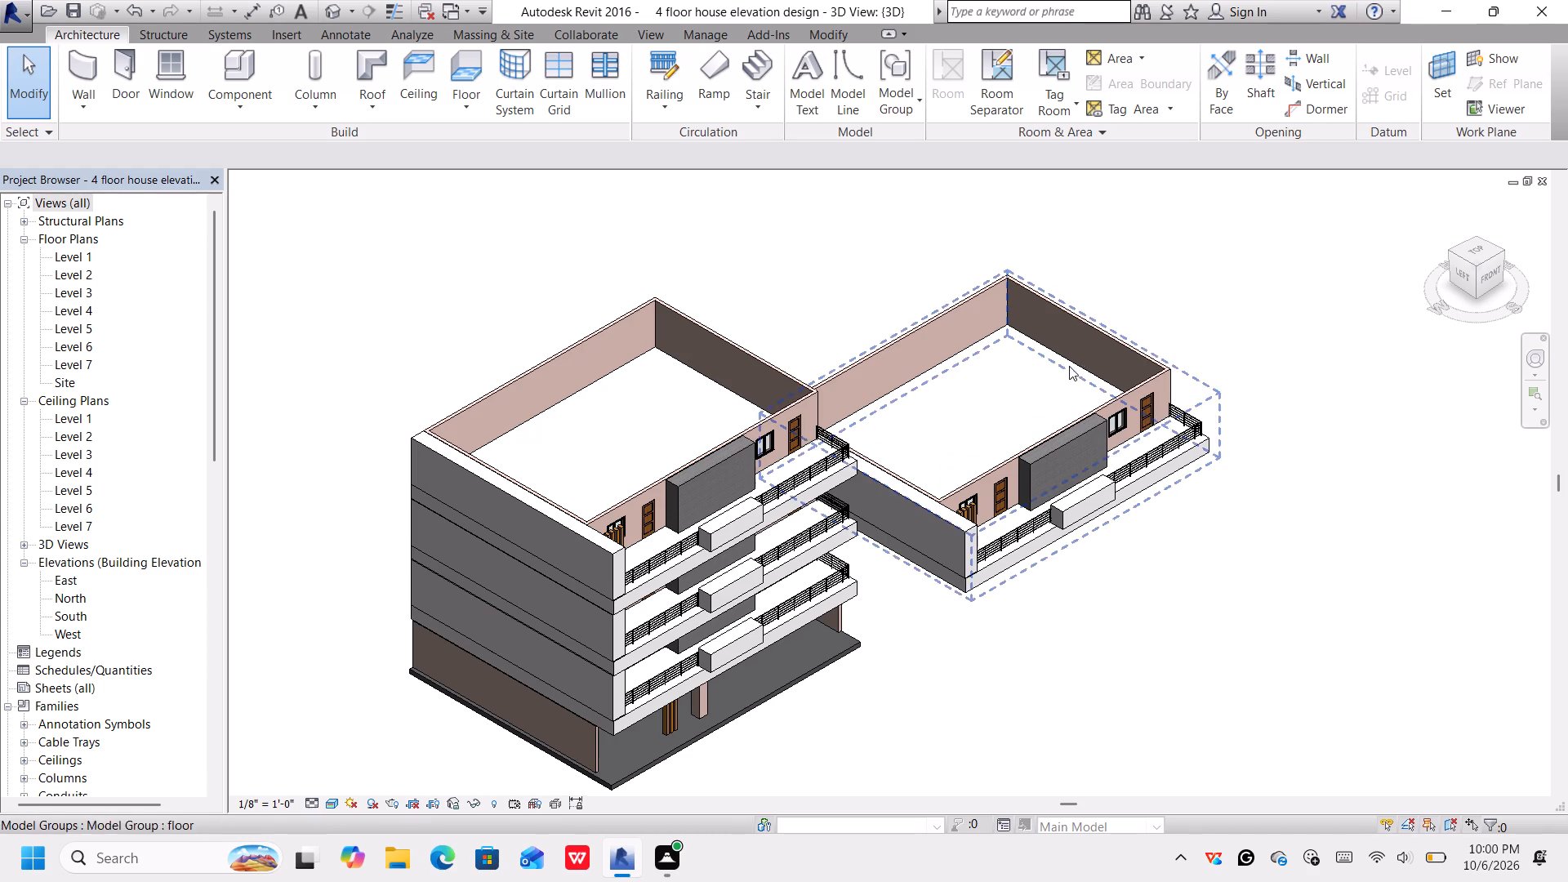
pyautogui.scroll(1, 551, 494)
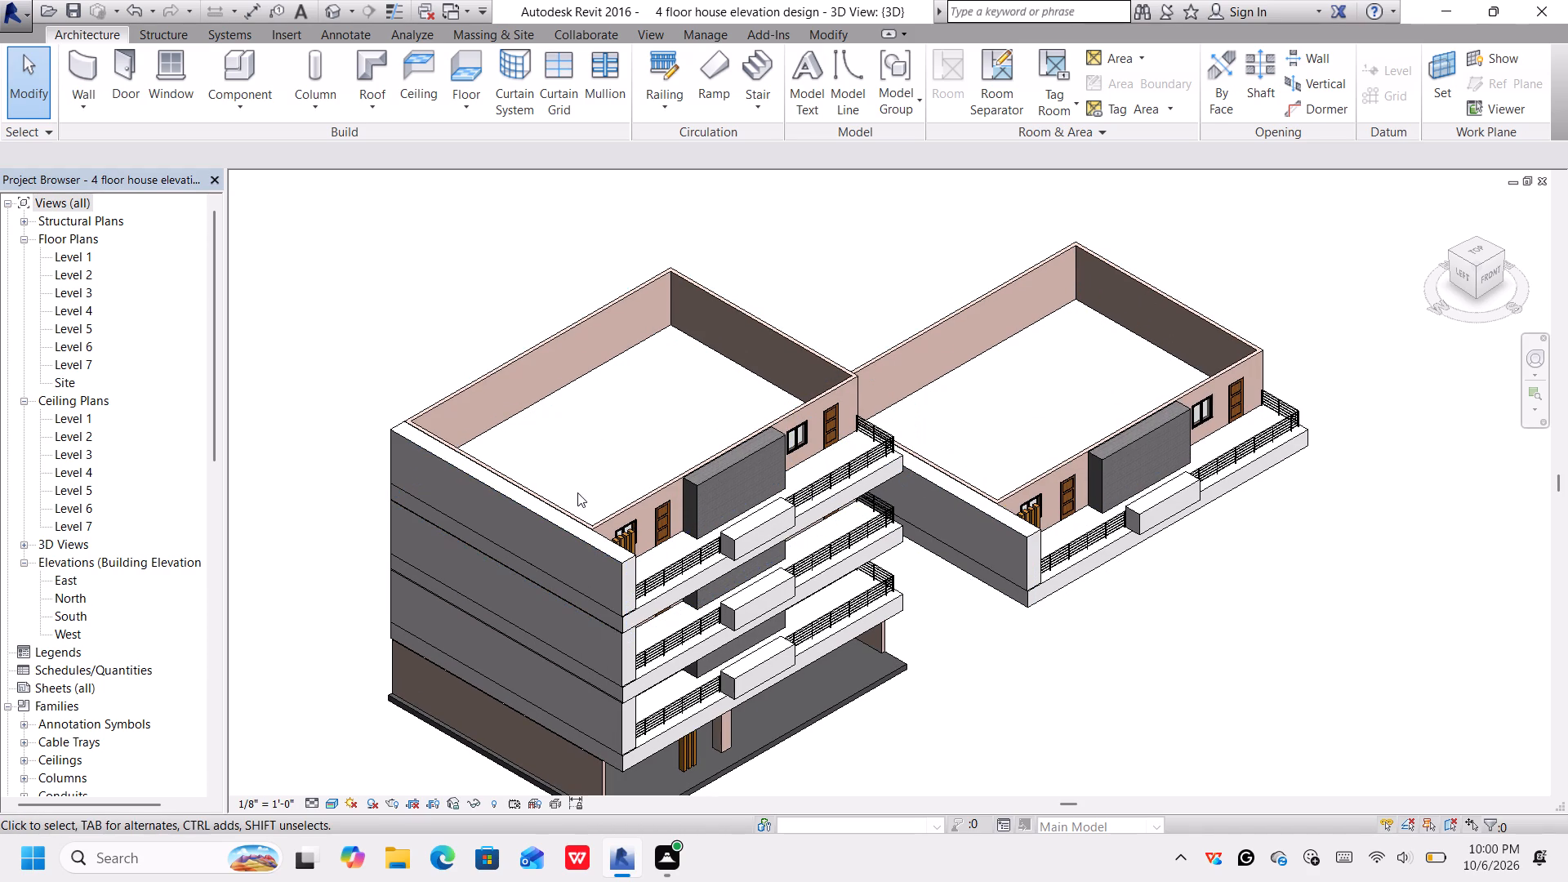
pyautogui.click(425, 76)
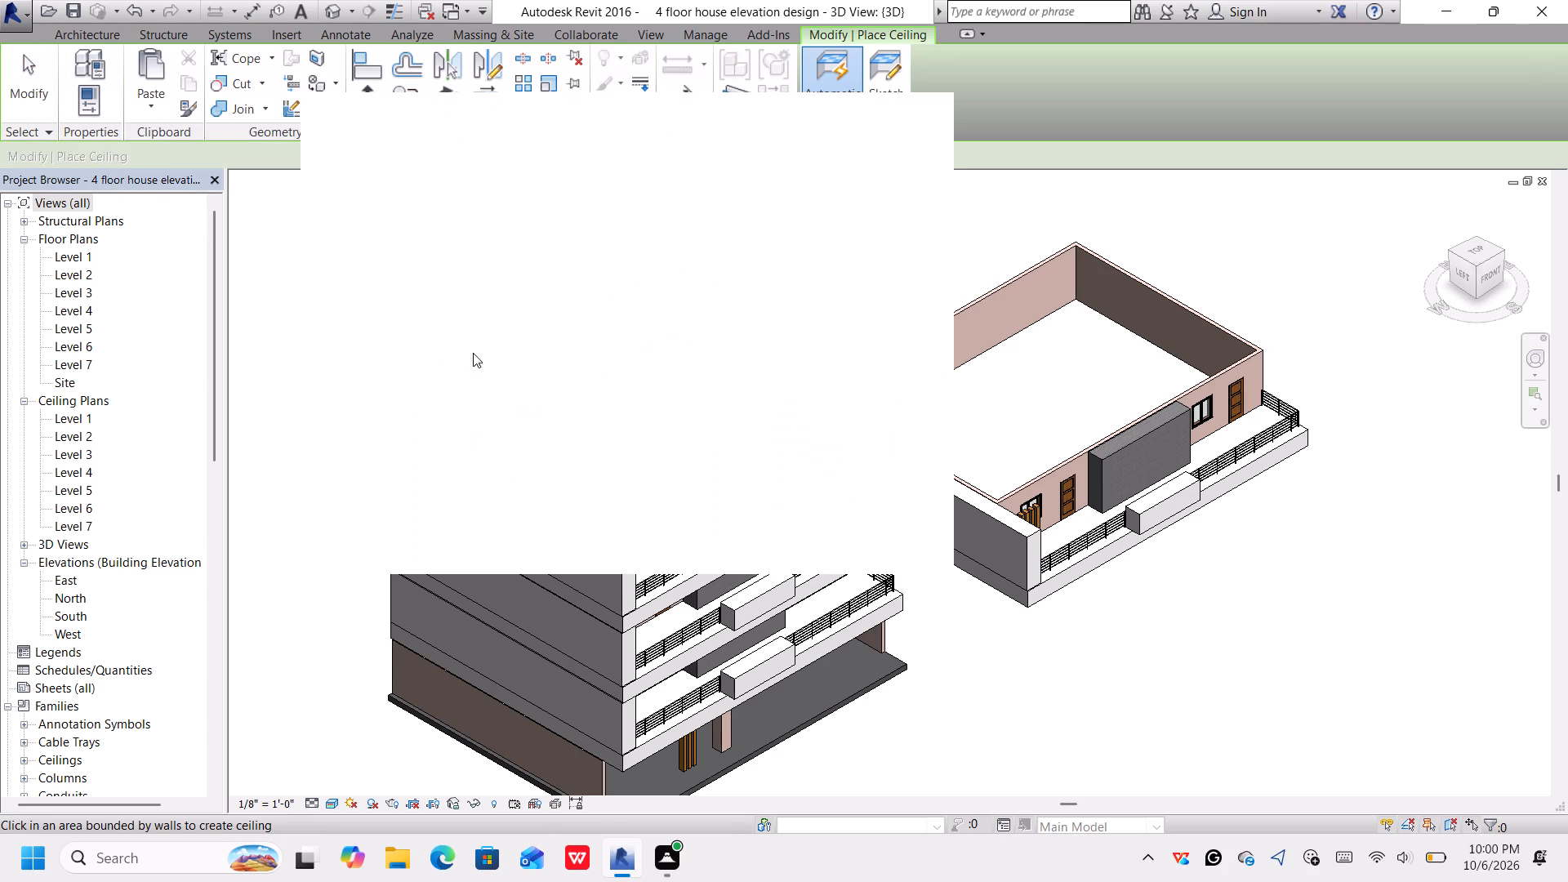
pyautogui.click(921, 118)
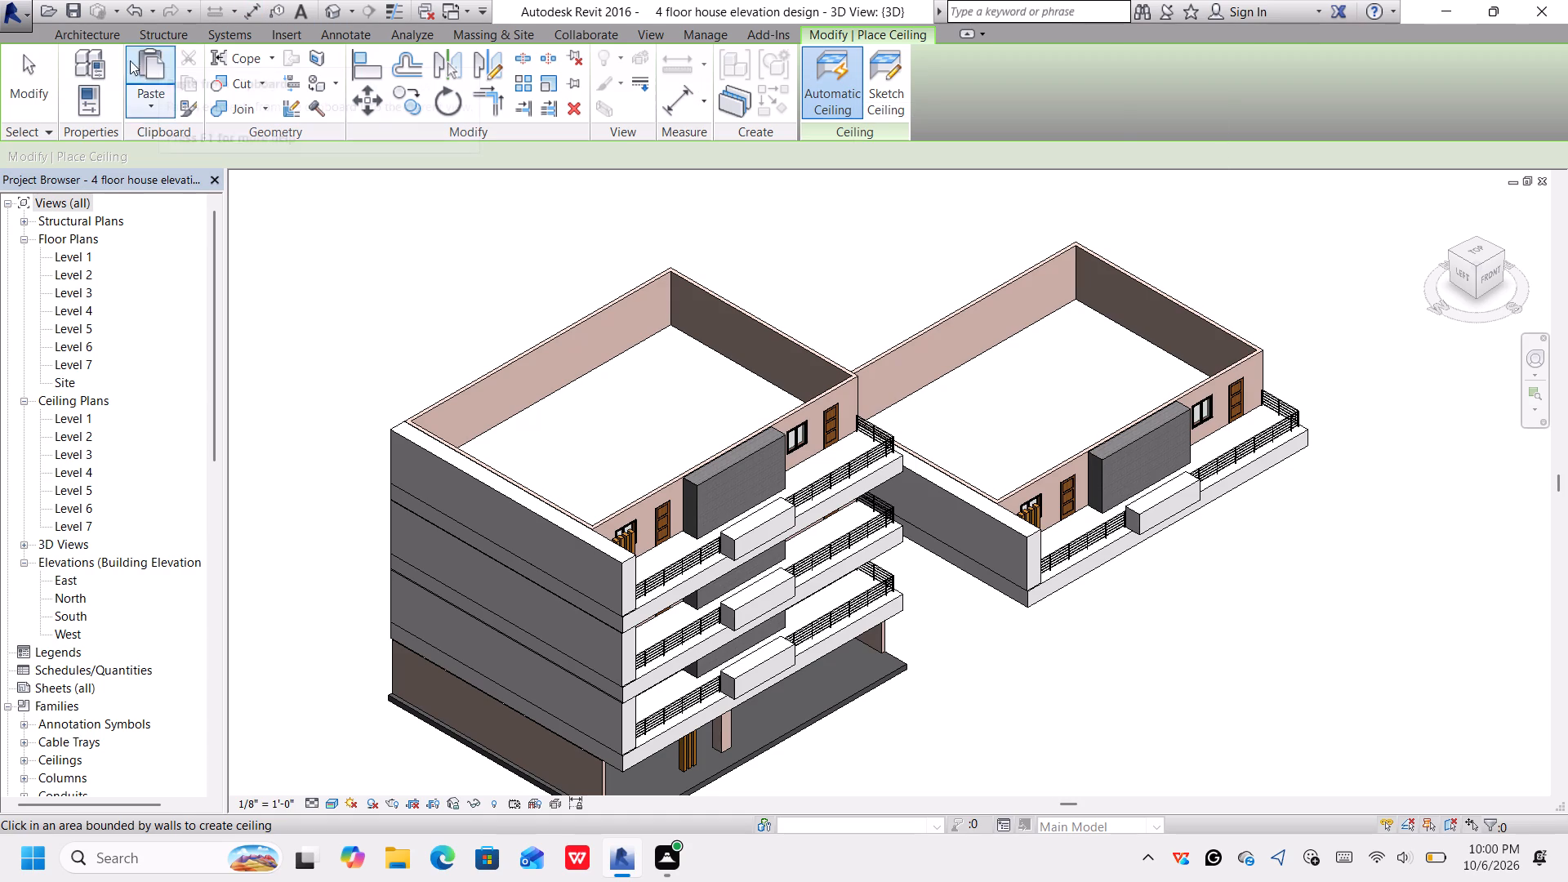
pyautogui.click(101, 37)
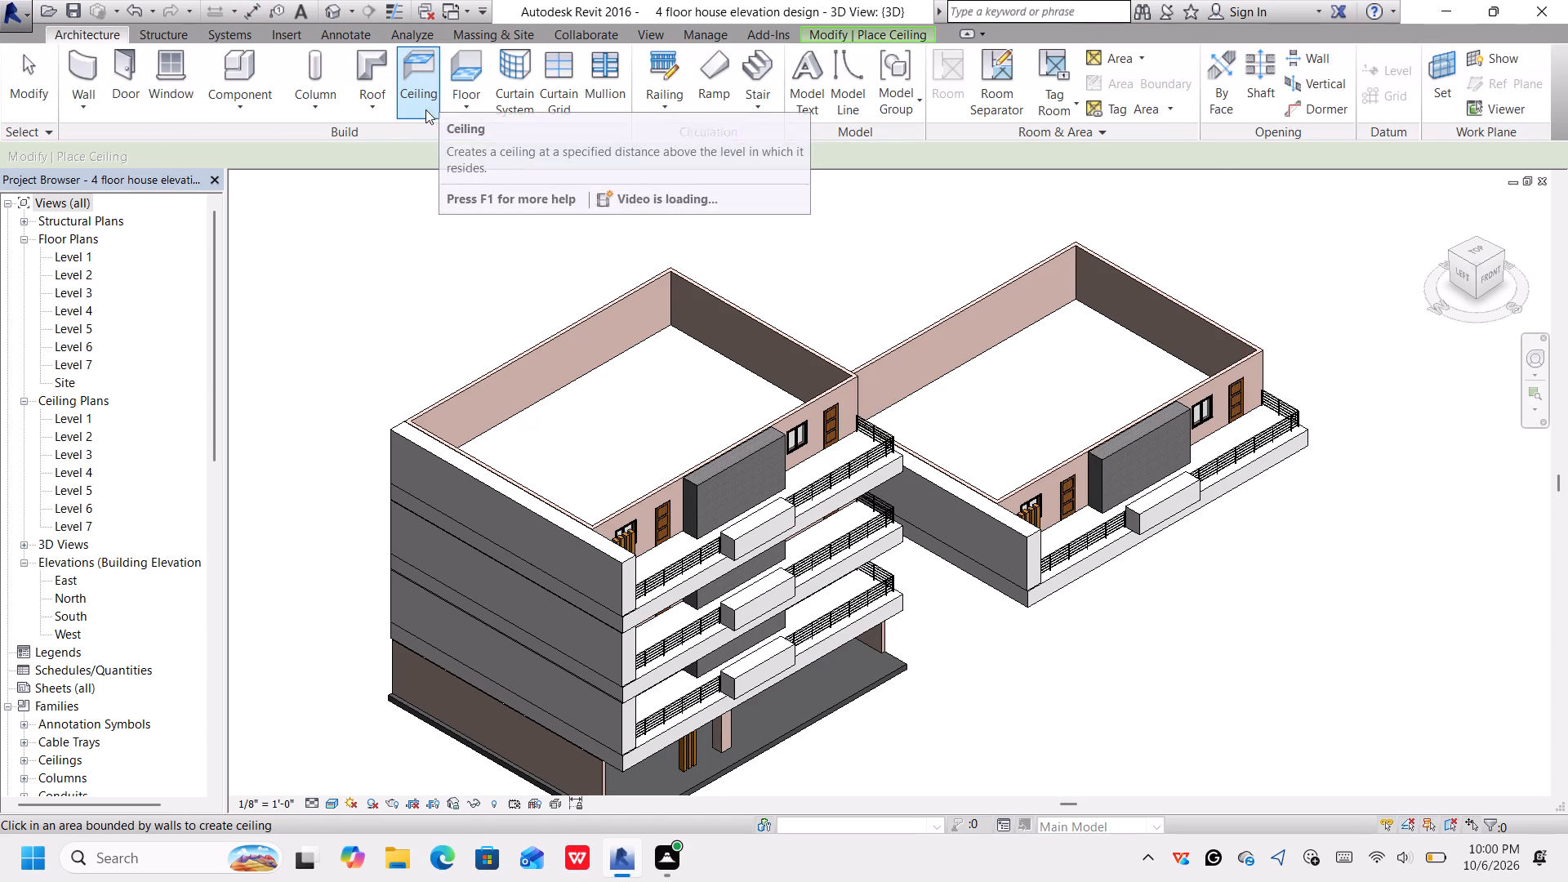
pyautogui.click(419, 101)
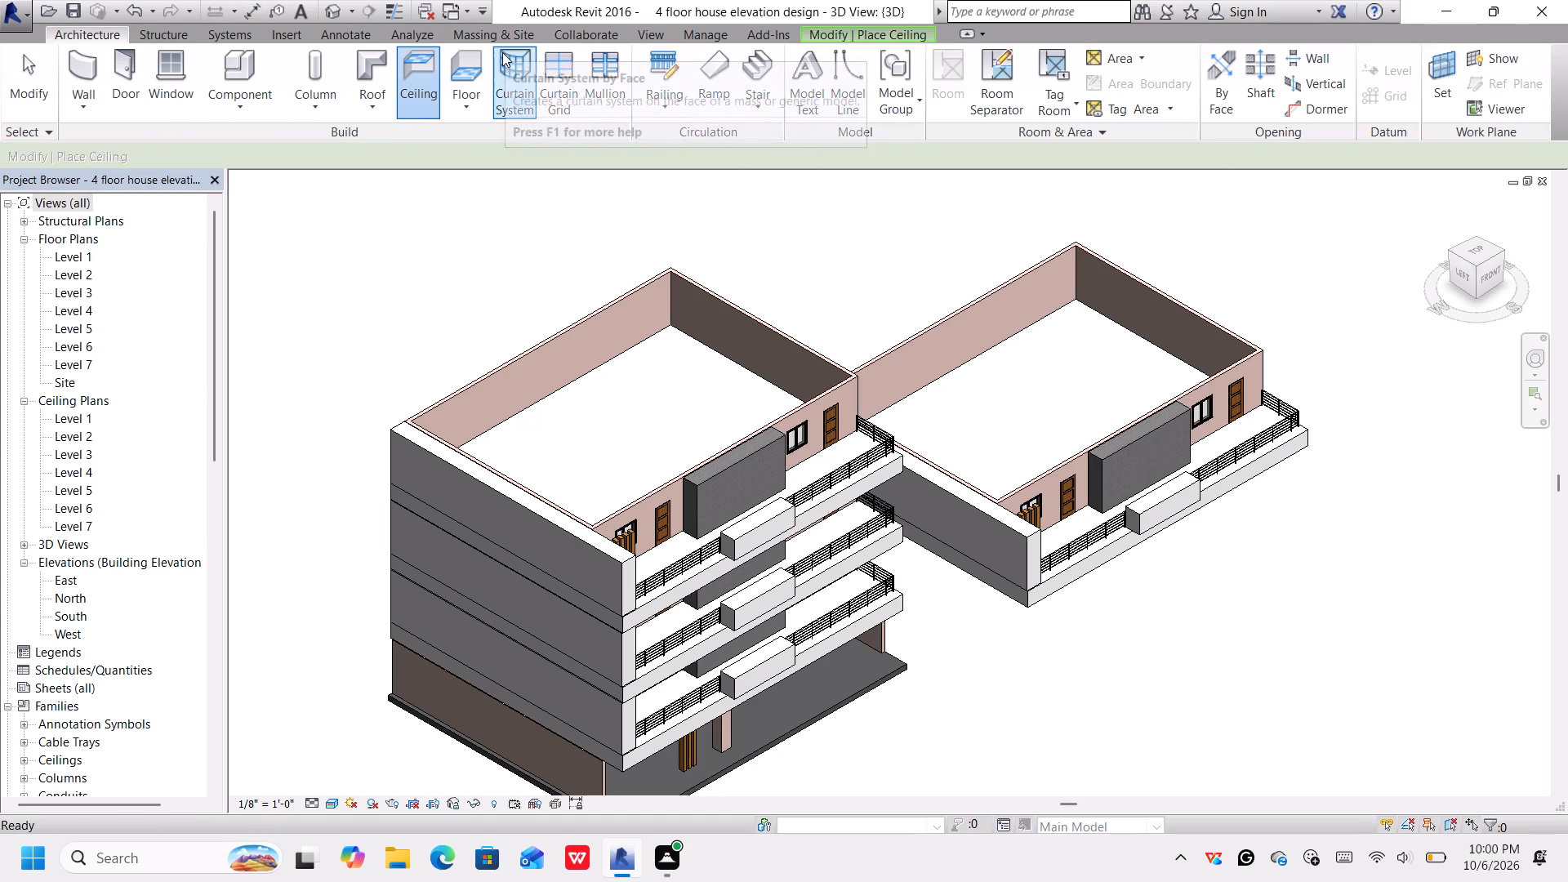
# Create a rectangular Generic - 12" floor slab, about 61'-1" by 50'-0", tracing the outer corners of the stack's open top.
pyautogui.click(464, 71)
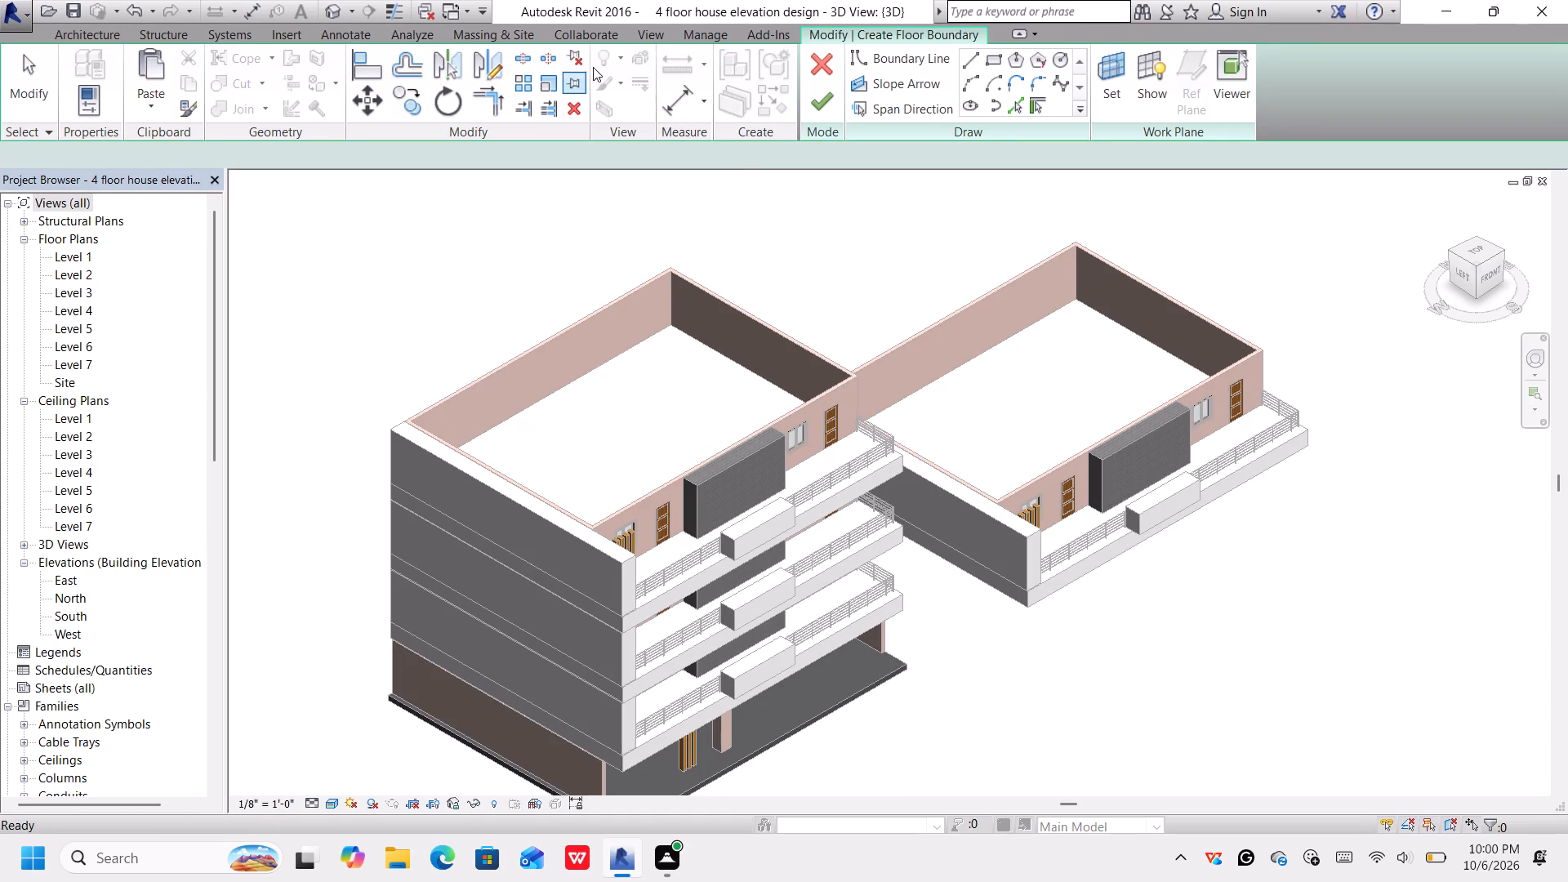
pyautogui.click(991, 60)
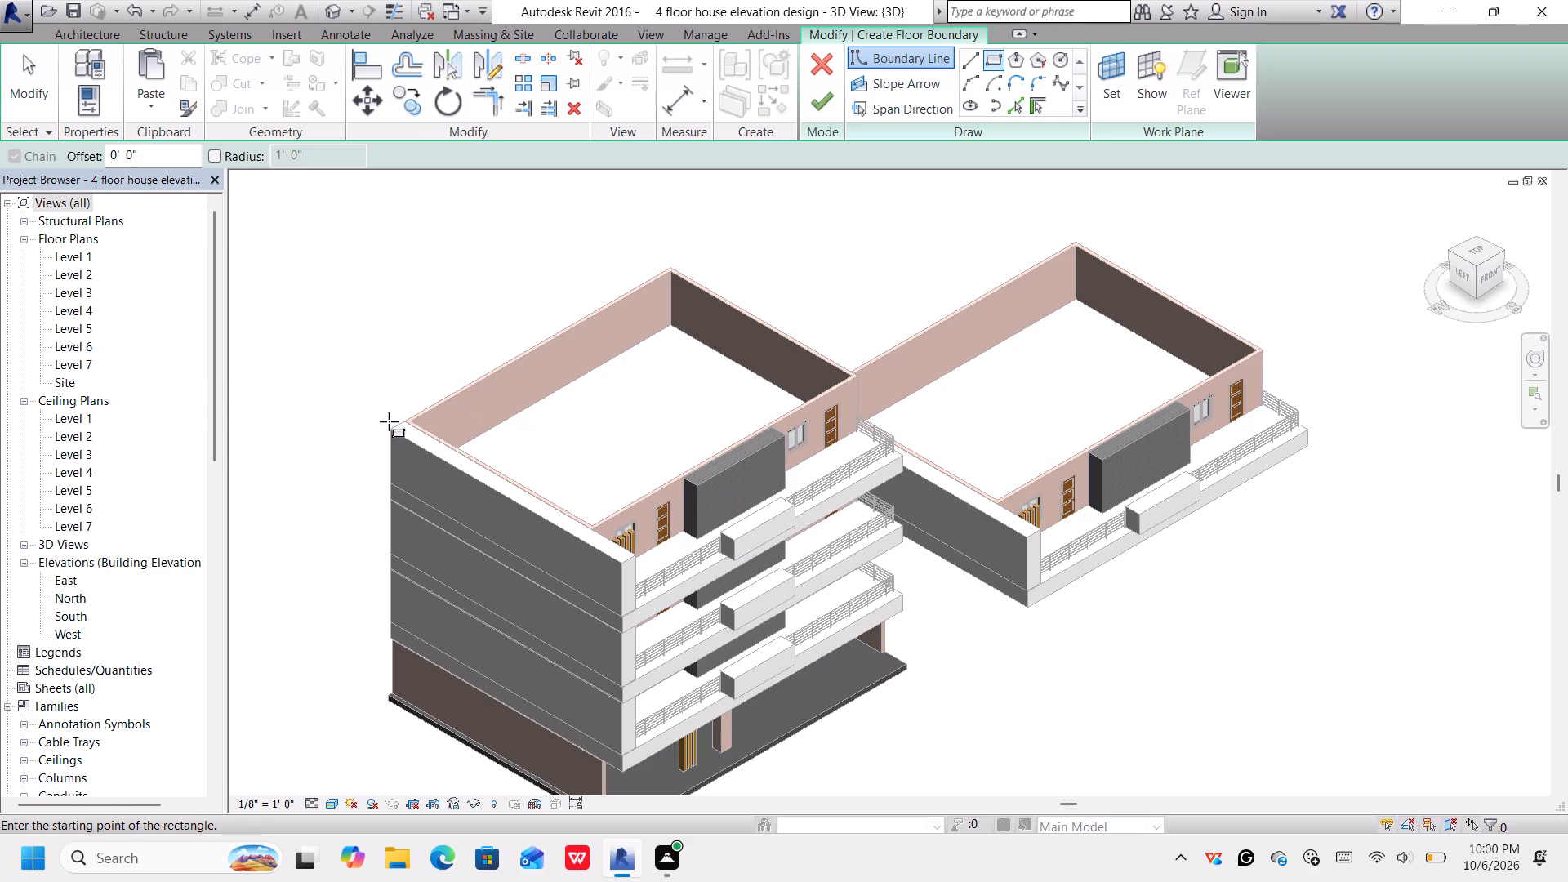
pyautogui.scroll(1, 391, 420)
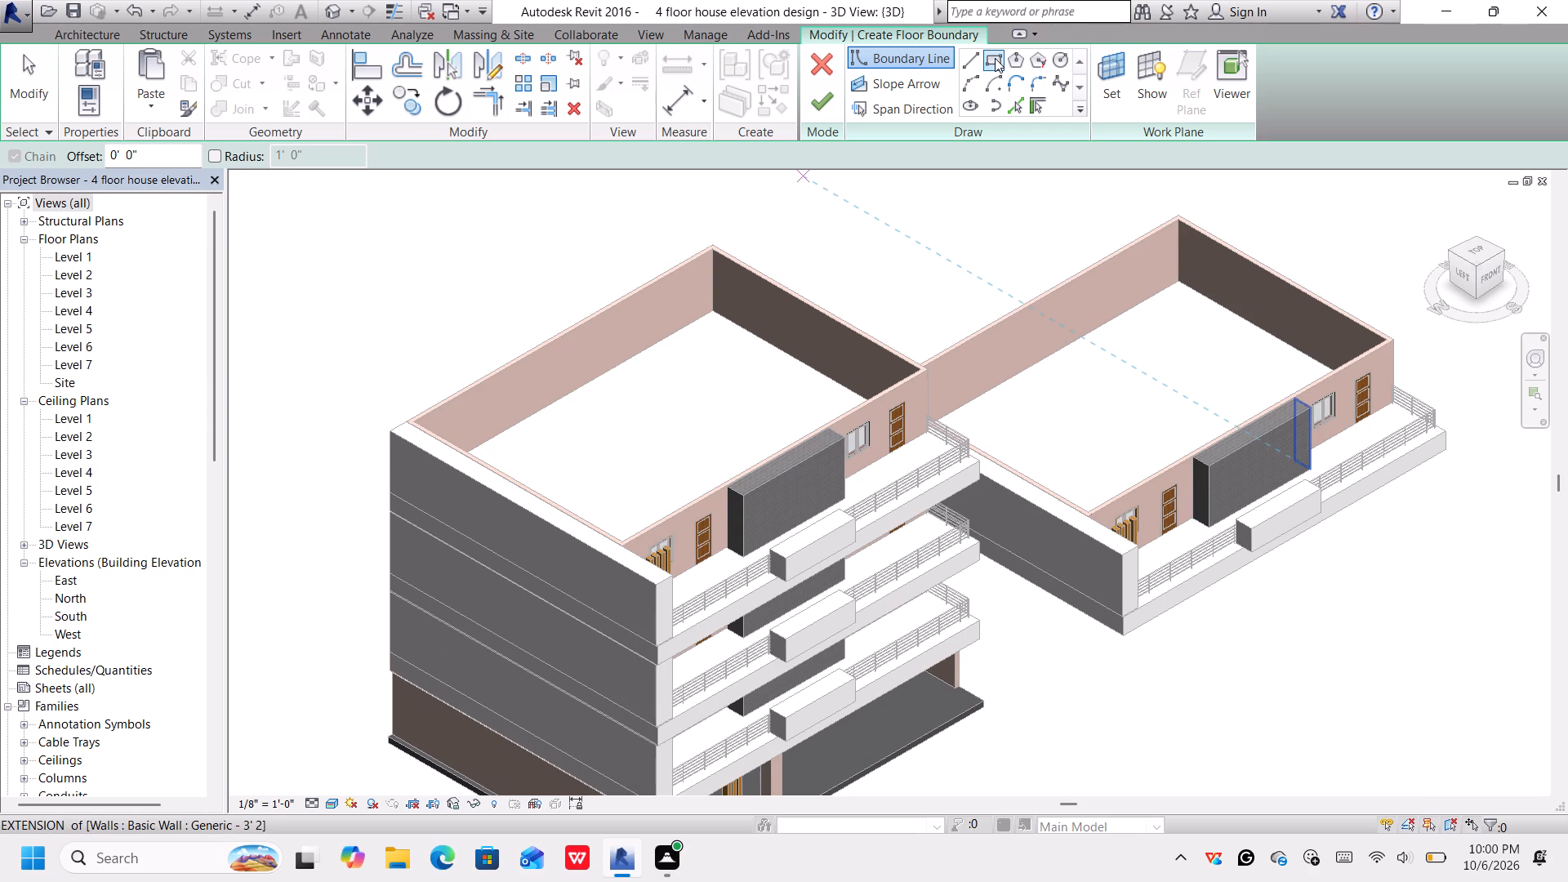
pyautogui.scroll(8, 388, 408)
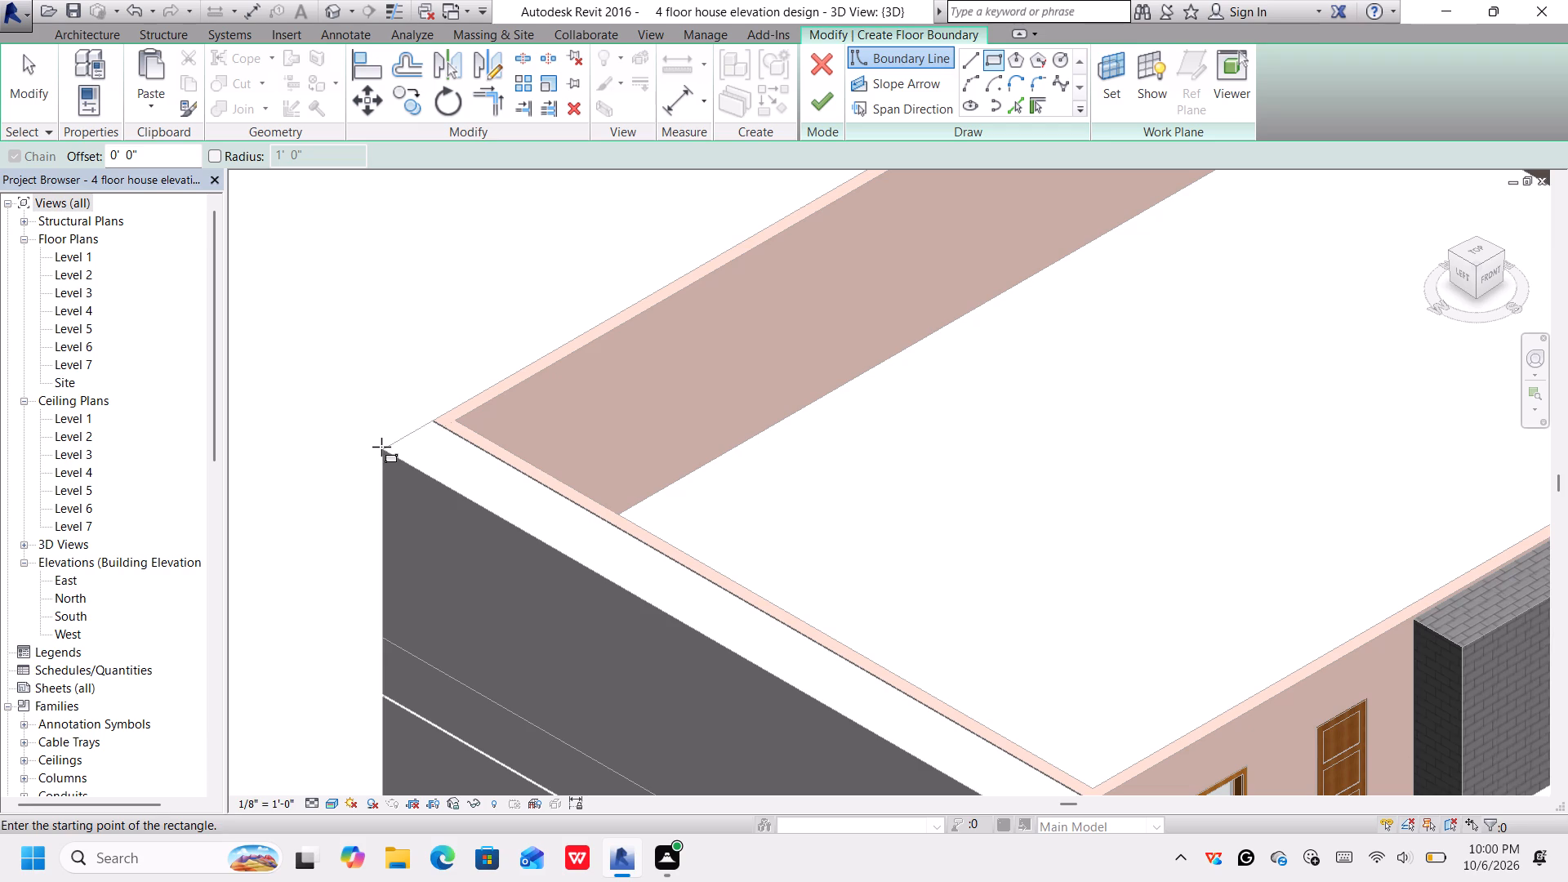
pyautogui.click(374, 445)
pyautogui.scroll(-3, 633, 431)
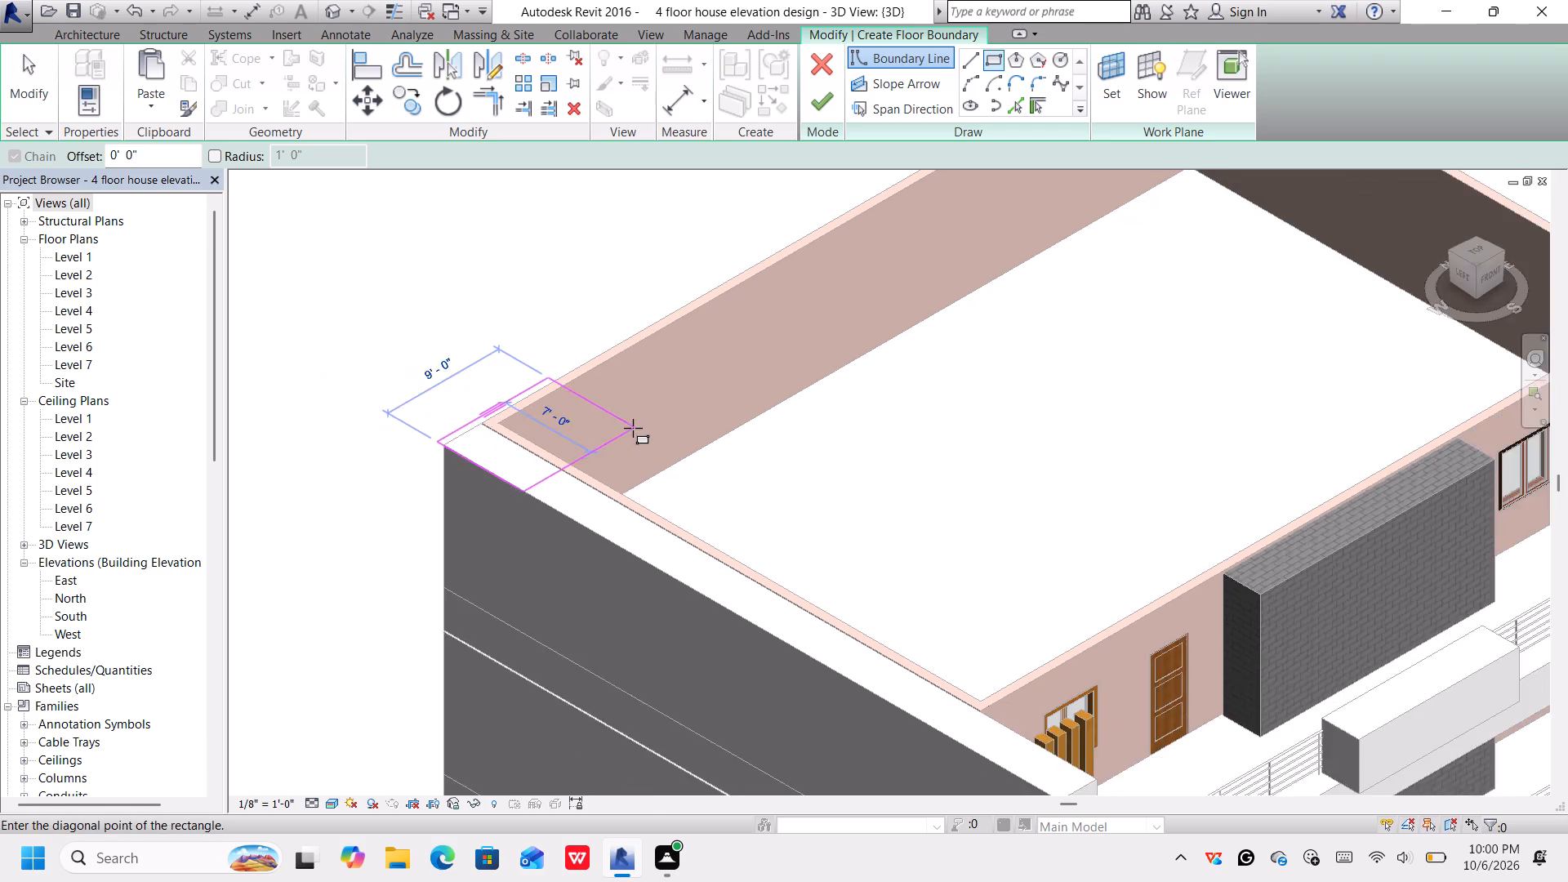
pyautogui.scroll(-2, 633, 428)
pyautogui.moveTo(661, 416); pyautogui.dragTo(495, 267, button='middle')
pyautogui.scroll(-1, 522, 289)
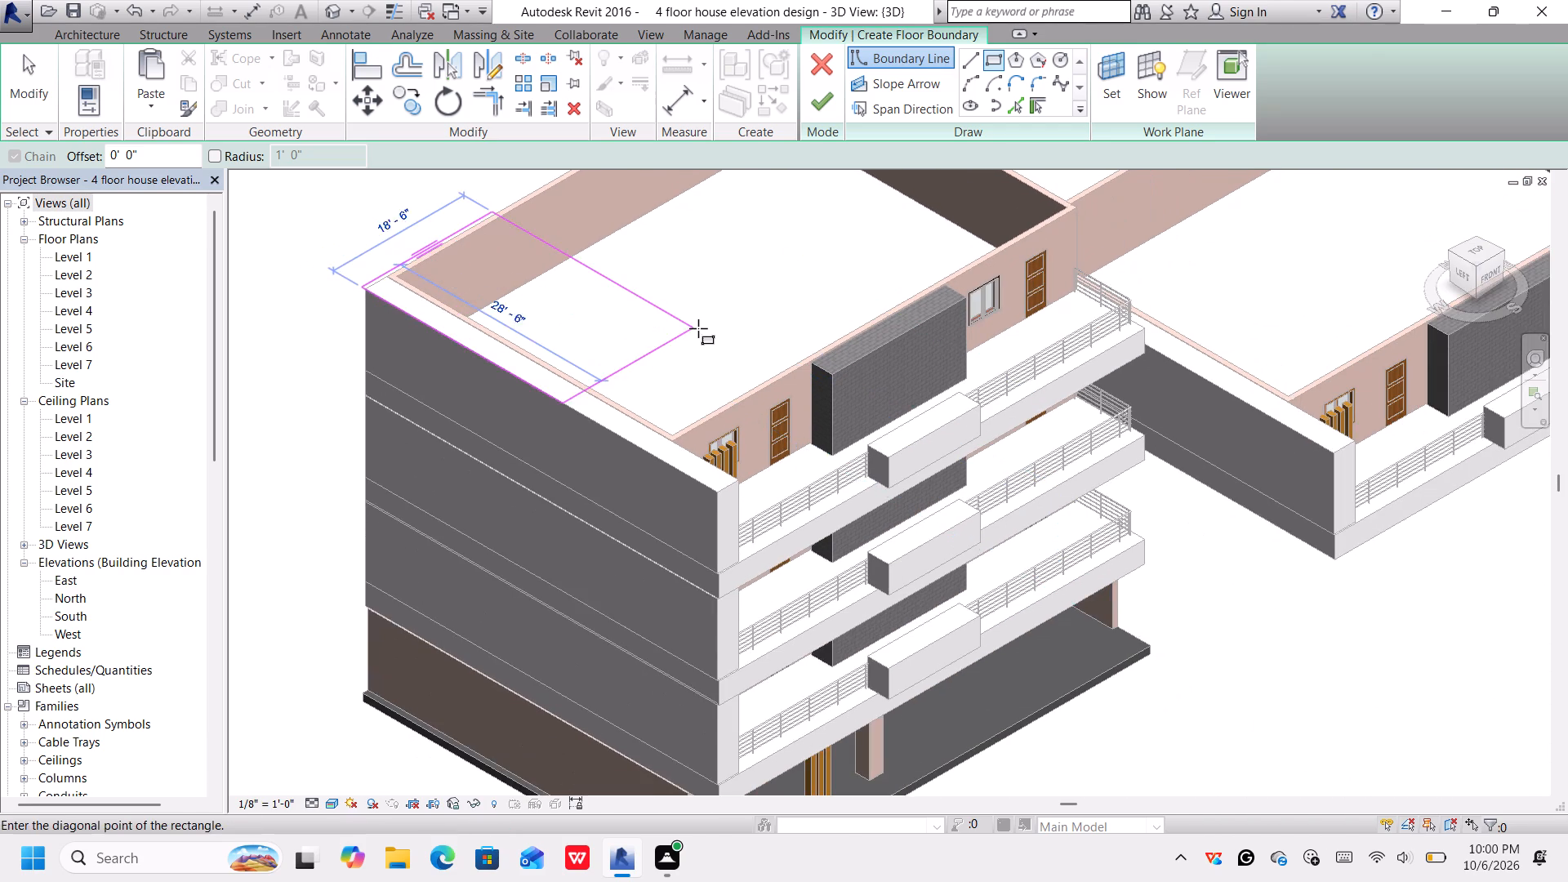
pyautogui.scroll(-3, 698, 327)
pyautogui.moveTo(707, 314); pyautogui.dragTo(477, 465, button='middle')
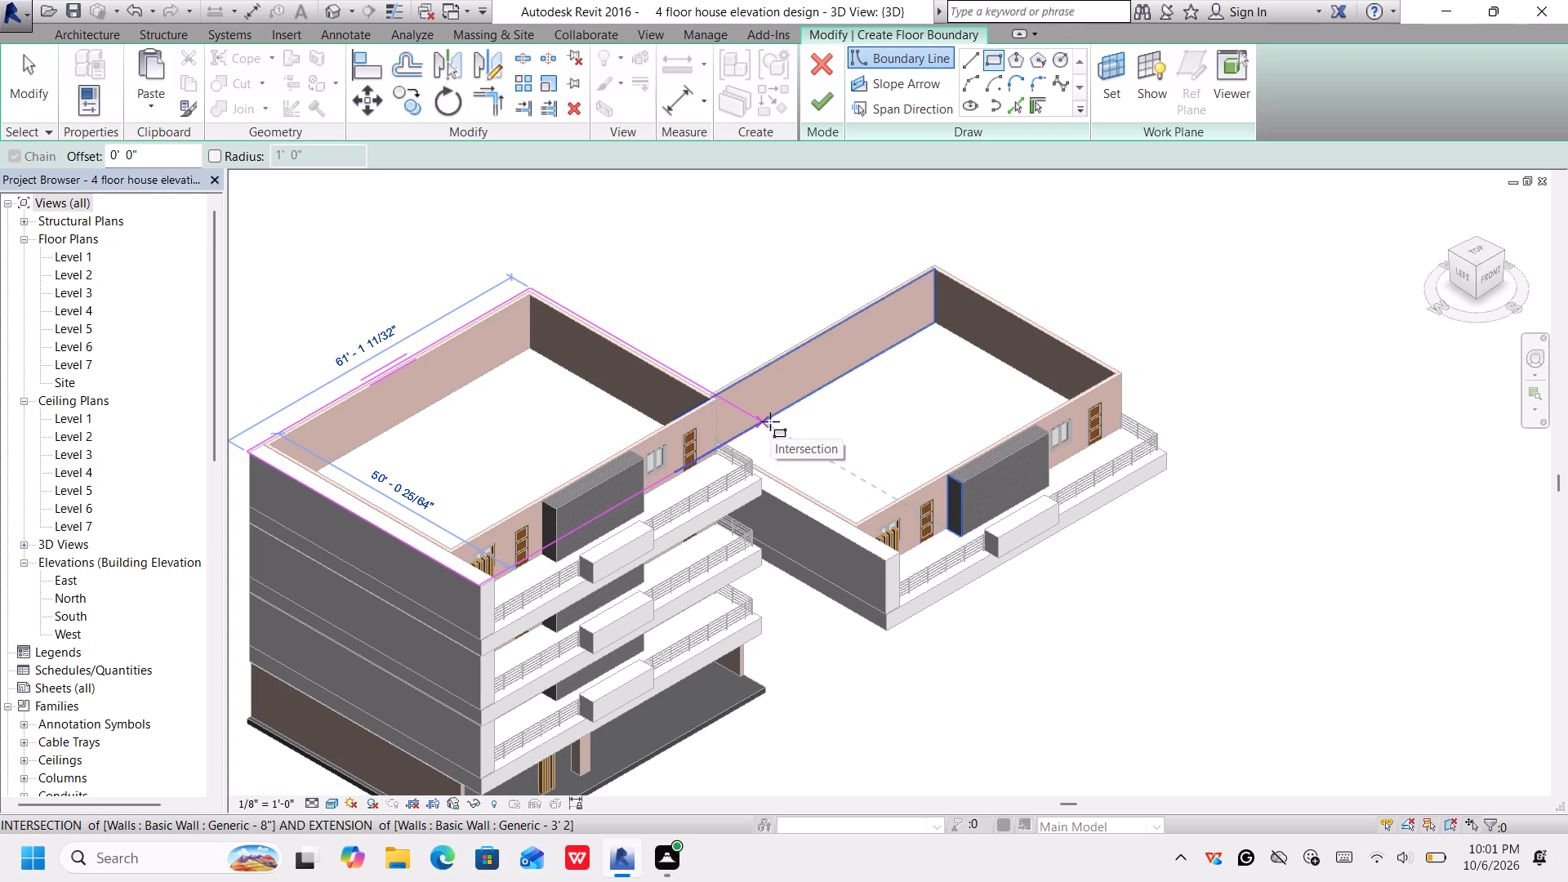
pyautogui.click(770, 421)
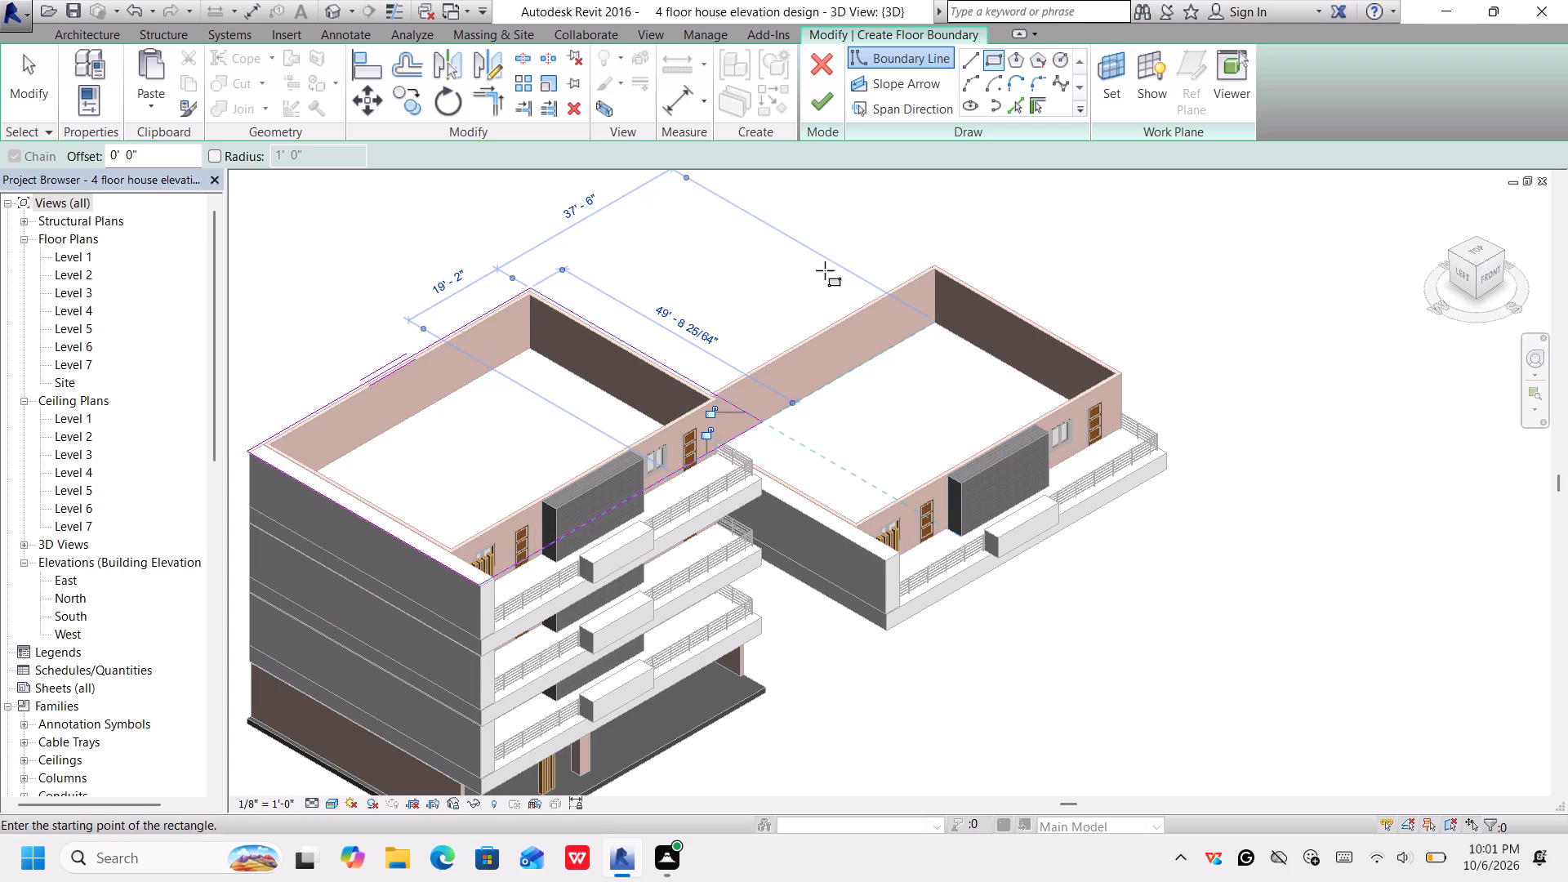
pyautogui.click(825, 100)
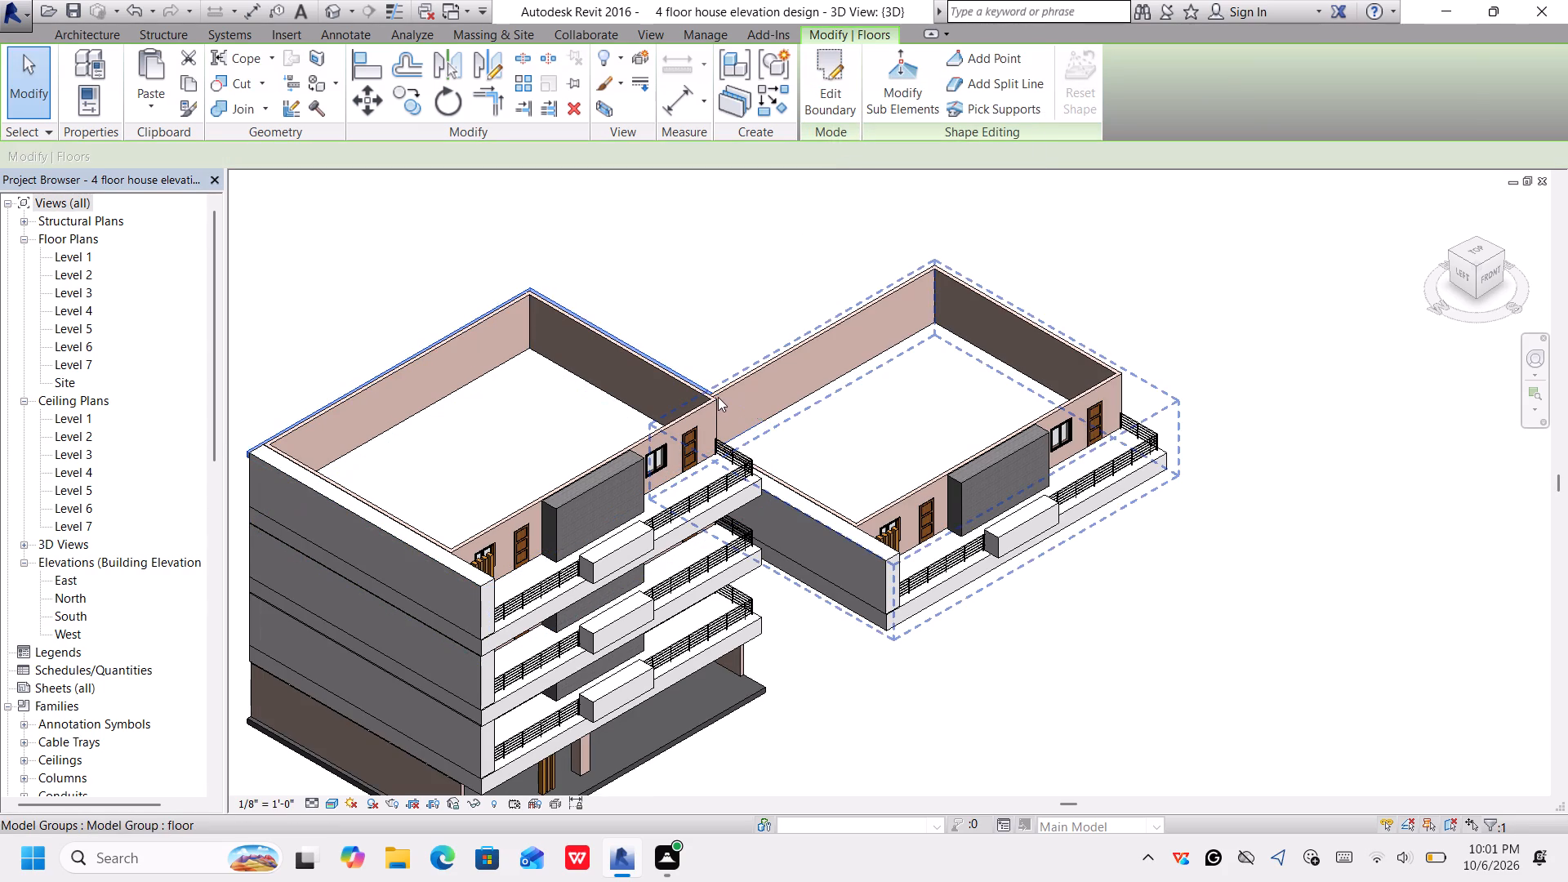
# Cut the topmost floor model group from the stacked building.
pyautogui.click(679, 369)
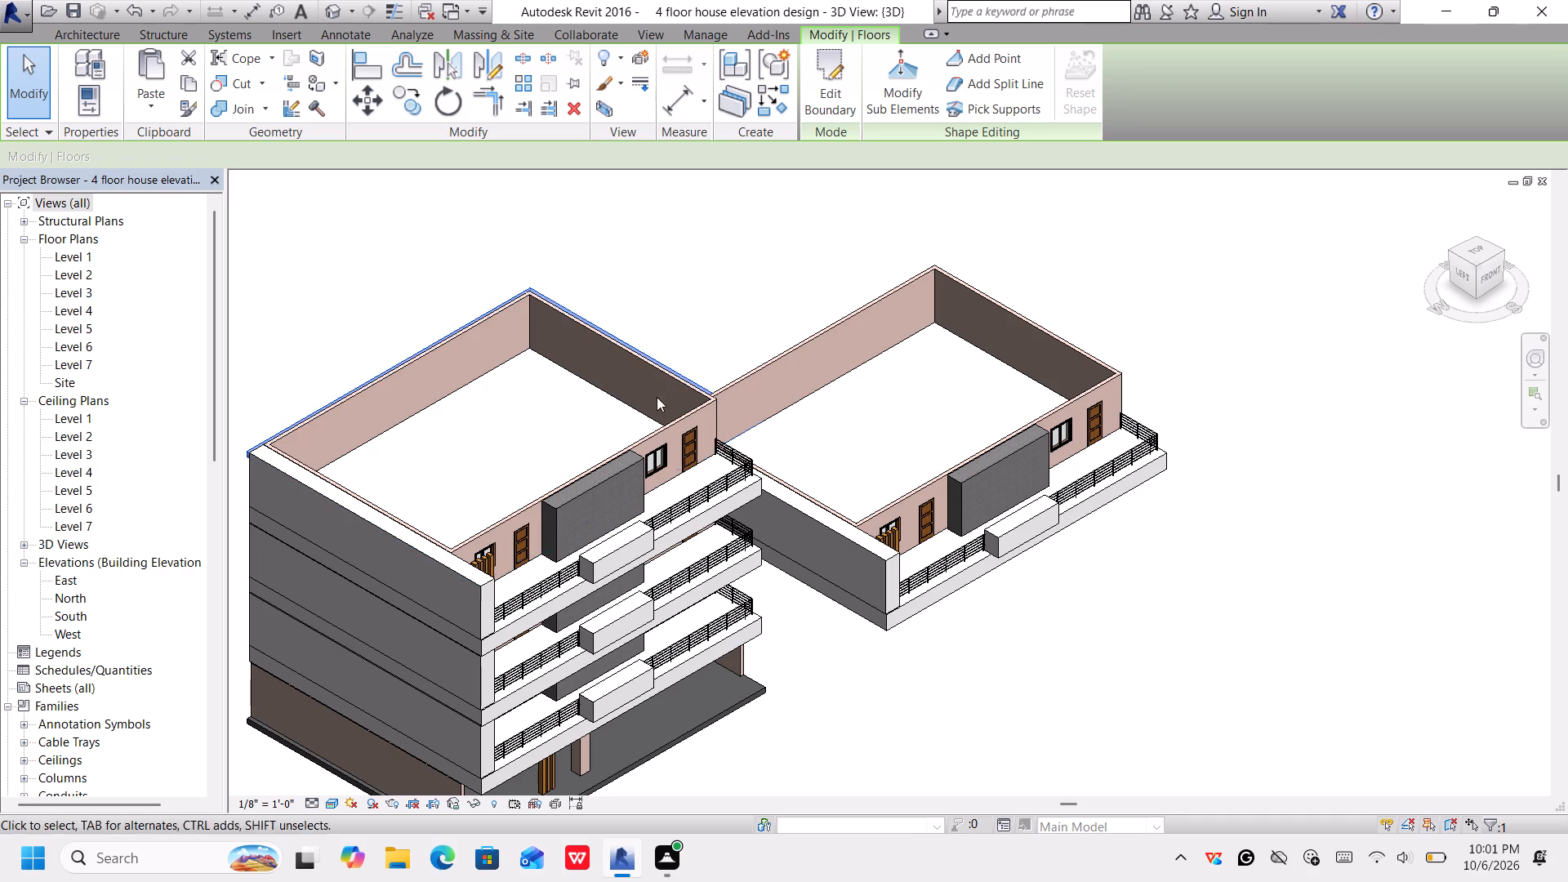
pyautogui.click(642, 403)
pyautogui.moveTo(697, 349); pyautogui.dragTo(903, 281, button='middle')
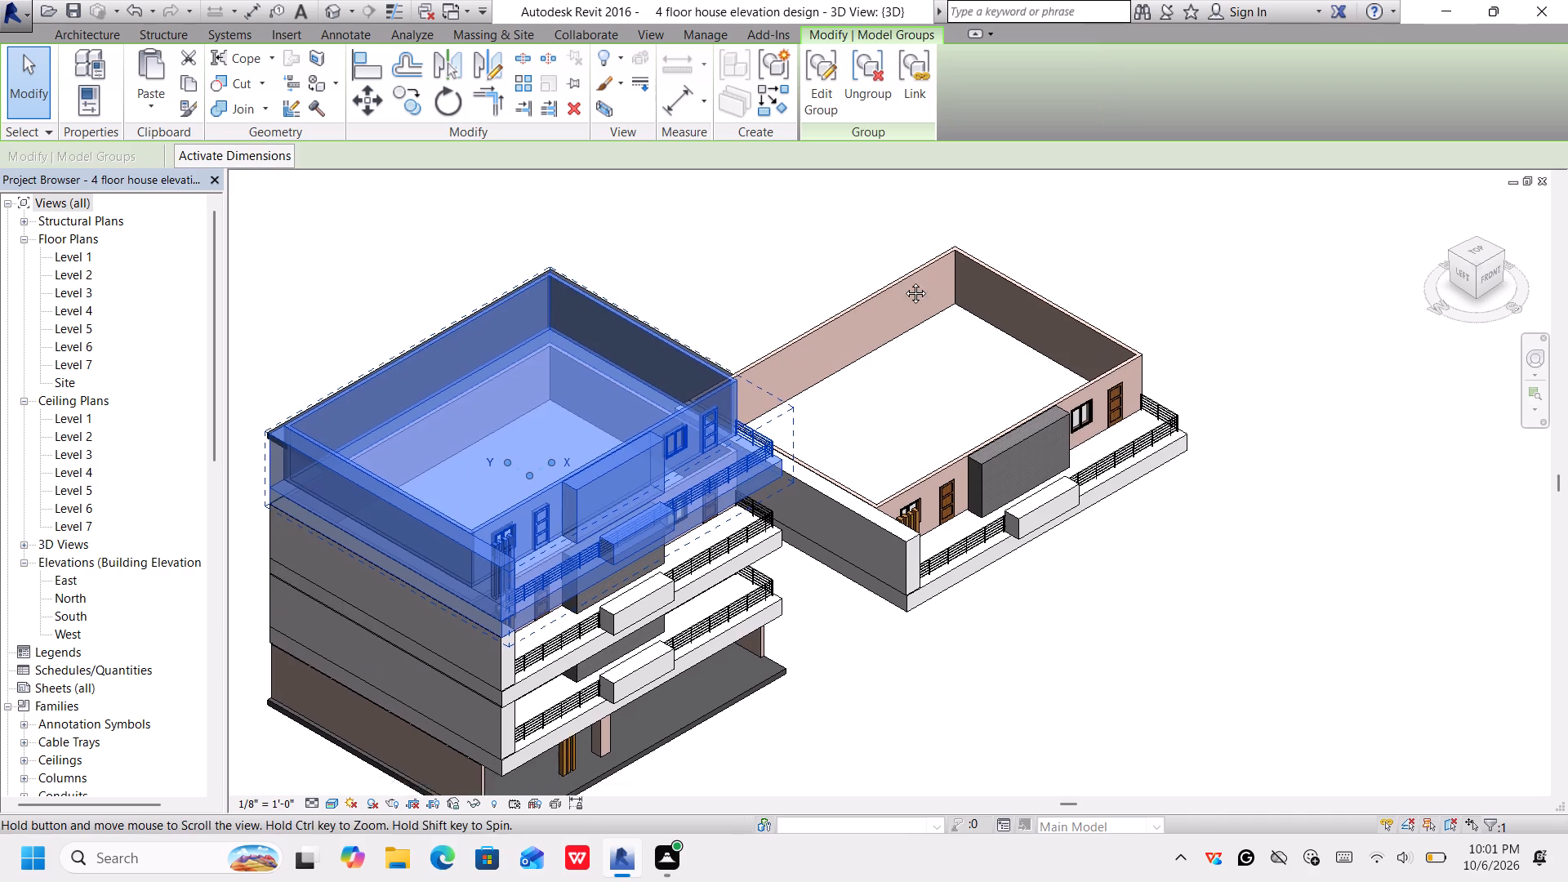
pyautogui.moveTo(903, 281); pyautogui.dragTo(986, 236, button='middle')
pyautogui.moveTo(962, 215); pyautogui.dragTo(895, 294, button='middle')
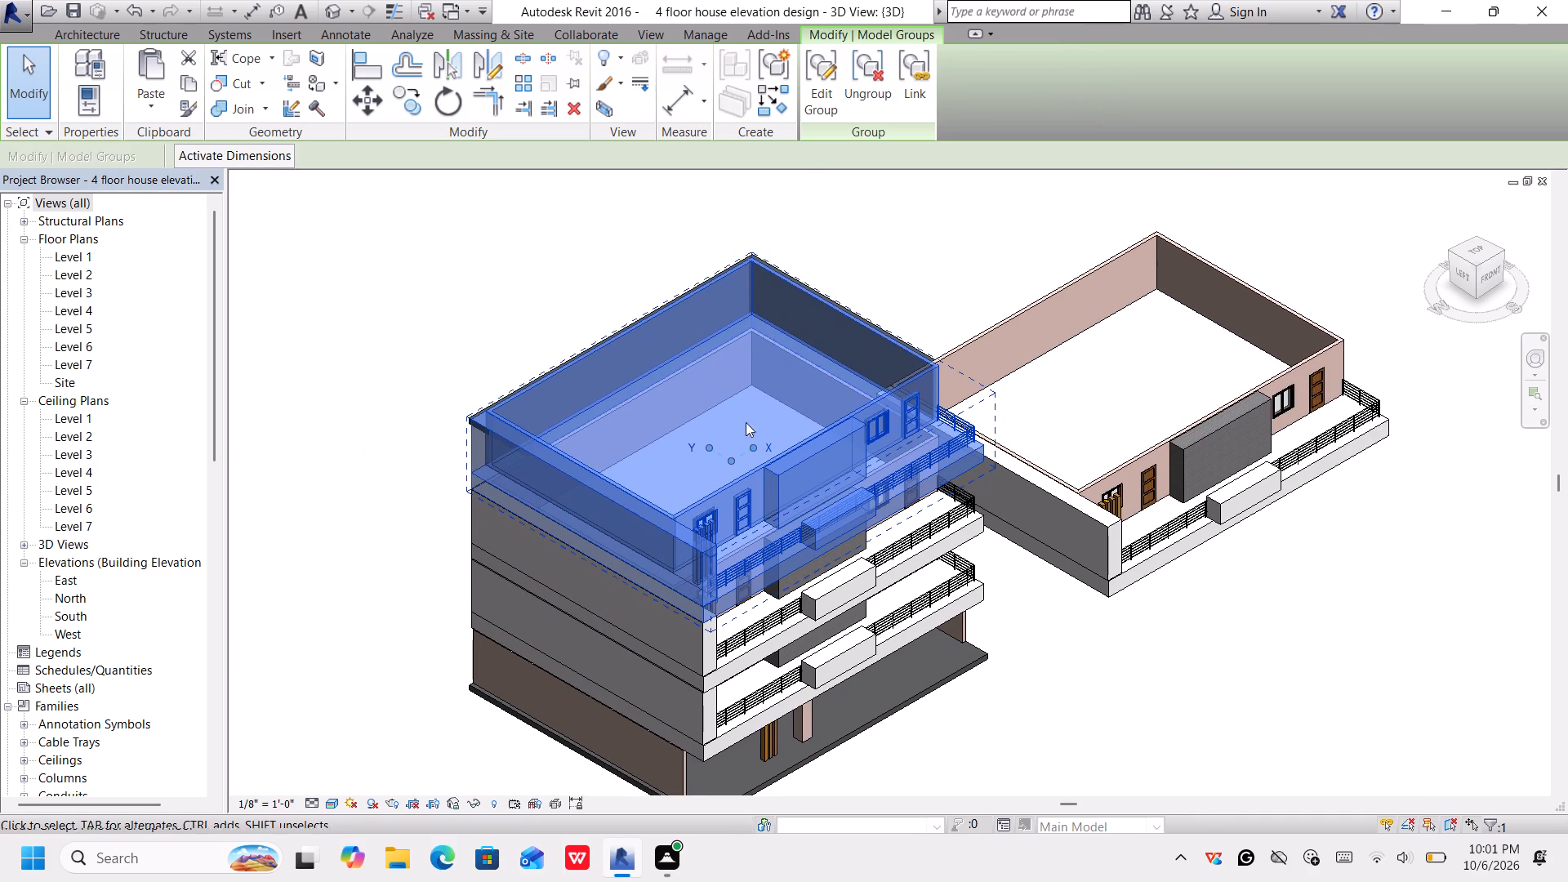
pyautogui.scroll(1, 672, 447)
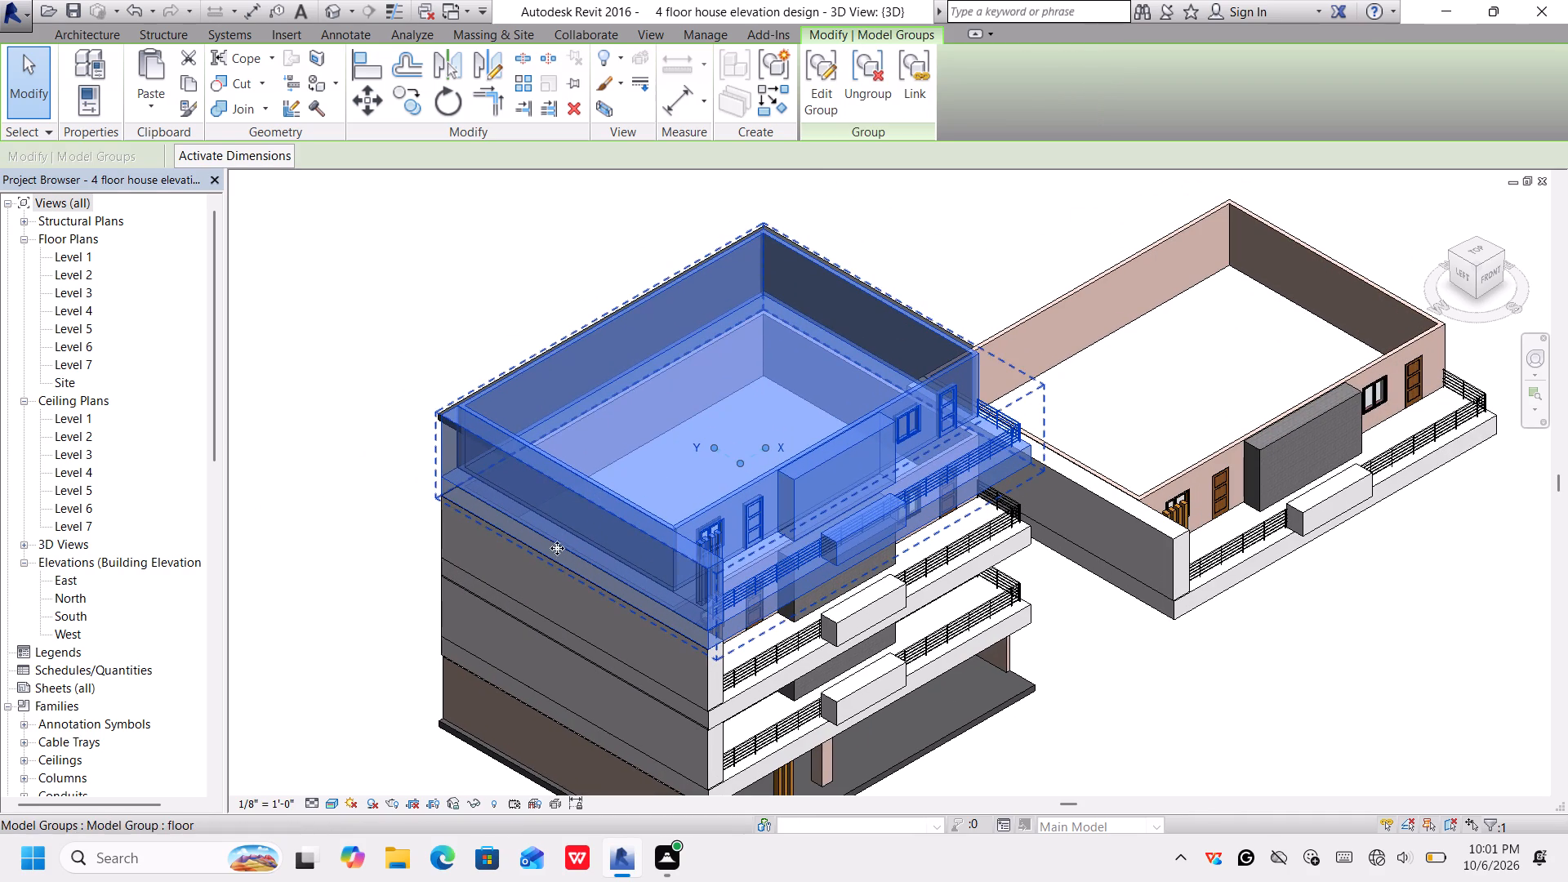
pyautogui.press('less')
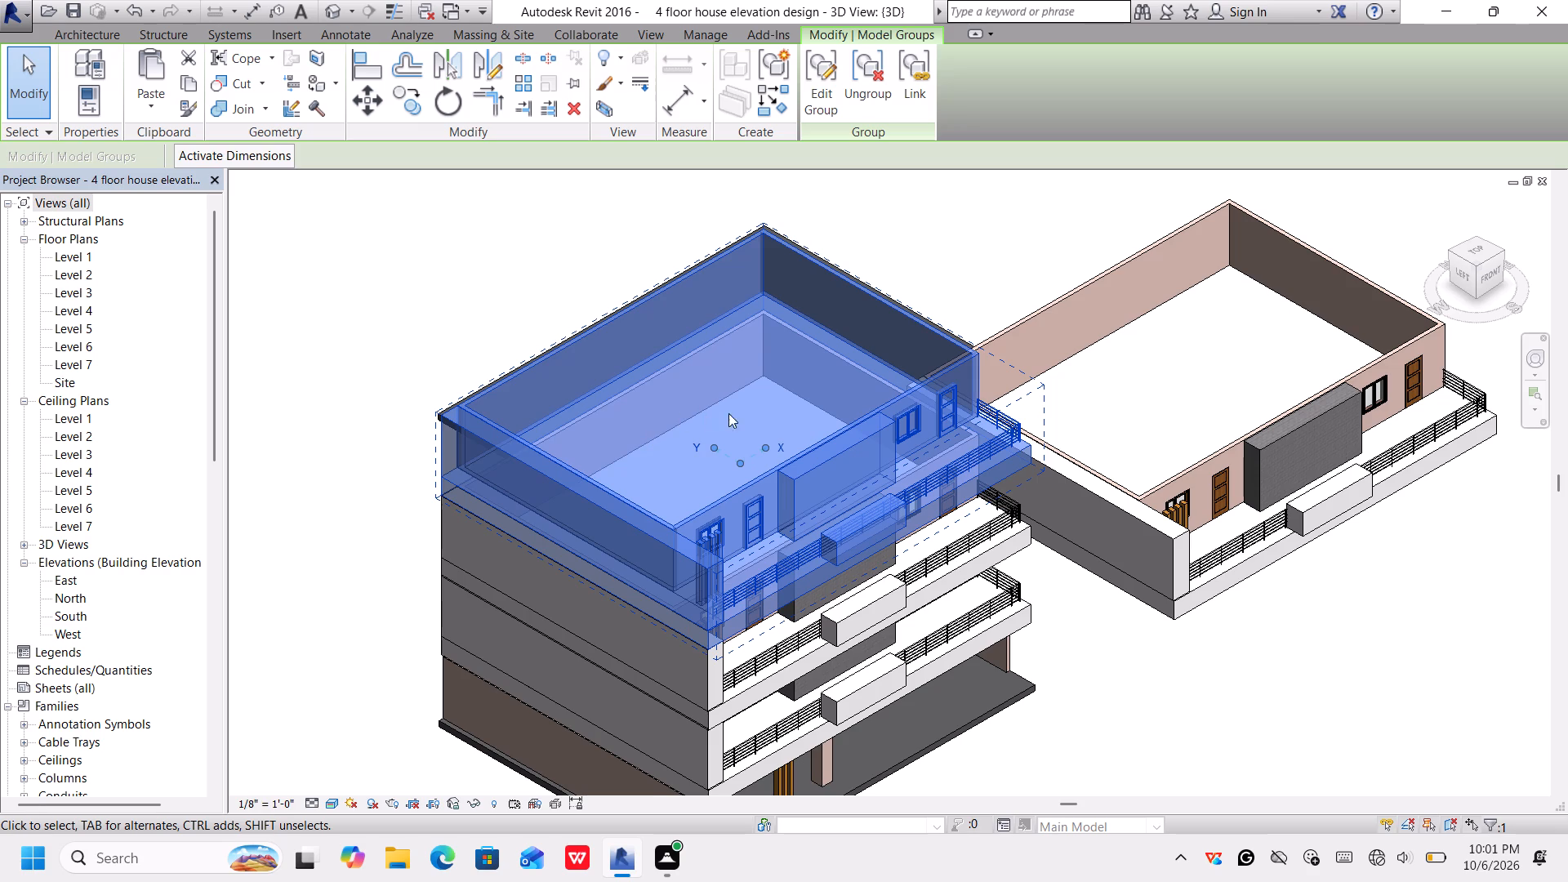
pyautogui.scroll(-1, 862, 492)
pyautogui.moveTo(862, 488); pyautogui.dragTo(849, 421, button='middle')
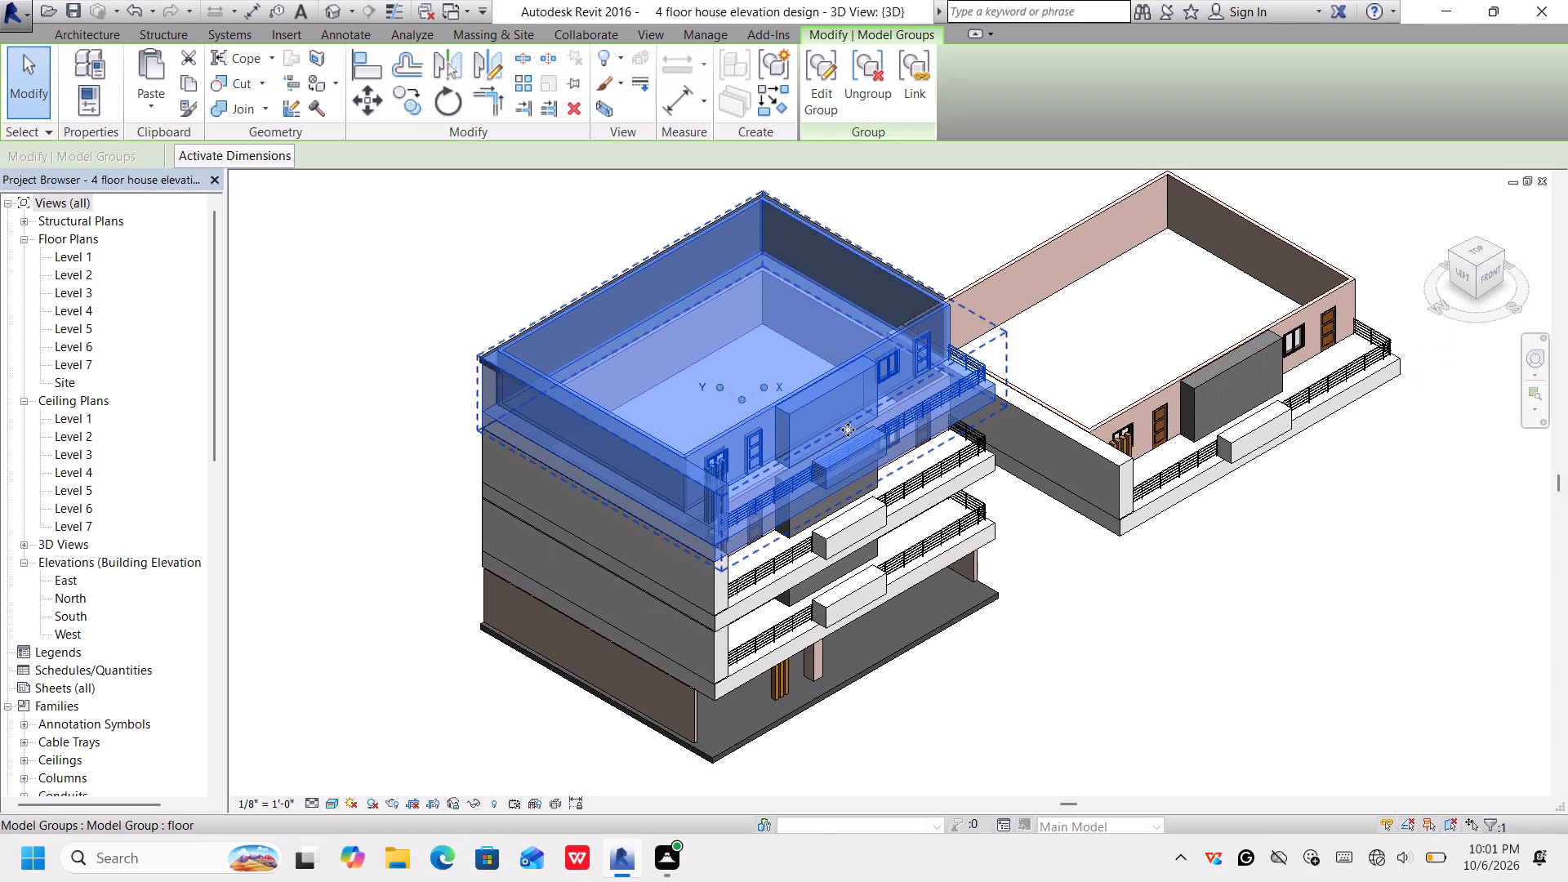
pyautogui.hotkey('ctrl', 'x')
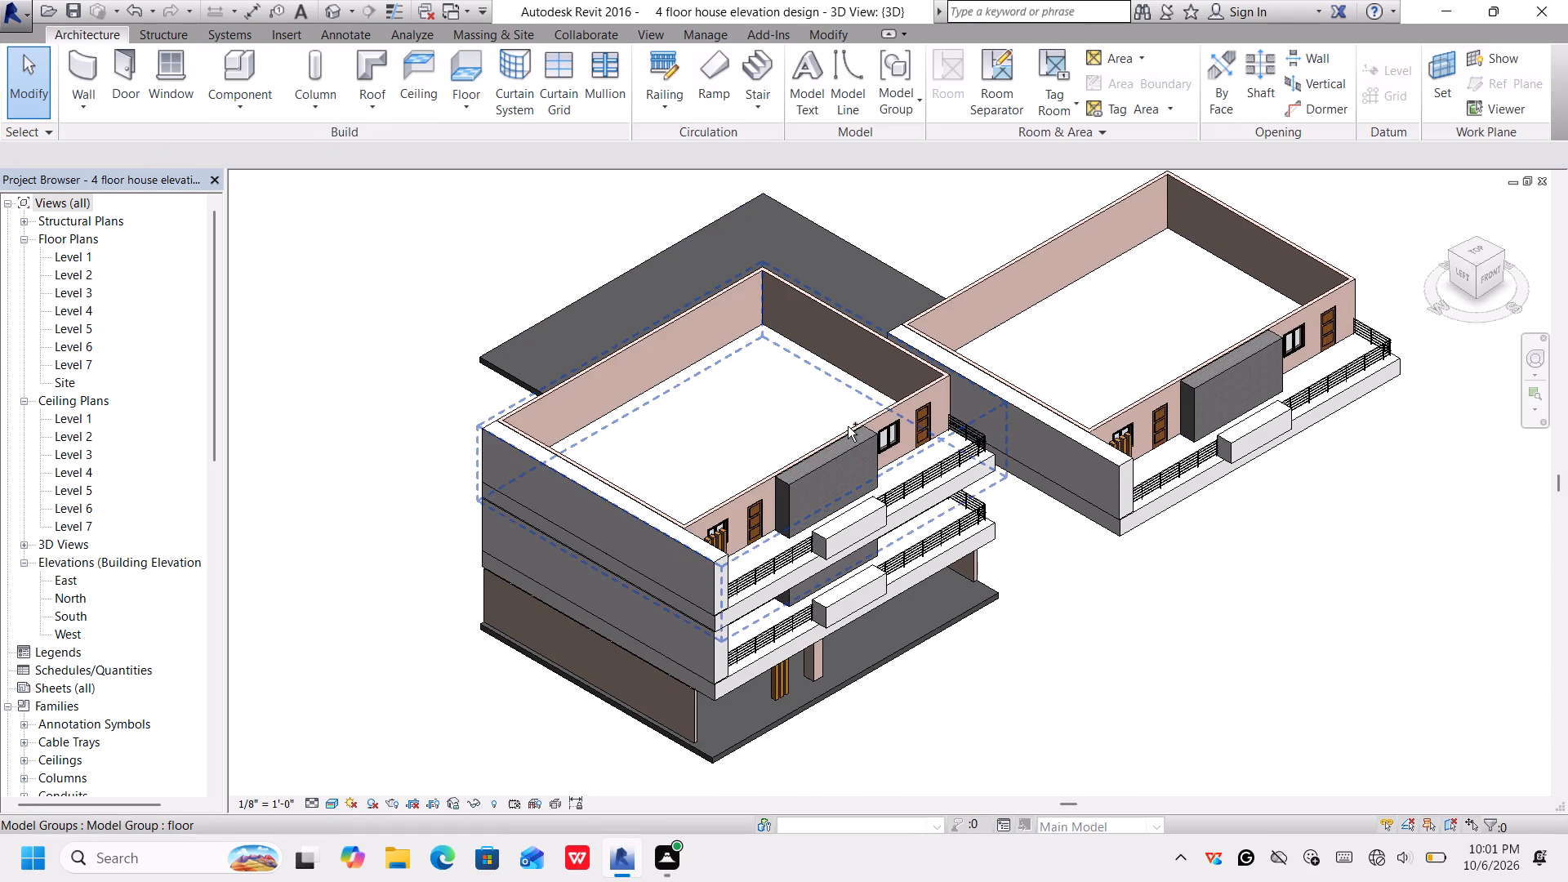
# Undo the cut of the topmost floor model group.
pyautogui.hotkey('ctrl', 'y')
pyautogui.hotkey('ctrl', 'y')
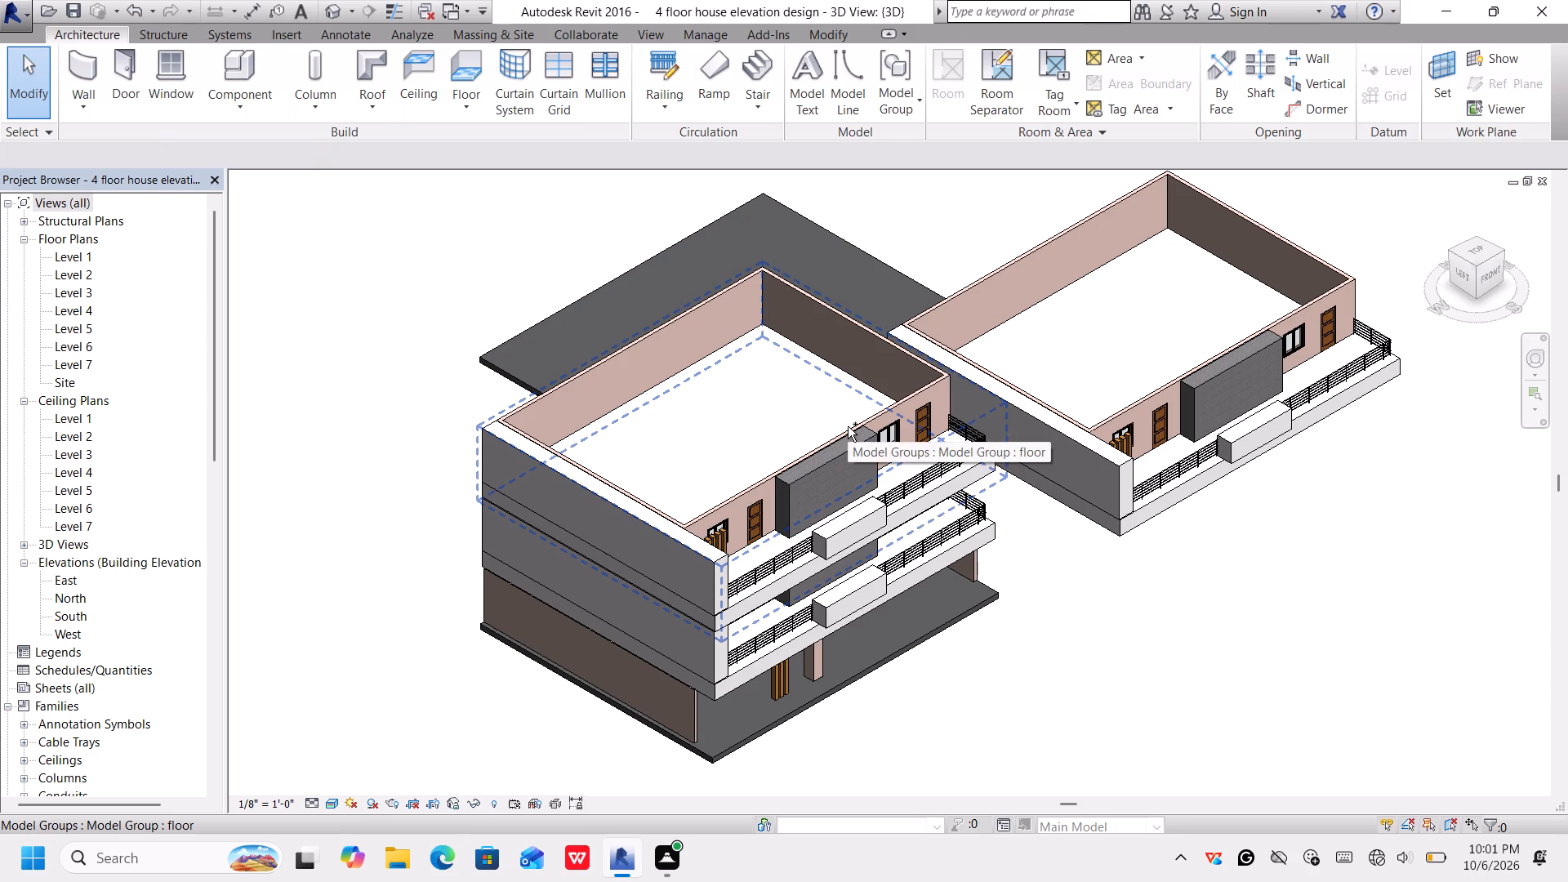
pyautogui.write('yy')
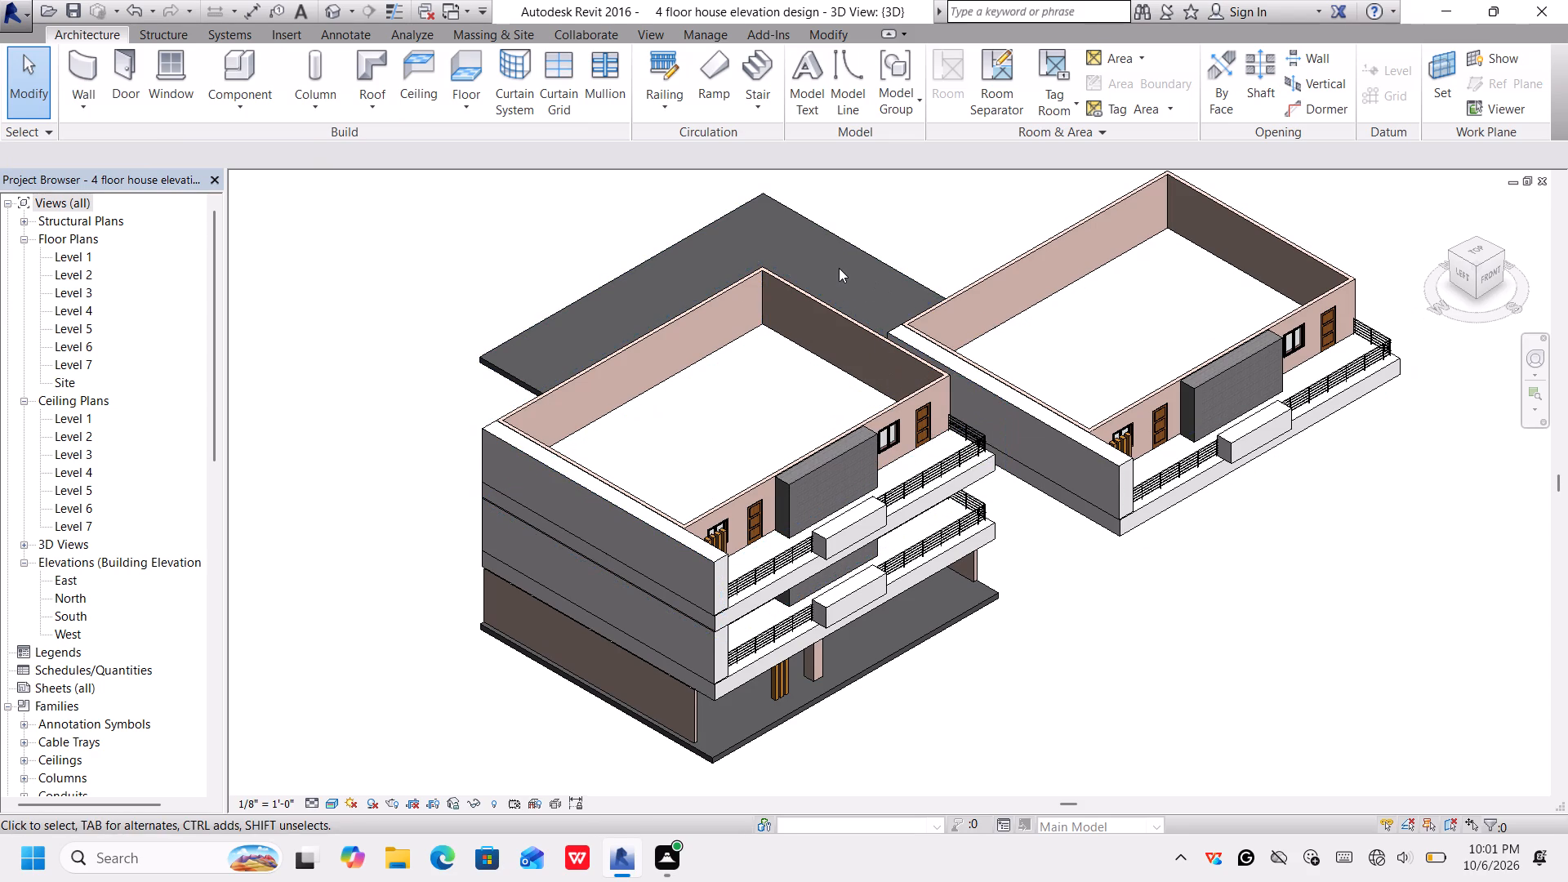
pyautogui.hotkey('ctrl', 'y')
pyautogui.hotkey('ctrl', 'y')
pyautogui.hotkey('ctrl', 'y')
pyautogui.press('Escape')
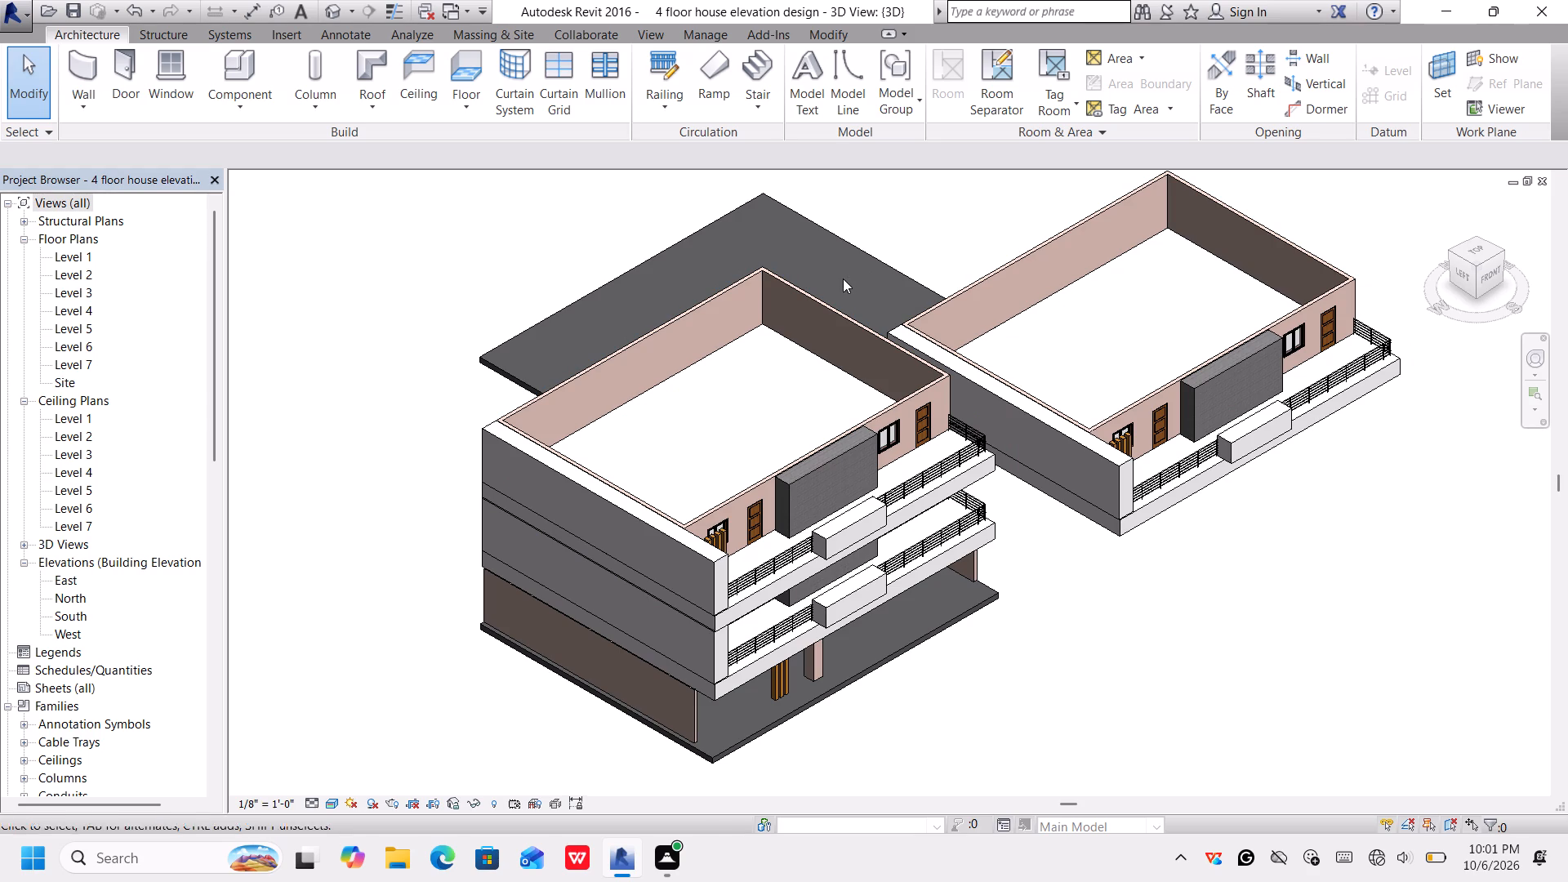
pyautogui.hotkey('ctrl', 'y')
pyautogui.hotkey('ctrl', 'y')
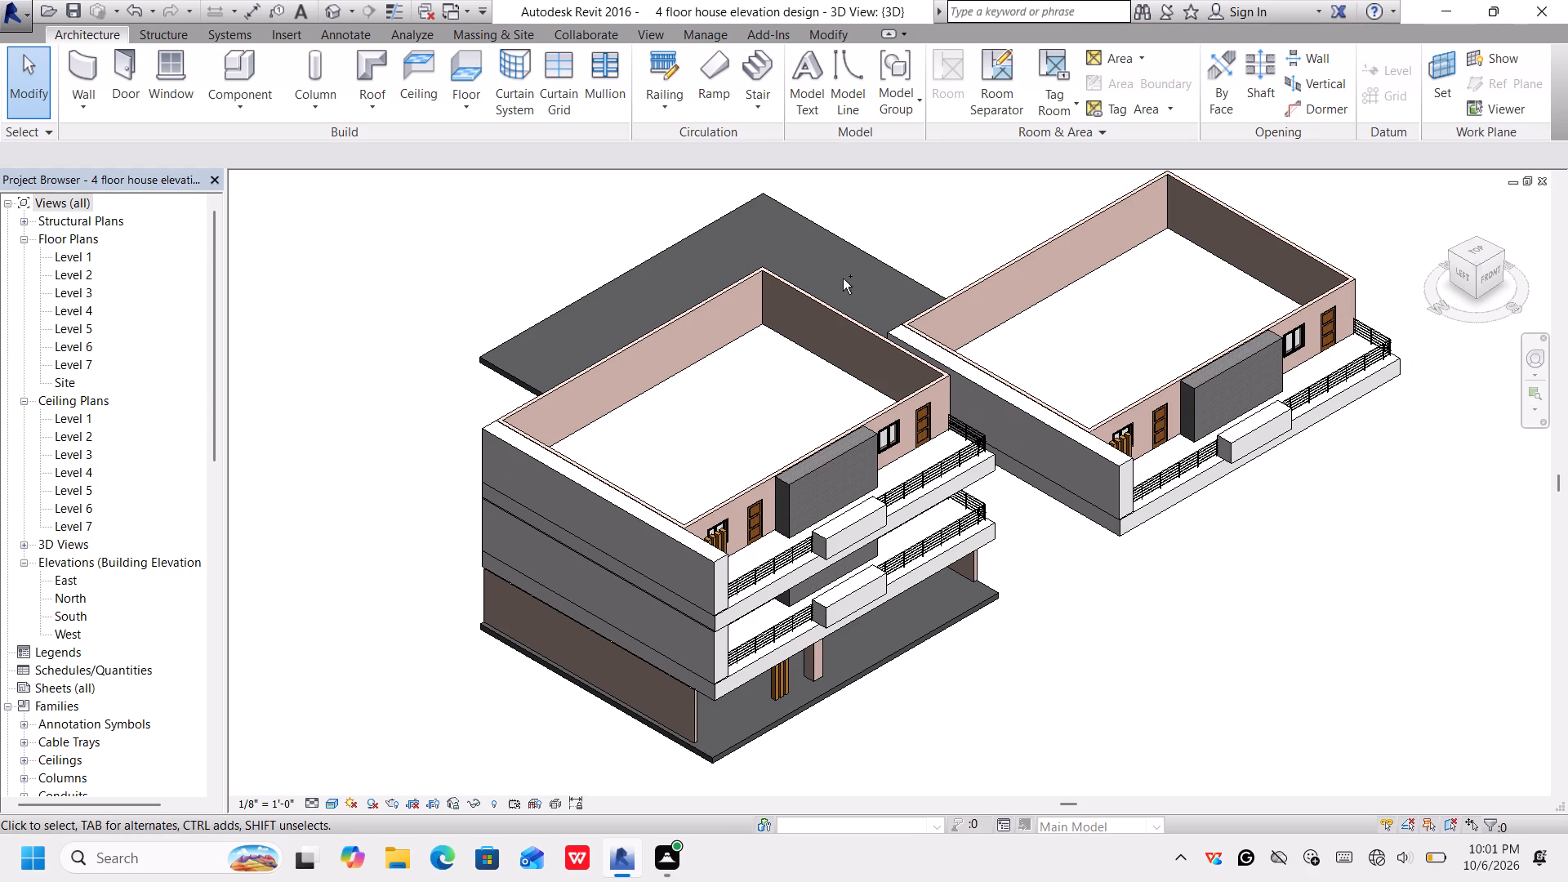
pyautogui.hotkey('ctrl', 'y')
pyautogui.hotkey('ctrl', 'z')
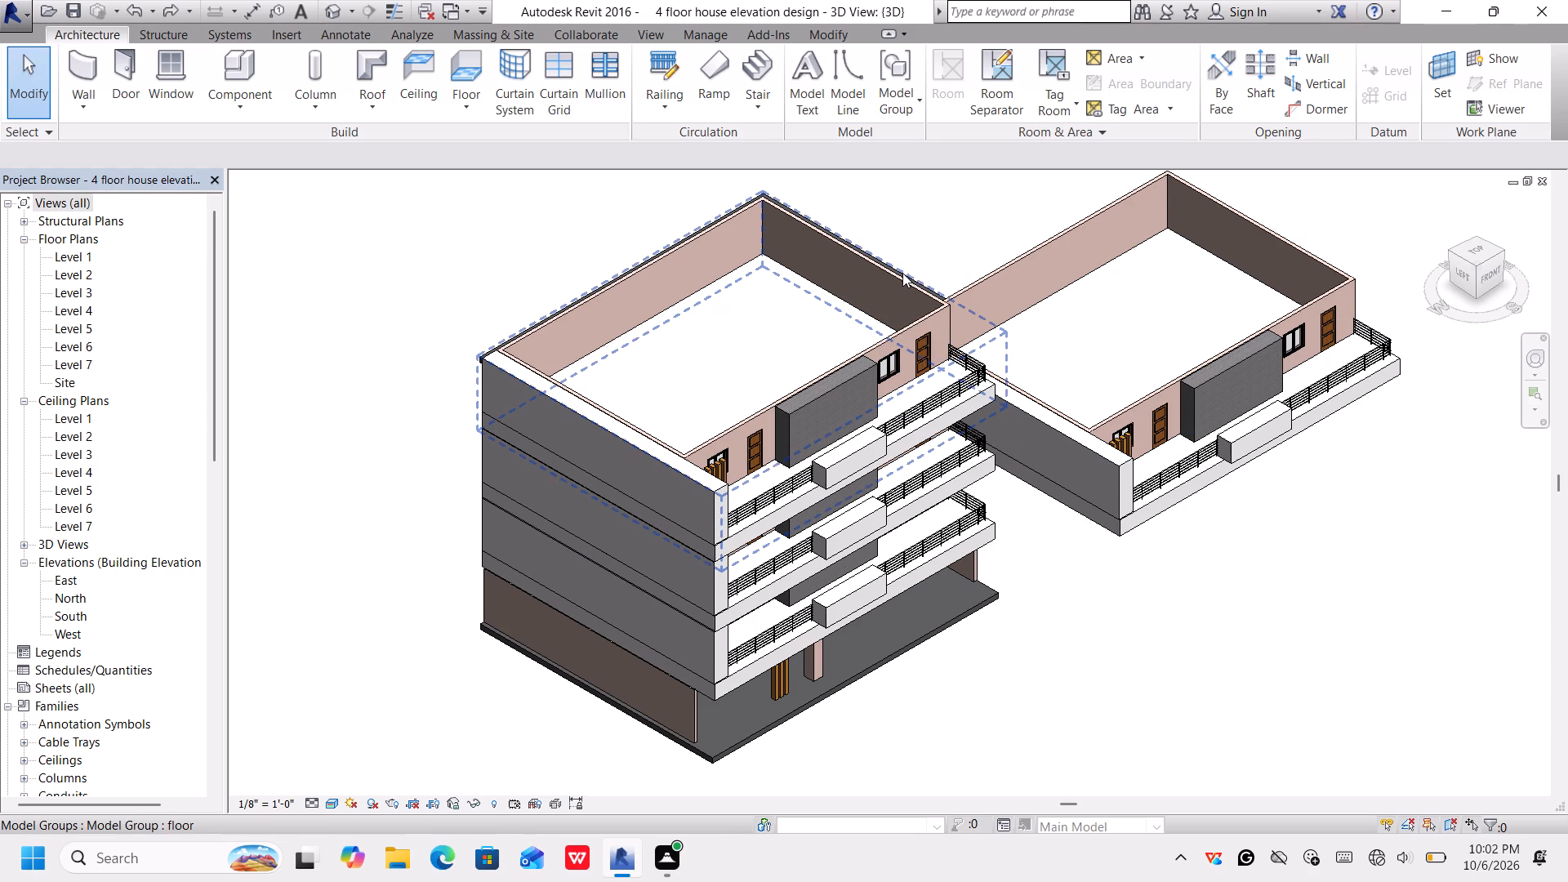
# Examine the stacked building from above and orbit to its front side to check where the new slab lies.
pyautogui.moveTo(902, 273); pyautogui.dragTo(902, 322, button='middle')
pyautogui.moveTo(937, 305); pyautogui.dragTo(846, 354, button='middle')
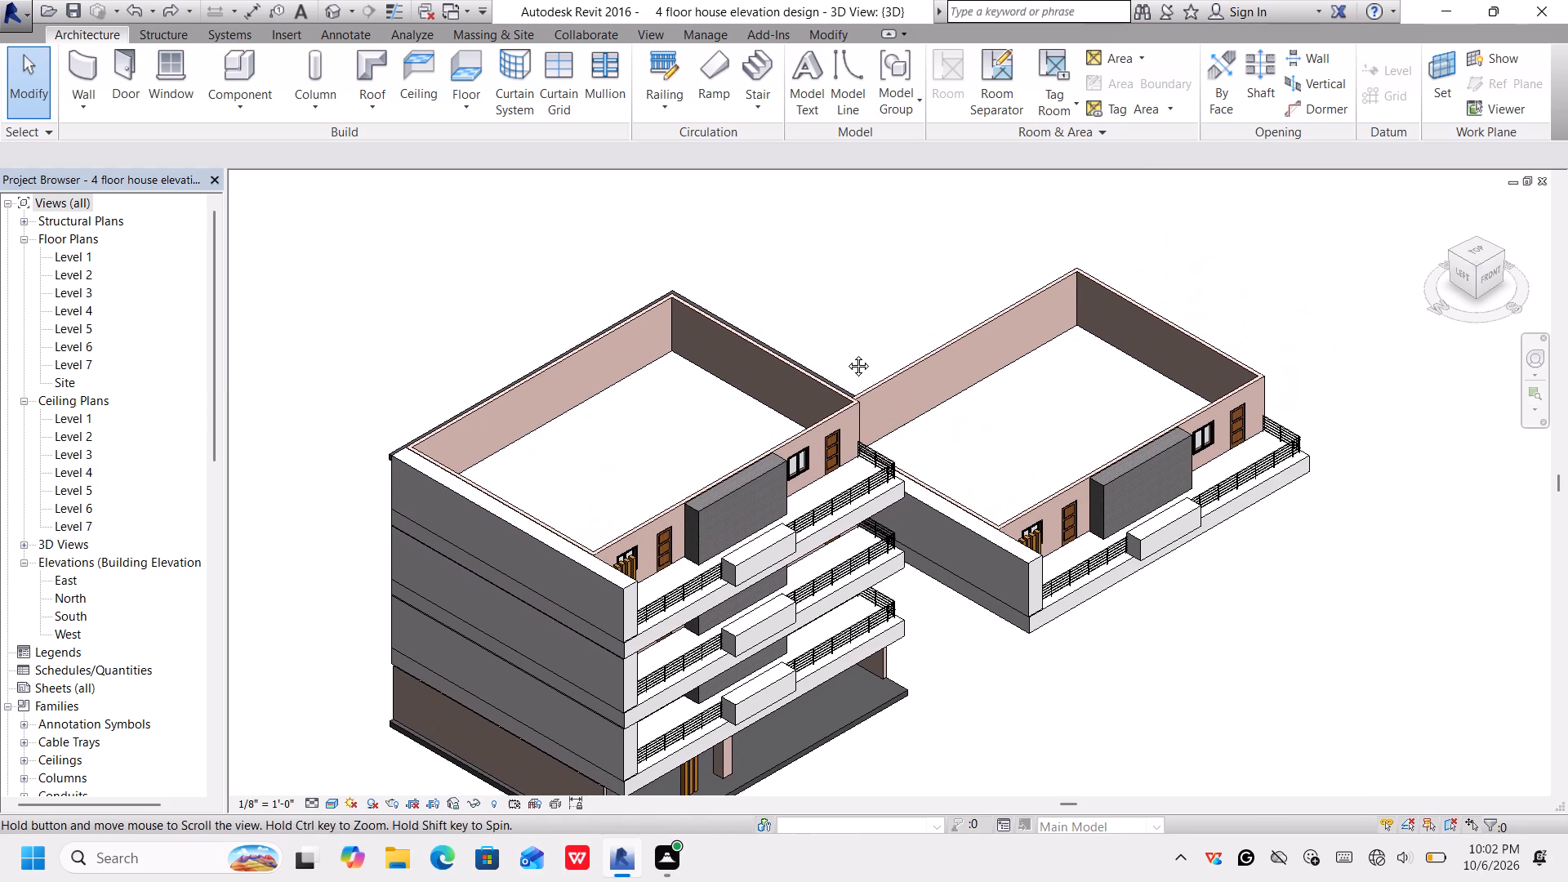
pyautogui.moveTo(846, 354); pyautogui.dragTo(830, 298, button='middle')
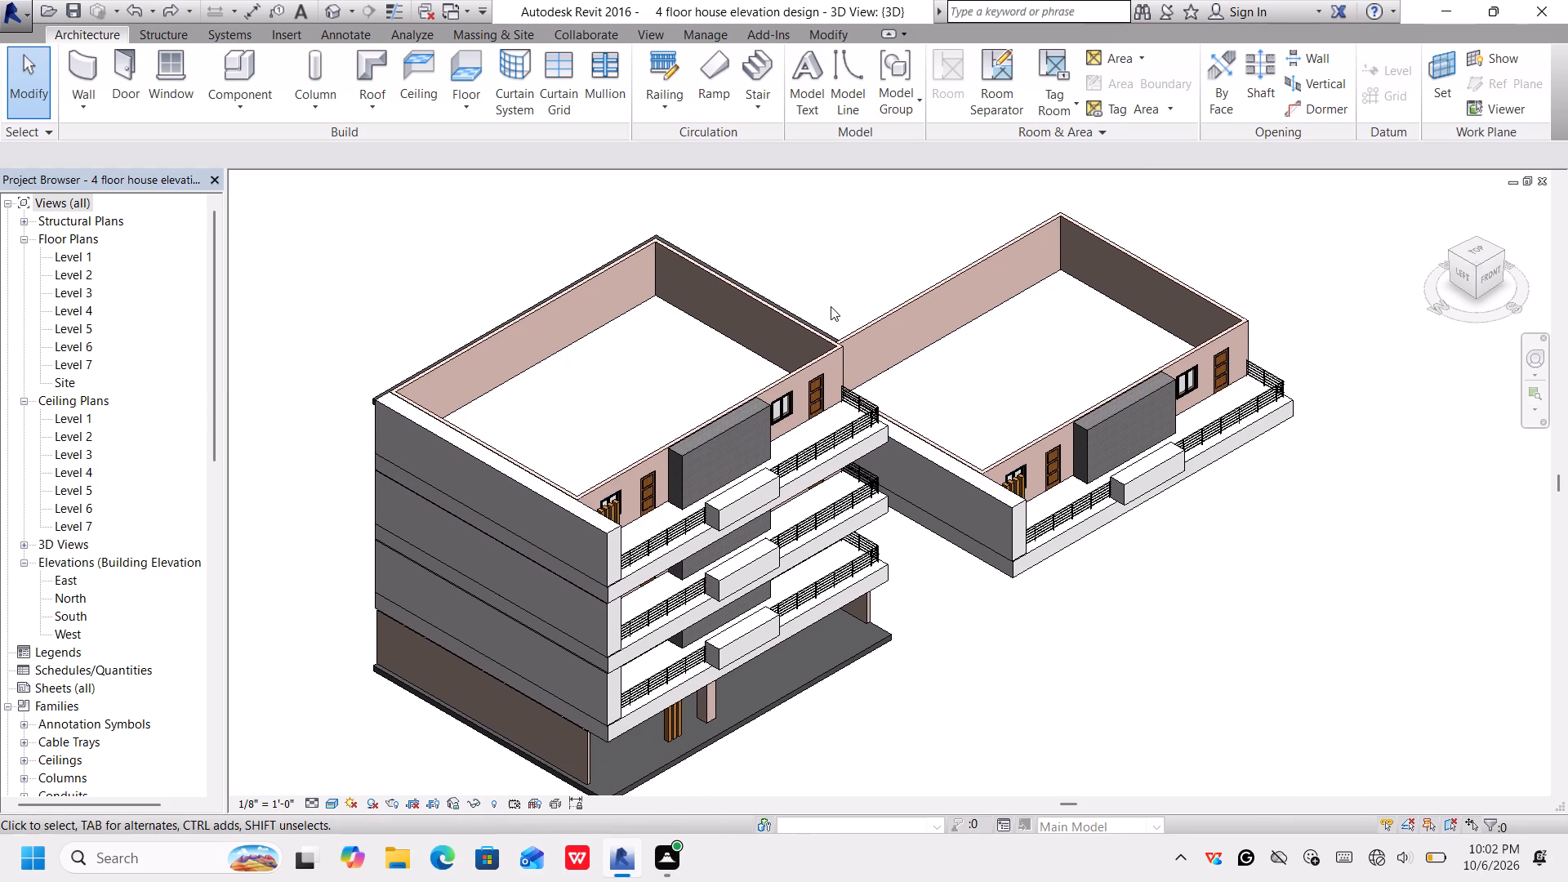
pyautogui.moveTo(884, 483); pyautogui.dragTo(795, 386, button='middle')
pyautogui.moveTo(806, 385); pyautogui.dragTo(896, 546, button='middle')
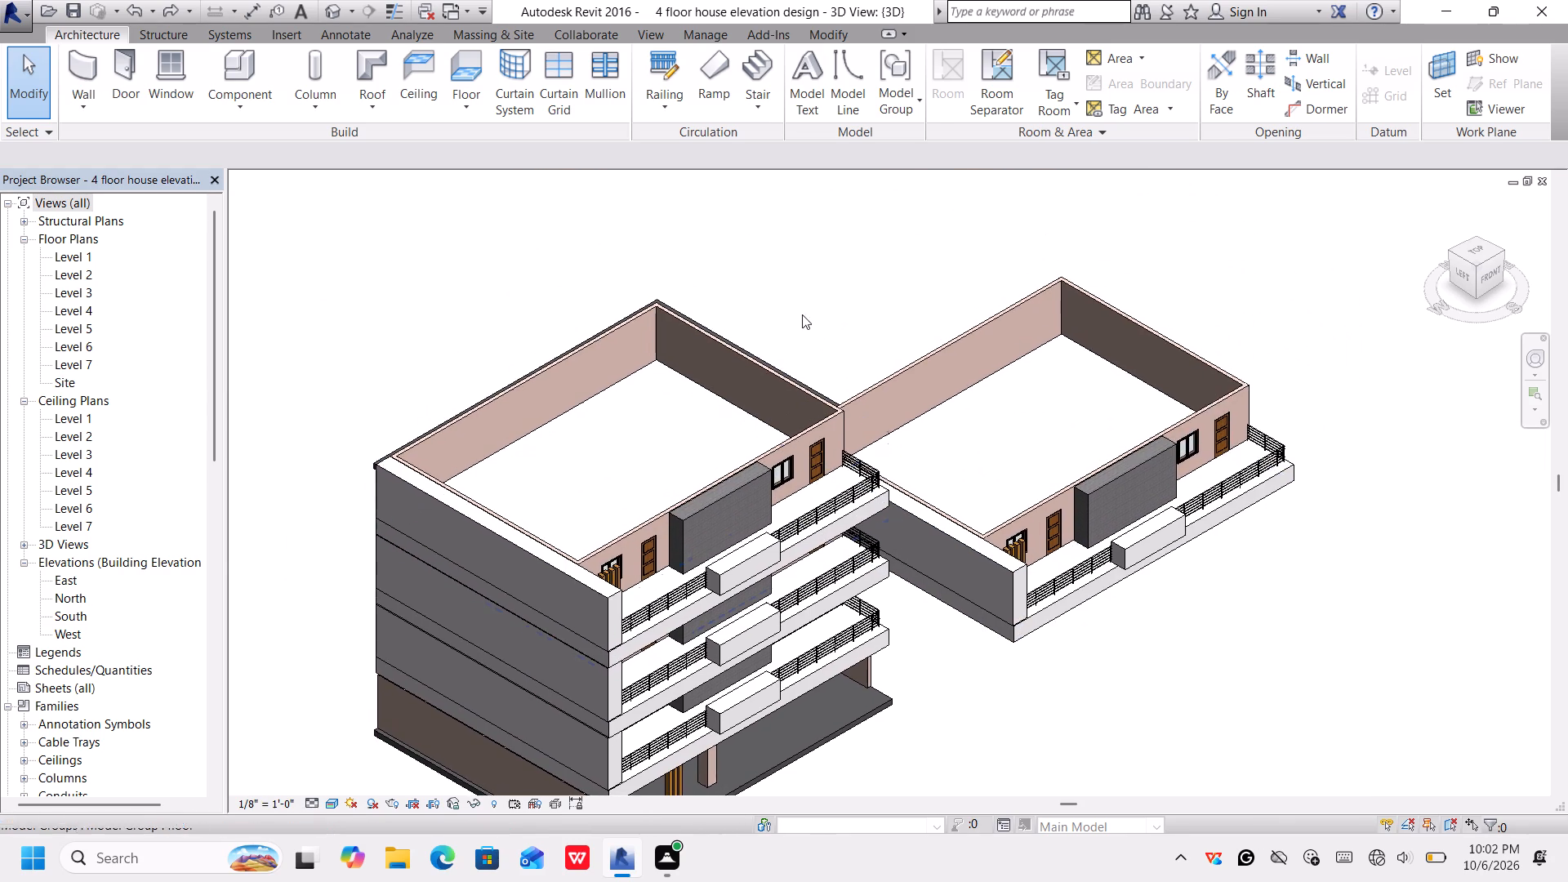
pyautogui.scroll(3, 797, 308)
pyautogui.moveTo(780, 363); pyautogui.dragTo(833, 264, button='middle')
pyautogui.scroll(-2, 833, 264)
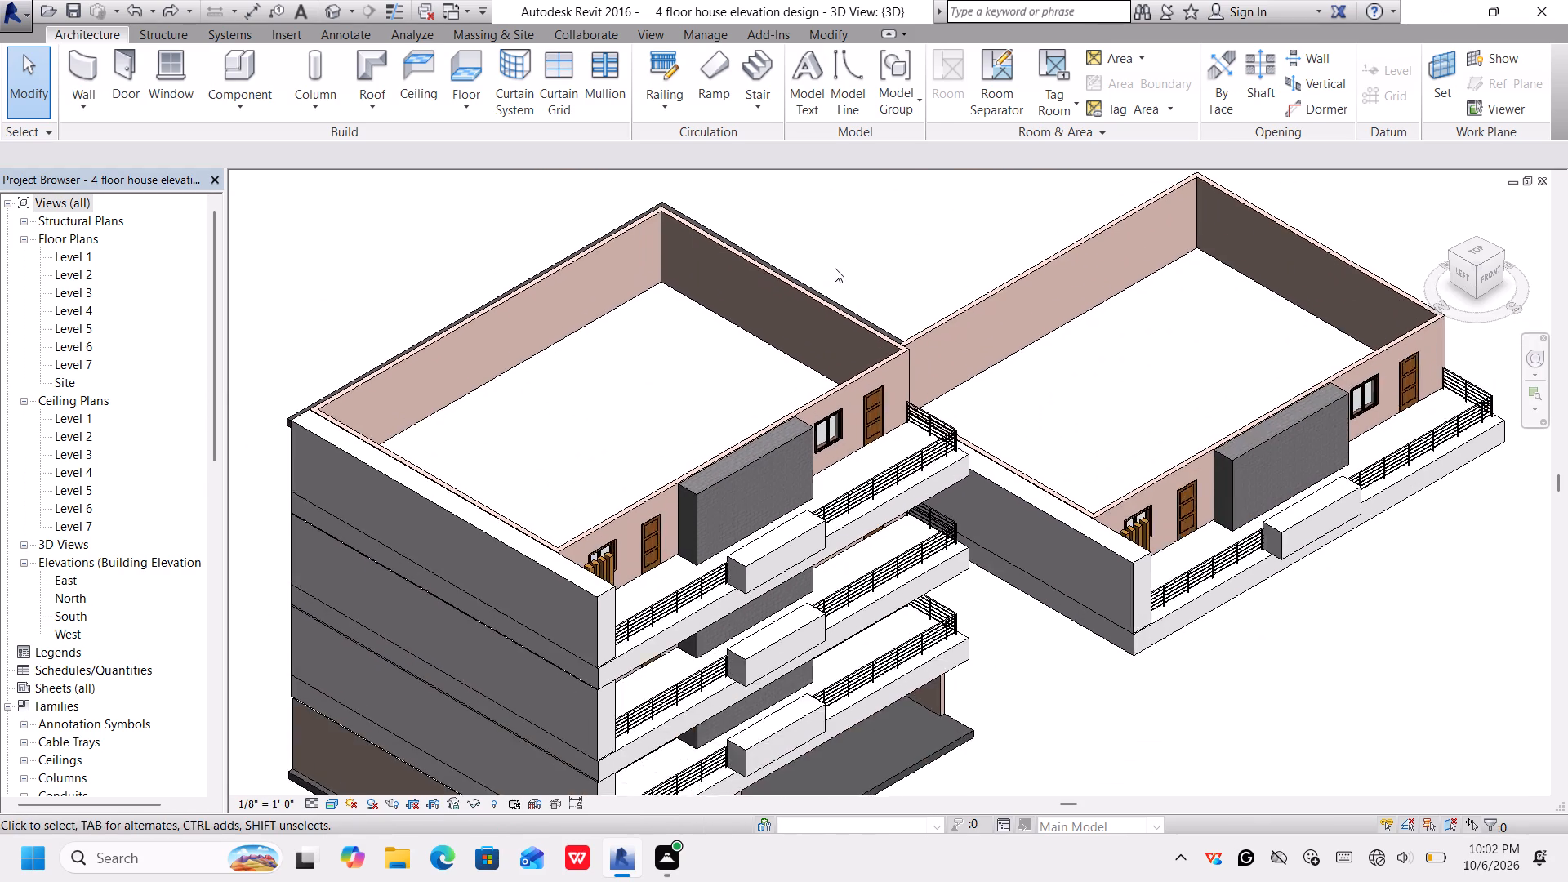
pyautogui.scroll(-2, 835, 268)
pyautogui.moveTo(834, 273); pyautogui.dragTo(833, 272, button='middle')
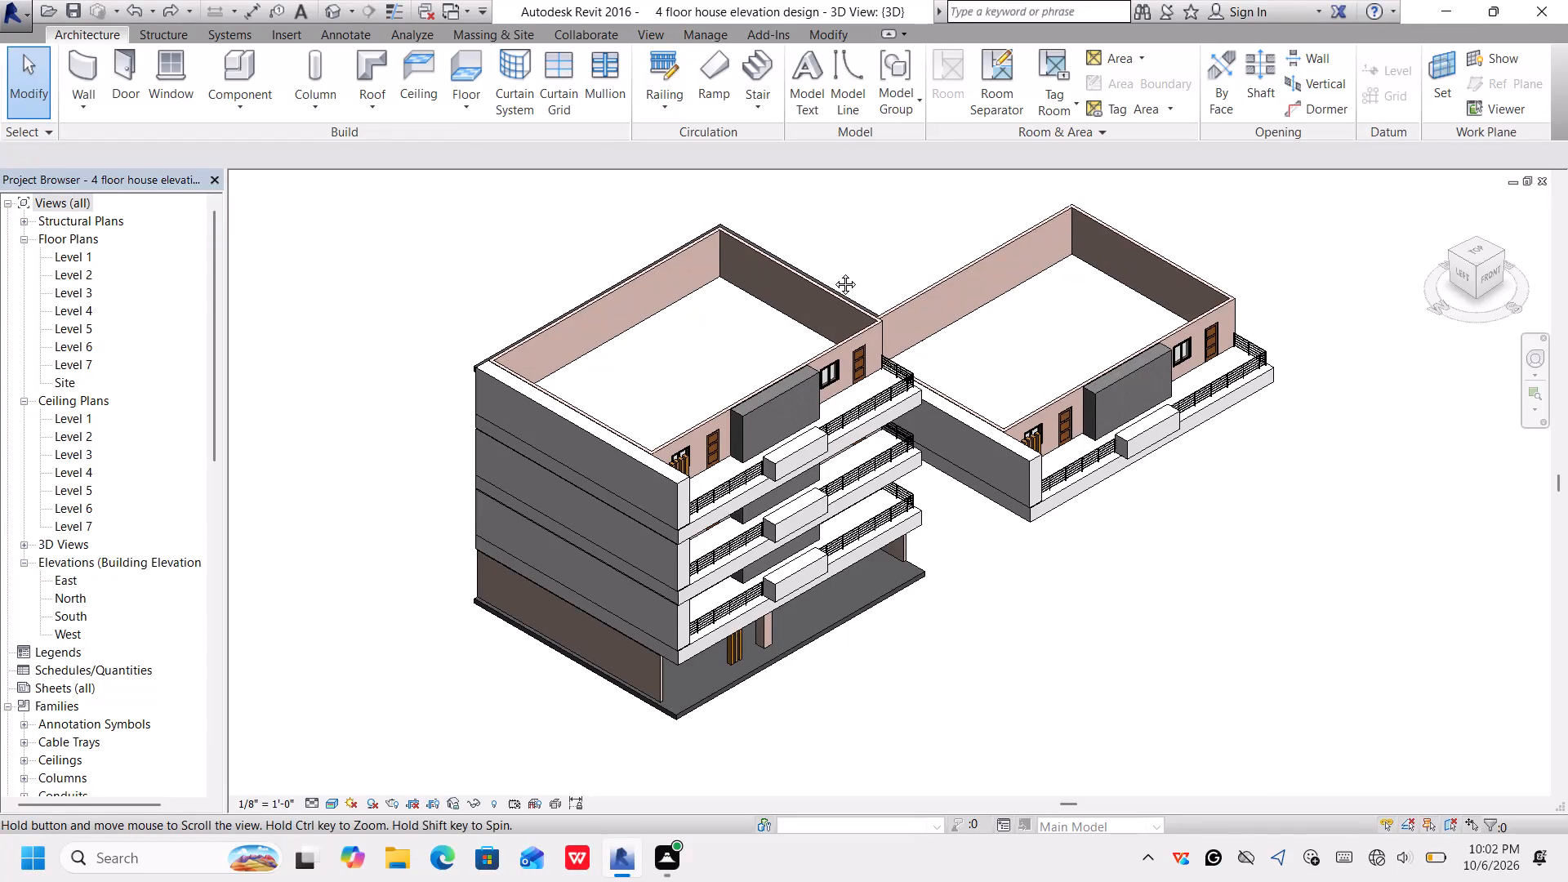
pyautogui.moveTo(833, 272); pyautogui.dragTo(601, 273, button='middle')
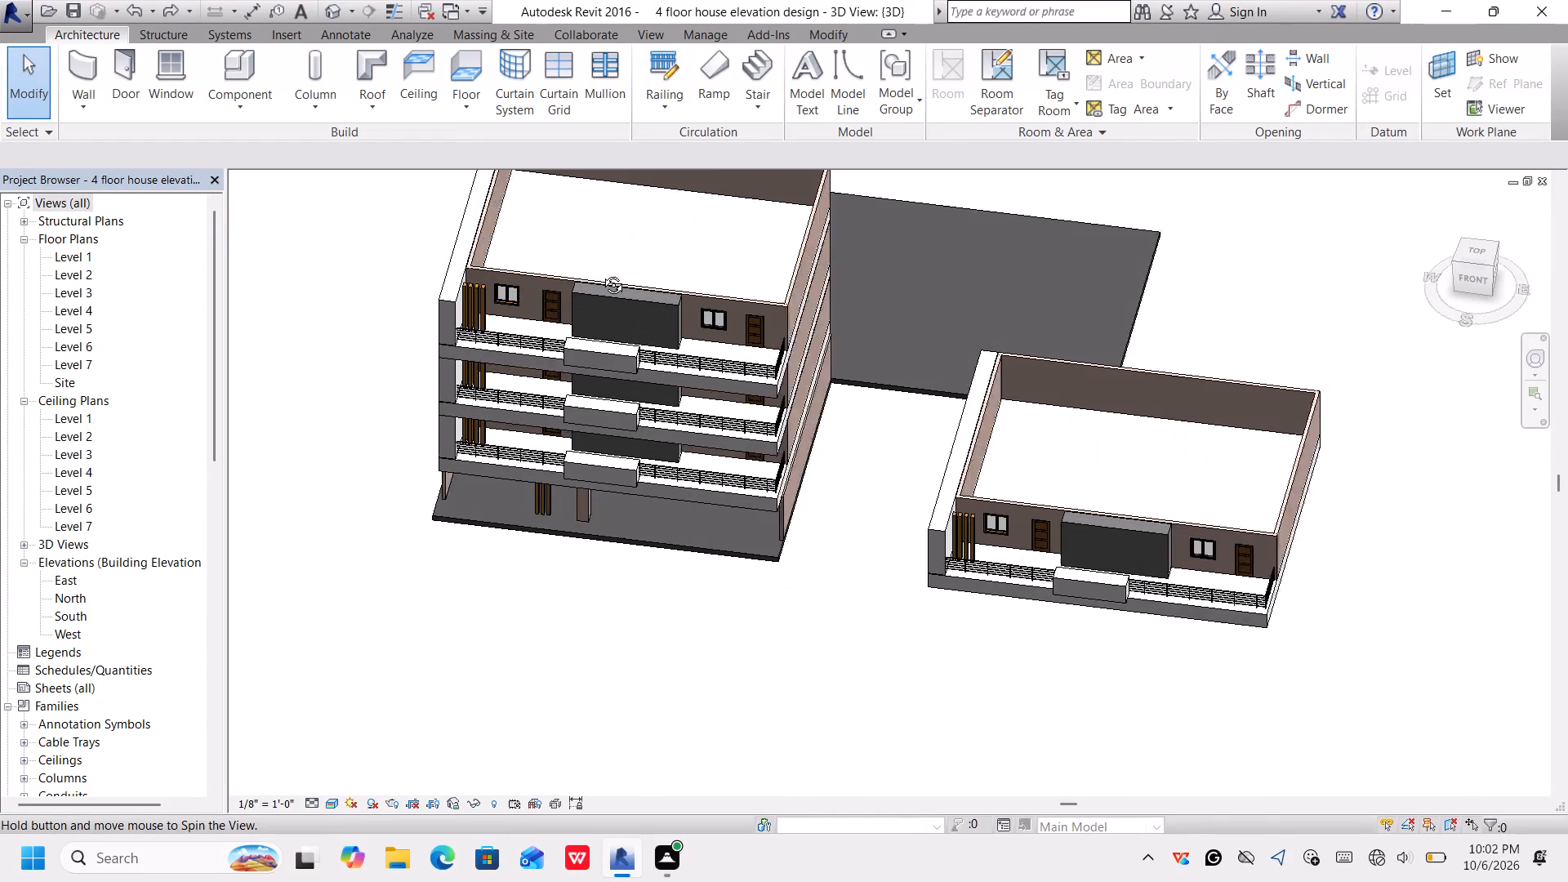
pyautogui.moveTo(601, 273); pyautogui.dragTo(600, 273, button='middle')
# Change the new rectangular floor slab's type to Generic - 3'.
pyautogui.click(906, 325)
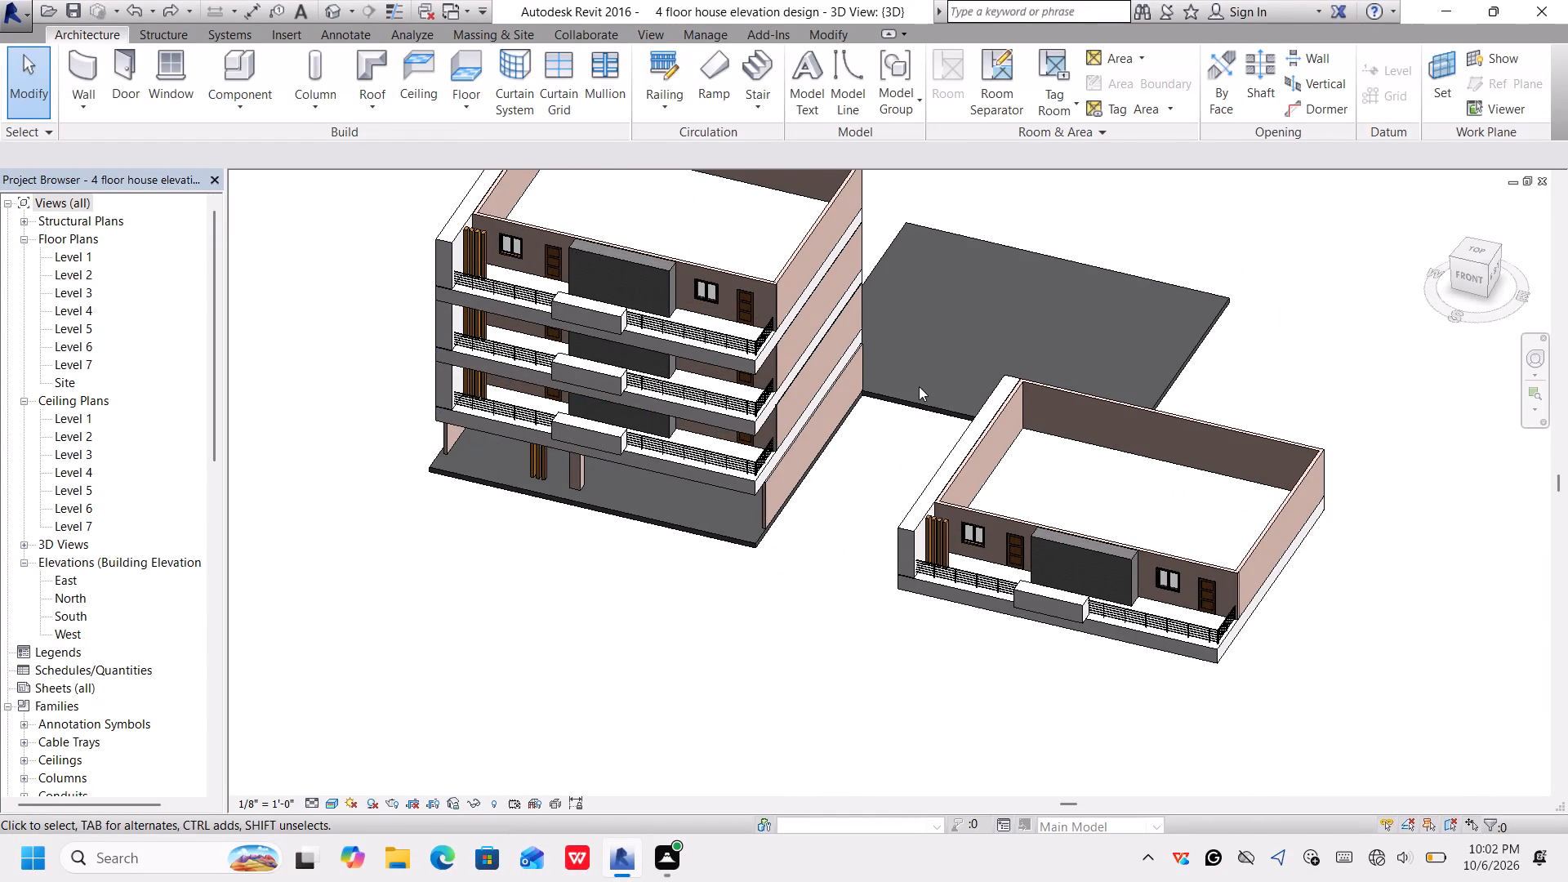
pyautogui.click(919, 386)
pyautogui.click(918, 399)
pyautogui.scroll(2, 918, 399)
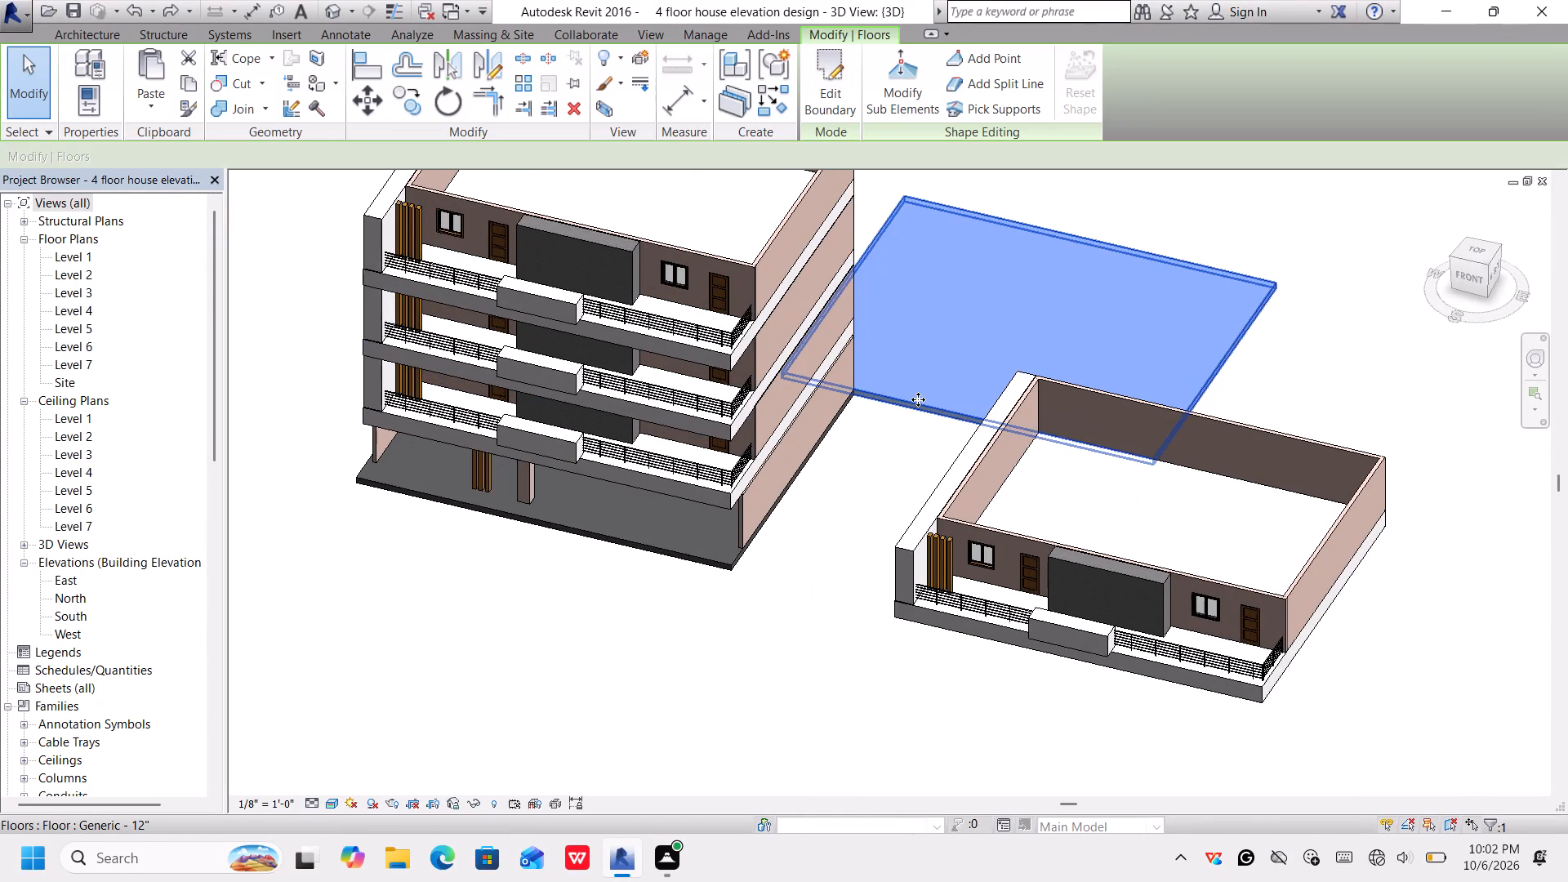
pyautogui.scroll(-2, 919, 396)
pyautogui.rightClick(919, 383)
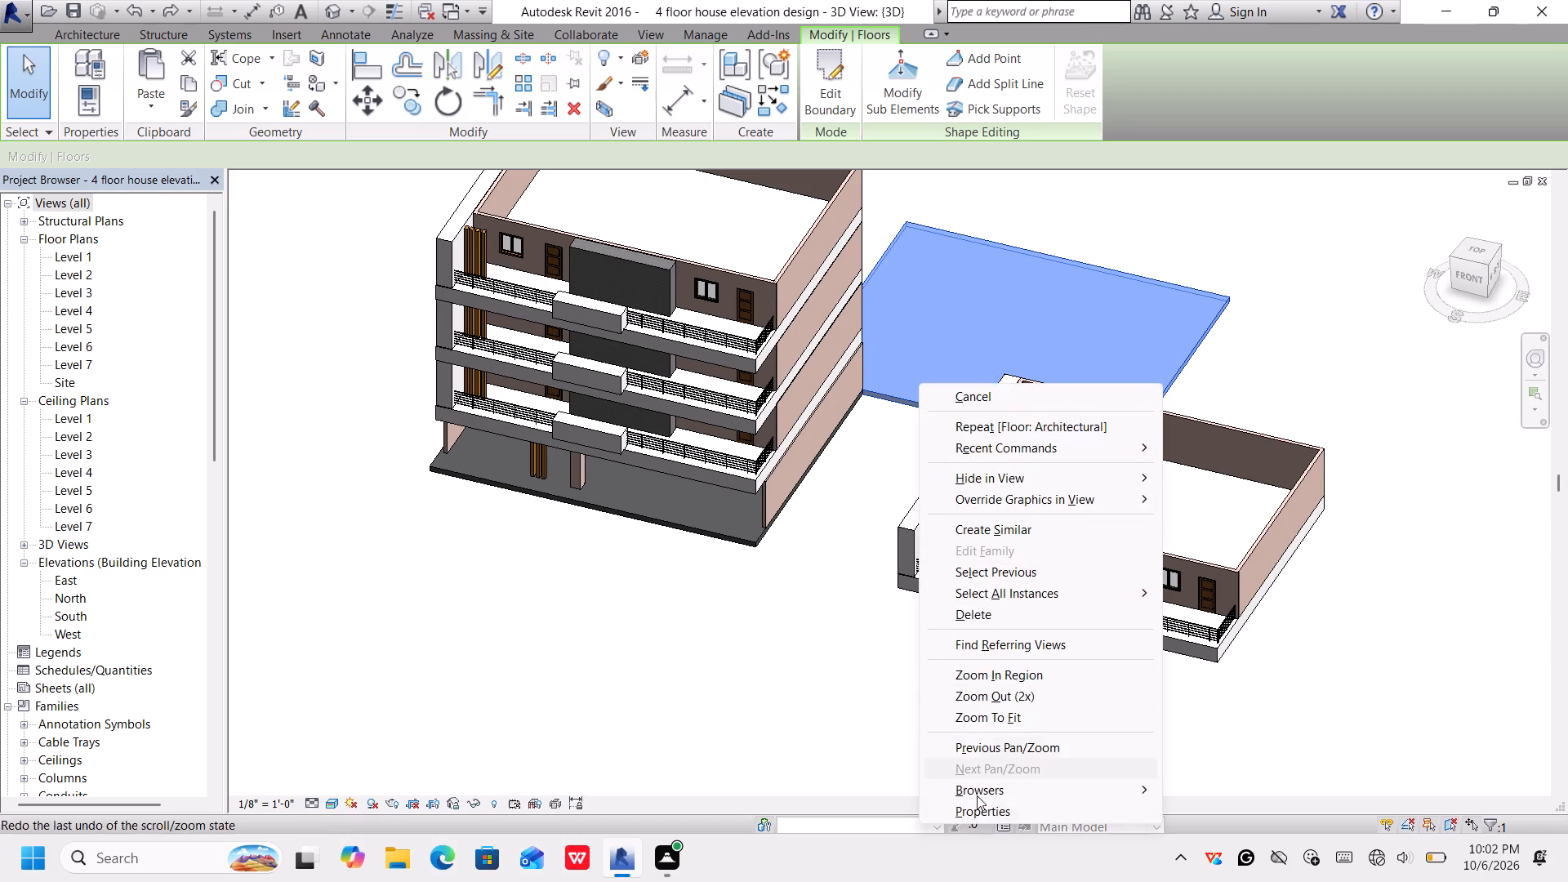
pyautogui.click(992, 812)
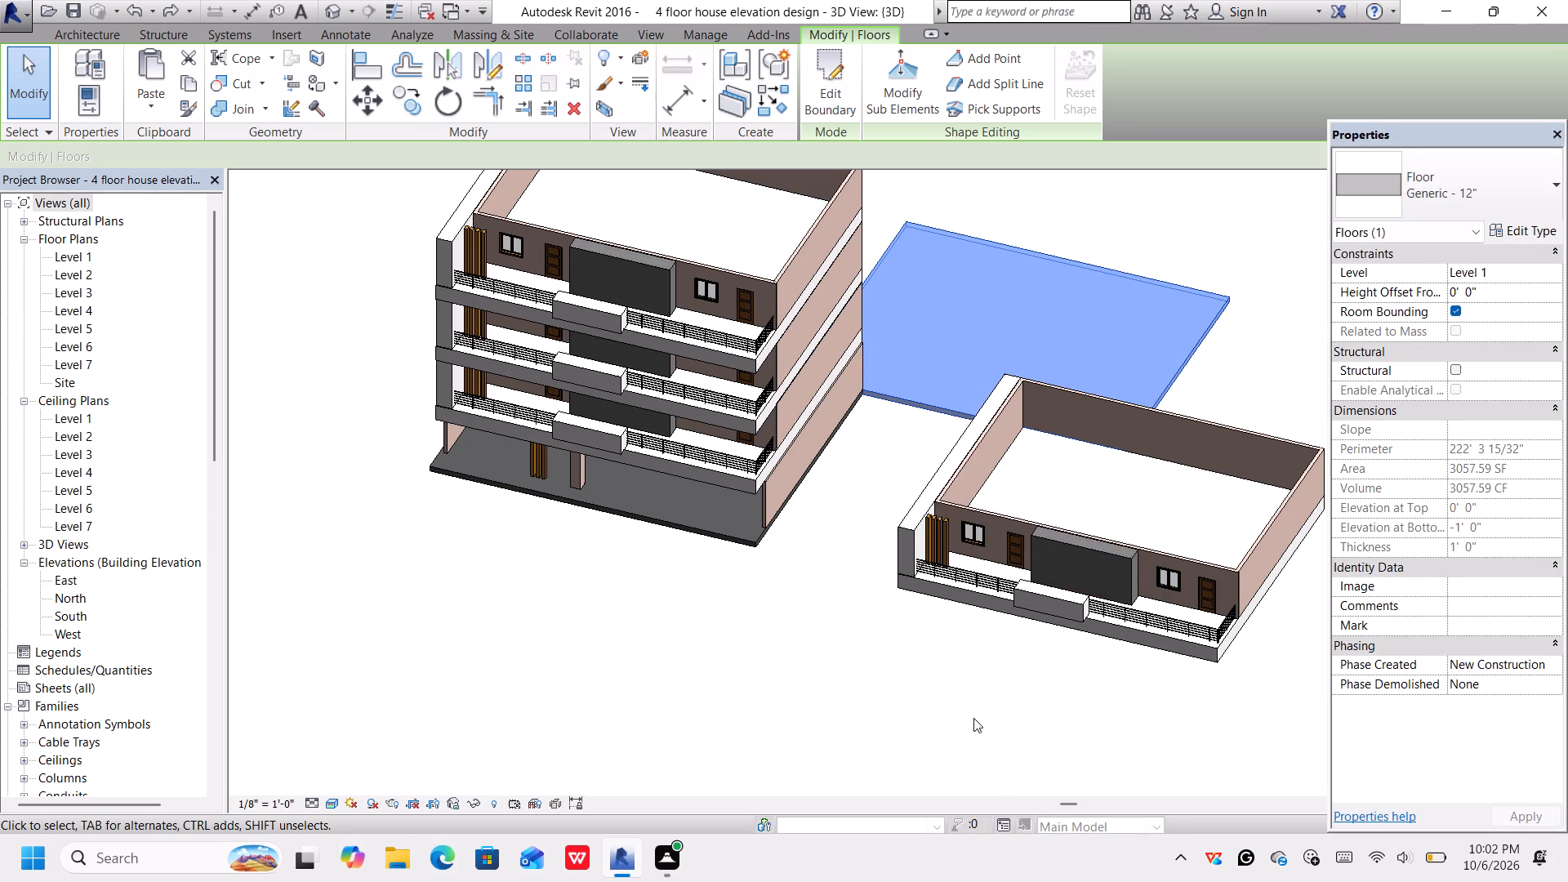
pyautogui.click(1508, 180)
pyautogui.click(1419, 331)
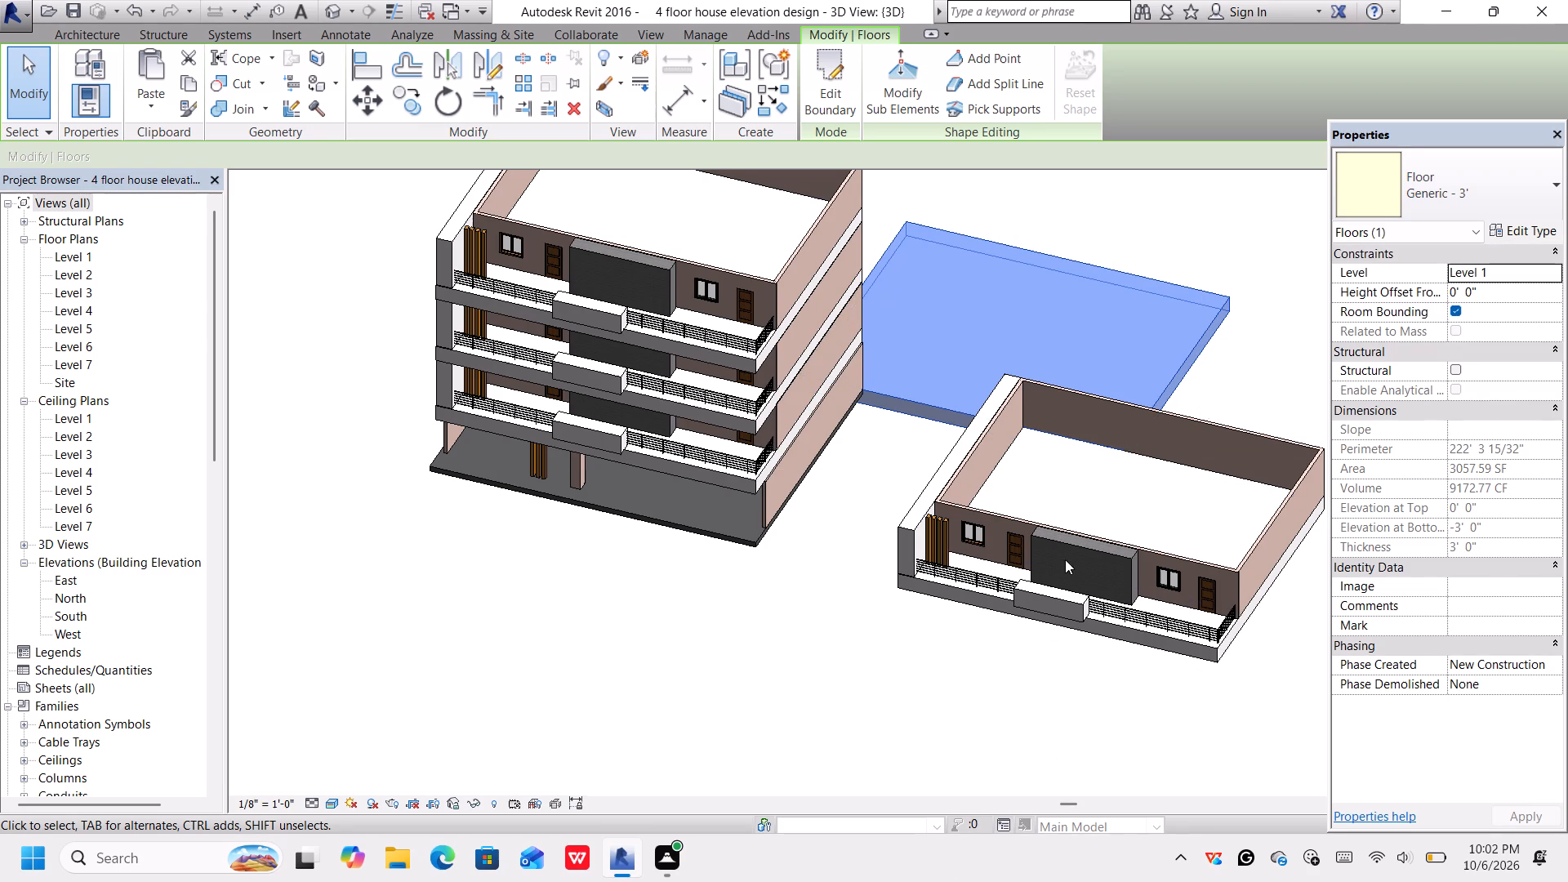
# Examine the type properties of the Generic - 3' floor type, including its structure, material and identity data.
pyautogui.click(1511, 228)
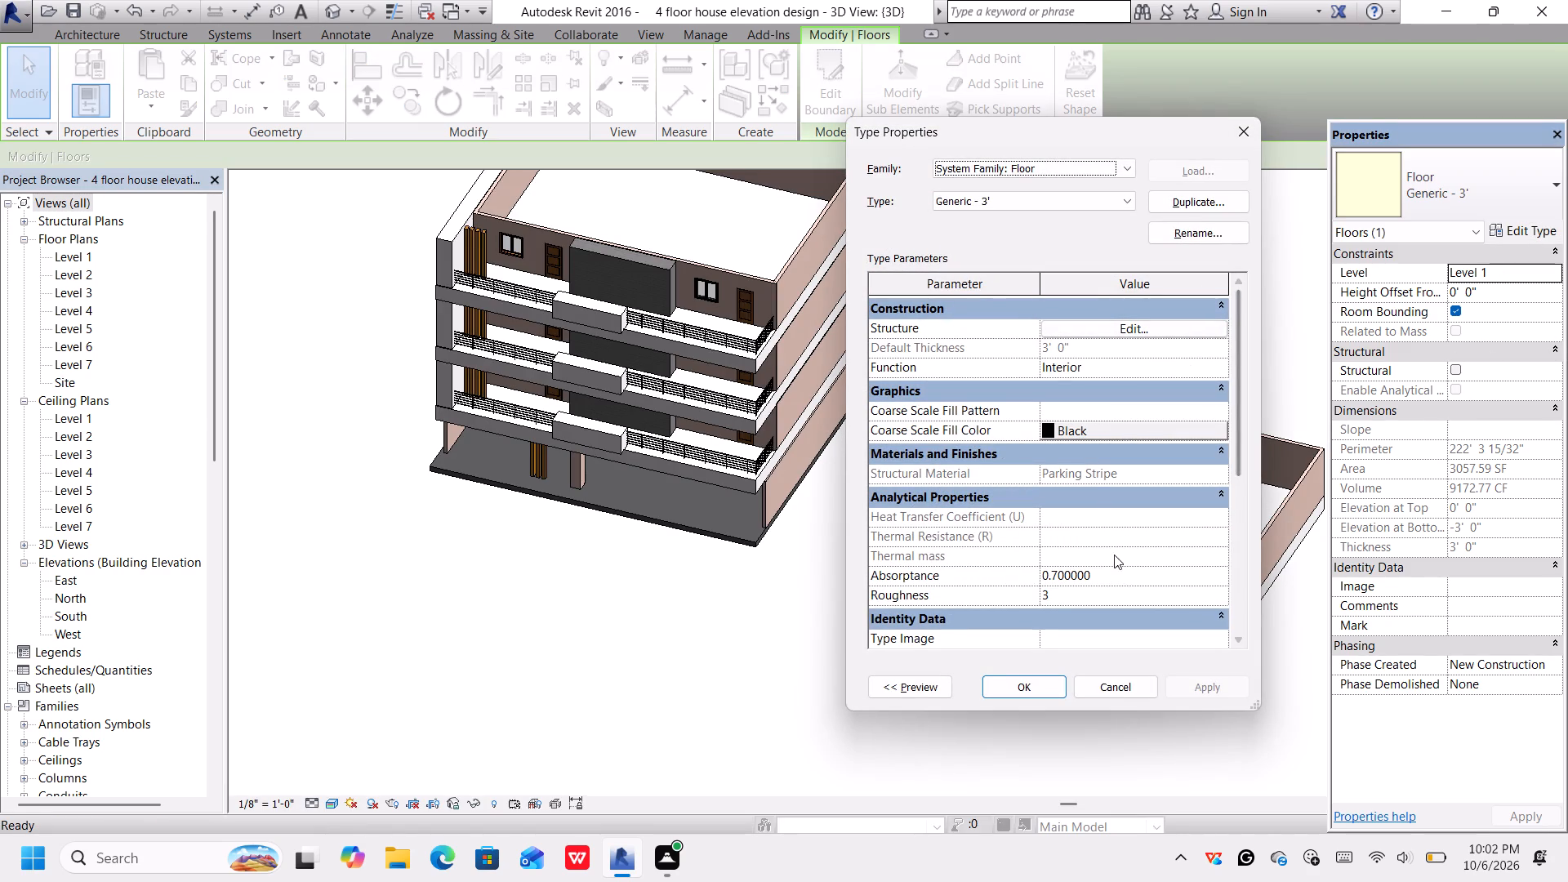
pyautogui.scroll(-1, 1094, 470)
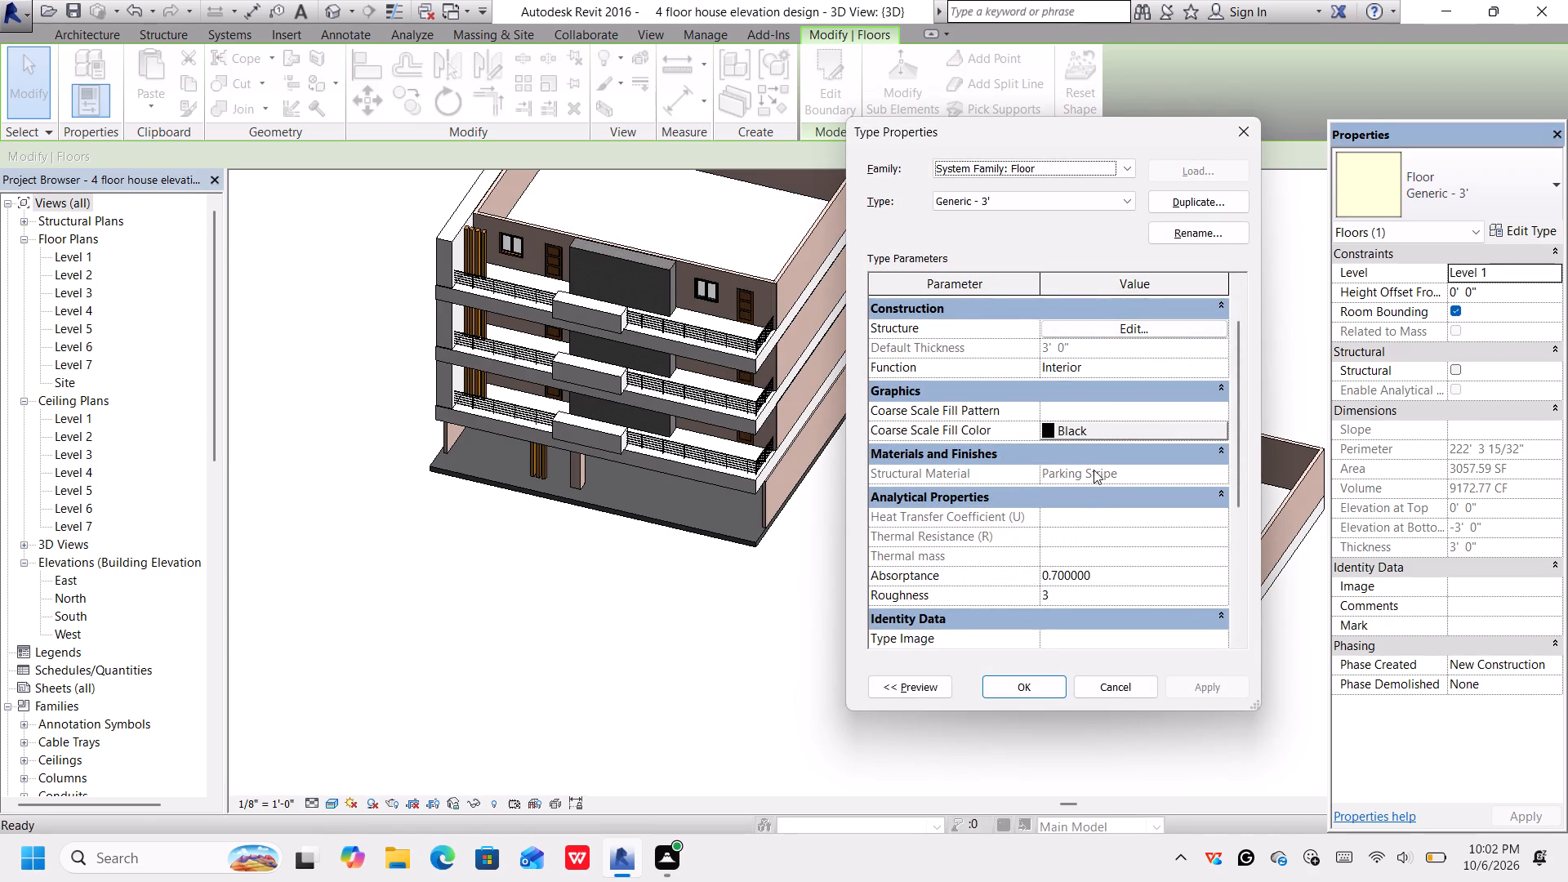
pyautogui.scroll(2, 1094, 470)
pyautogui.scroll(-3, 1064, 503)
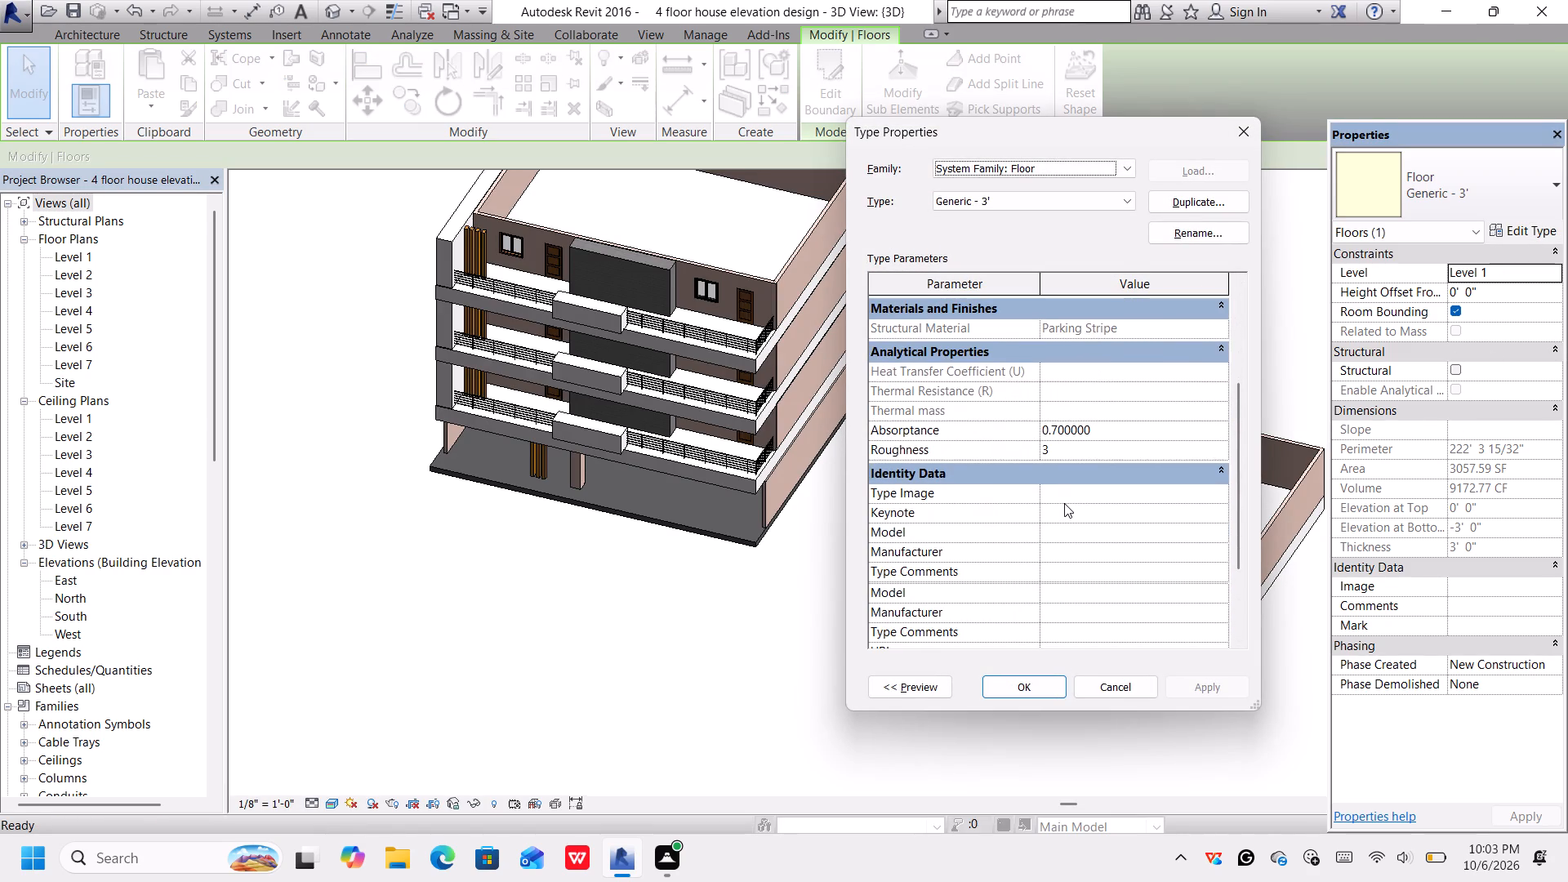
pyautogui.scroll(-6, 1064, 503)
pyautogui.scroll(2, 1064, 499)
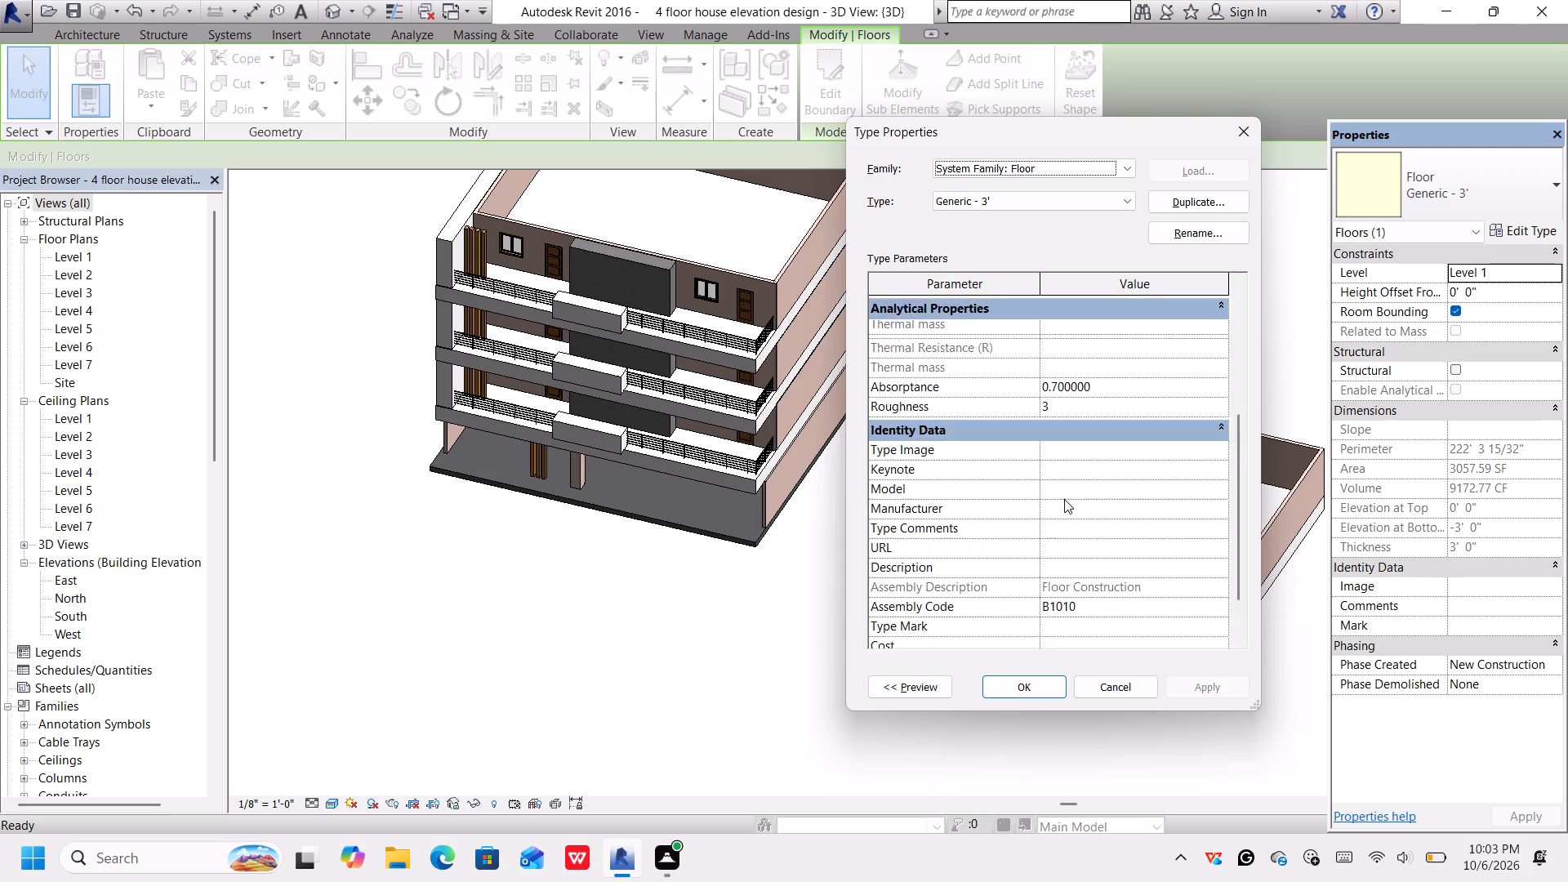
pyautogui.scroll(3, 1064, 499)
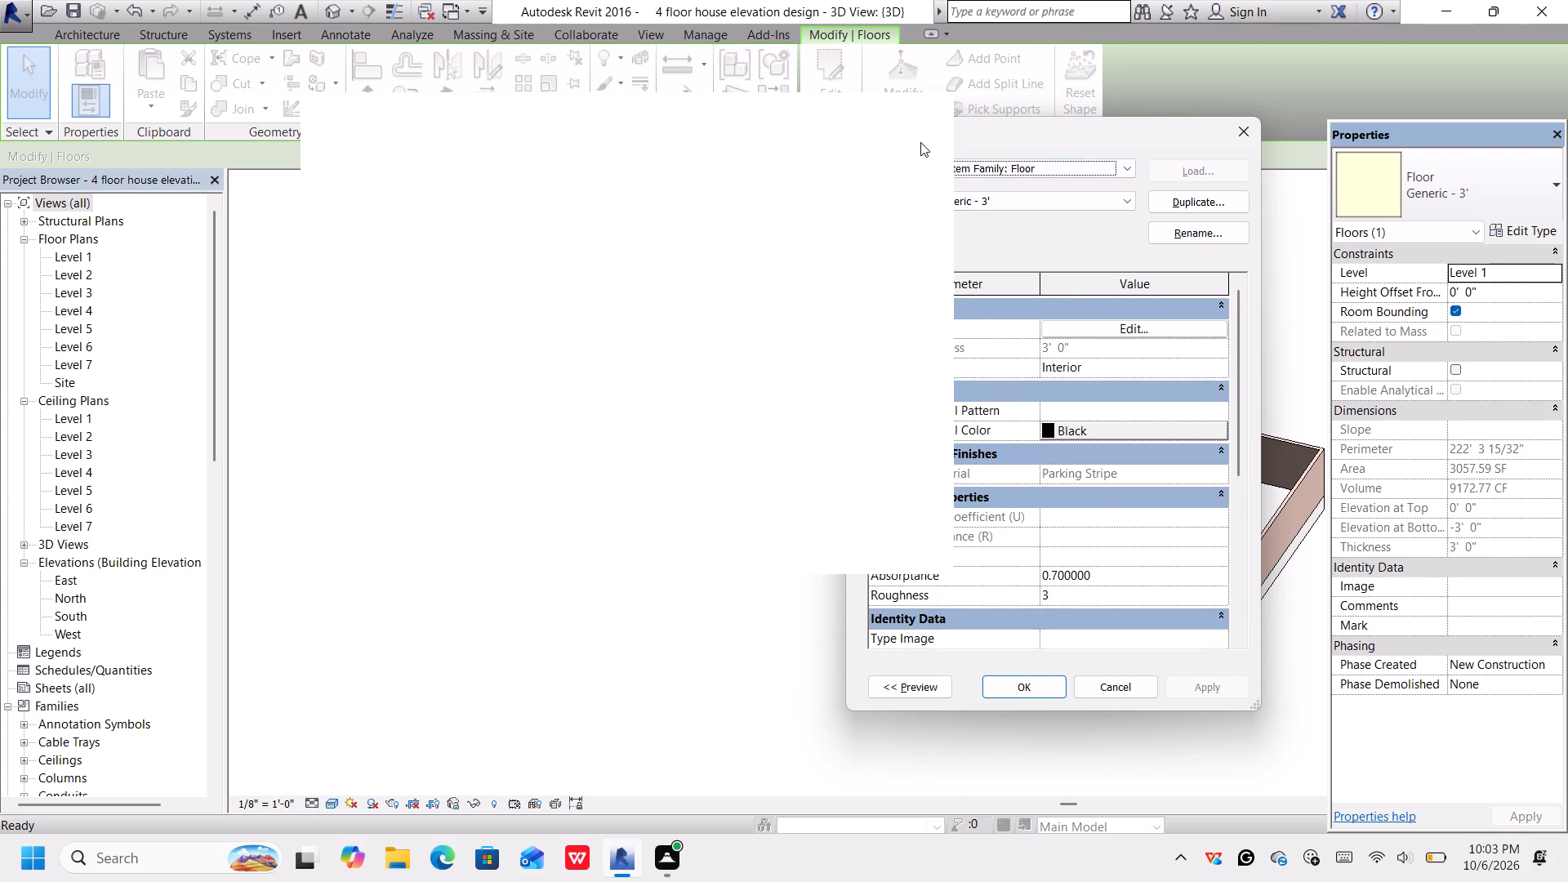
pyautogui.click(1237, 127)
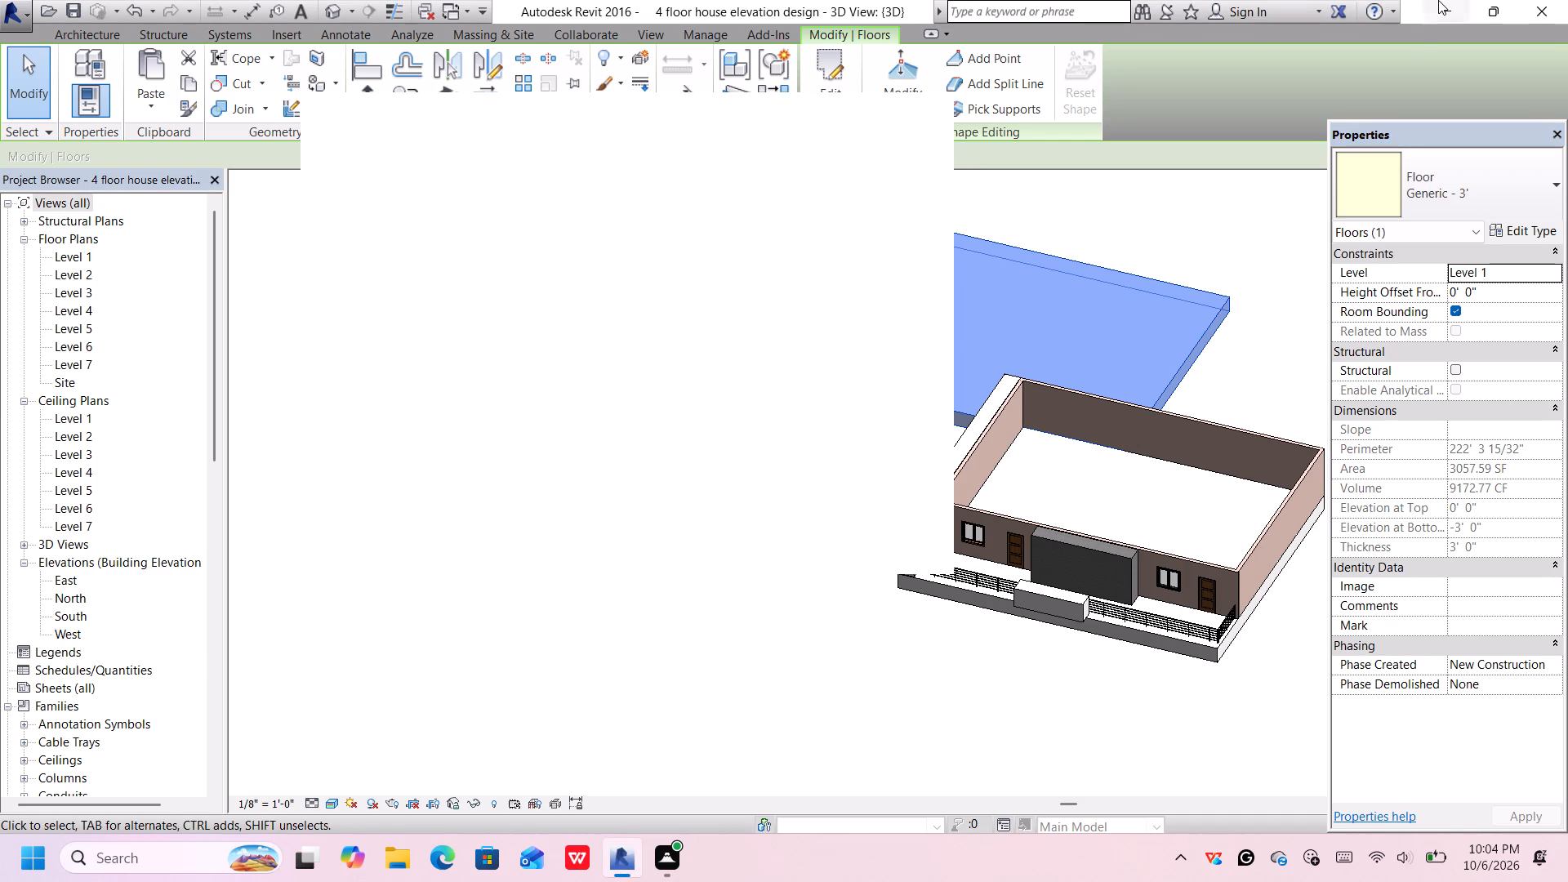
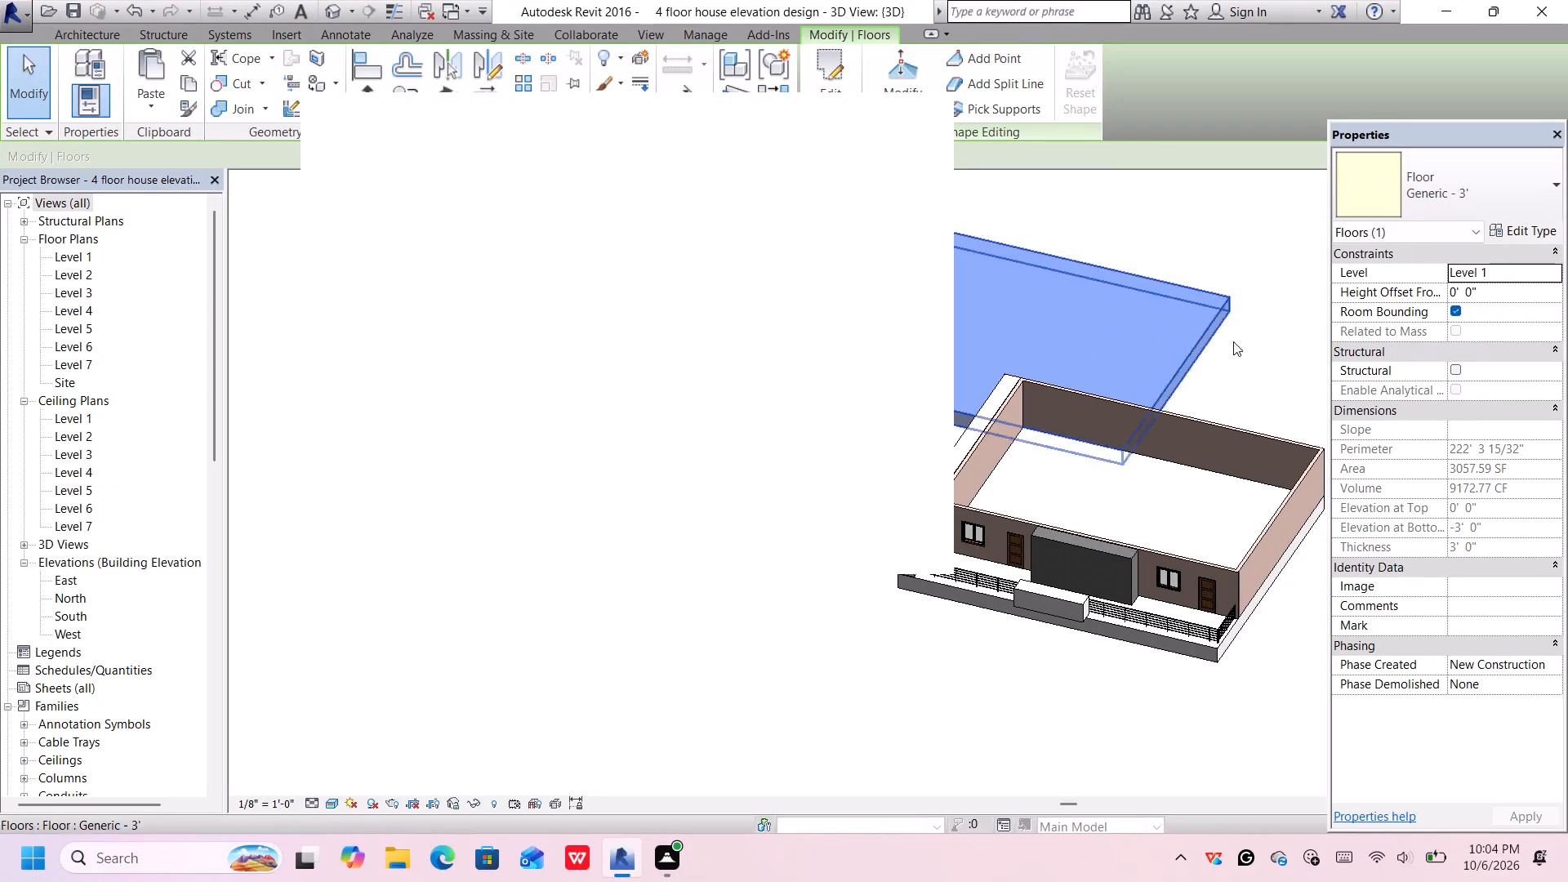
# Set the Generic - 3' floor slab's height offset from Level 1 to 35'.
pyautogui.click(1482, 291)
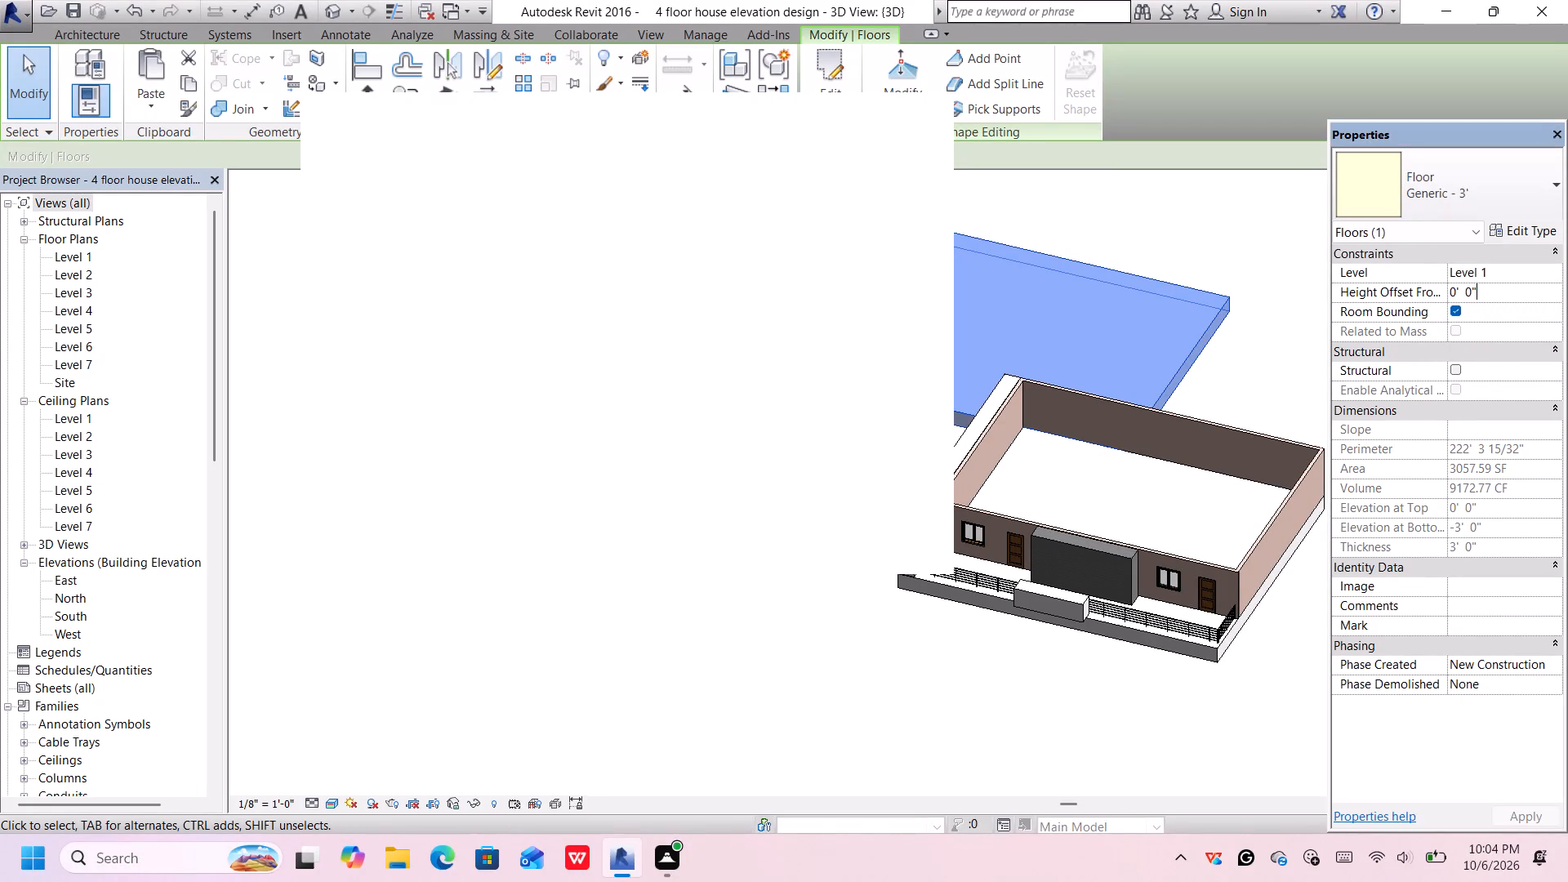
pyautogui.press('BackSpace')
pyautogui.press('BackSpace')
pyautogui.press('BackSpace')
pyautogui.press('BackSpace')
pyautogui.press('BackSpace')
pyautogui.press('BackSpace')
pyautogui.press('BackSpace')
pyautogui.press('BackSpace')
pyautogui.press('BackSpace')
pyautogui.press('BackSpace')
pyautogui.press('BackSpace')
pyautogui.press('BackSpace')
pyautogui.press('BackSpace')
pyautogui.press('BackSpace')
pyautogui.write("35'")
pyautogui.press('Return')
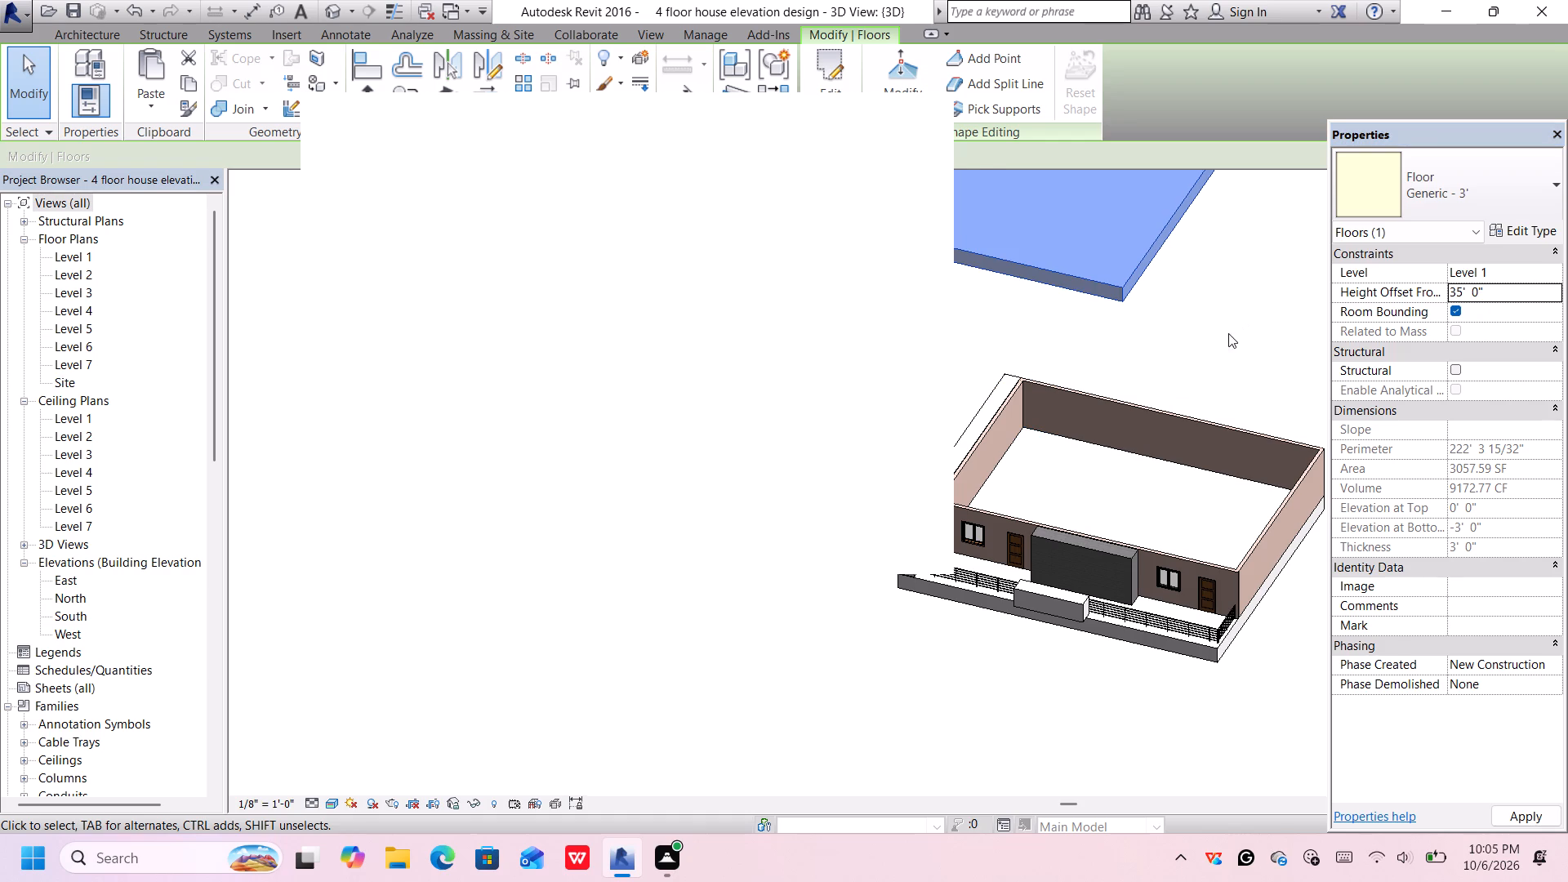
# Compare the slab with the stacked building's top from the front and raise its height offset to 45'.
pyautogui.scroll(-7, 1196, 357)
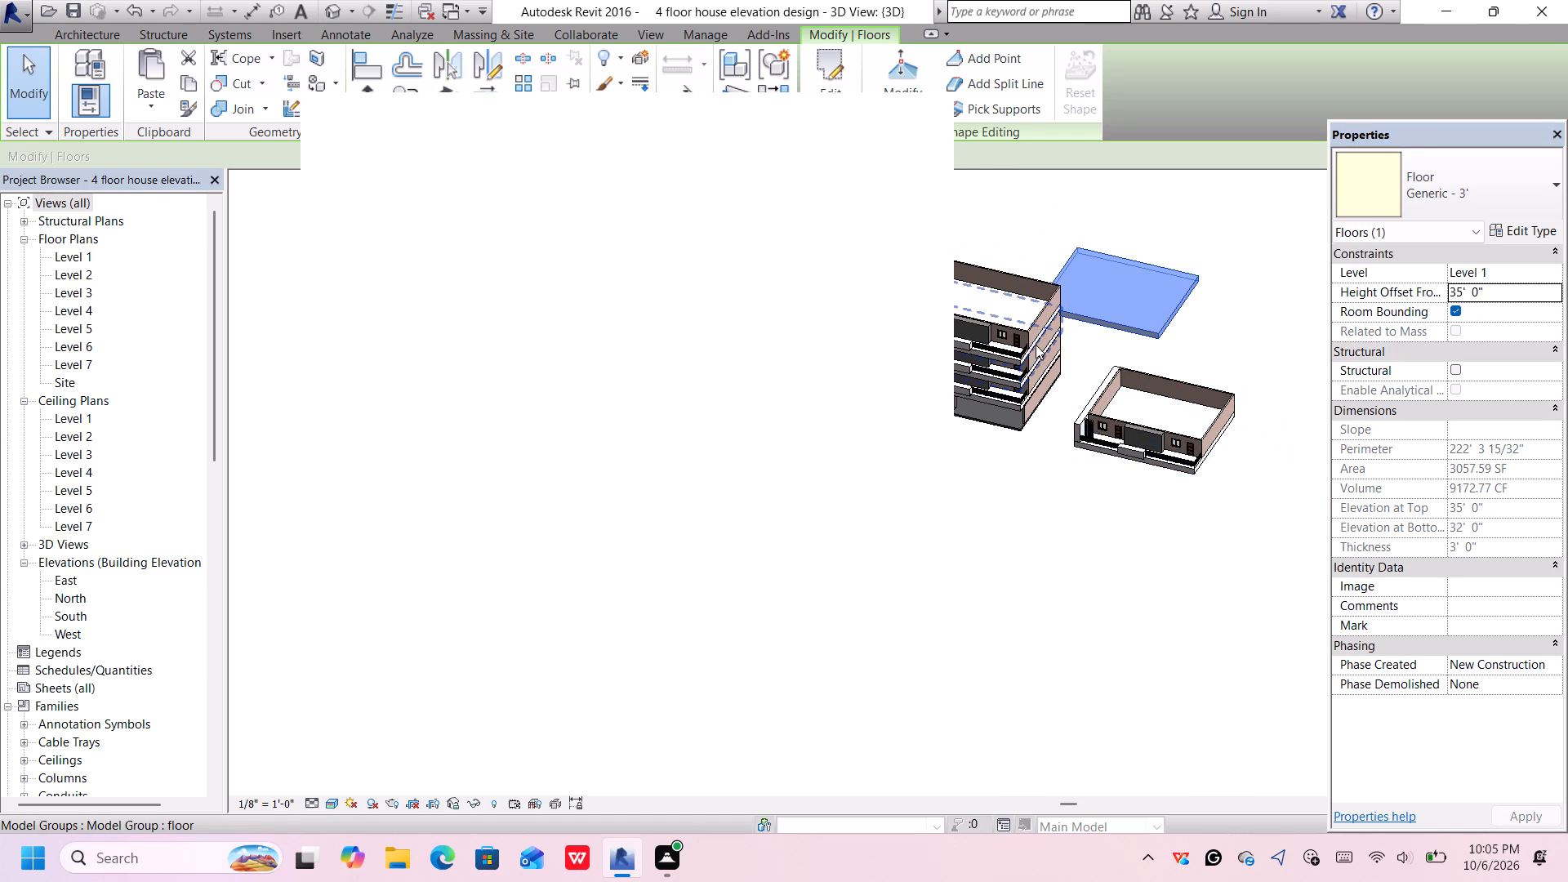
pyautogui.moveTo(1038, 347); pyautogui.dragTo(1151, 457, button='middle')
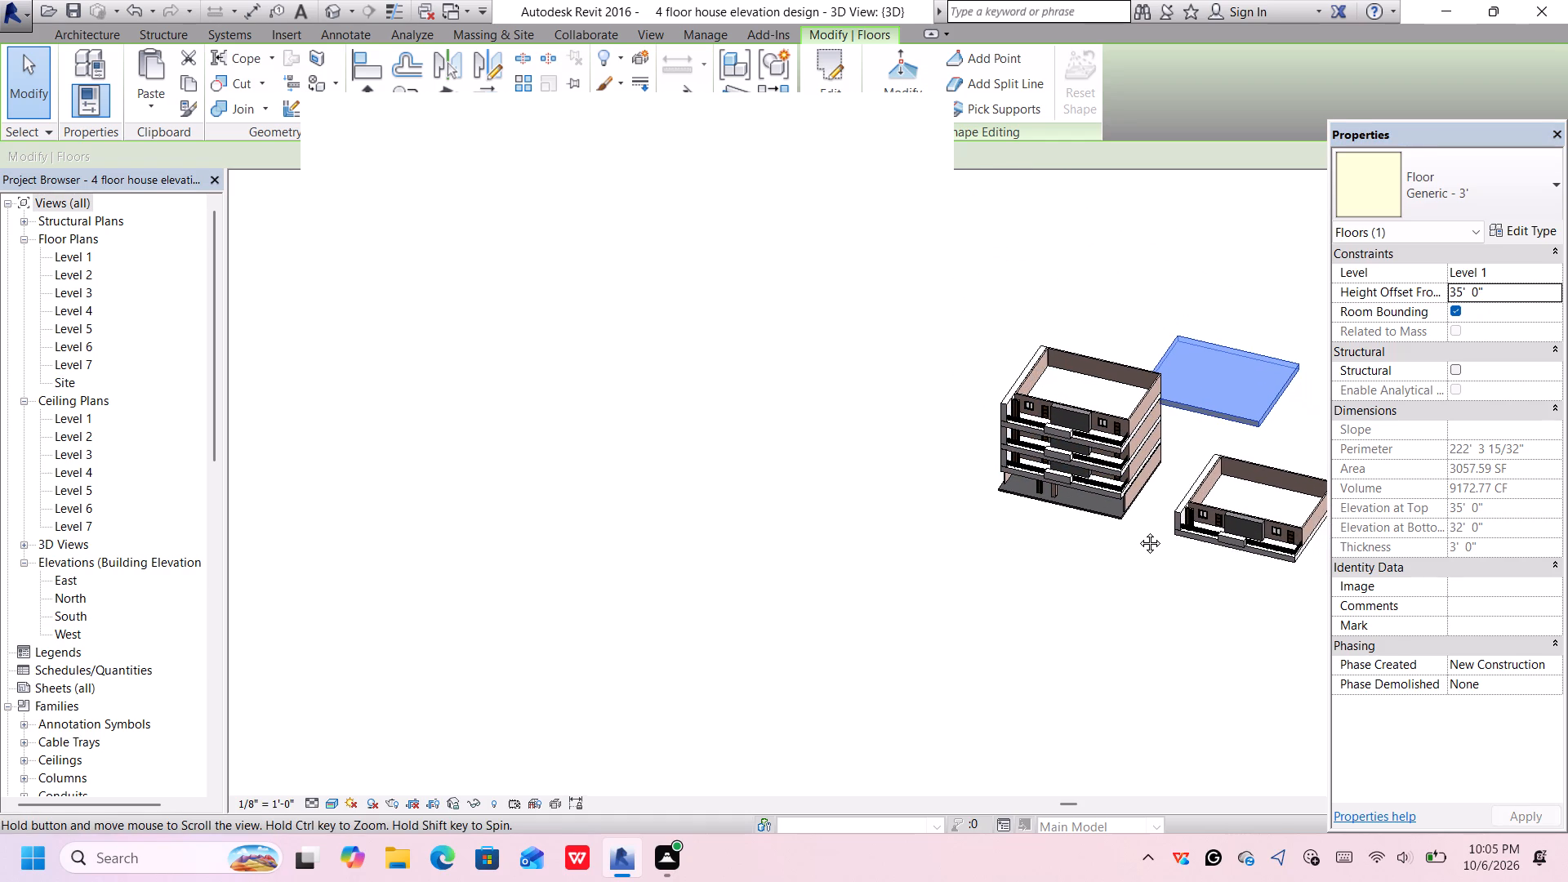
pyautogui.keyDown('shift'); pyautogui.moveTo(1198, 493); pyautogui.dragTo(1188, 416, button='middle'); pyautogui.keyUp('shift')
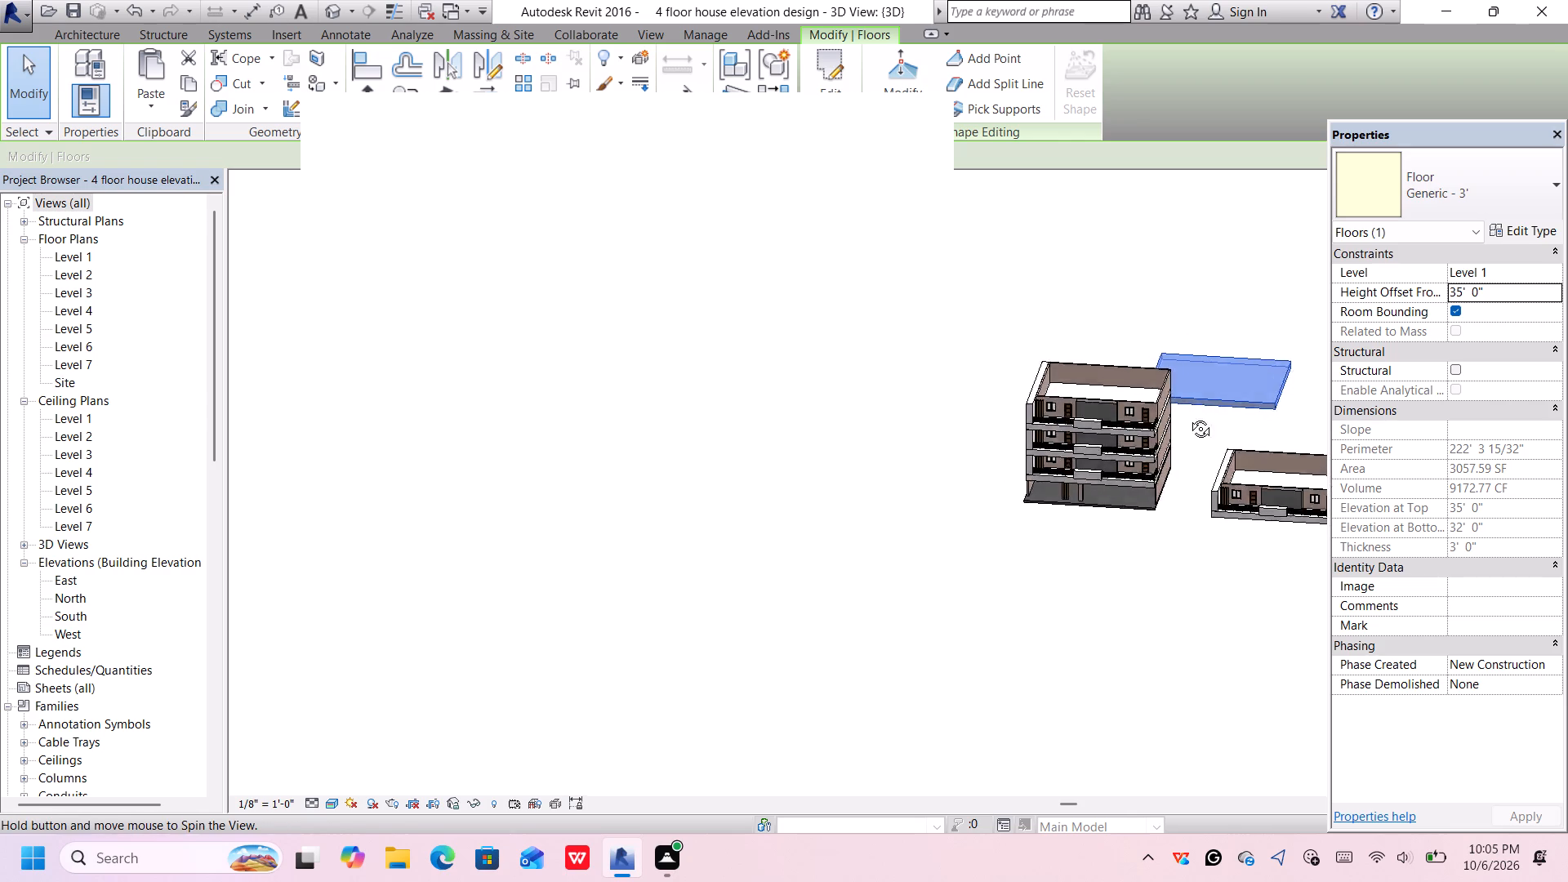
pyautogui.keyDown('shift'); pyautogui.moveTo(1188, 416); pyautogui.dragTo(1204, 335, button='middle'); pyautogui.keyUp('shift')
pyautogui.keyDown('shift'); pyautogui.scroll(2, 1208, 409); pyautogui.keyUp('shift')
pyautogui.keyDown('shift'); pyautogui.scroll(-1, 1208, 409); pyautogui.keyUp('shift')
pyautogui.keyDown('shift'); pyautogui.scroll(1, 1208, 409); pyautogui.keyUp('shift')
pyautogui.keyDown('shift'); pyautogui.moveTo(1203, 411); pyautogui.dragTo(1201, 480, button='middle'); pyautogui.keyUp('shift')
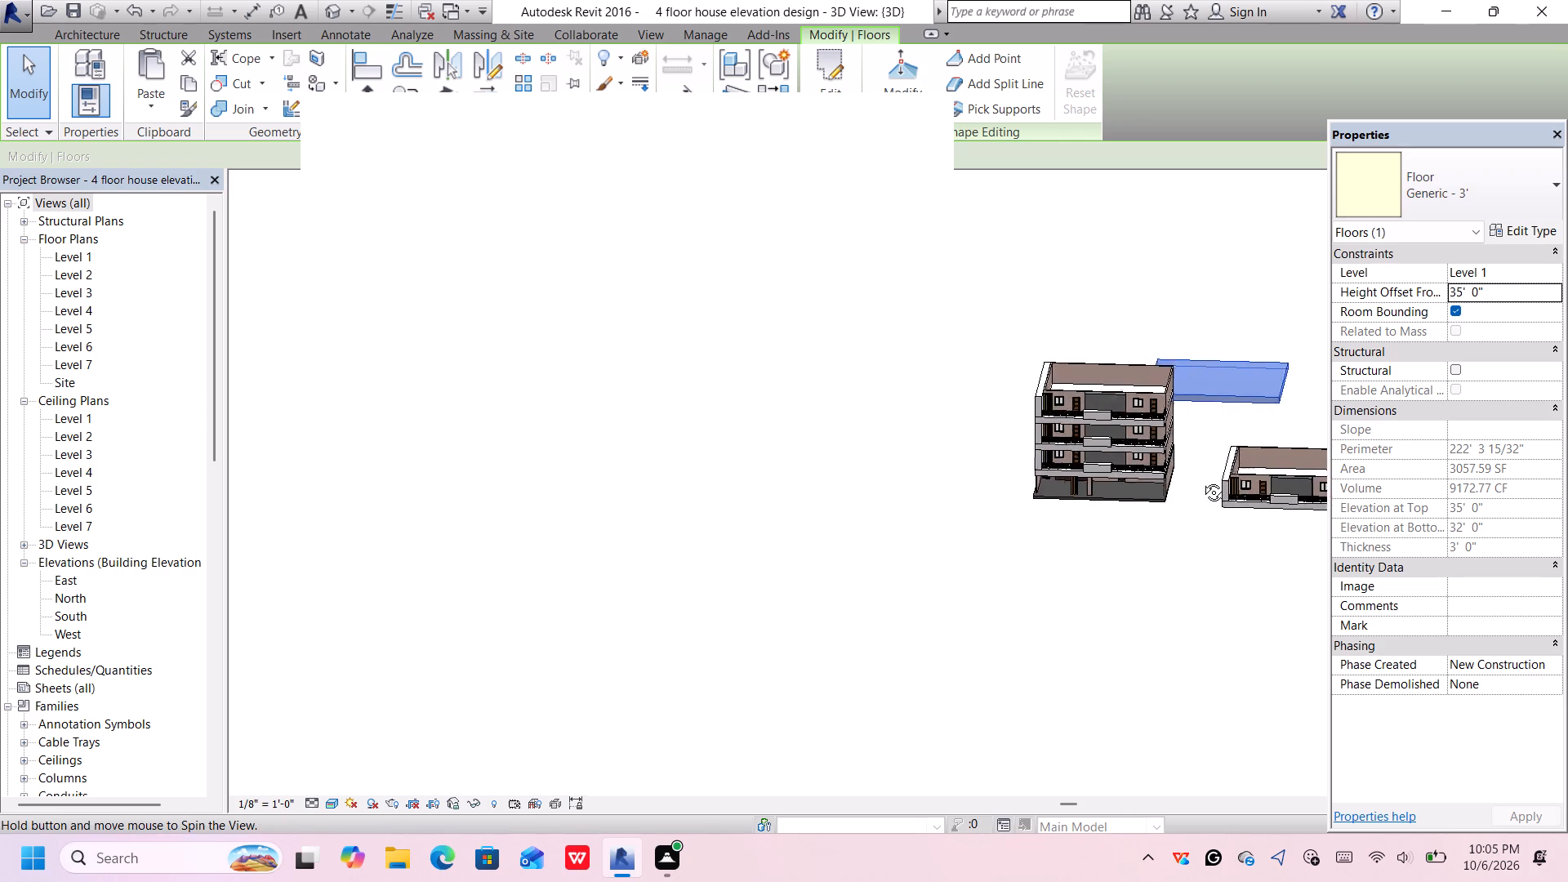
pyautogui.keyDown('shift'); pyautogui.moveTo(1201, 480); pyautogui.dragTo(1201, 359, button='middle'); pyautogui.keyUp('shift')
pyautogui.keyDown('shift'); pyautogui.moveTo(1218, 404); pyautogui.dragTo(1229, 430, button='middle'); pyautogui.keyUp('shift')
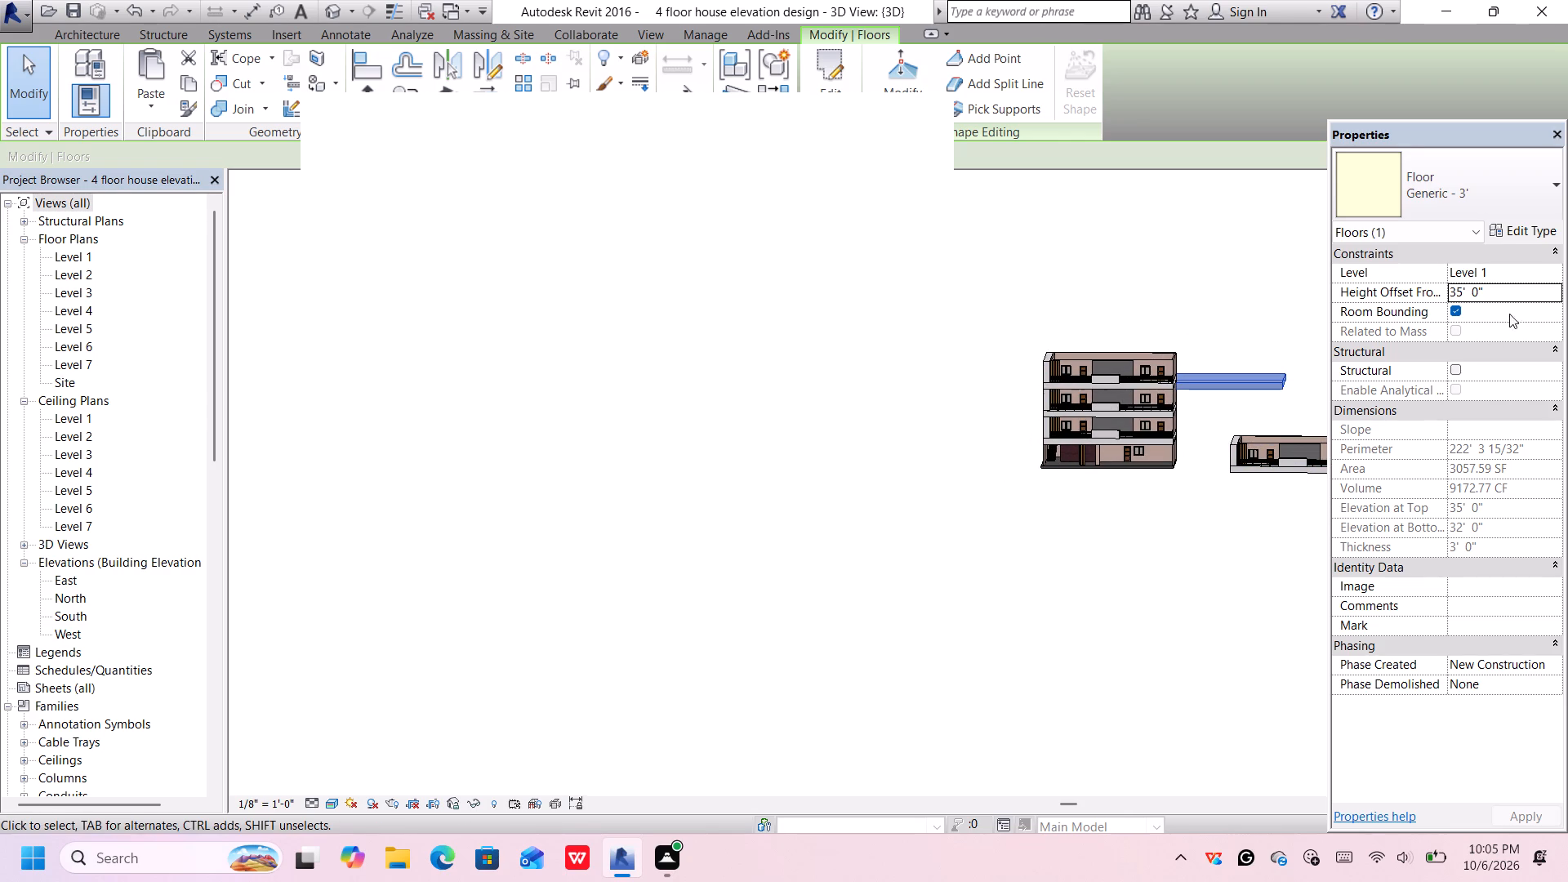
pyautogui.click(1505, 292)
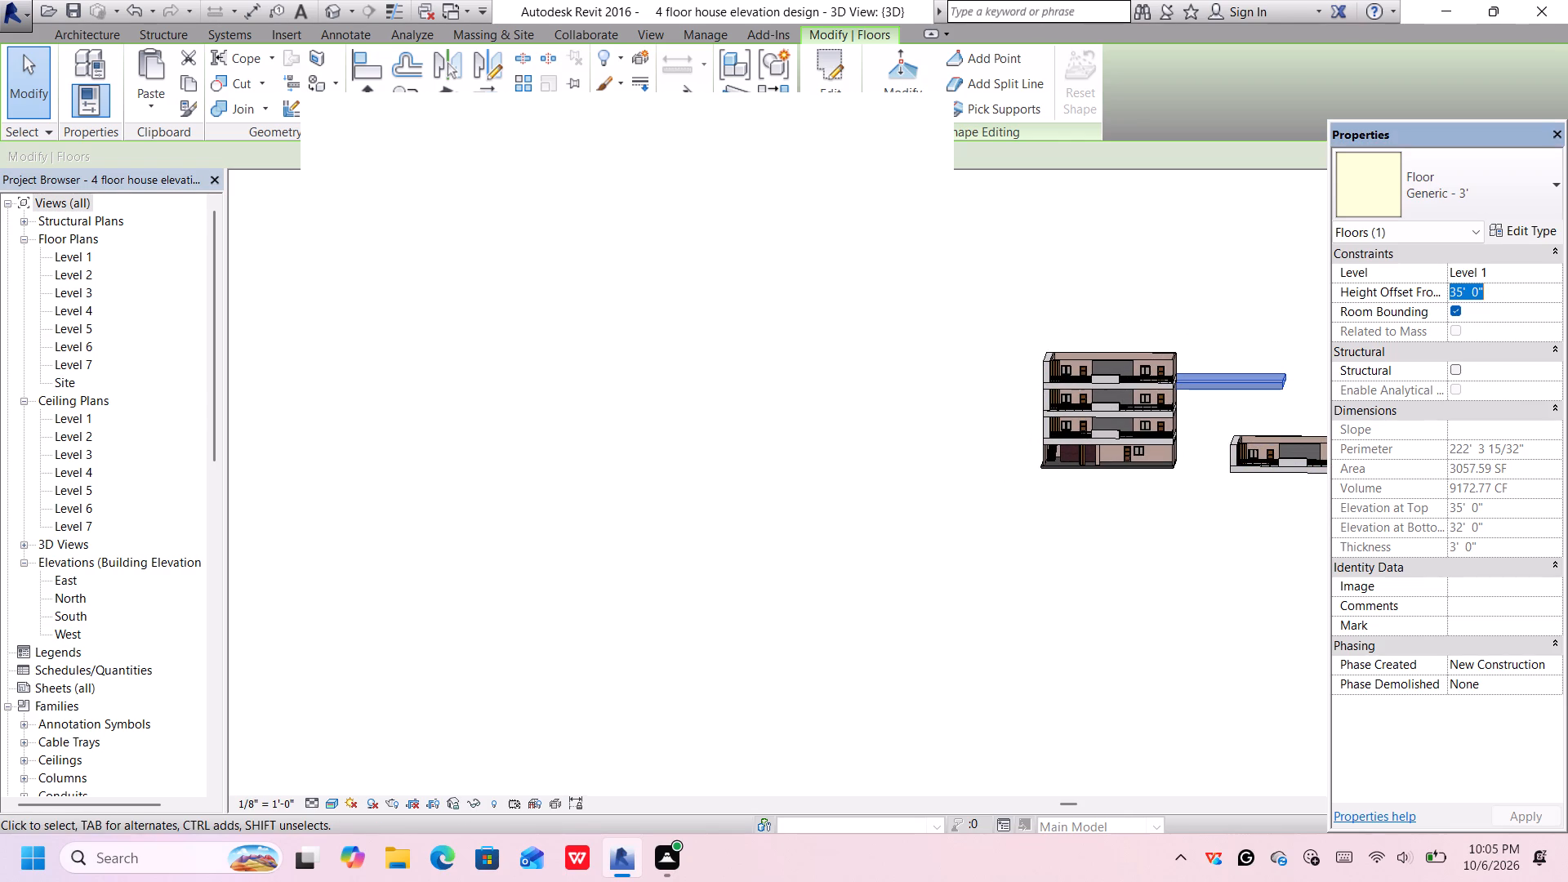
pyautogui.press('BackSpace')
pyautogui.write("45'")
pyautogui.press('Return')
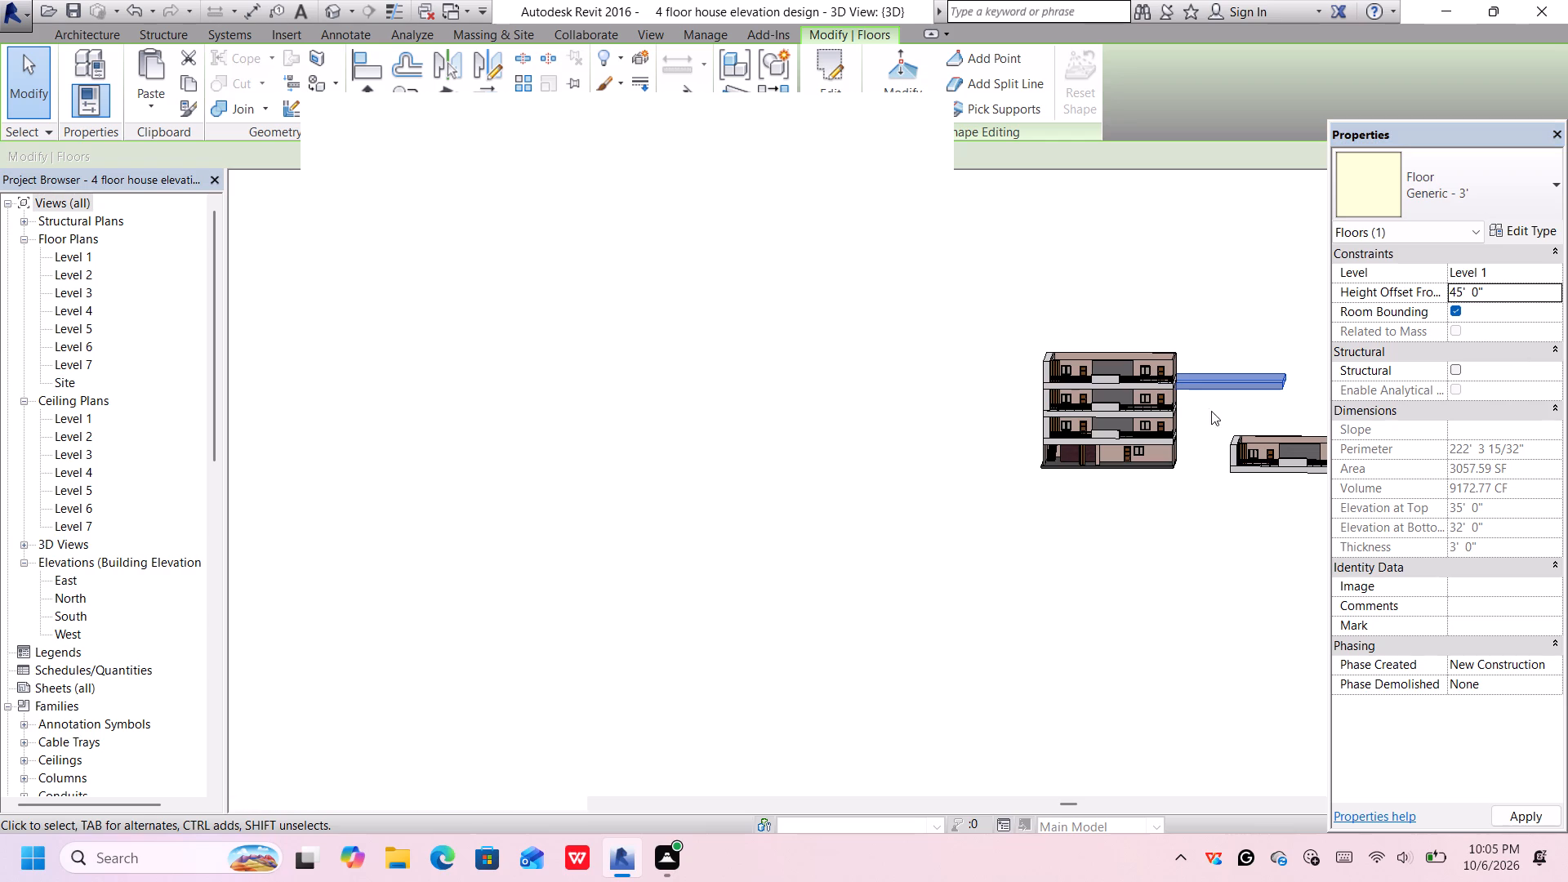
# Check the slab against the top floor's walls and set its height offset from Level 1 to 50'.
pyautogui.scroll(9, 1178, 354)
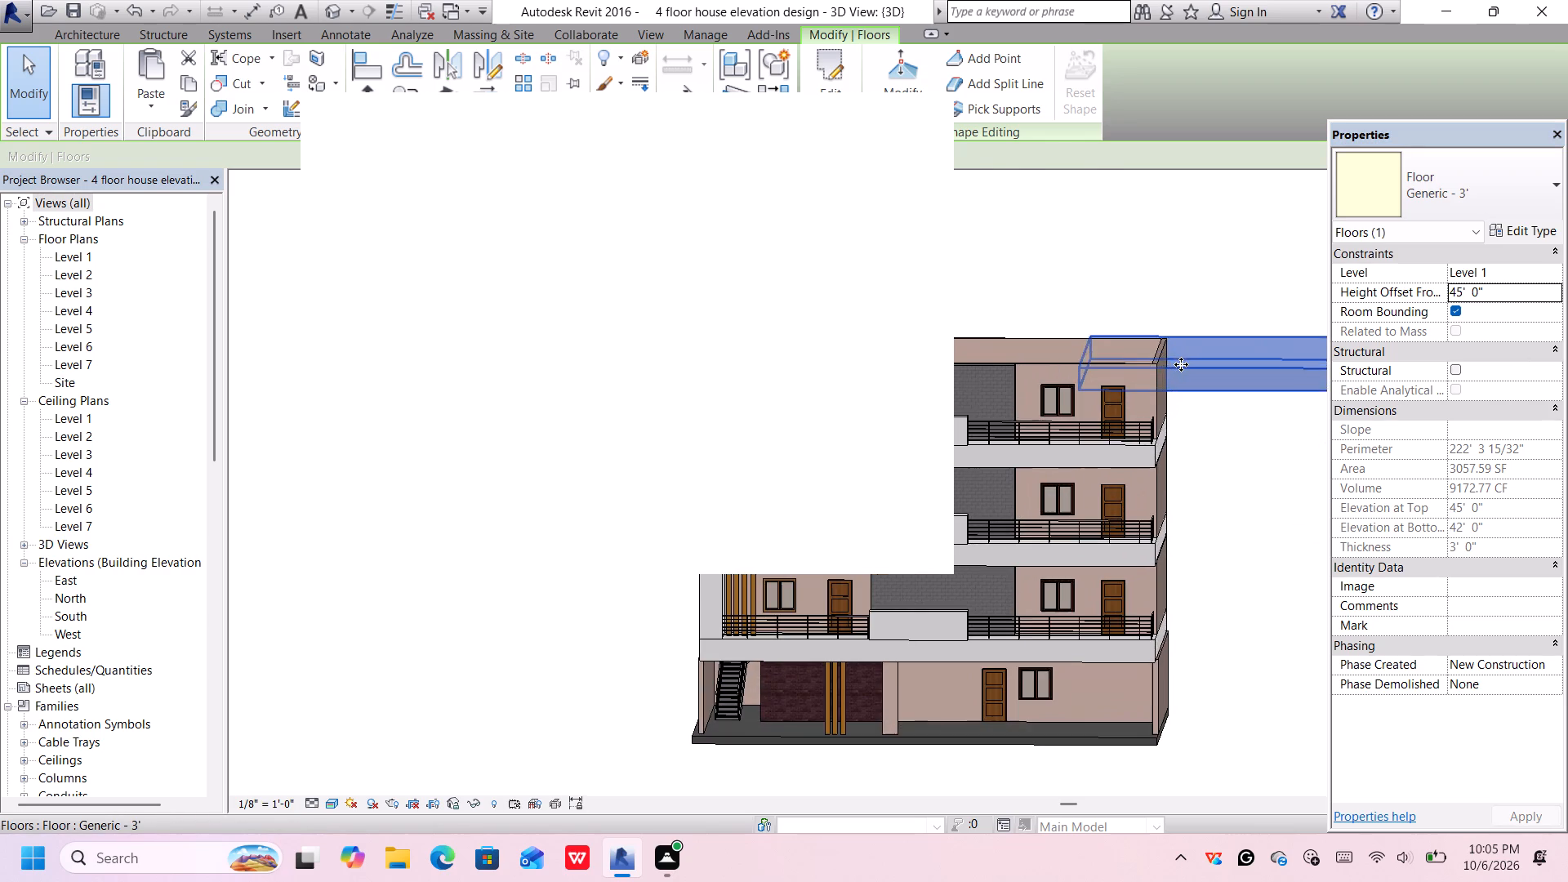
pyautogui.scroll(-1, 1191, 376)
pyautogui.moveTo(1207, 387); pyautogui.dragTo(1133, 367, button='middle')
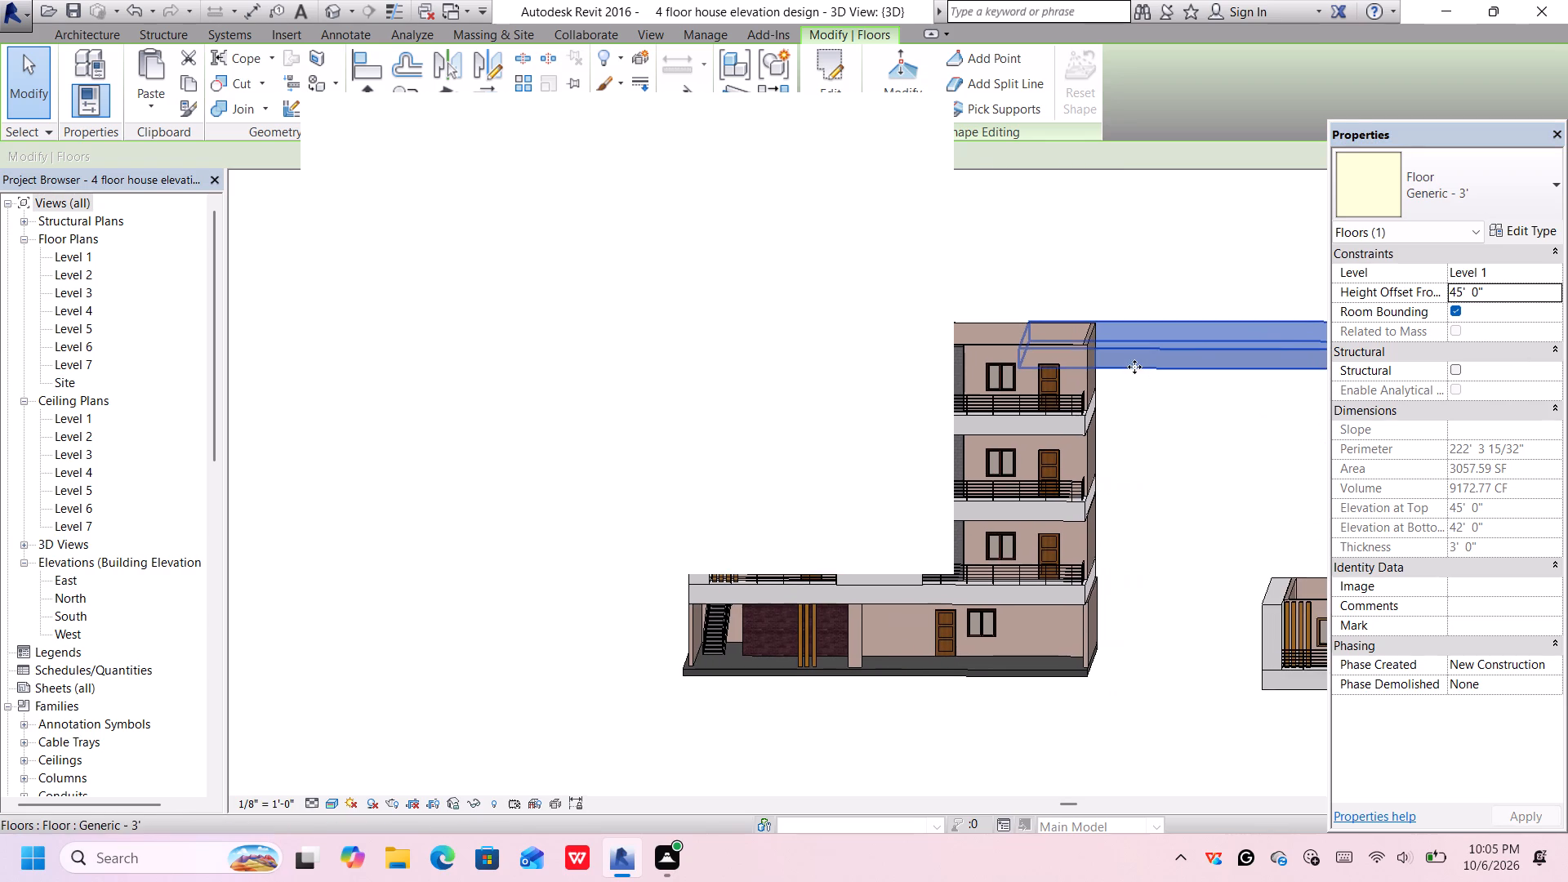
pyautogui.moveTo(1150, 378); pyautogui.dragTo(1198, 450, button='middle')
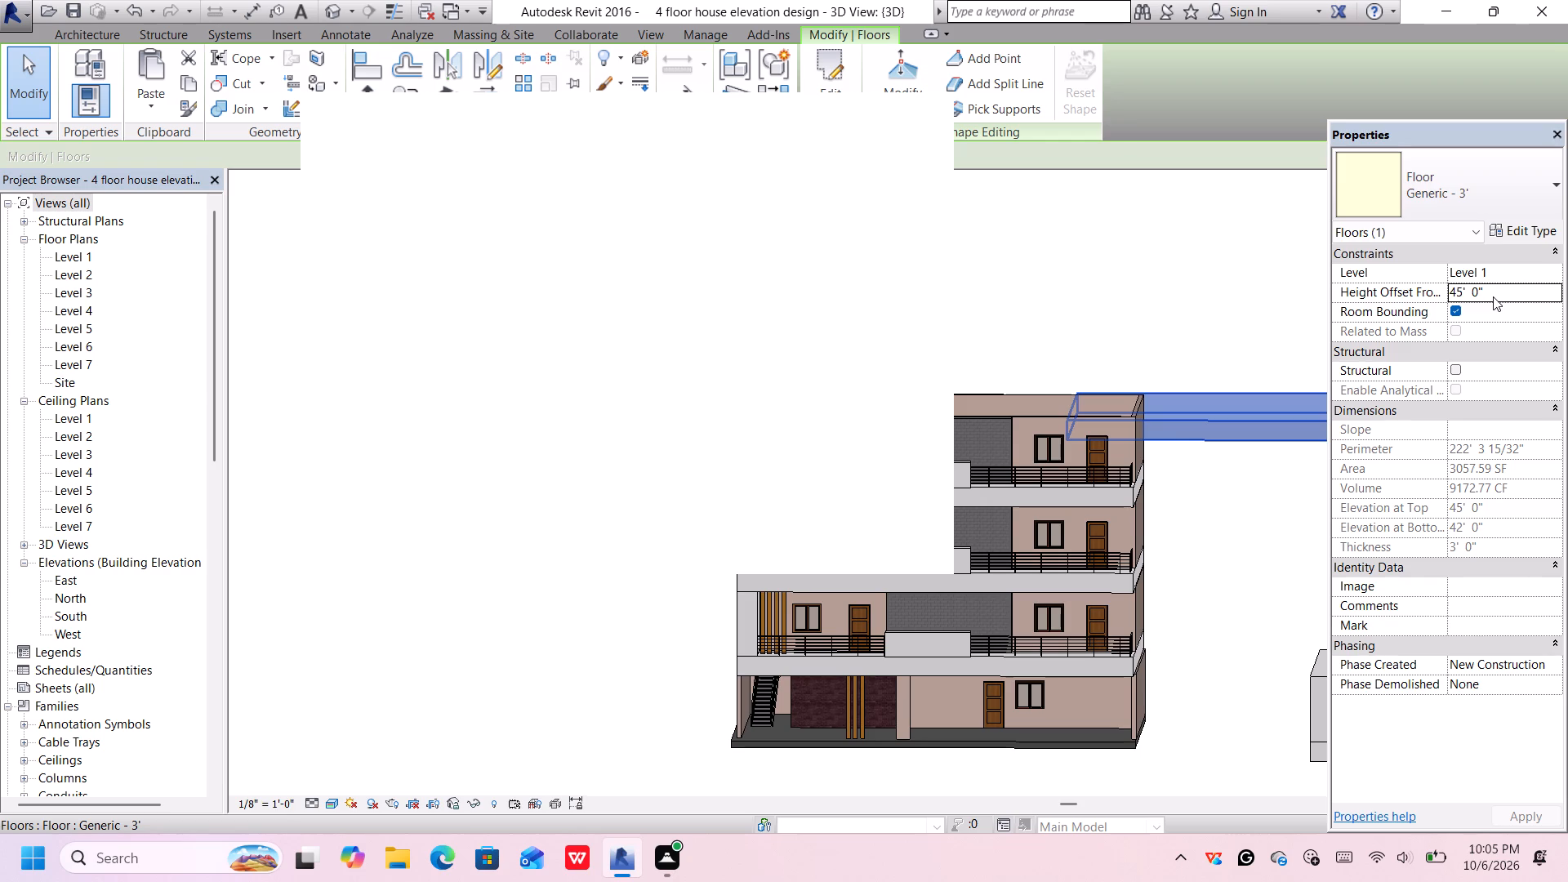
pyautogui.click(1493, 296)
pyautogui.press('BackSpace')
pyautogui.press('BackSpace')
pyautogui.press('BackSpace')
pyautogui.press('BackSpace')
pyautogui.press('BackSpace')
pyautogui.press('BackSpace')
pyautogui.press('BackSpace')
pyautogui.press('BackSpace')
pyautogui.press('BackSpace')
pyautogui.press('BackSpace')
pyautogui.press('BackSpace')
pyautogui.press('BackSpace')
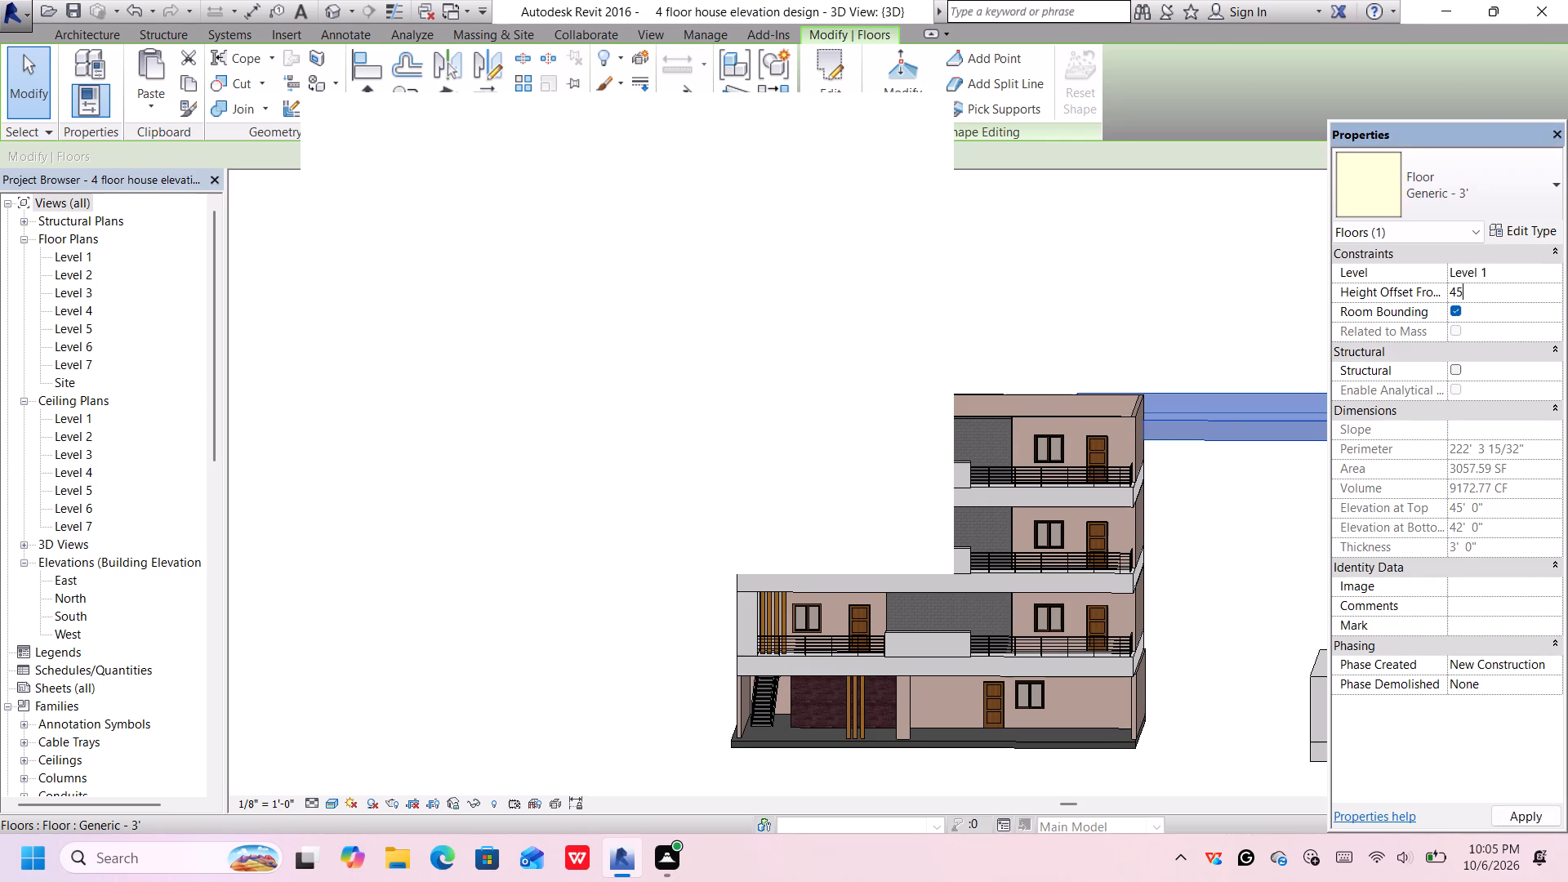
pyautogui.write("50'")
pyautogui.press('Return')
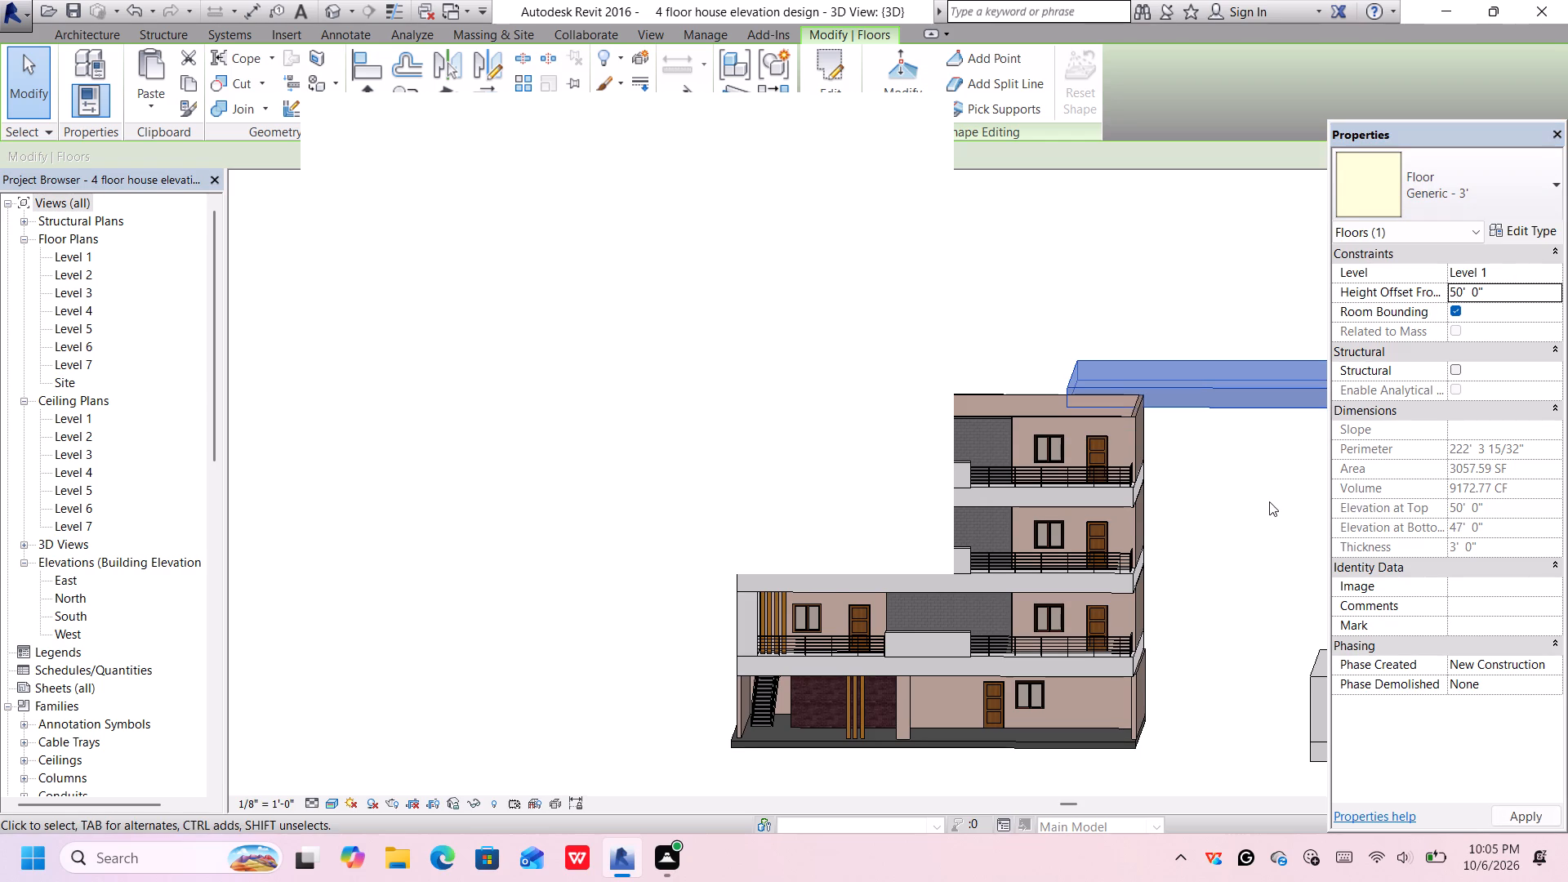
# Set the slab's height offset from Level 1 to 53' so its underside sits above the top floor's walls.
pyautogui.scroll(-3, 1267, 498)
pyautogui.moveTo(1267, 494); pyautogui.dragTo(1259, 455, button='middle')
pyautogui.scroll(4, 1212, 421)
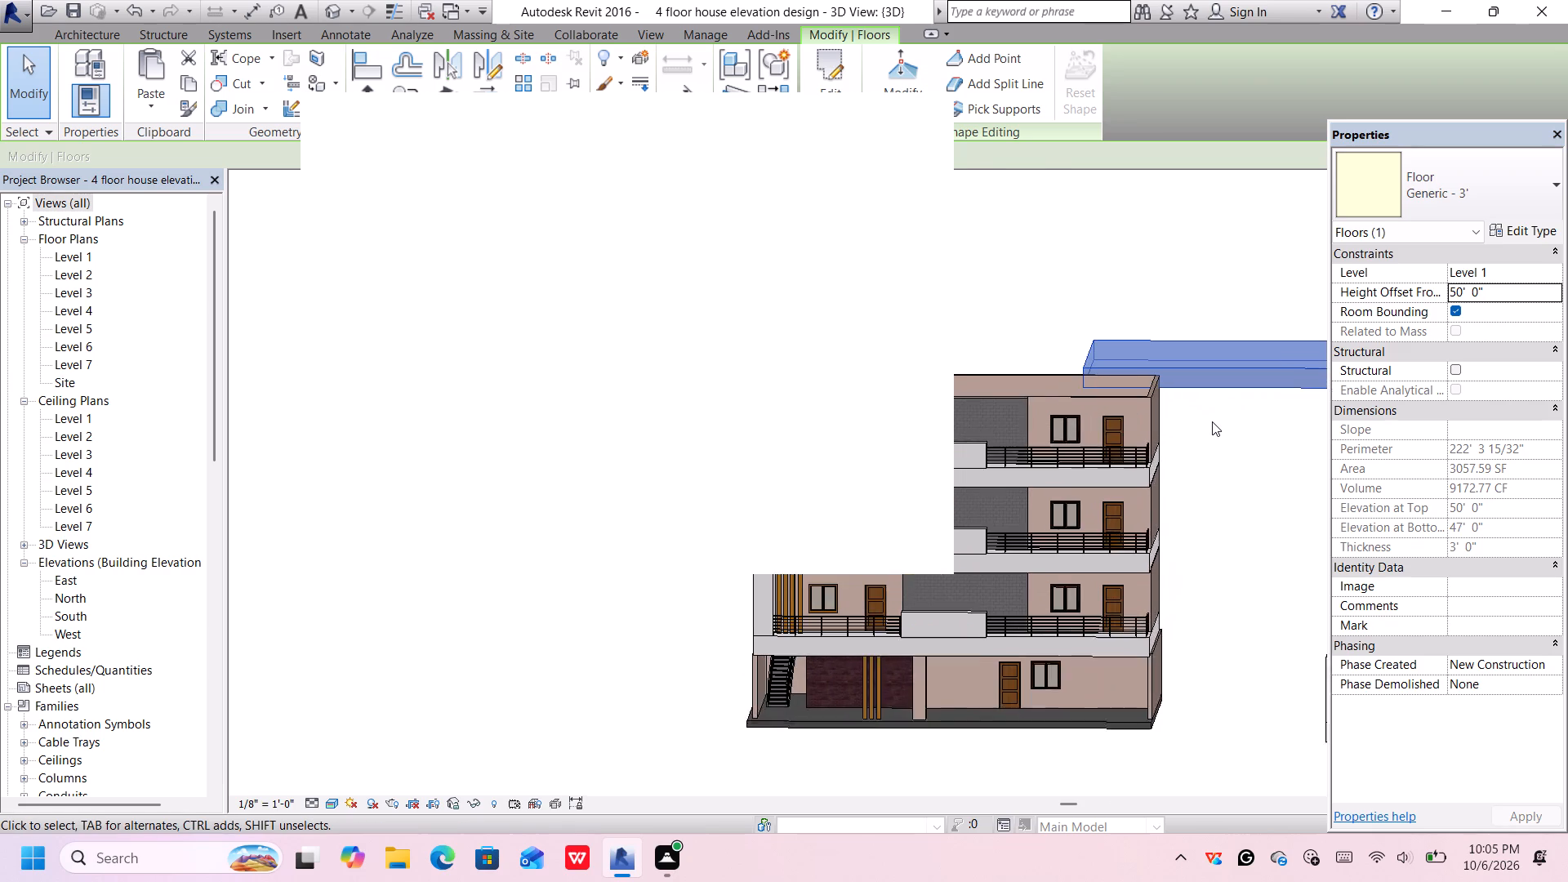
pyautogui.scroll(-3, 1215, 418)
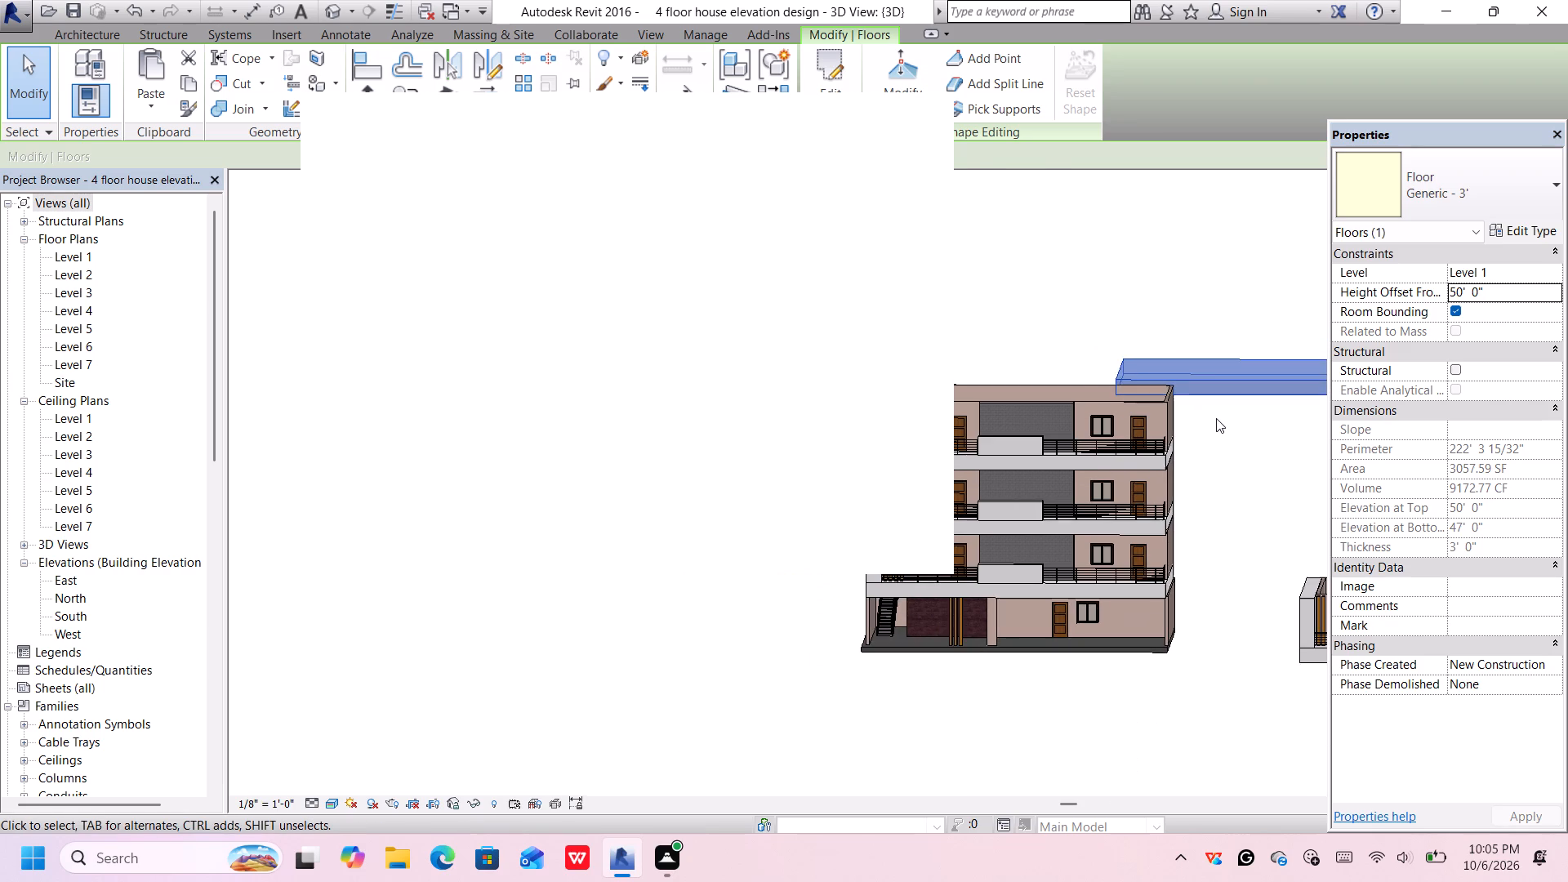
pyautogui.click(1505, 291)
pyautogui.press('BackSpace')
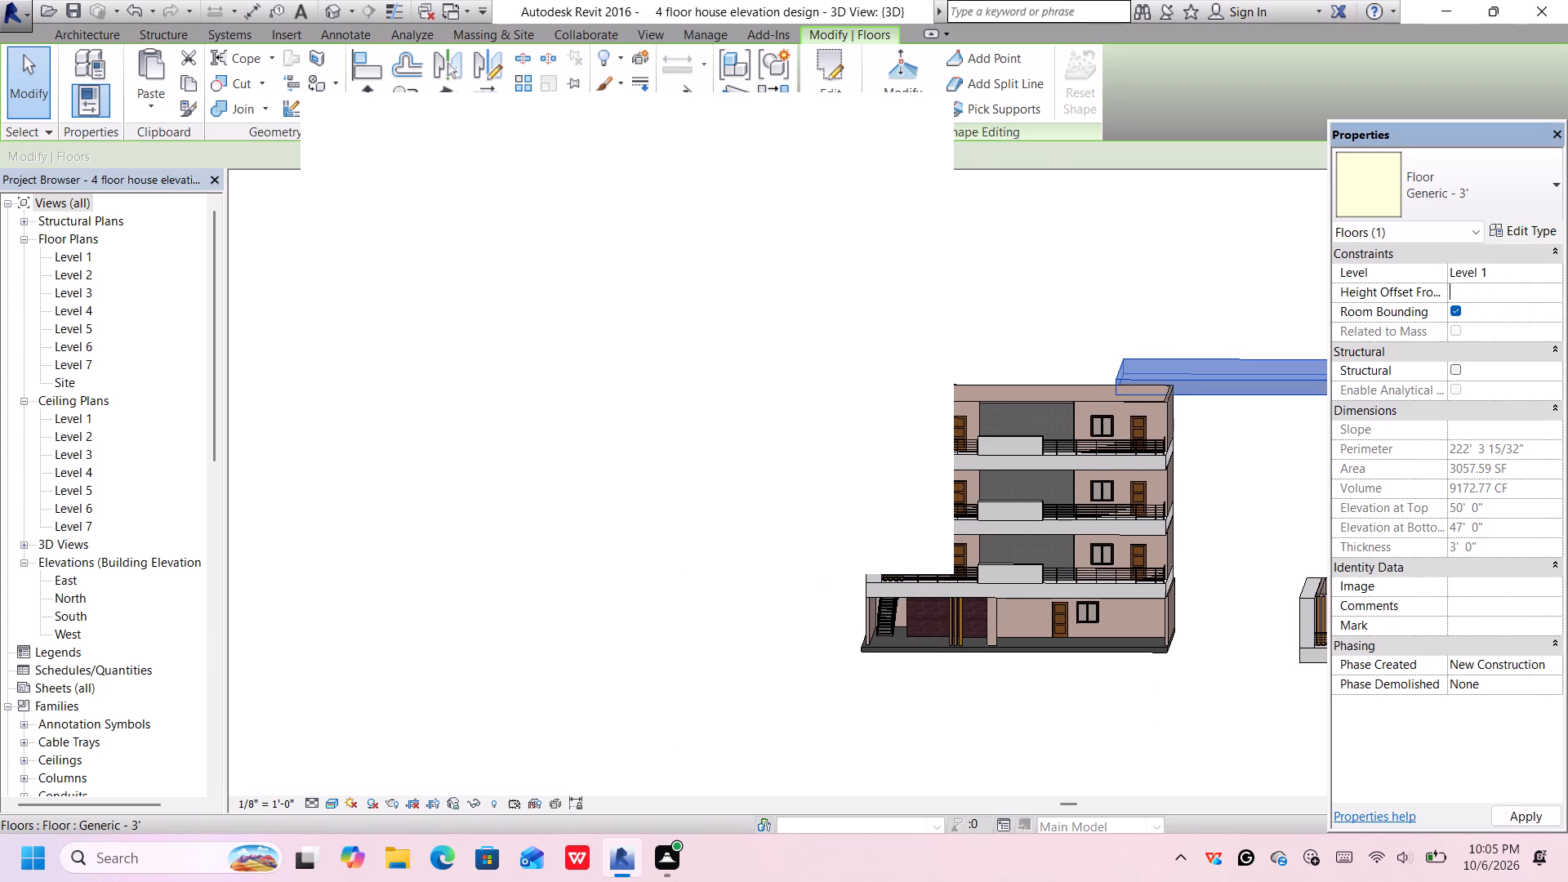
pyautogui.write("53'")
pyautogui.press('Return')
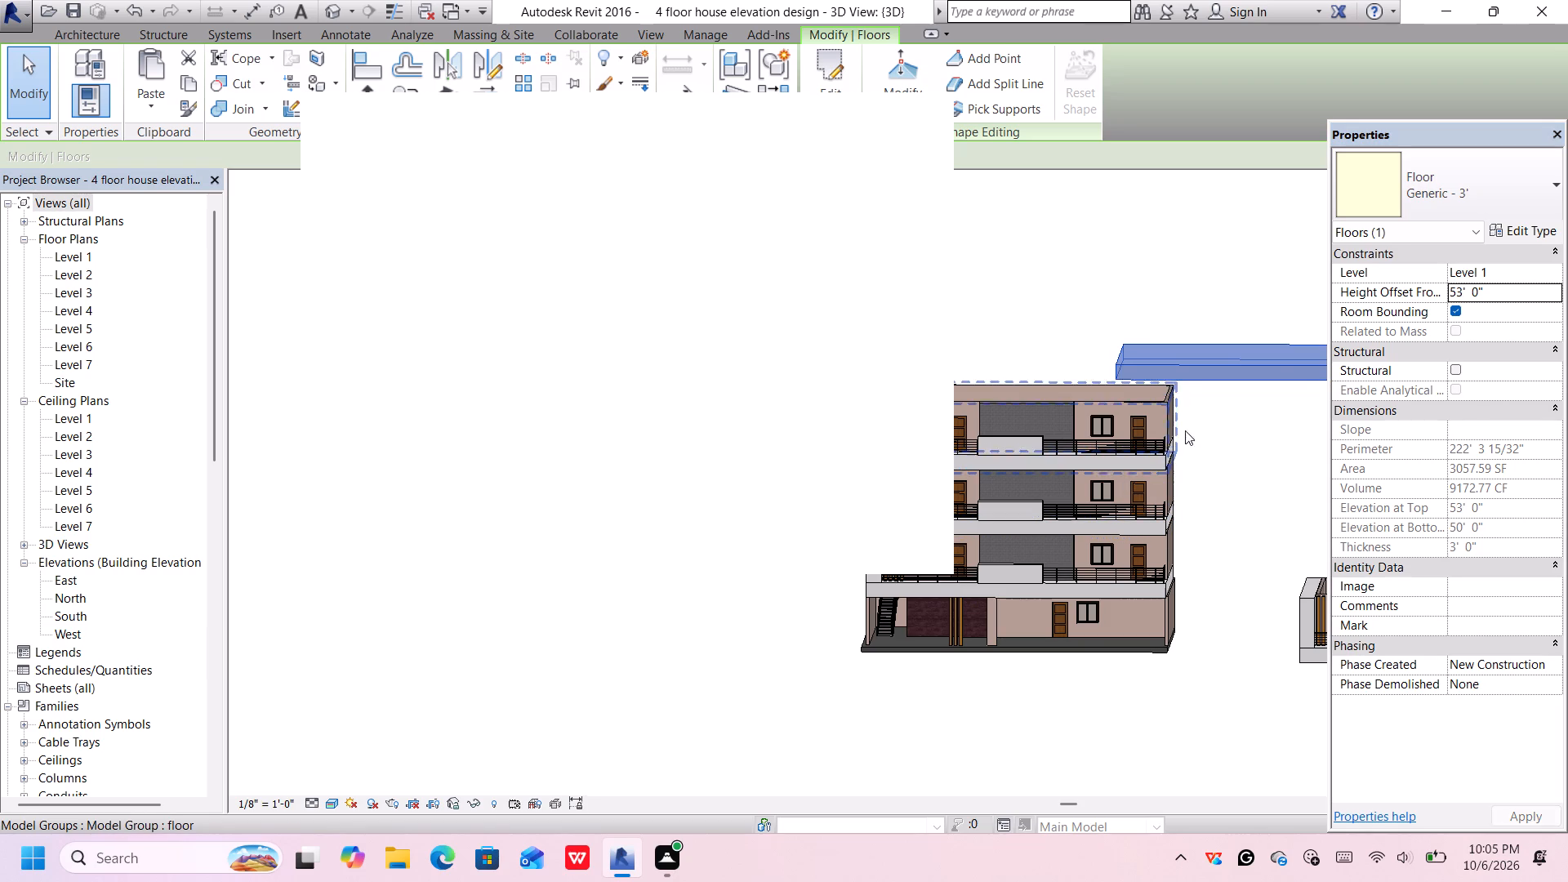
# Nudge the raised slab horizontally toward the building's front side, keeping it at the 53' height offset.
pyautogui.scroll(5, 1168, 404)
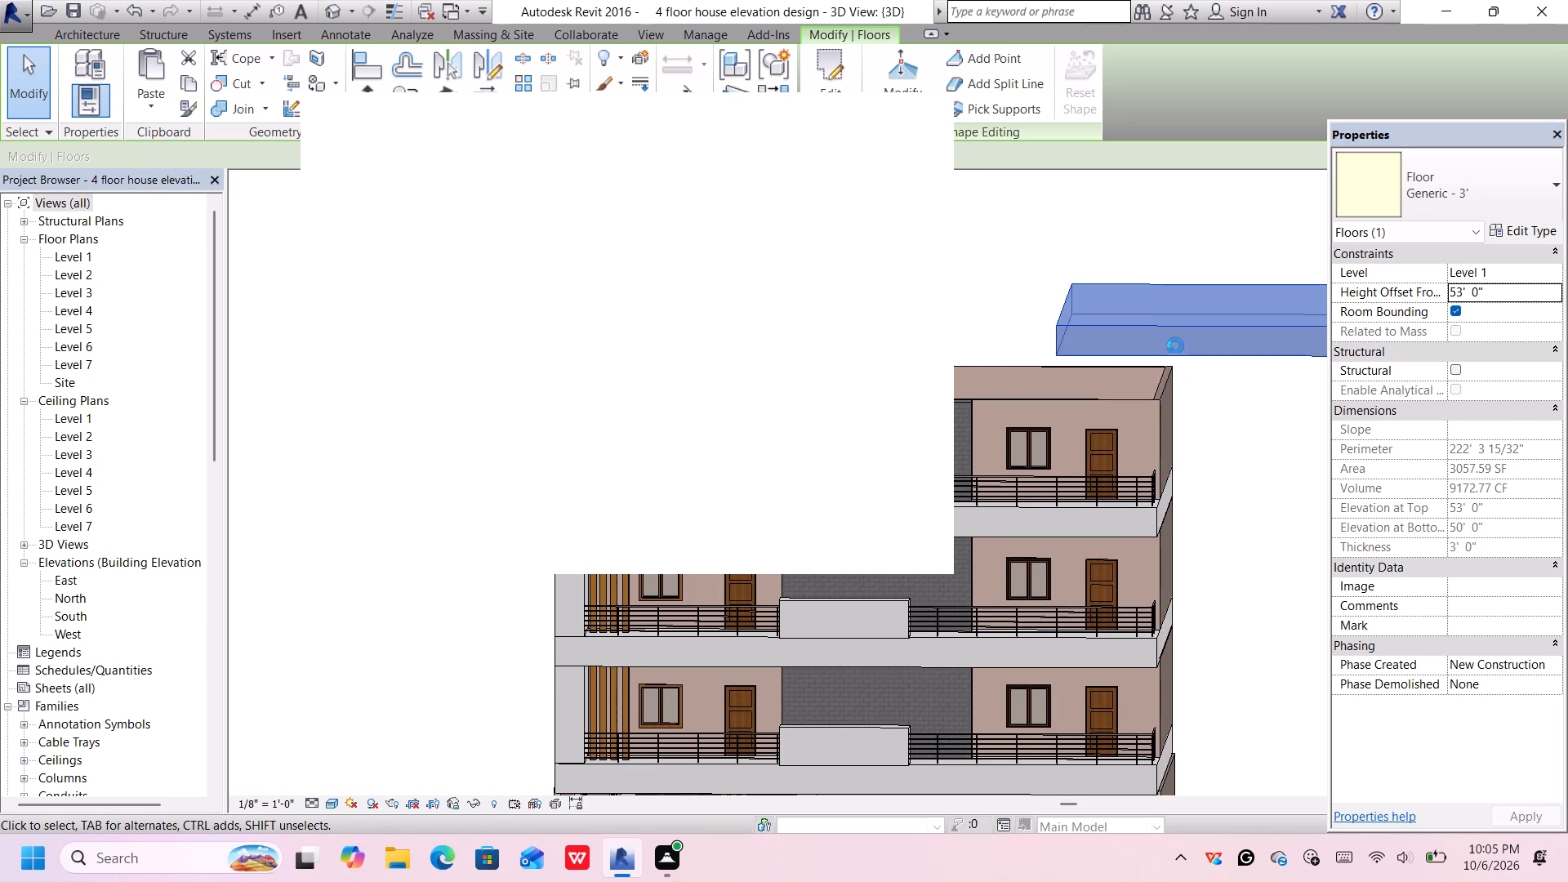
pyautogui.press('Down')
pyautogui.press('Down')
pyautogui.press('Down')
pyautogui.press('Down')
pyautogui.press('Down')
pyautogui.press('Down')
pyautogui.press('Down')
pyautogui.press('Down')
pyautogui.press('Down')
pyautogui.press('Down')
pyautogui.press('Down')
pyautogui.press('Down')
pyautogui.press('Down')
pyautogui.press('Down')
pyautogui.press('Down')
pyautogui.press('Down')
pyautogui.press('Down')
pyautogui.press('Down')
pyautogui.press('Down')
pyautogui.press('Down')
pyautogui.press('Down')
pyautogui.press('Down')
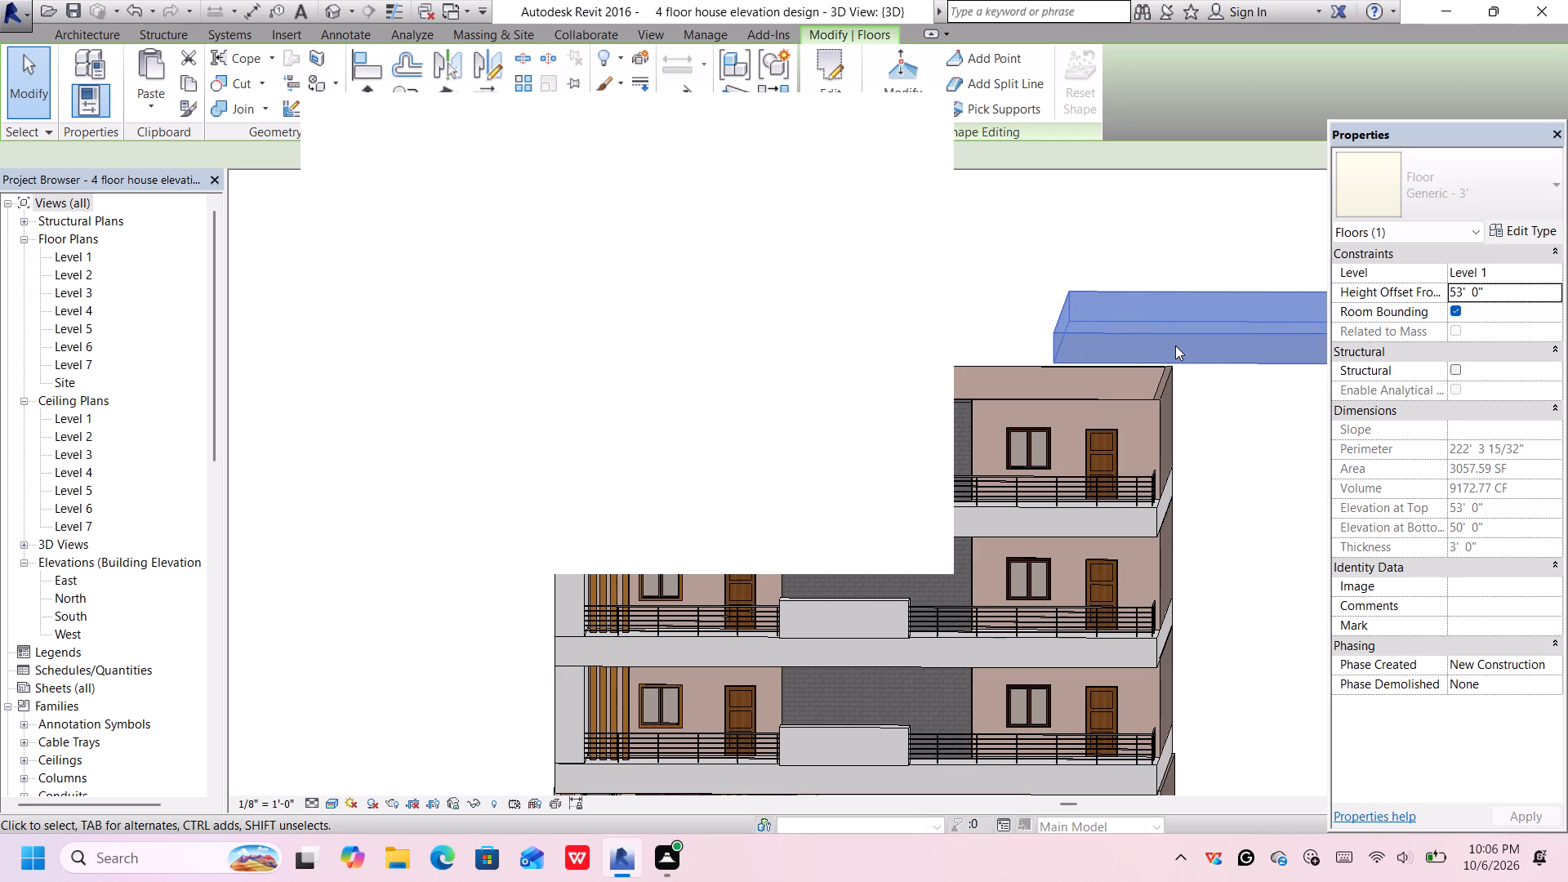
pyautogui.press('Down')
pyautogui.press('Down')
pyautogui.press('Down')
pyautogui.press('Down')
pyautogui.press('Down')
pyautogui.press('Down')
pyautogui.press('Down')
pyautogui.press('Down')
pyautogui.press('Down')
pyautogui.press('Down')
pyautogui.press('Down')
pyautogui.press('Down')
pyautogui.press('Down')
pyautogui.press('Down')
pyautogui.press('Down')
pyautogui.press('Down')
pyautogui.press('Down')
pyautogui.press('Down')
pyautogui.press('Down')
pyautogui.press('Down')
pyautogui.press('Down')
pyautogui.press('Down')
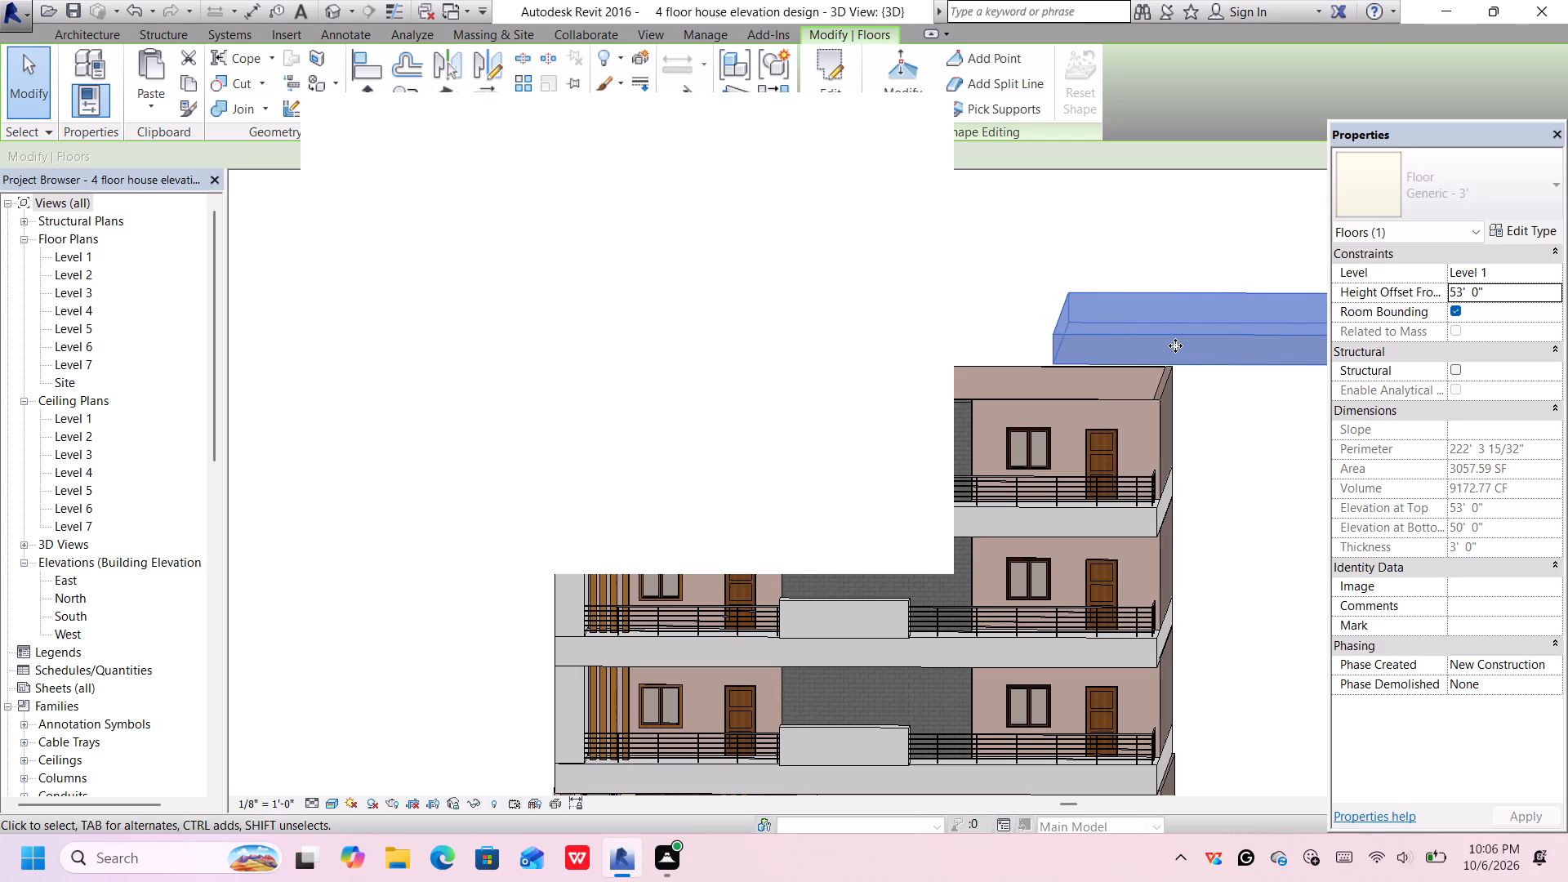
pyautogui.press('Down')
pyautogui.press('Down')
pyautogui.press('Down')
pyautogui.press('Down')
pyautogui.press('Down')
pyautogui.press('Down')
pyautogui.press('Down')
pyautogui.press('Down')
pyautogui.press('Down')
pyautogui.press('Down')
pyautogui.press('Down')
pyautogui.press('Down')
pyautogui.press('Down')
pyautogui.press('Down')
pyautogui.press('Down')
pyautogui.press('Down')
pyautogui.press('Down')
pyautogui.press('Down')
pyautogui.press('Down')
pyautogui.press('Down')
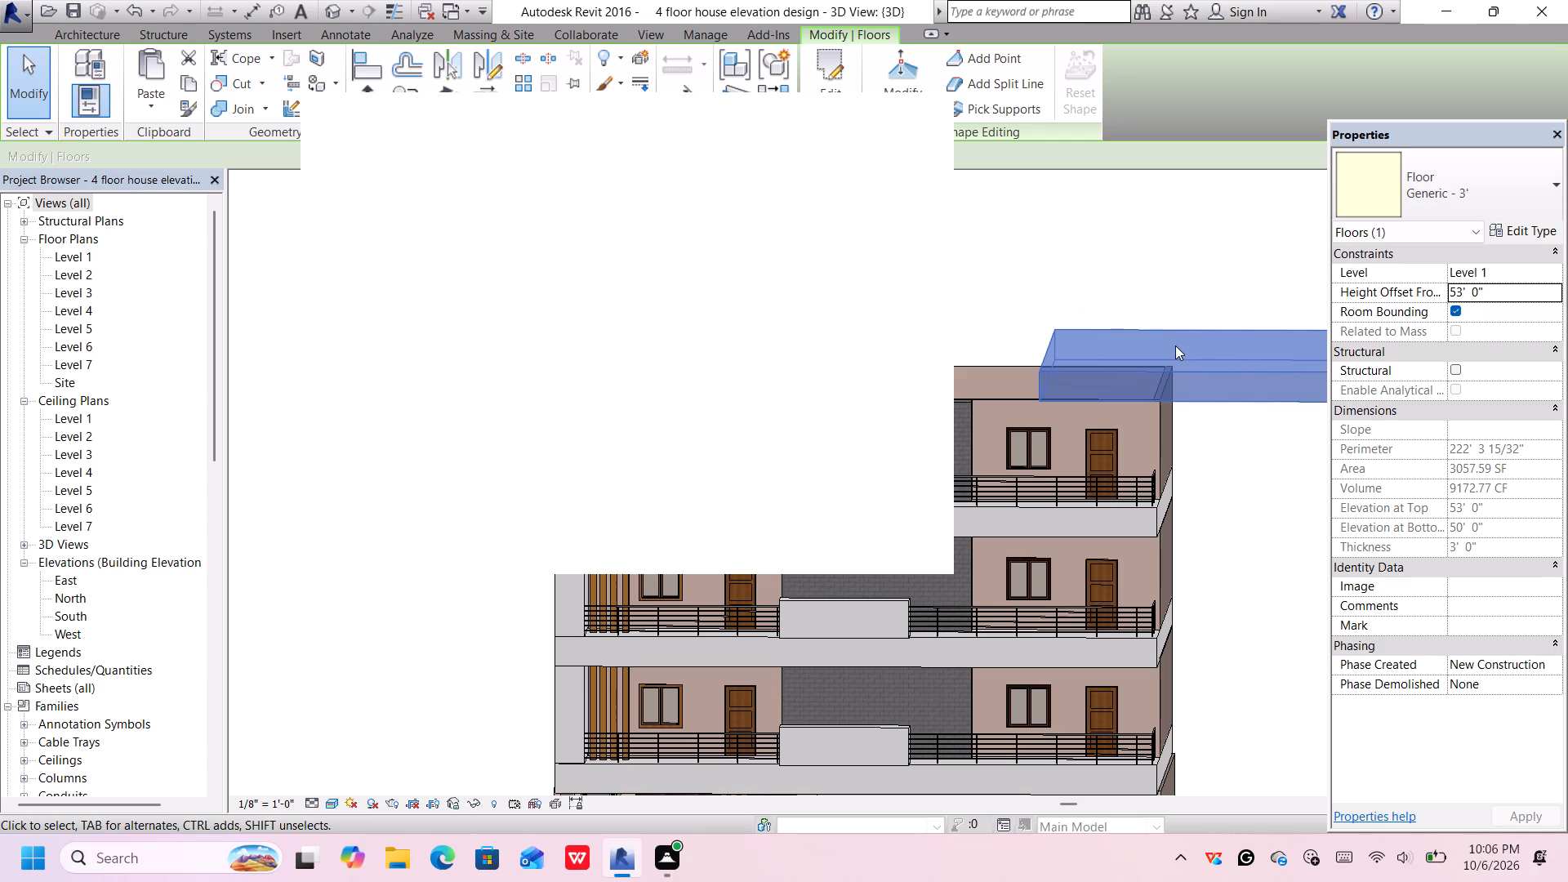
# Nudge the slab sideways until it lies over the four-floor building and lines up with its side walls.
pyautogui.scroll(-9, 1167, 353)
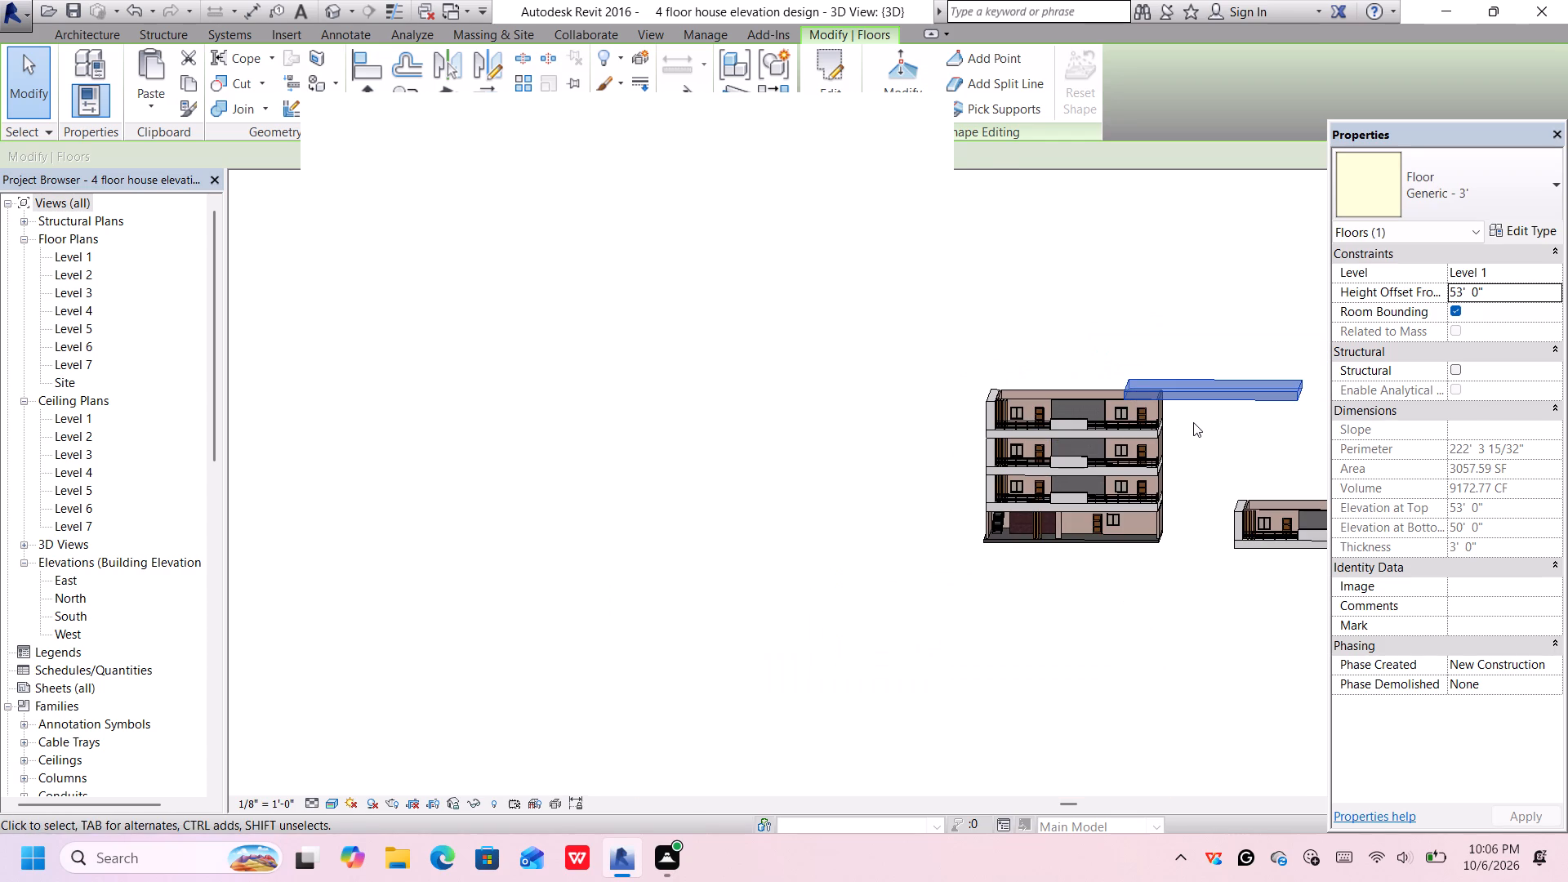
pyautogui.press('Left')
pyautogui.press('Left')
pyautogui.press('Left')
pyautogui.press('Left')
pyautogui.press('Left')
pyautogui.press('Left')
pyautogui.press('Left')
pyautogui.press('Left')
pyautogui.press('Left')
pyautogui.press('Left')
pyautogui.press('Left')
pyautogui.press('Left')
pyautogui.press('Left')
pyautogui.press('Left')
pyautogui.press('Left')
pyautogui.press('Left')
pyautogui.press('Left')
pyautogui.press('Left')
pyautogui.press('Left')
pyautogui.press('Left')
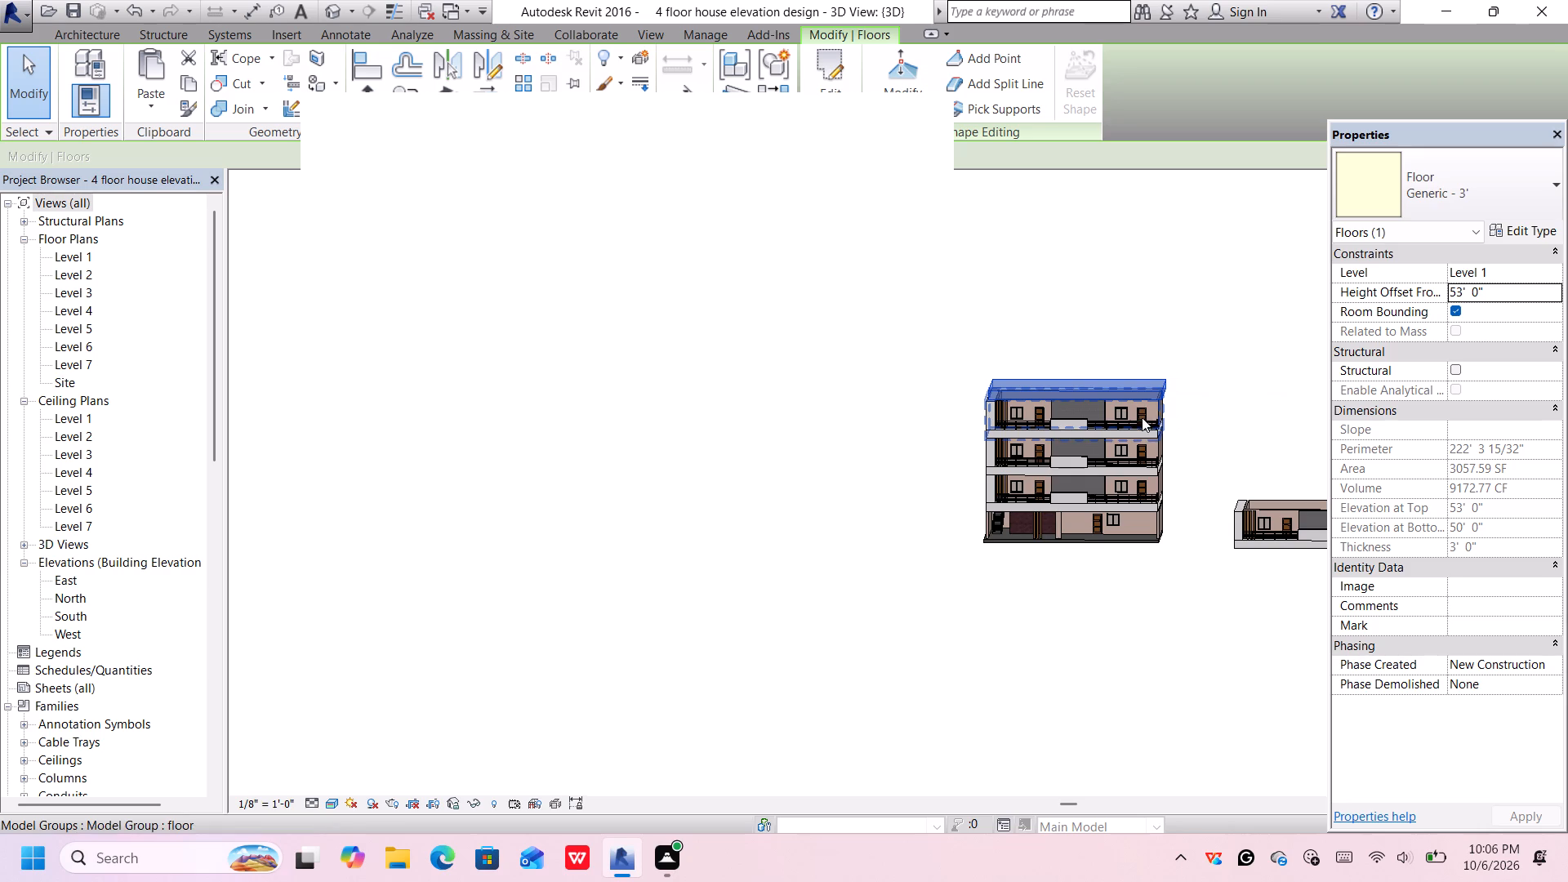
# Nudge the raised slab slightly farther toward the building's front side to refine its alignment with the top floor.
pyautogui.moveTo(1187, 487); pyautogui.dragTo(1177, 419, button='middle')
pyautogui.scroll(2, 1129, 347)
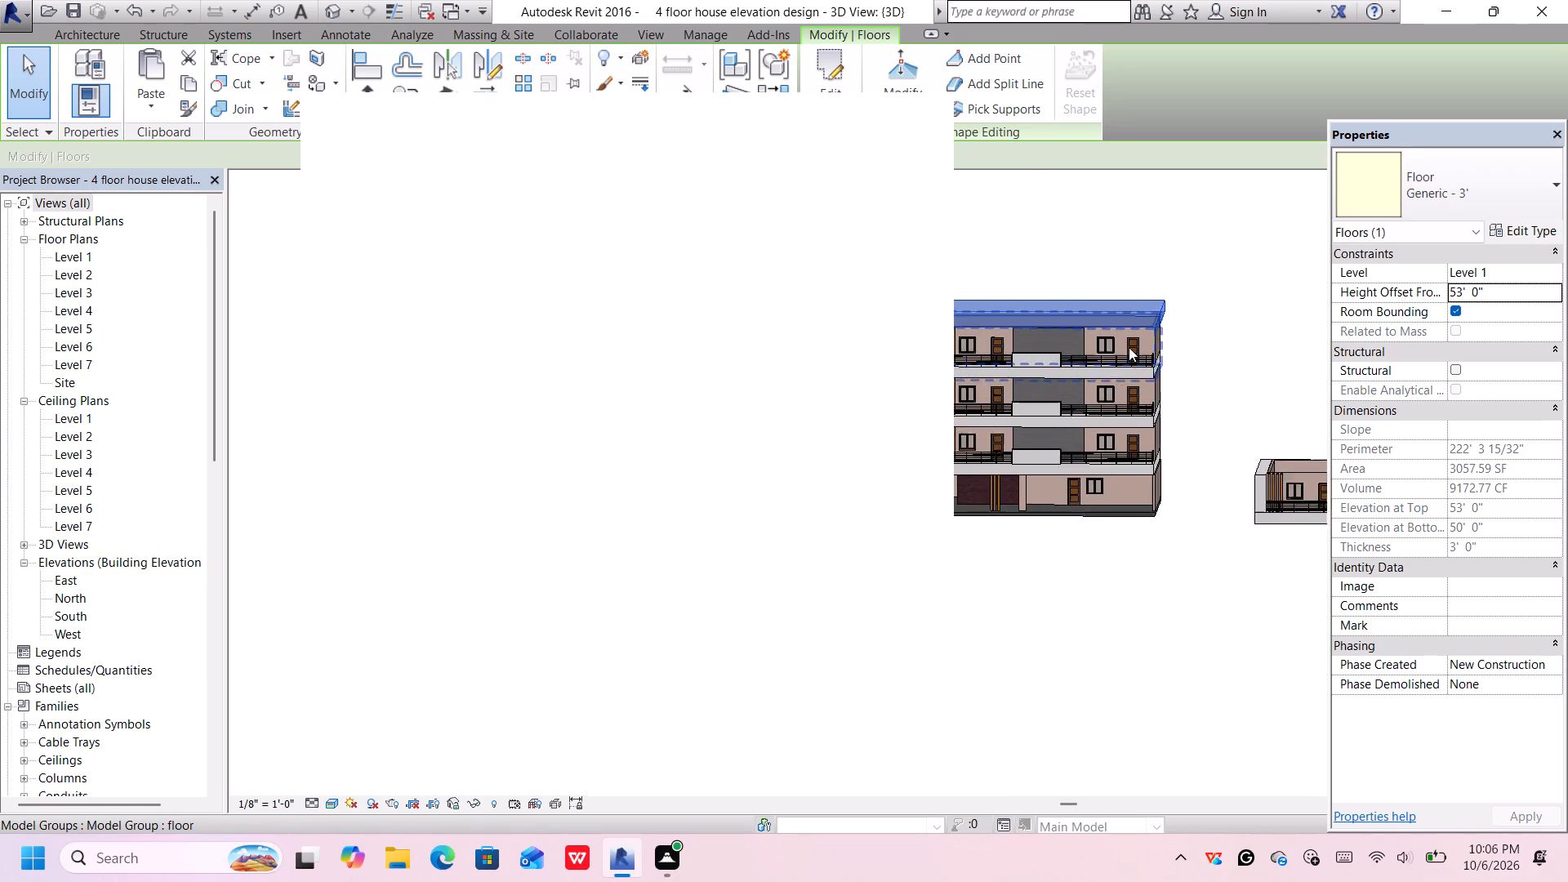
pyautogui.scroll(3, 1129, 347)
pyautogui.moveTo(1143, 330); pyautogui.dragTo(1250, 510, button='middle')
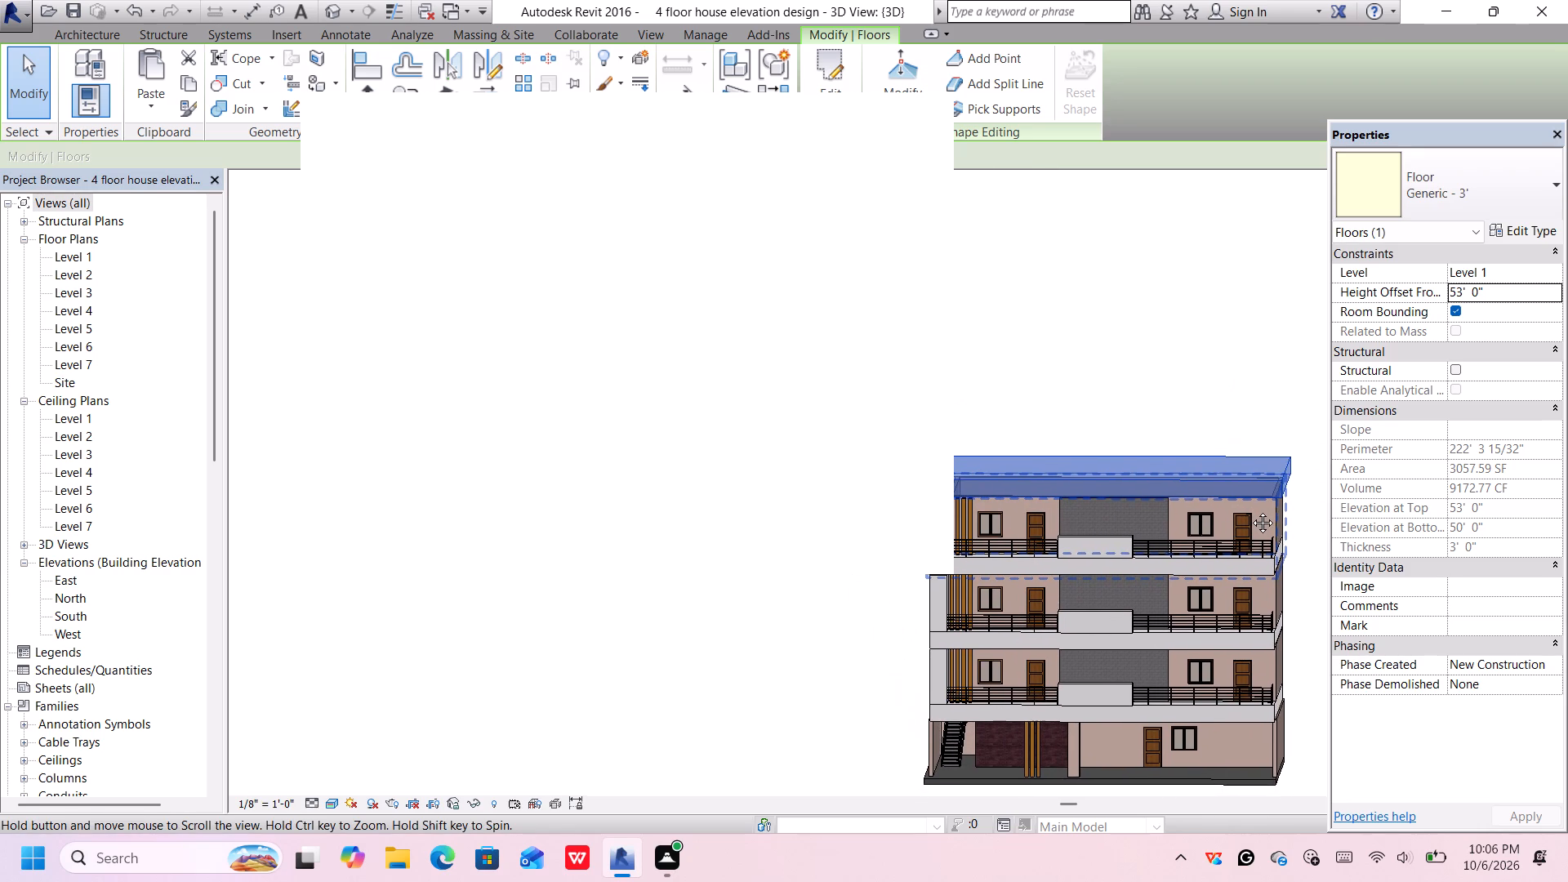
pyautogui.moveTo(1250, 510); pyautogui.dragTo(1232, 430, button='middle')
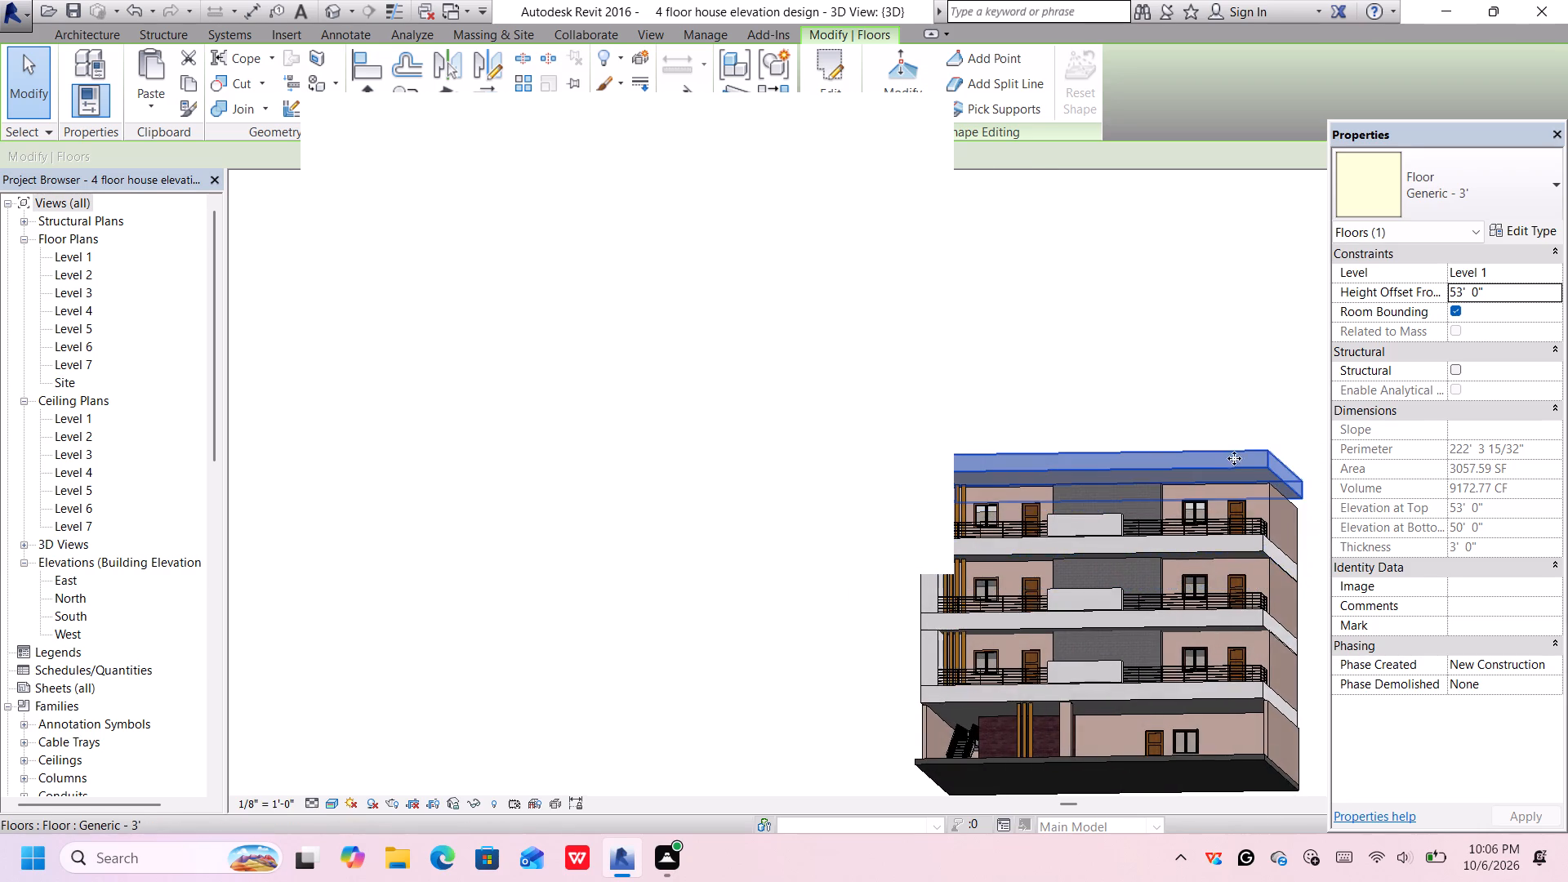
pyautogui.scroll(3, 1238, 464)
pyautogui.moveTo(1245, 467); pyautogui.dragTo(1223, 425, button='middle')
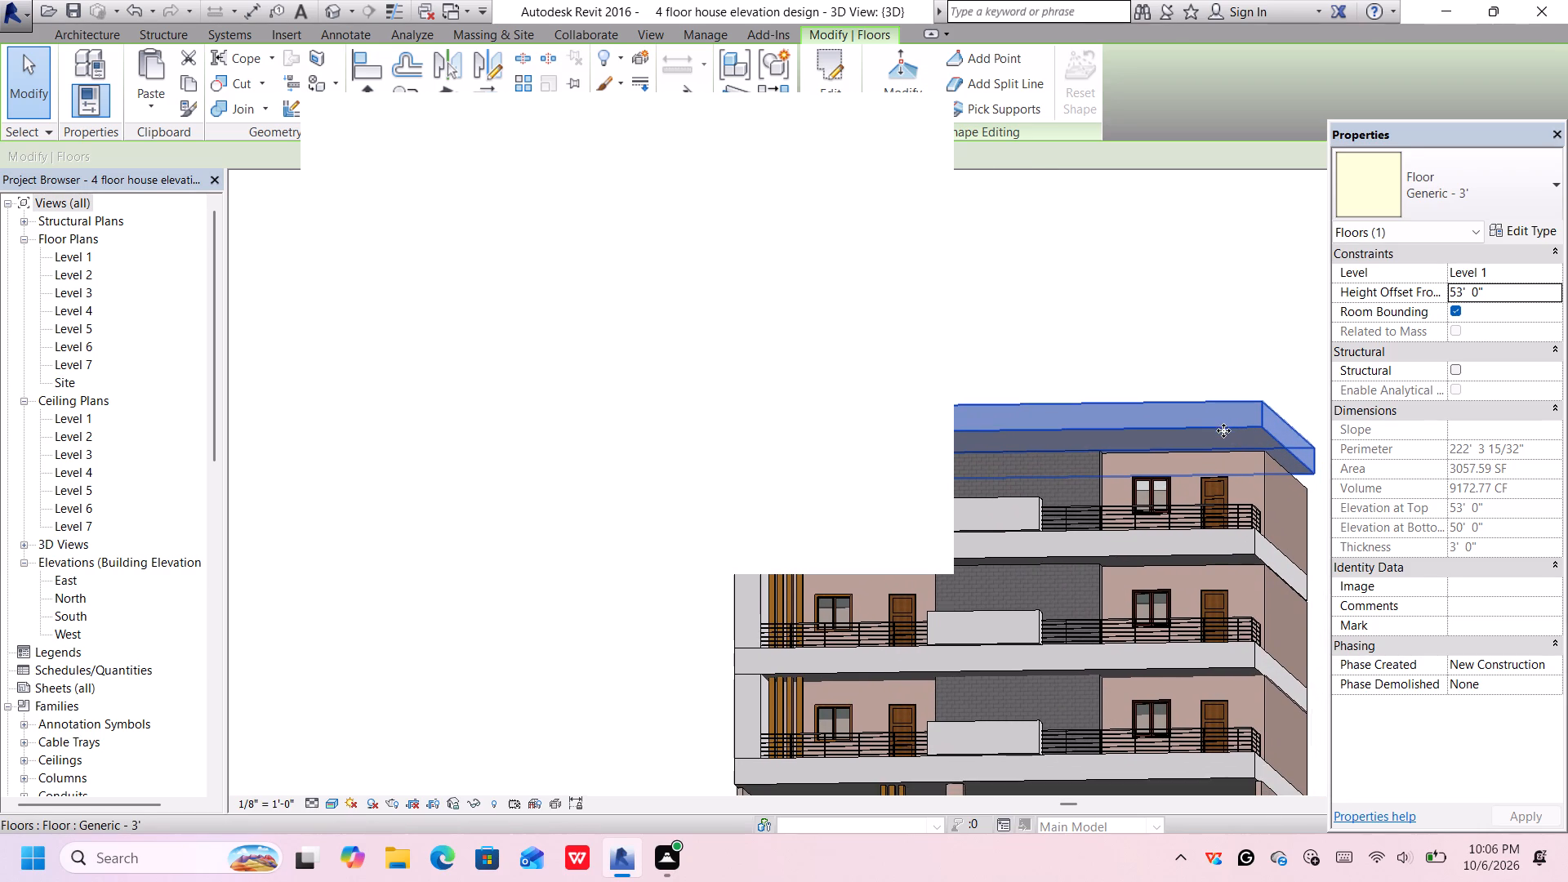
pyautogui.press('Down')
pyautogui.press('Down')
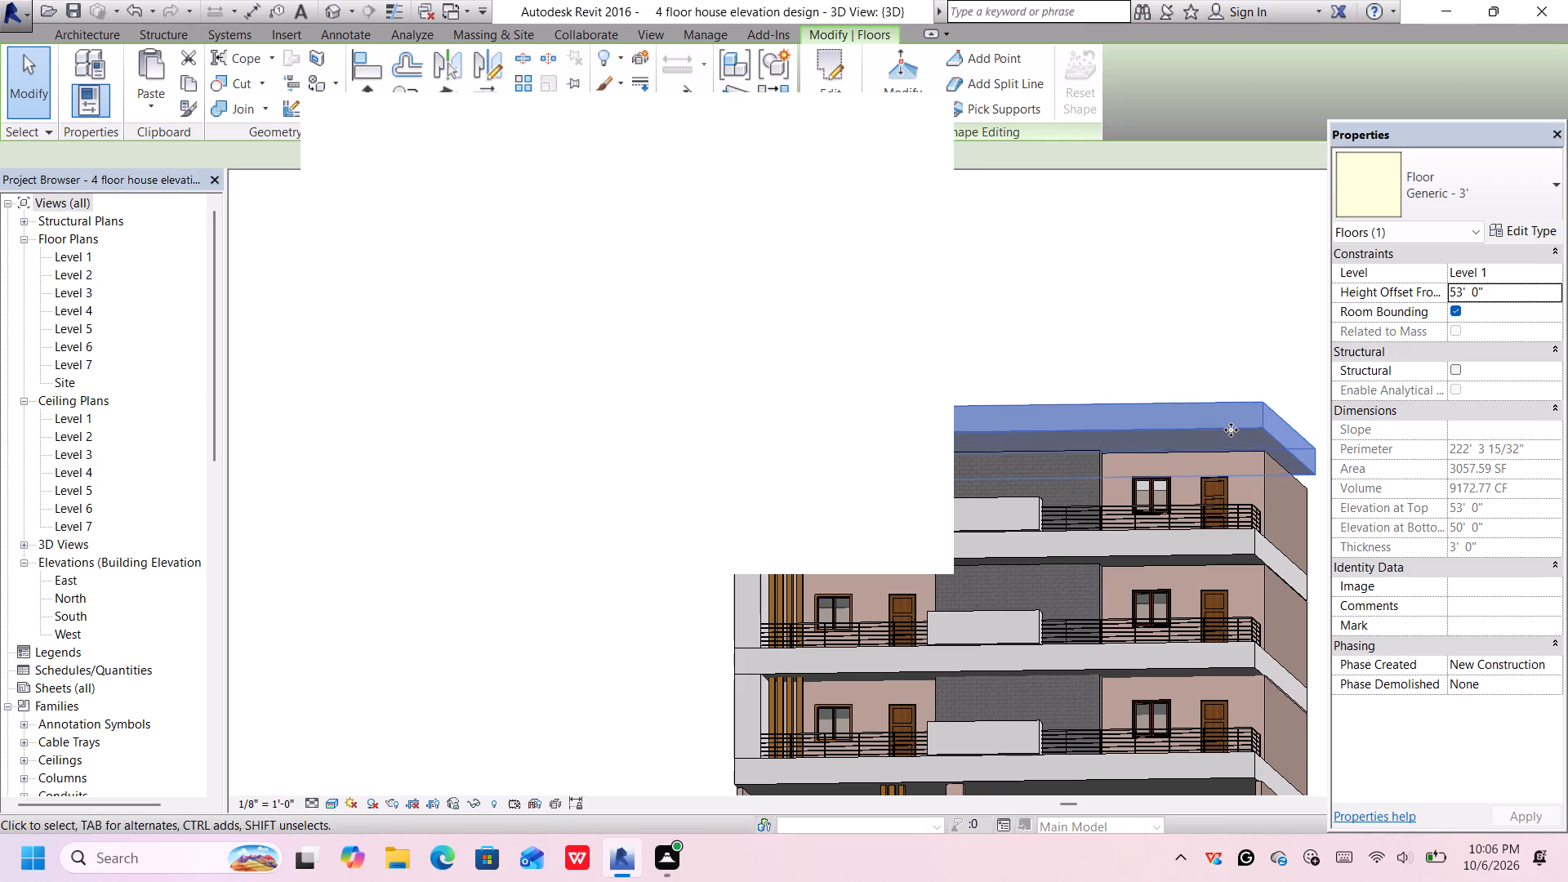
pyautogui.press('Down')
pyautogui.press('Down')
pyautogui.press('Down')
pyautogui.press('Down')
pyautogui.press('Down')
pyautogui.press('Down')
pyautogui.press('Down')
pyautogui.press('Down')
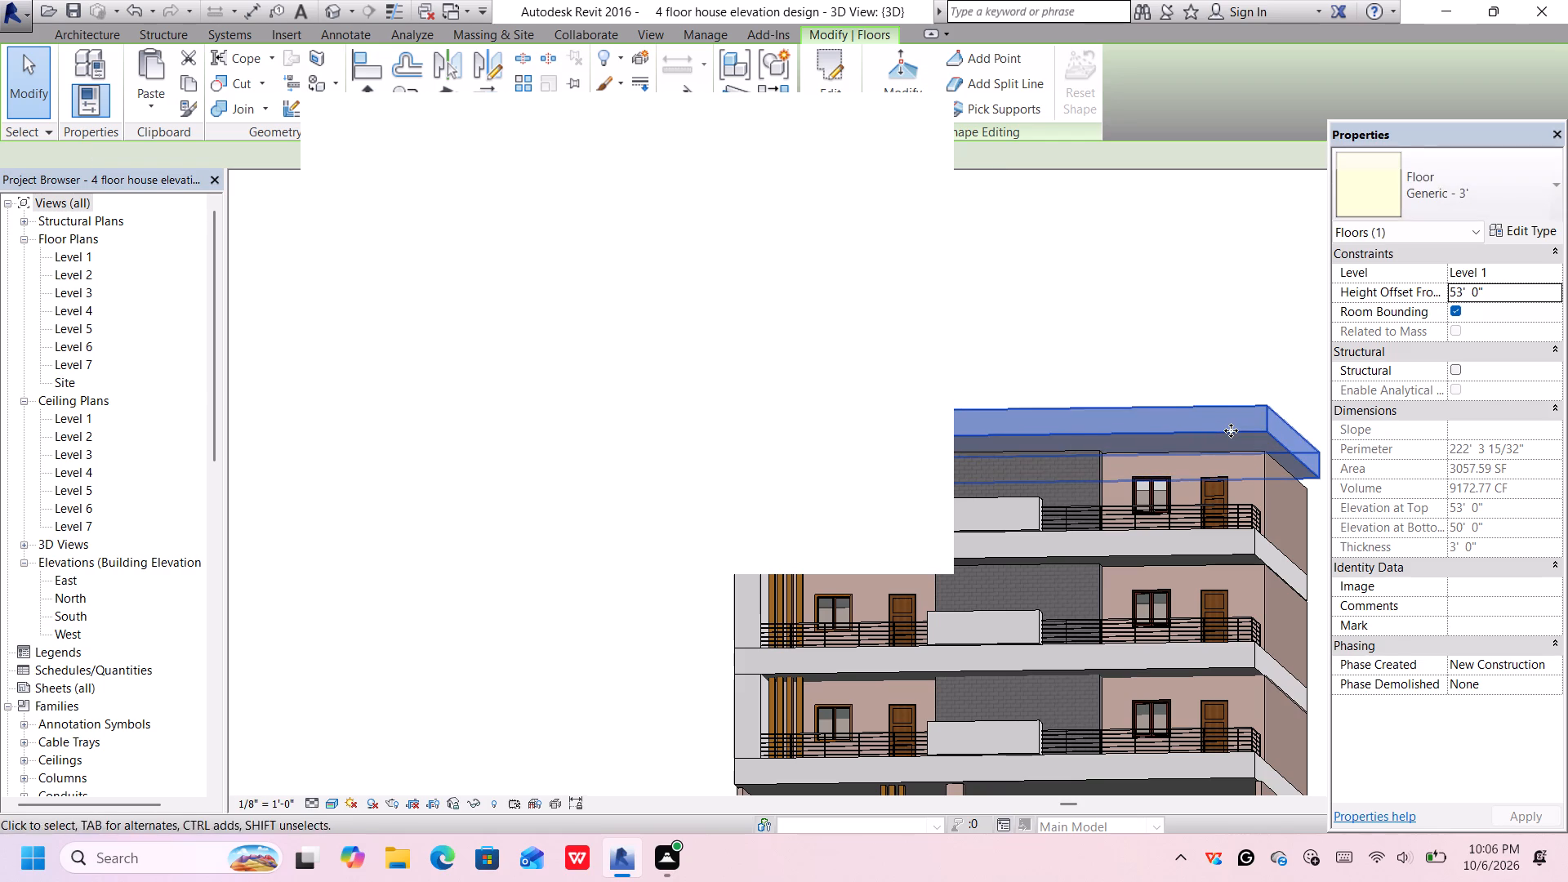
pyautogui.press('Down')
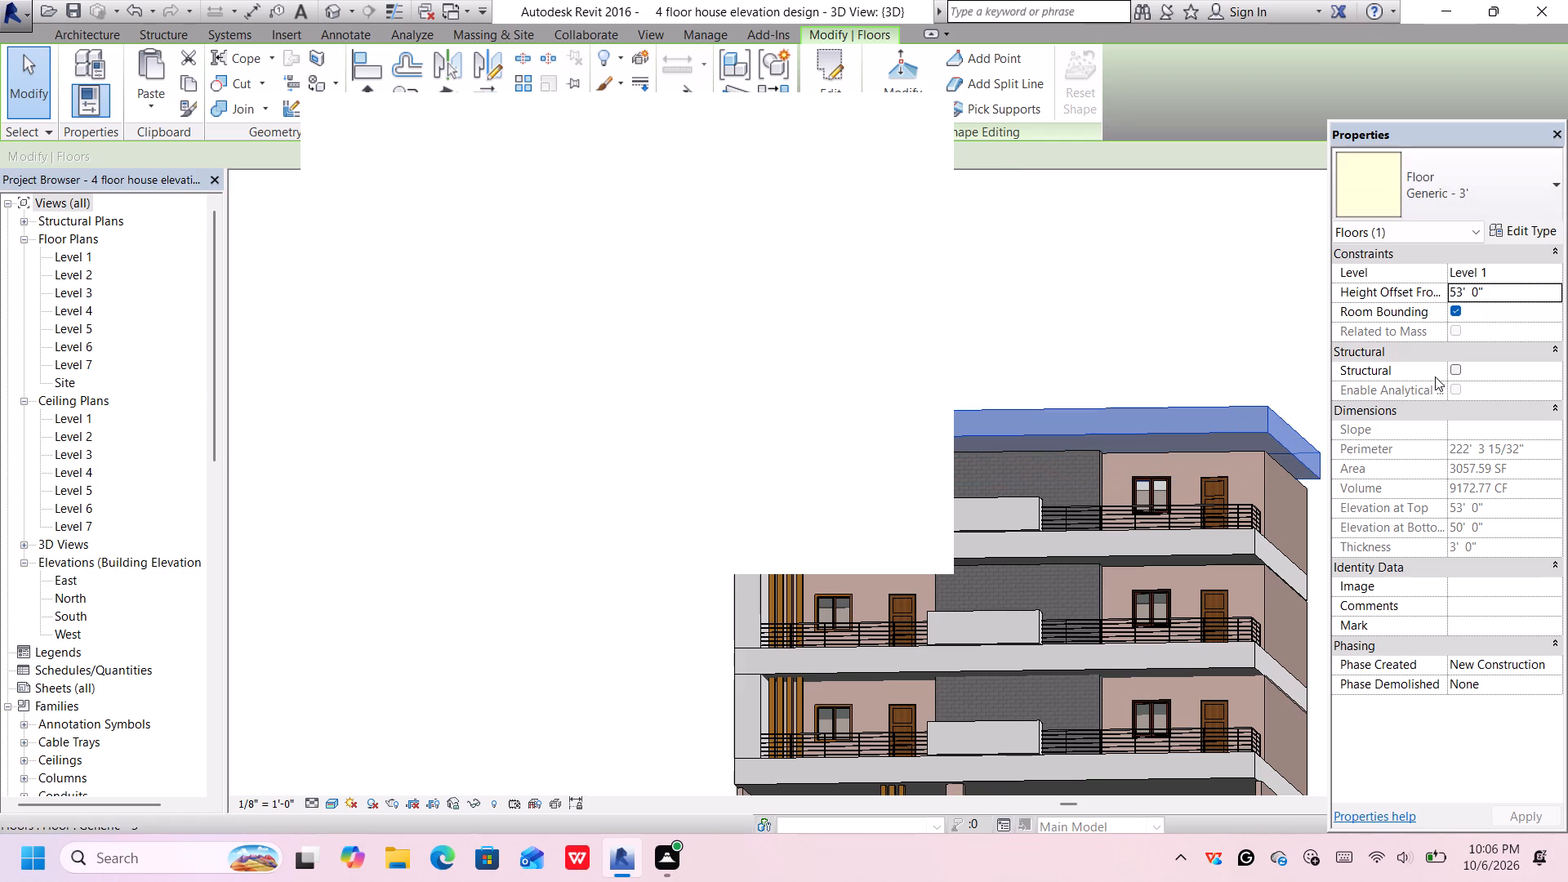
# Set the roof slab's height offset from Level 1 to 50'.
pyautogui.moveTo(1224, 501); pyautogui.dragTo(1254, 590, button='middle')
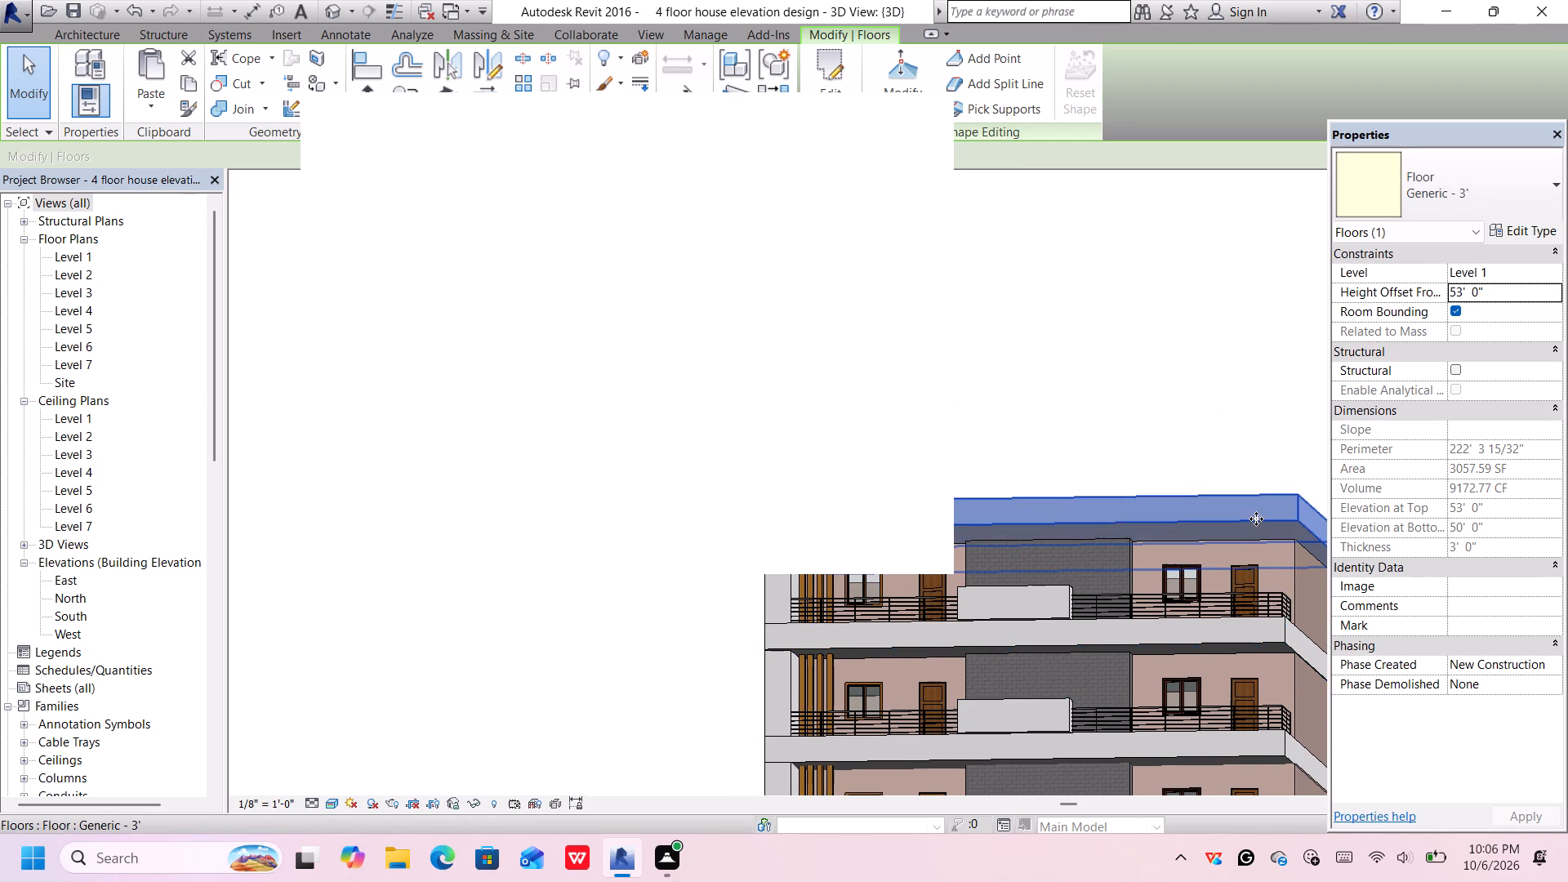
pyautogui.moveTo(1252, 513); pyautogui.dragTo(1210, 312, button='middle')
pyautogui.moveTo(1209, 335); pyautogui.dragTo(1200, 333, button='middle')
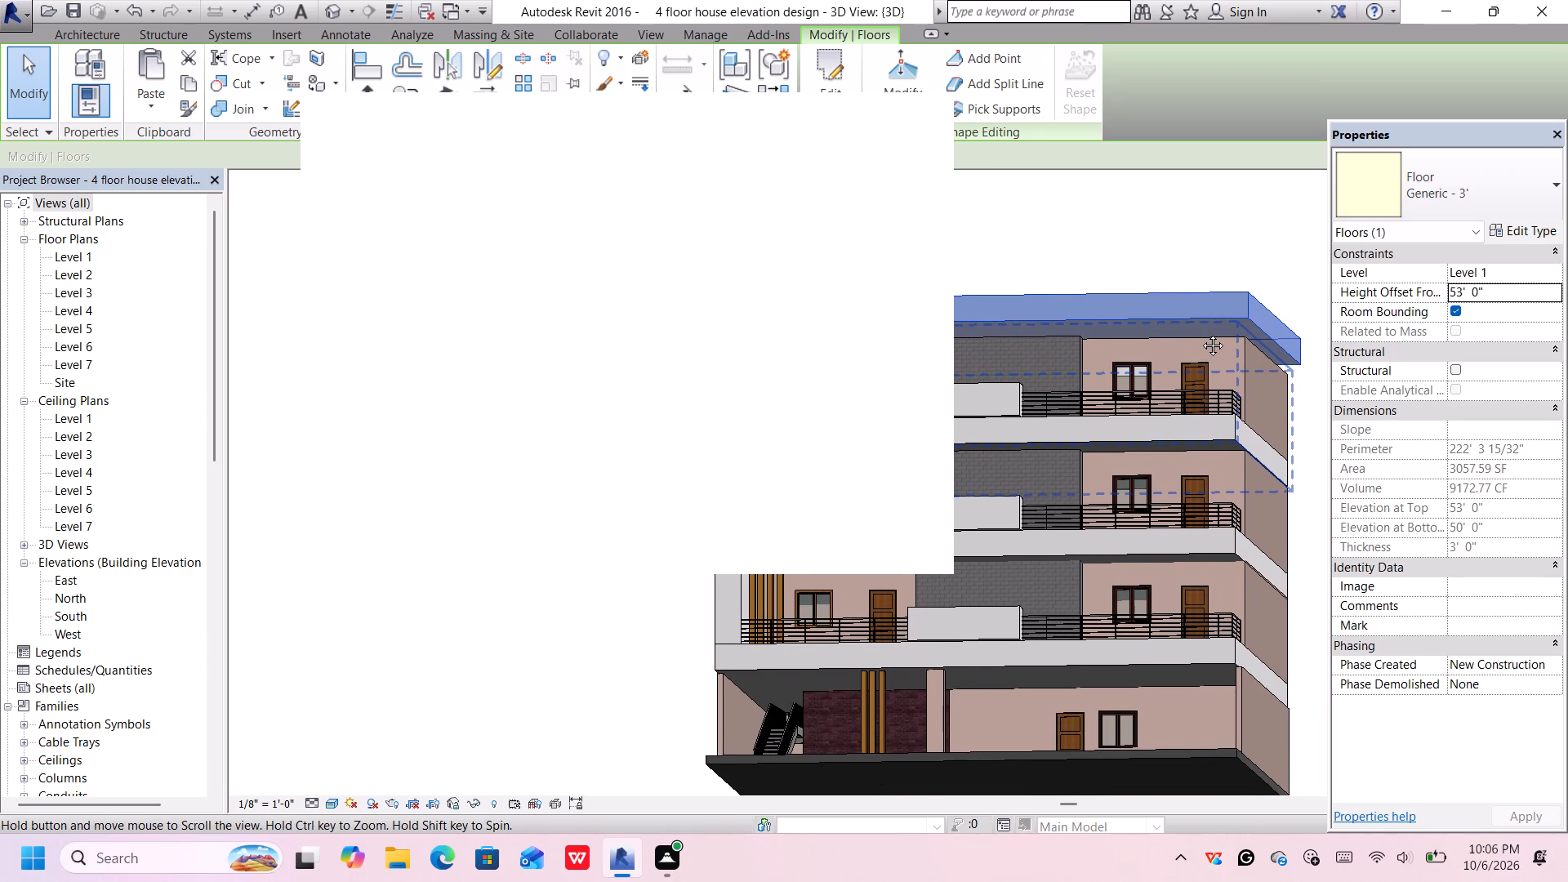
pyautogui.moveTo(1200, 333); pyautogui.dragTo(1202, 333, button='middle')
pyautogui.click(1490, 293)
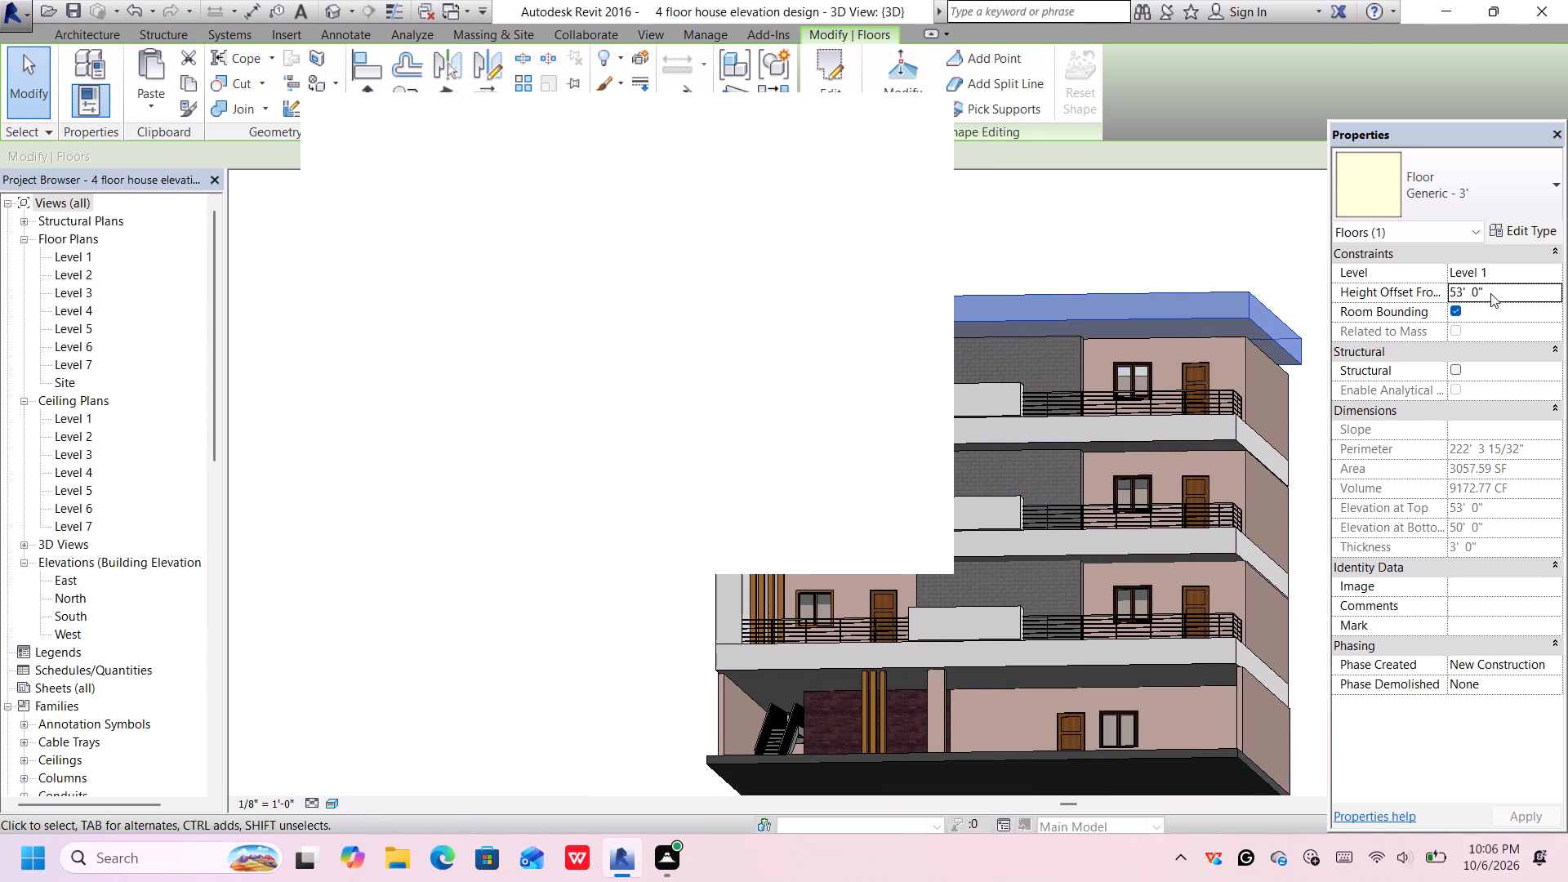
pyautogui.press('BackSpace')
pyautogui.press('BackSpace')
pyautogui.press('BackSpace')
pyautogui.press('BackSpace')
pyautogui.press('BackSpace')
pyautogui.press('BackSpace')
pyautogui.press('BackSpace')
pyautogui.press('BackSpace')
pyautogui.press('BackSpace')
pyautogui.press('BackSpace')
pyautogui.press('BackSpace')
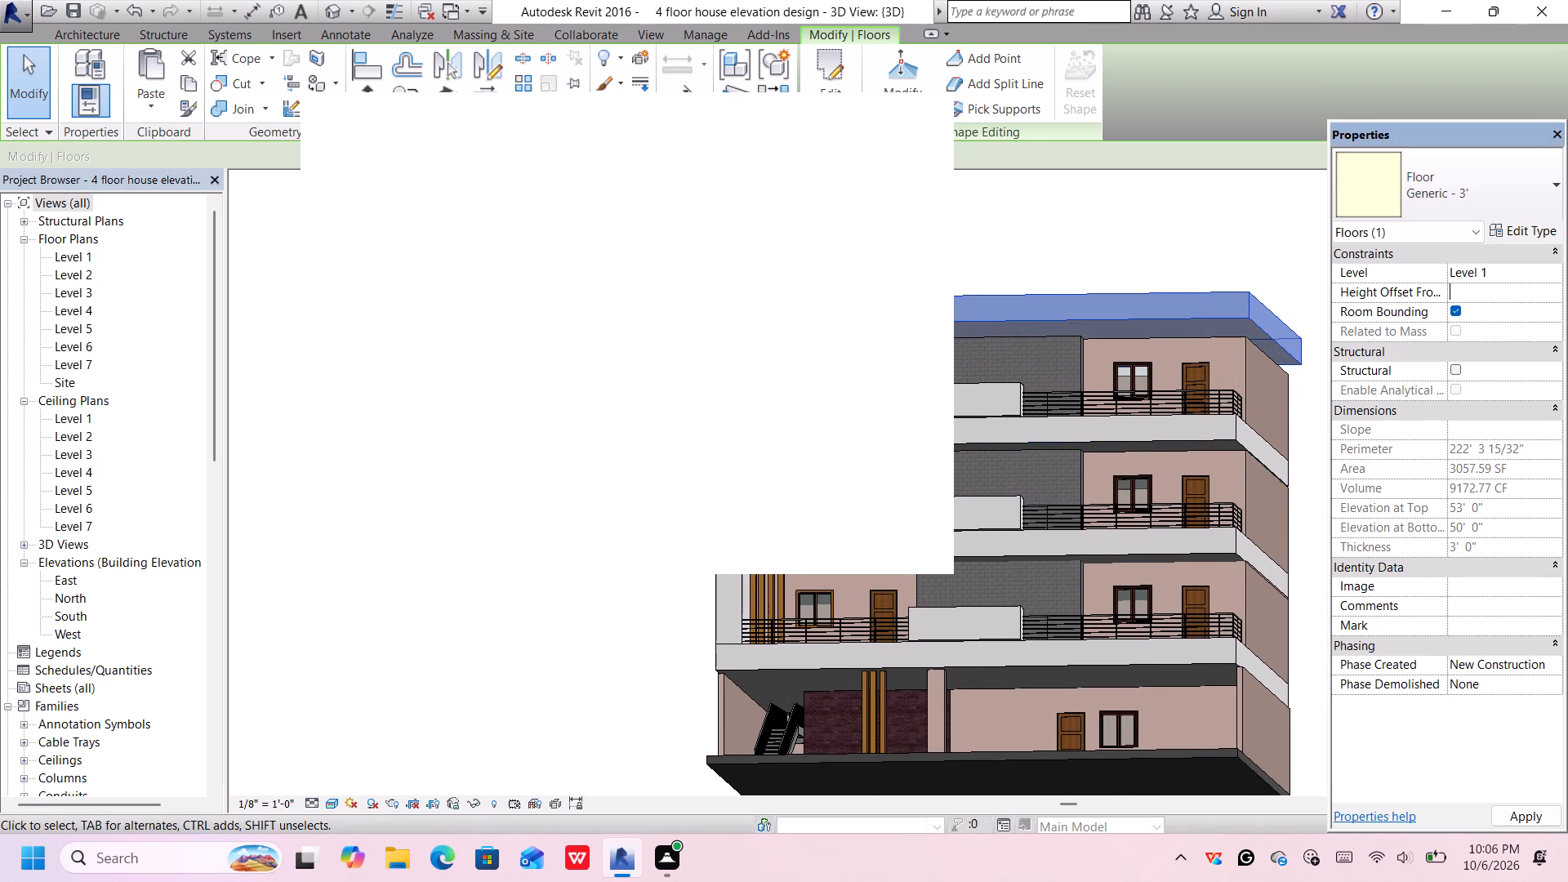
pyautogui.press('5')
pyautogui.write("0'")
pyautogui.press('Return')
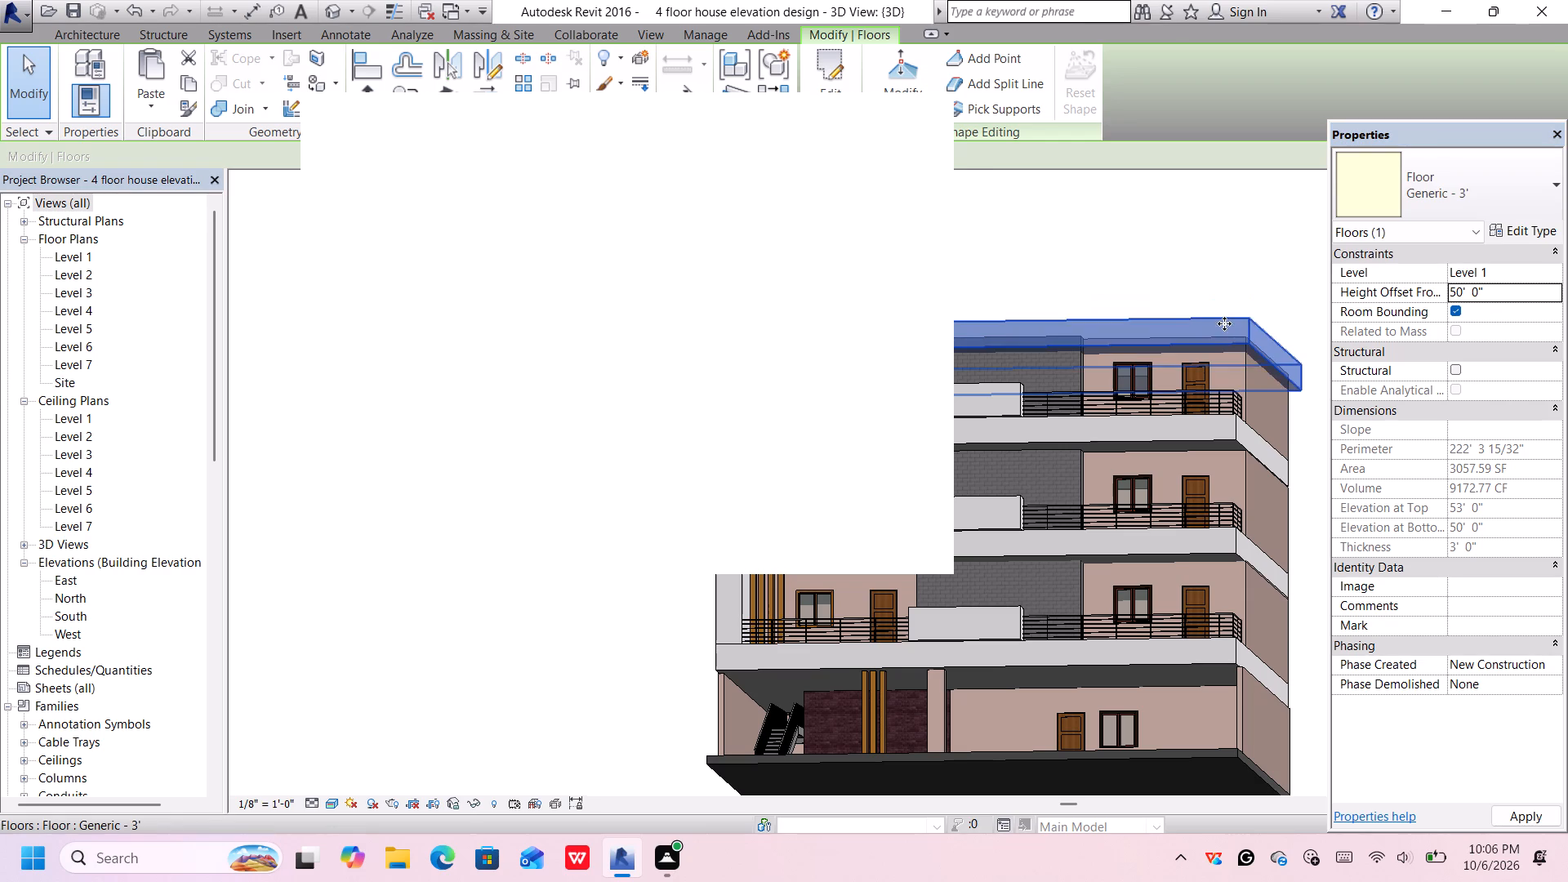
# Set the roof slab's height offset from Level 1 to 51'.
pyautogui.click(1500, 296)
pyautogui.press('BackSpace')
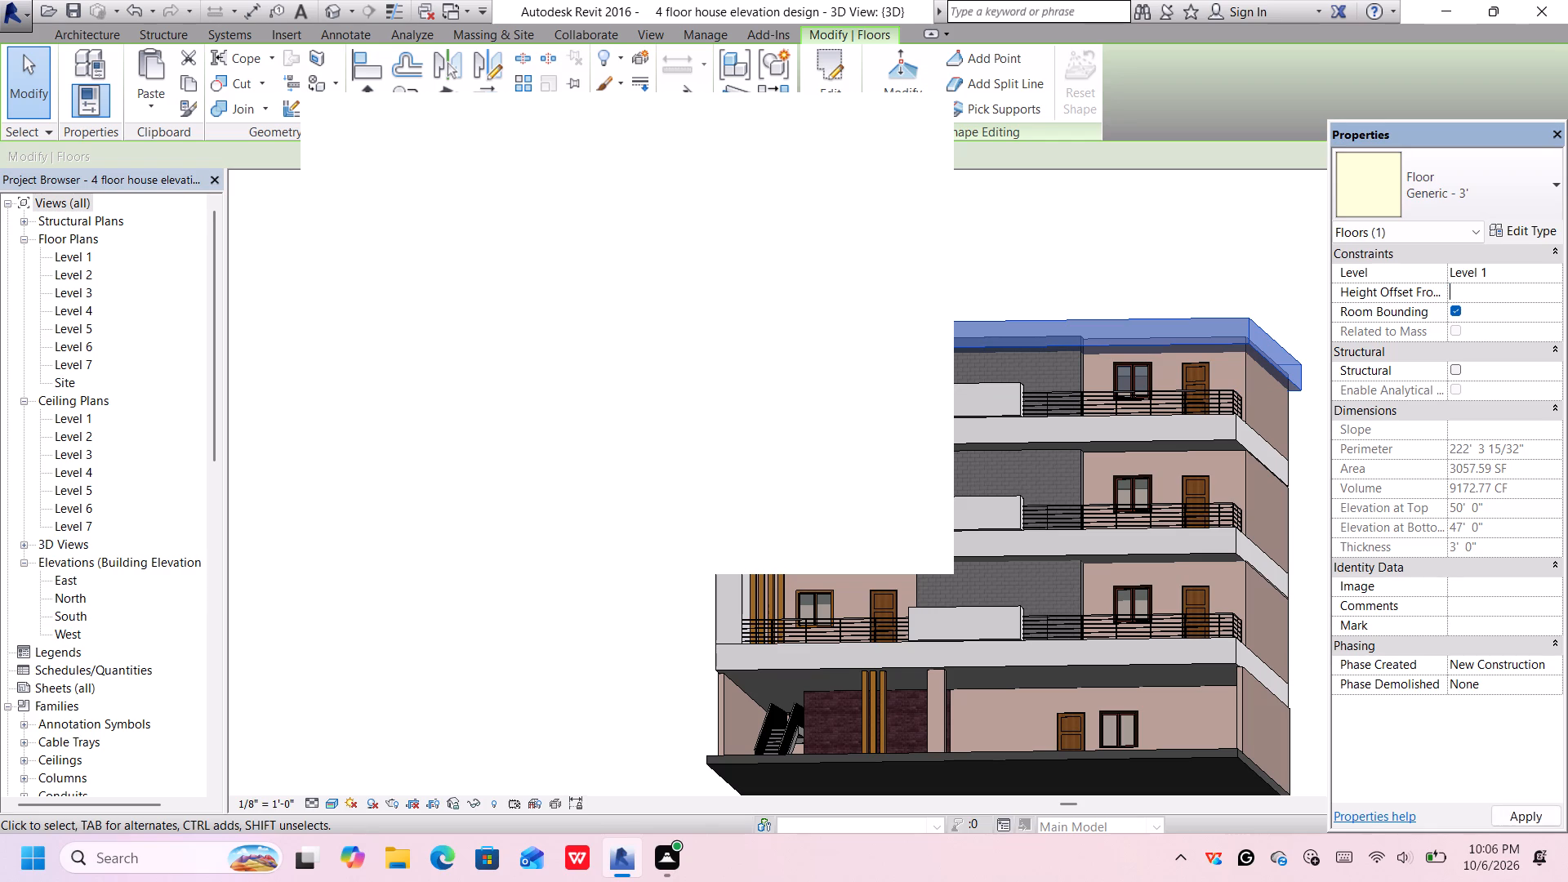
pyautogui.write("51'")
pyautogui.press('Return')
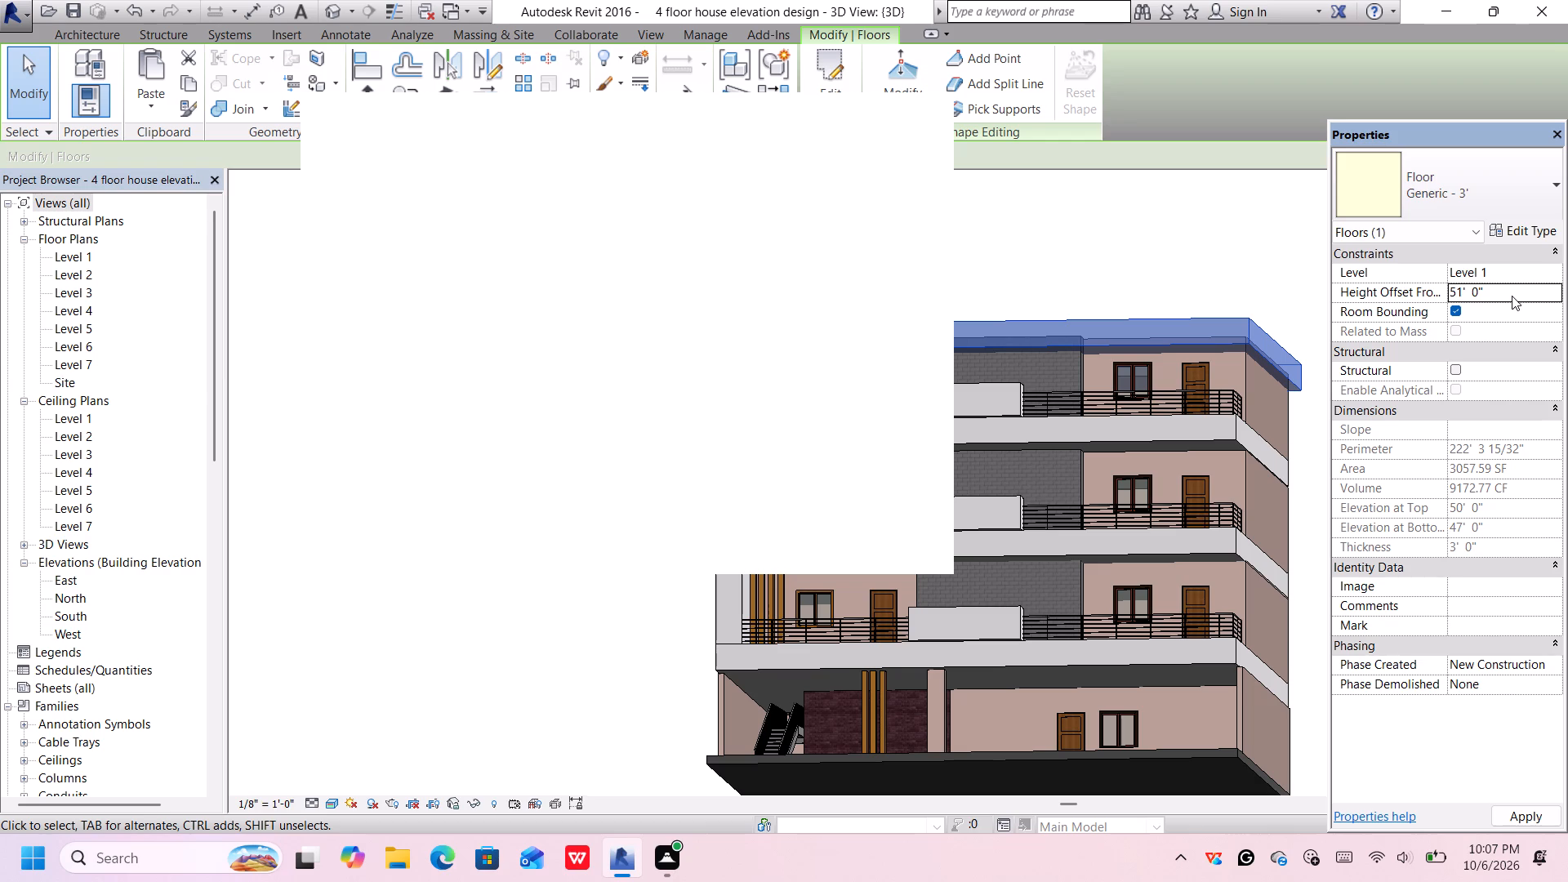
# Examine from the front and both sides how the slab's underside and edges meet the top floor's walls.
pyautogui.scroll(-1, 1230, 351)
pyautogui.scroll(1, 1278, 369)
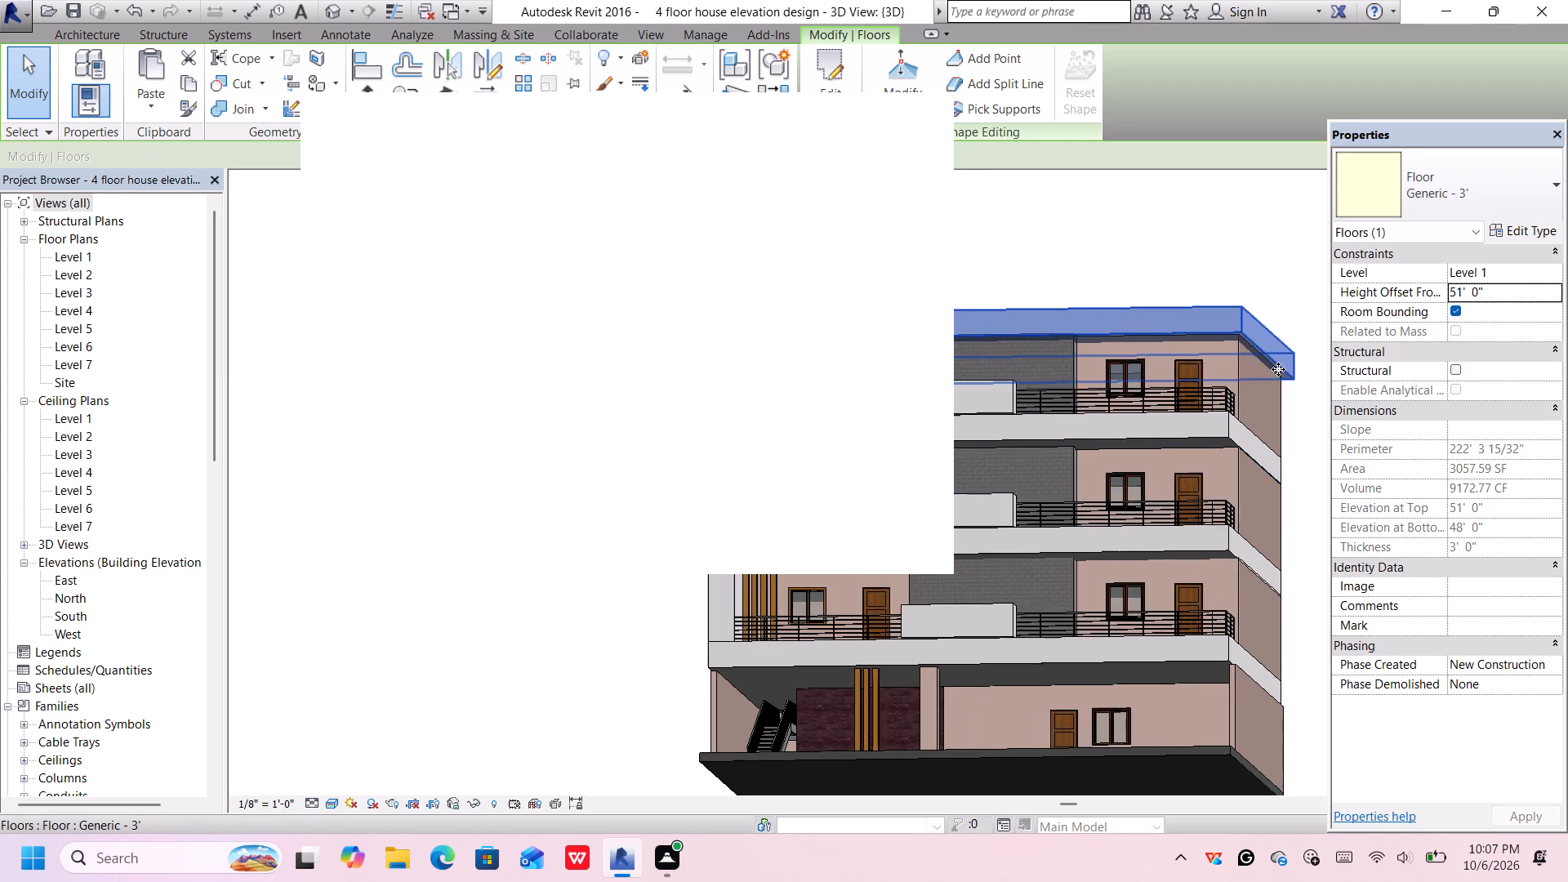
pyautogui.scroll(12, 1278, 369)
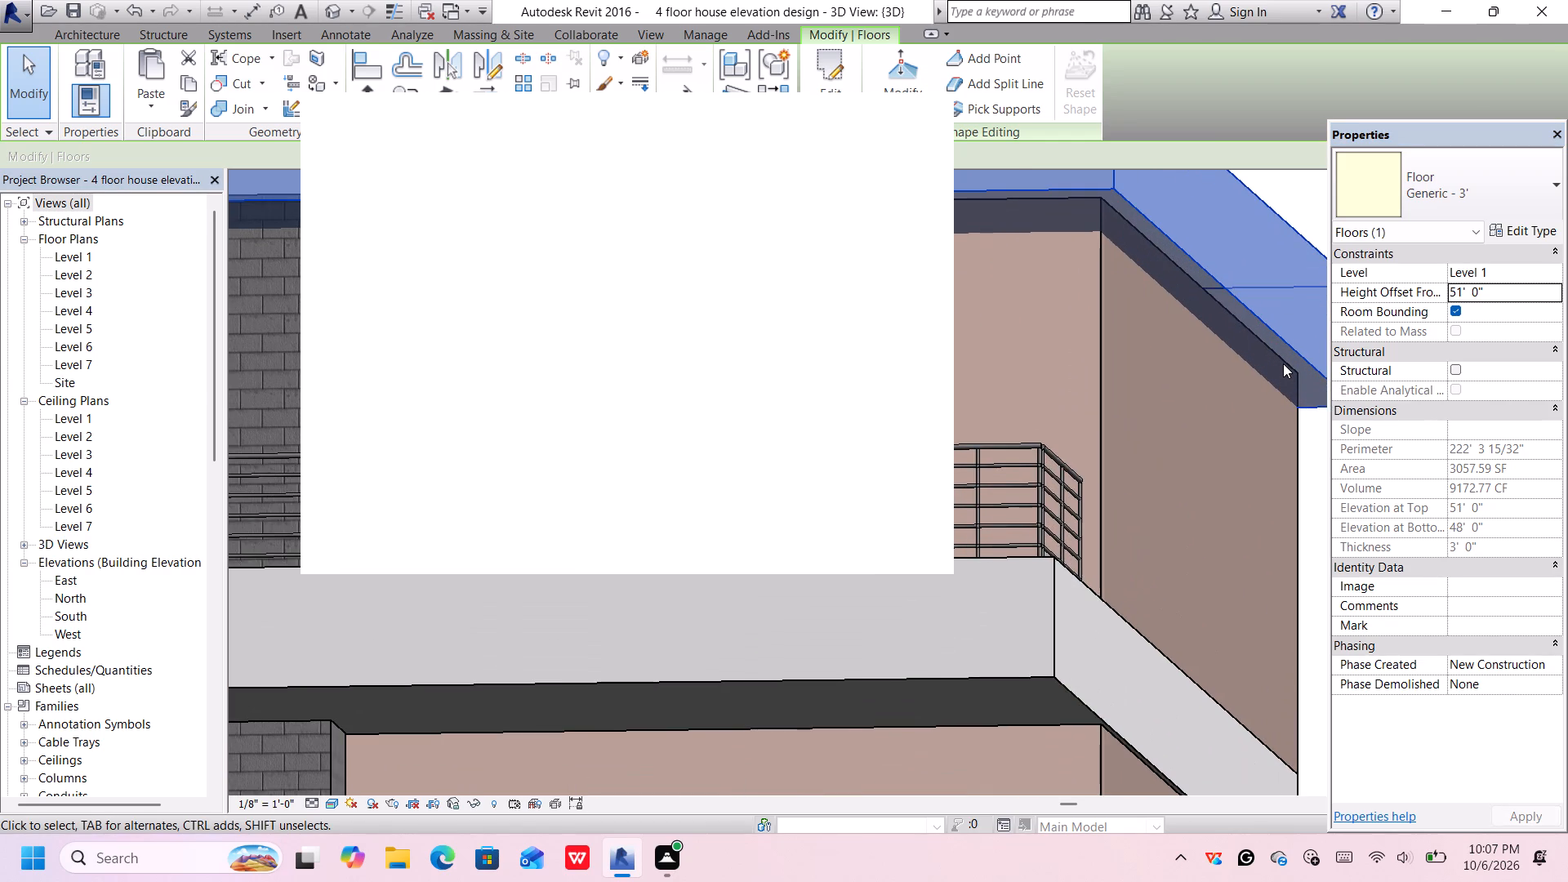
pyautogui.scroll(-17, 1283, 363)
pyautogui.moveTo(1259, 396); pyautogui.dragTo(1266, 332, button='middle')
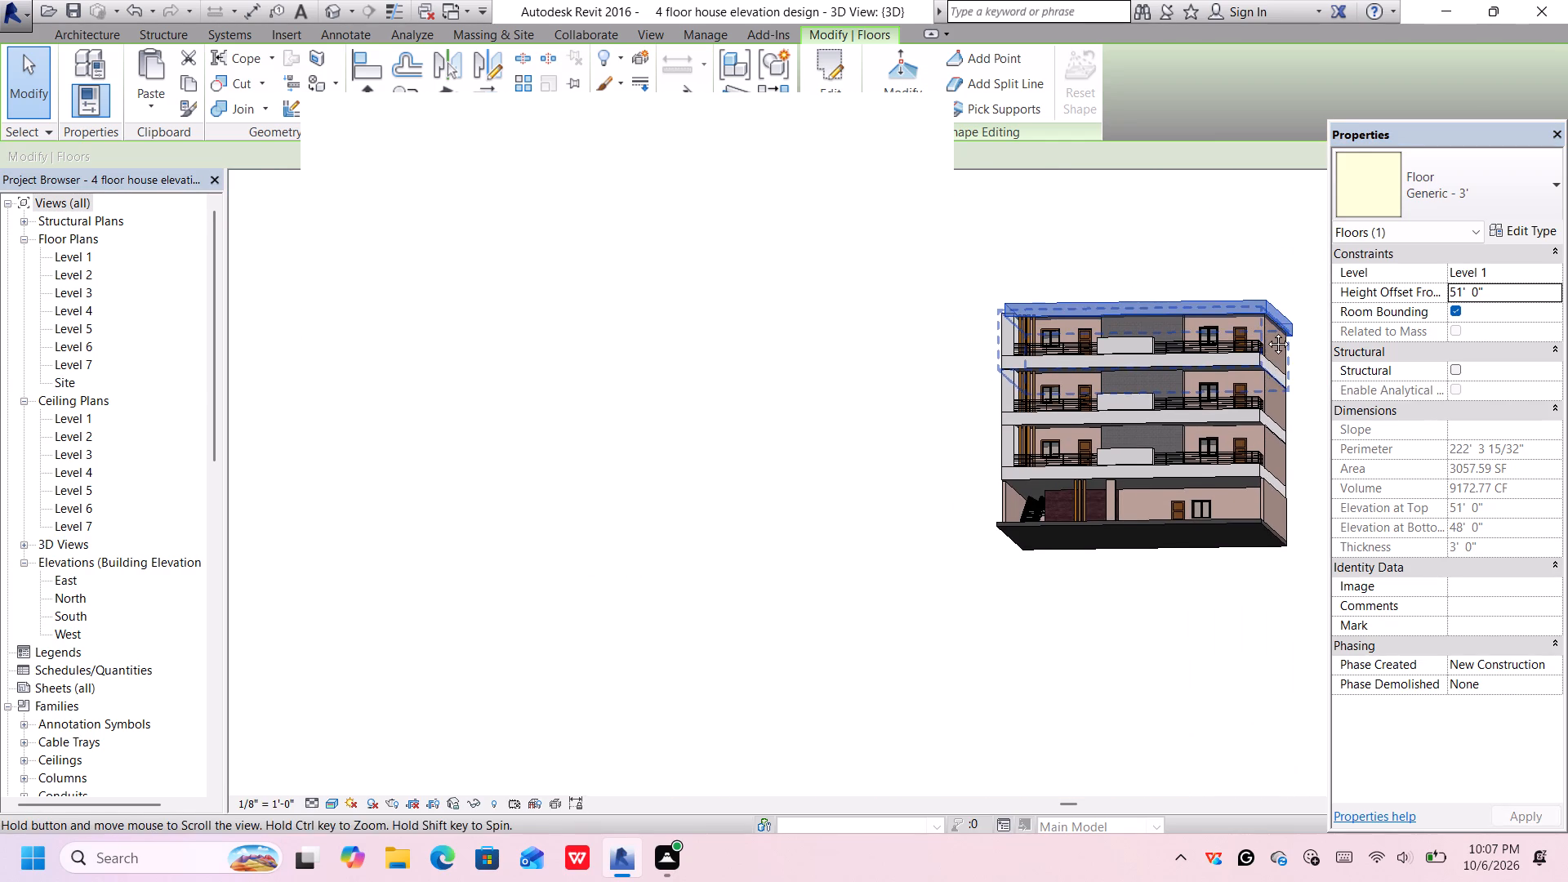
pyautogui.moveTo(1266, 332); pyautogui.dragTo(1269, 325, button='middle')
pyautogui.moveTo(1258, 341); pyautogui.dragTo(1258, 343, button='middle')
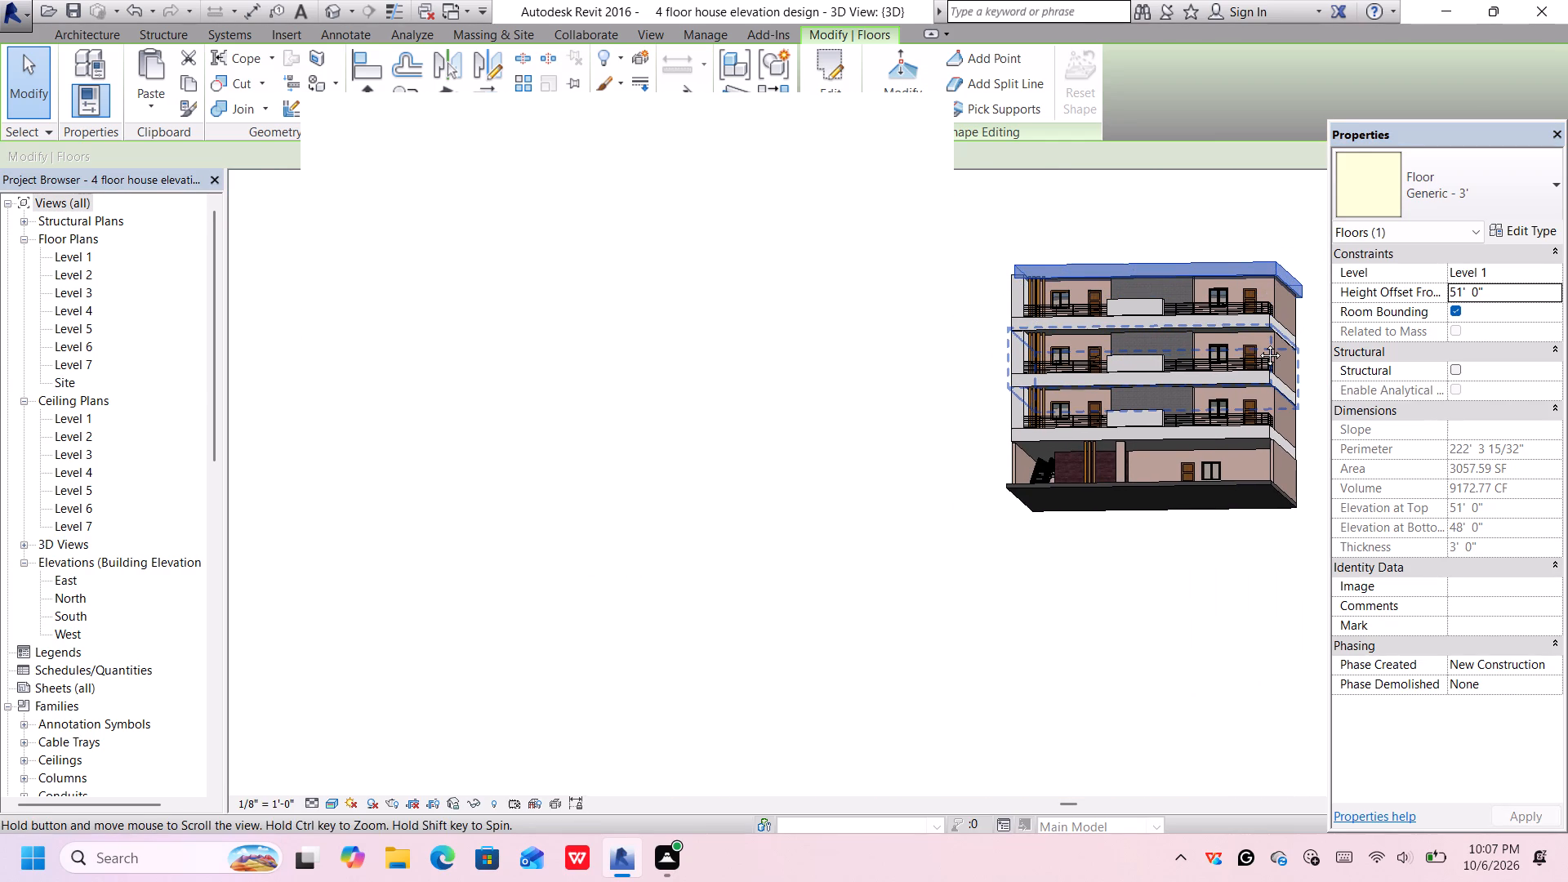
pyautogui.moveTo(1258, 343); pyautogui.dragTo(1280, 493, button='middle')
pyautogui.scroll(1, 1102, 317)
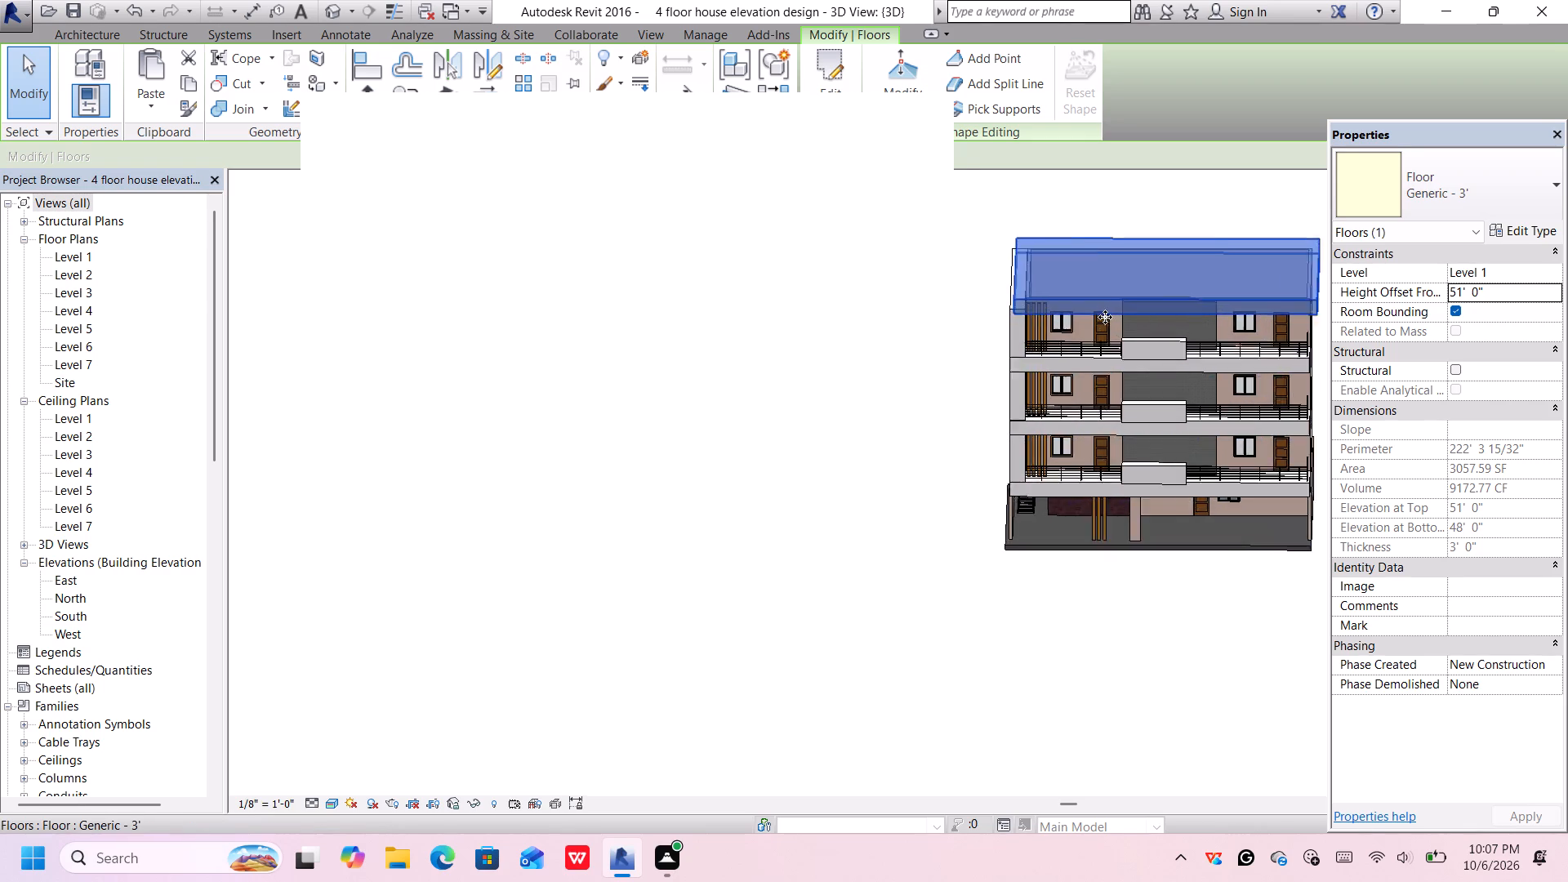
pyautogui.scroll(3, 1105, 317)
pyautogui.moveTo(1130, 315); pyautogui.dragTo(1151, 338, button='middle')
pyautogui.moveTo(1164, 336); pyautogui.dragTo(1165, 336, button='middle')
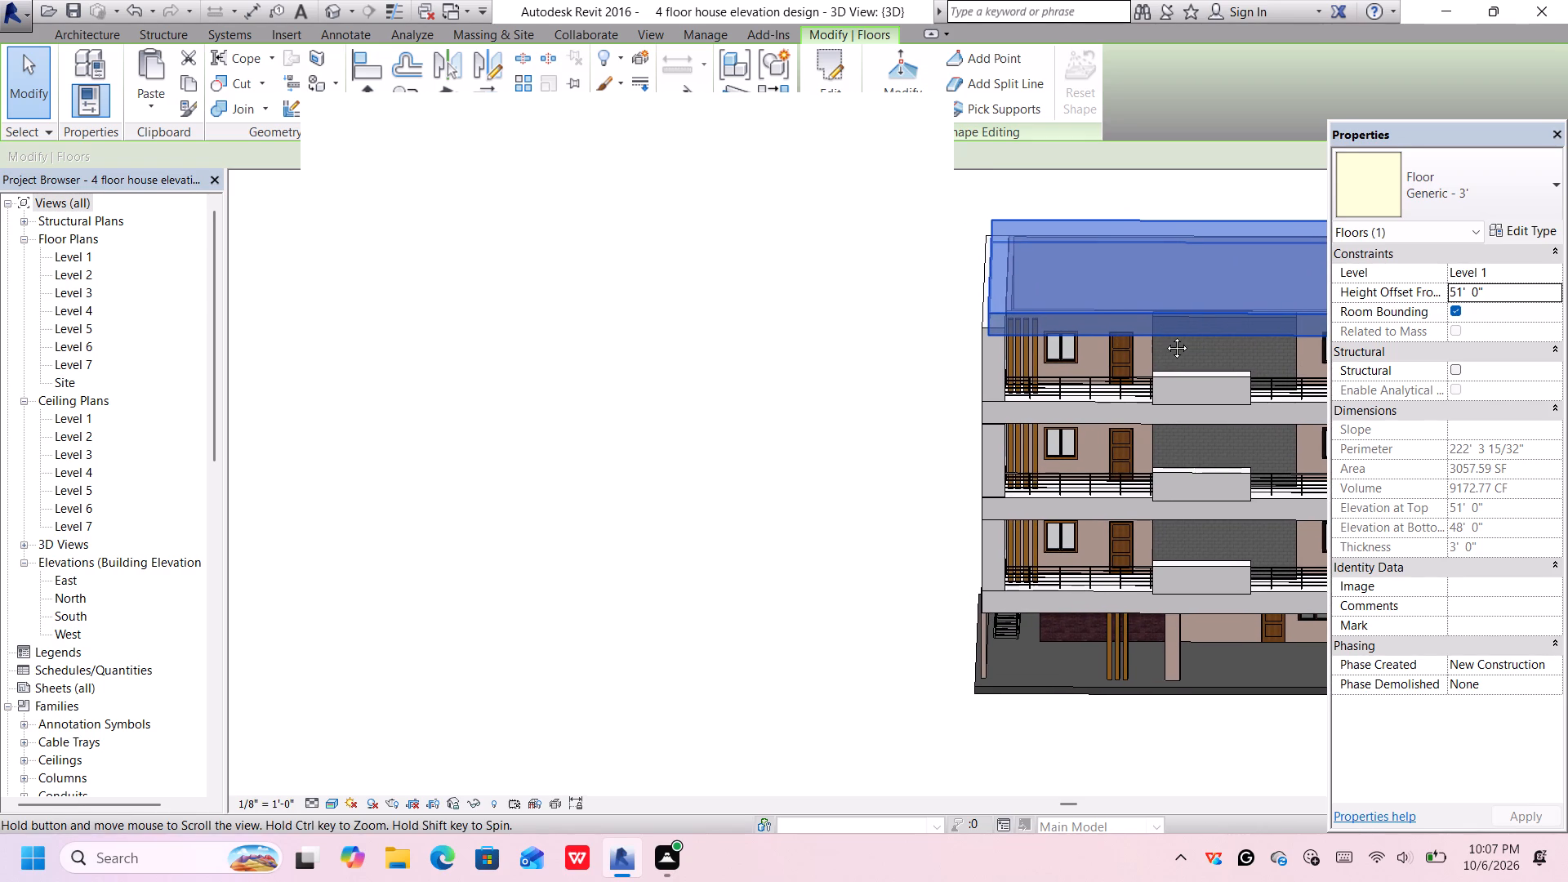
pyautogui.moveTo(1165, 336); pyautogui.dragTo(1173, 329, button='middle')
pyautogui.moveTo(1173, 328); pyautogui.dragTo(1173, 330, button='middle')
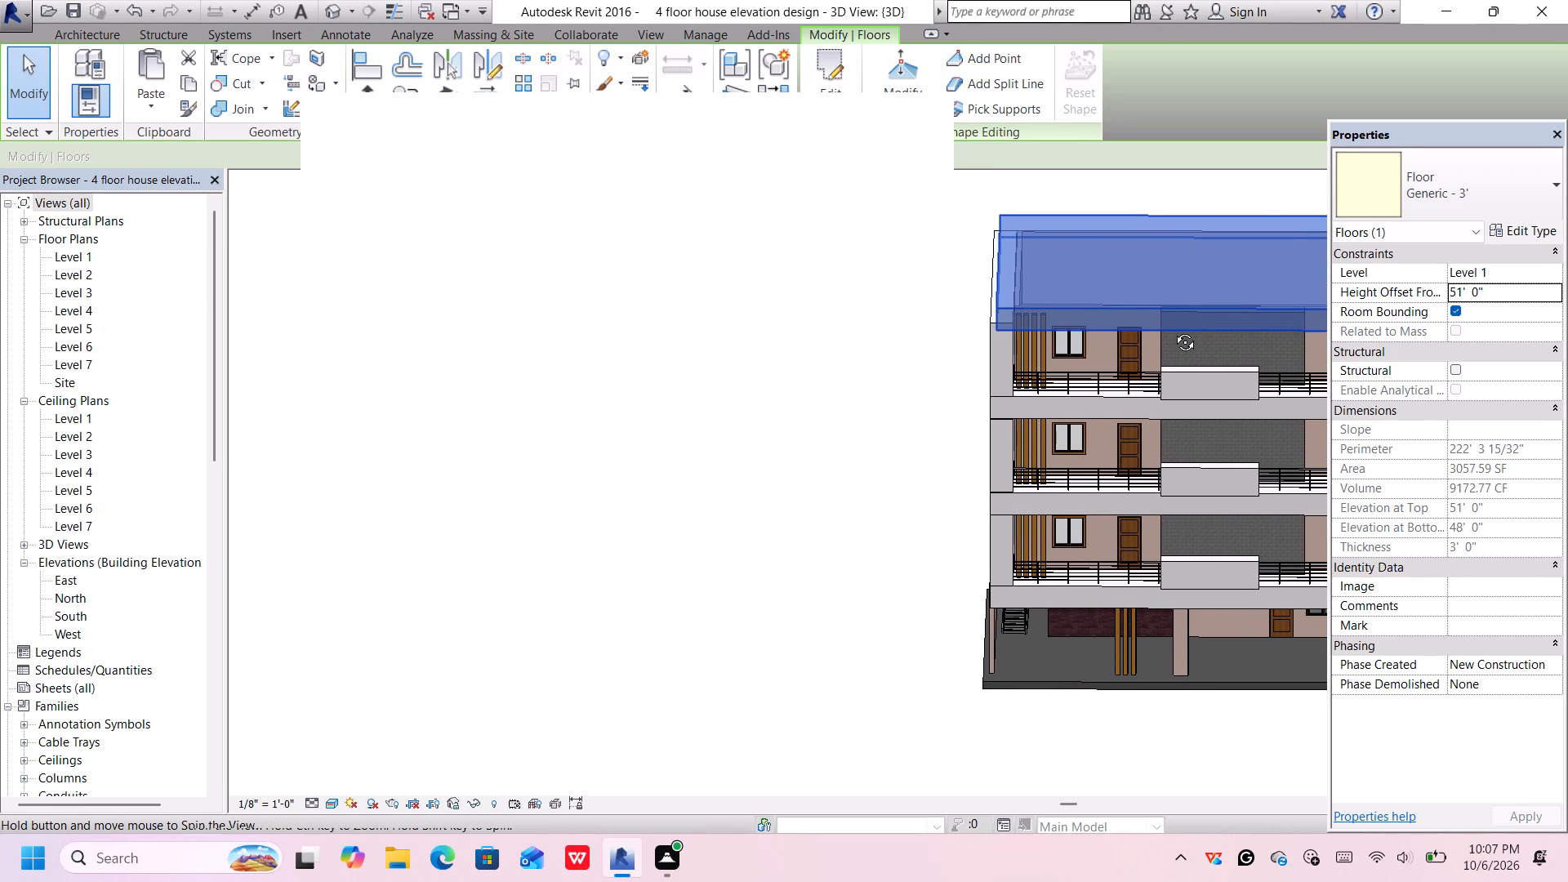
pyautogui.moveTo(1173, 330); pyautogui.dragTo(1280, 350, button='middle')
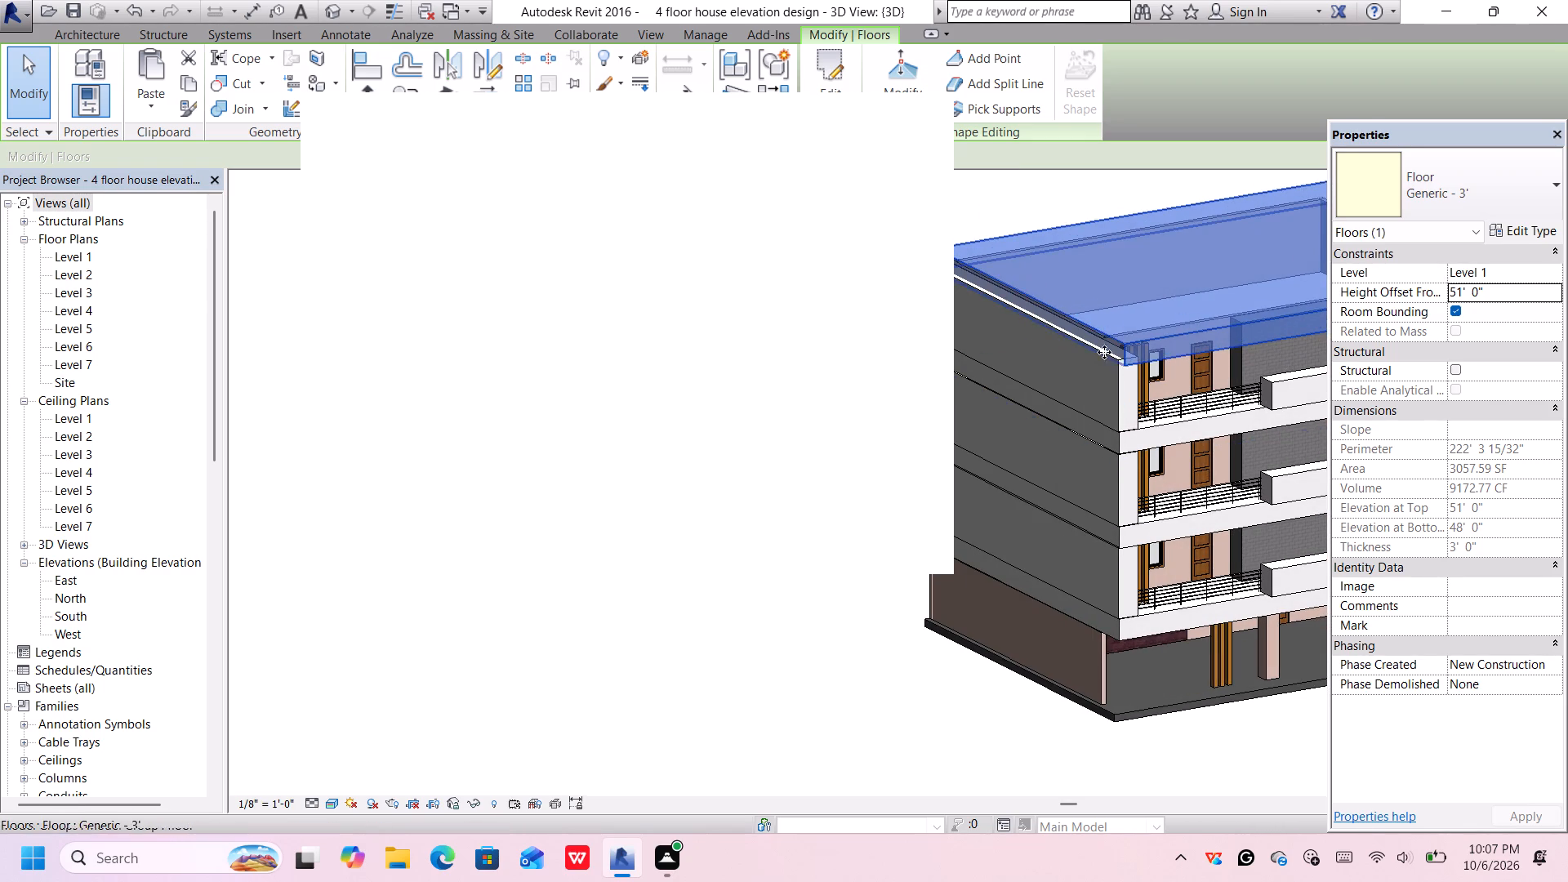
pyautogui.keyDown('shift'); pyautogui.moveTo(1105, 350); pyautogui.dragTo(1186, 375, button='middle'); pyautogui.keyUp('shift')
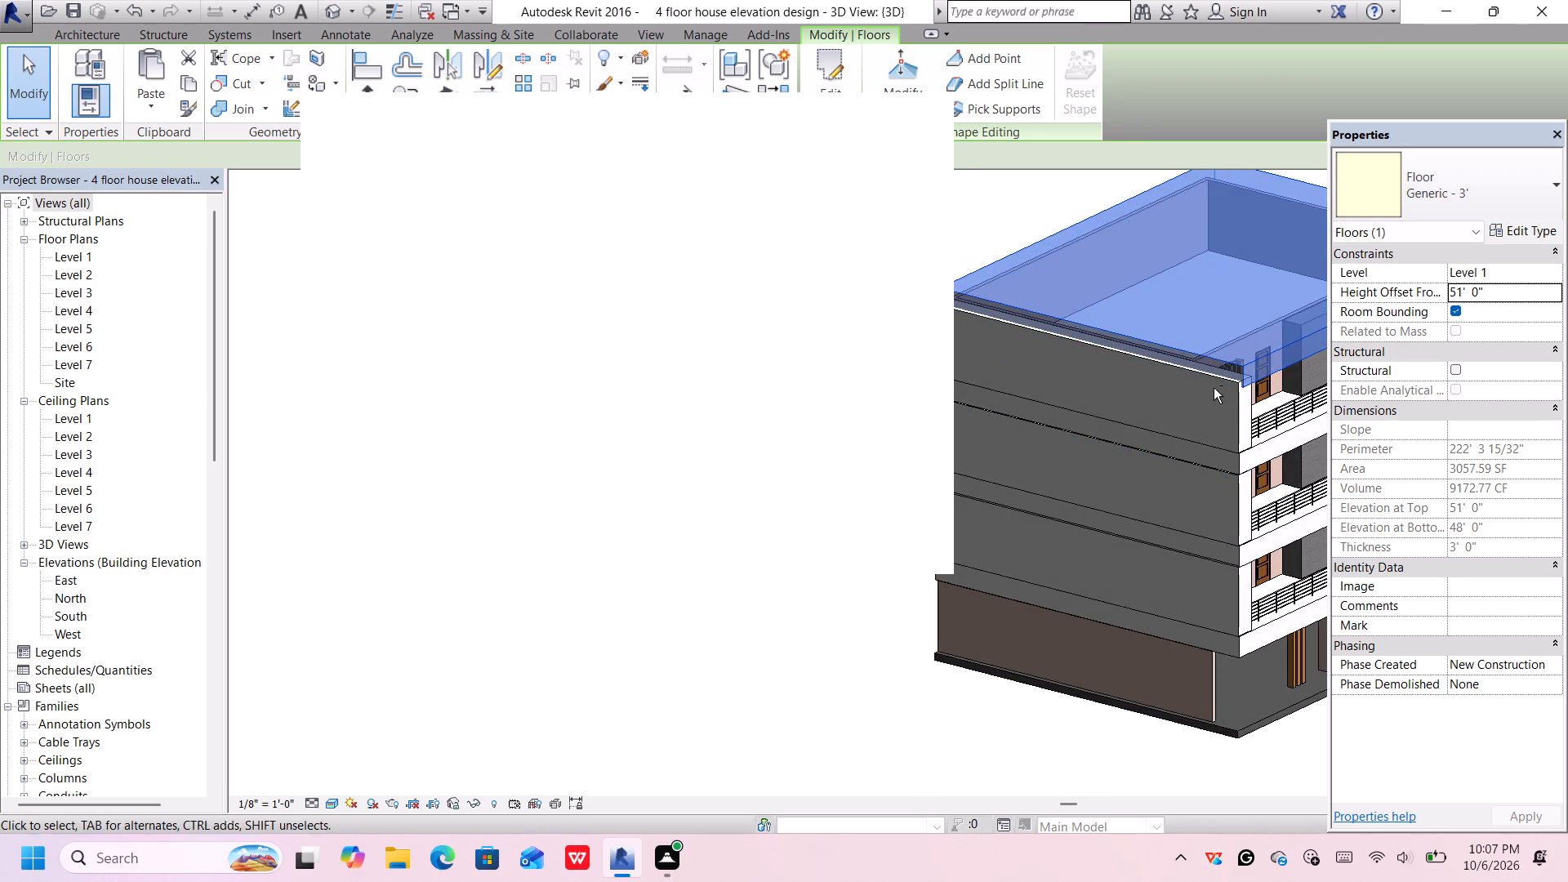
pyautogui.keyDown('shift'); pyautogui.scroll(5, 1218, 387); pyautogui.keyUp('shift')
pyautogui.keyDown('shift'); pyautogui.moveTo(1258, 382); pyautogui.dragTo(1040, 371, button='middle'); pyautogui.keyUp('shift')
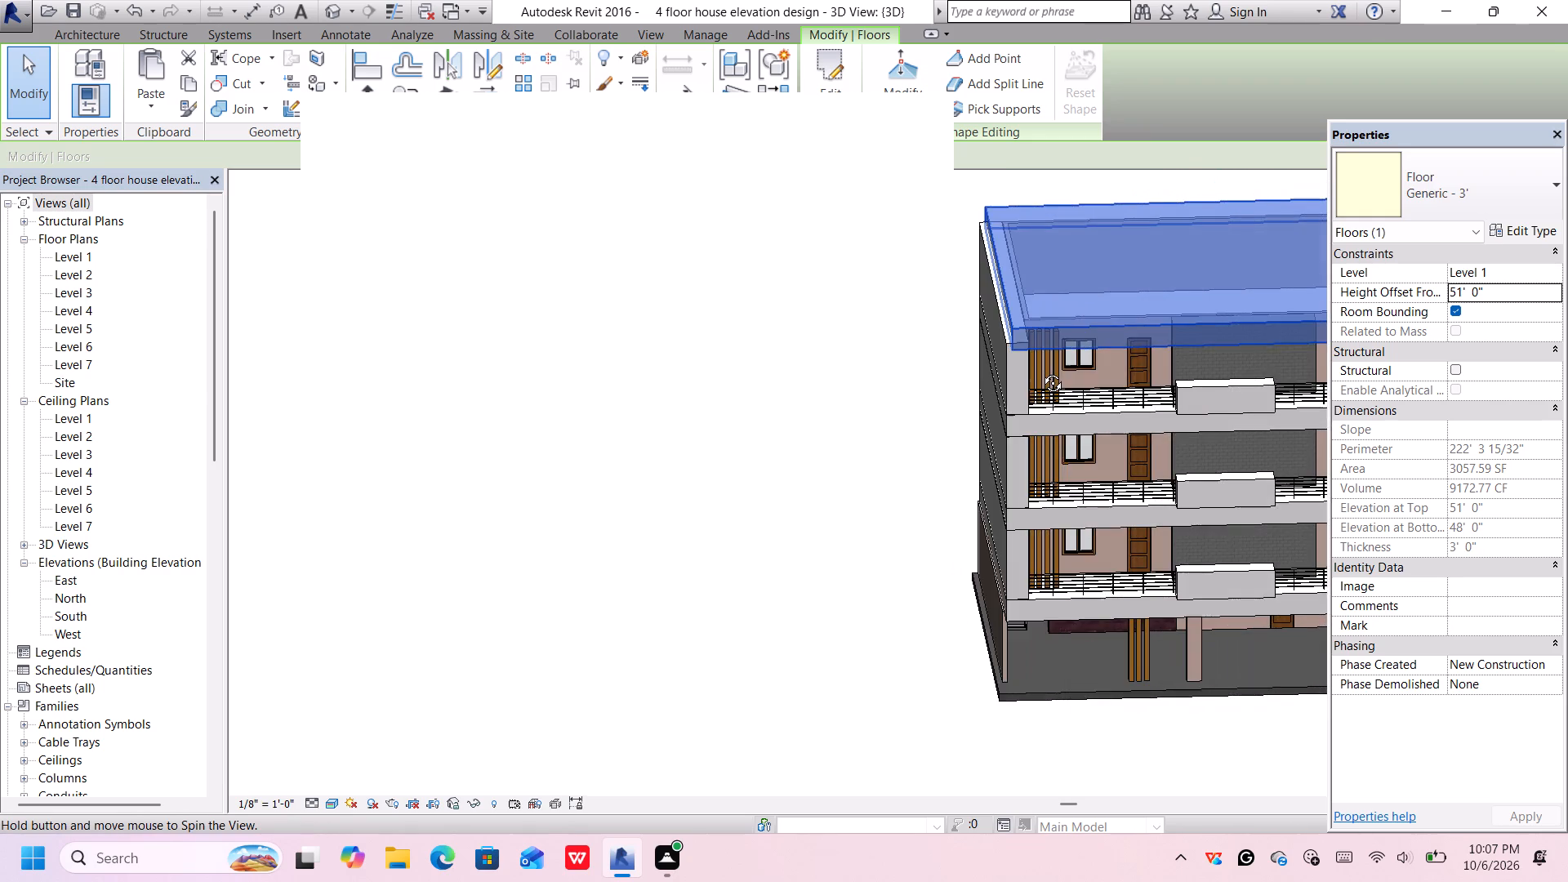
pyautogui.keyDown('shift'); pyautogui.moveTo(1040, 371); pyautogui.dragTo(1270, 367, button='middle'); pyautogui.keyUp('shift')
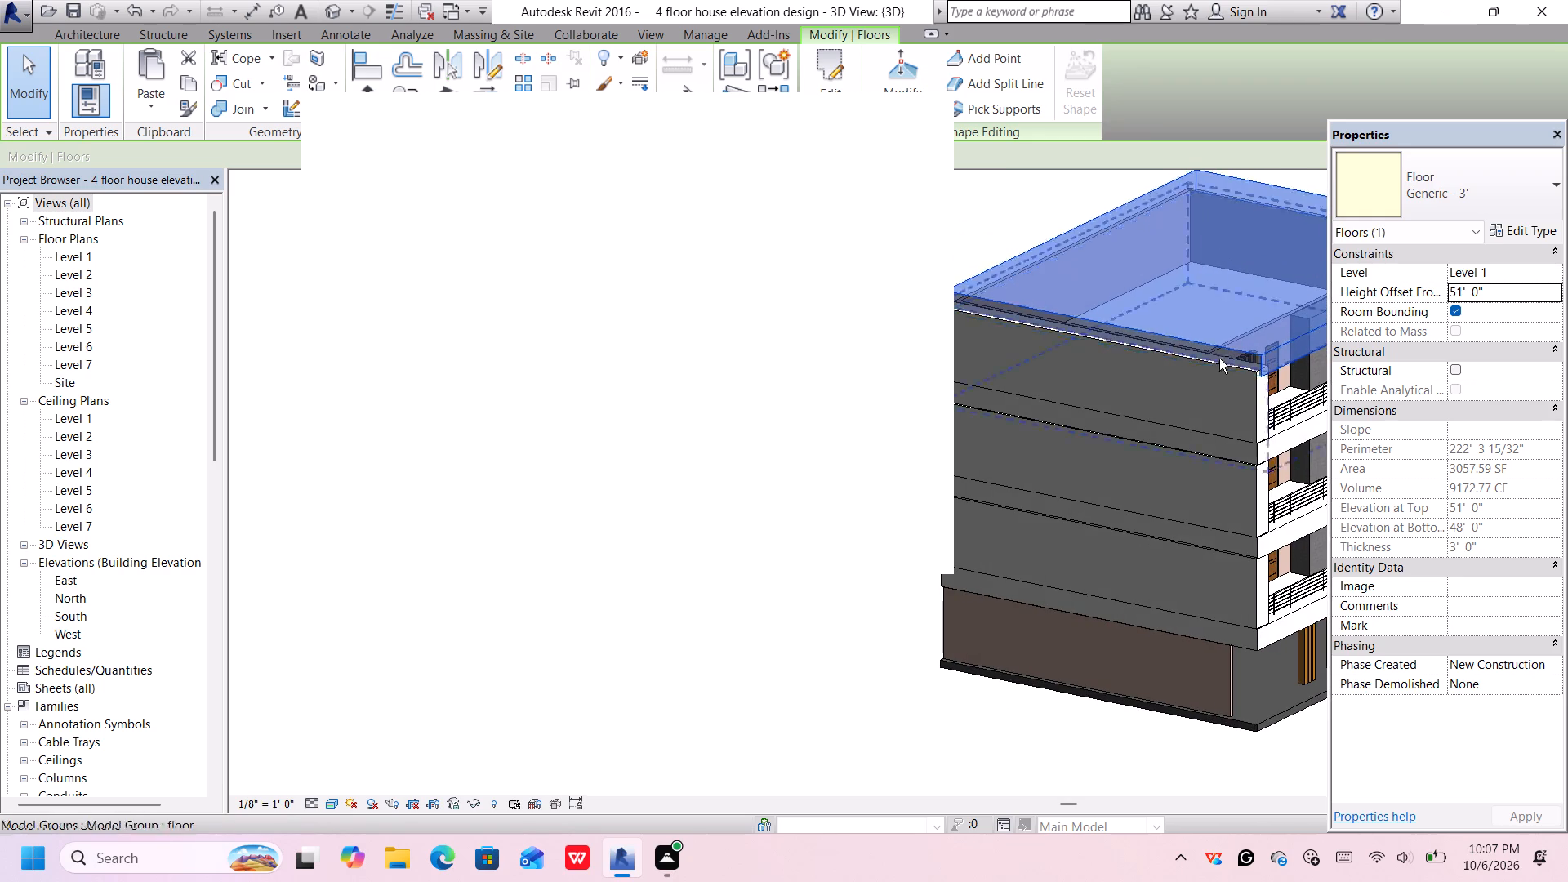
pyautogui.keyDown('shift'); pyautogui.scroll(6, 1211, 359); pyautogui.keyUp('shift')
pyautogui.scroll(-4, 1214, 355)
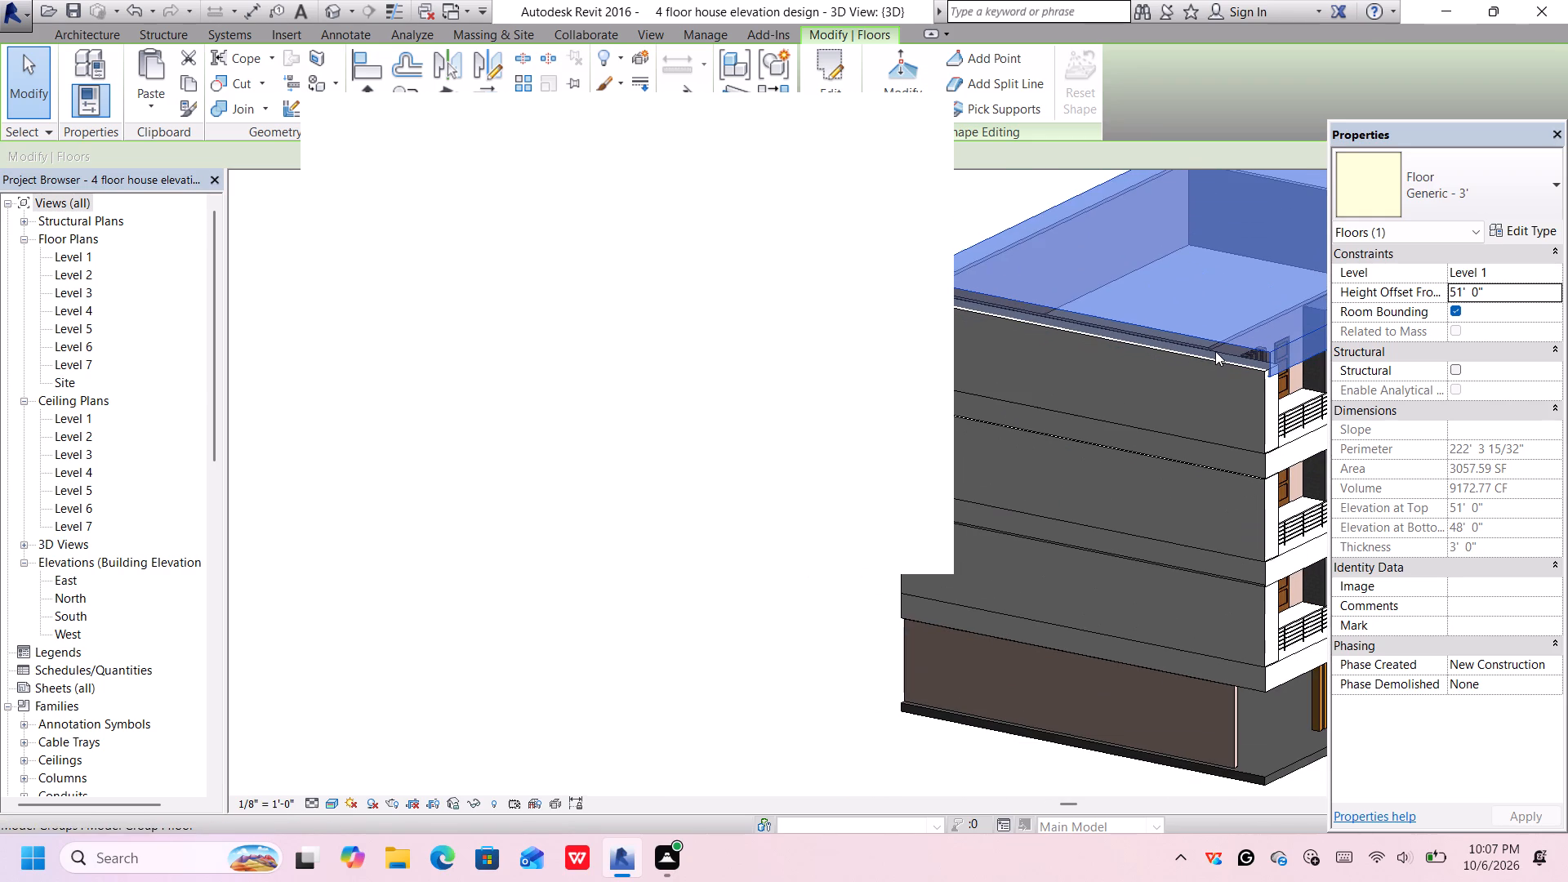
pyautogui.scroll(-1, 1215, 351)
pyautogui.click(1217, 350)
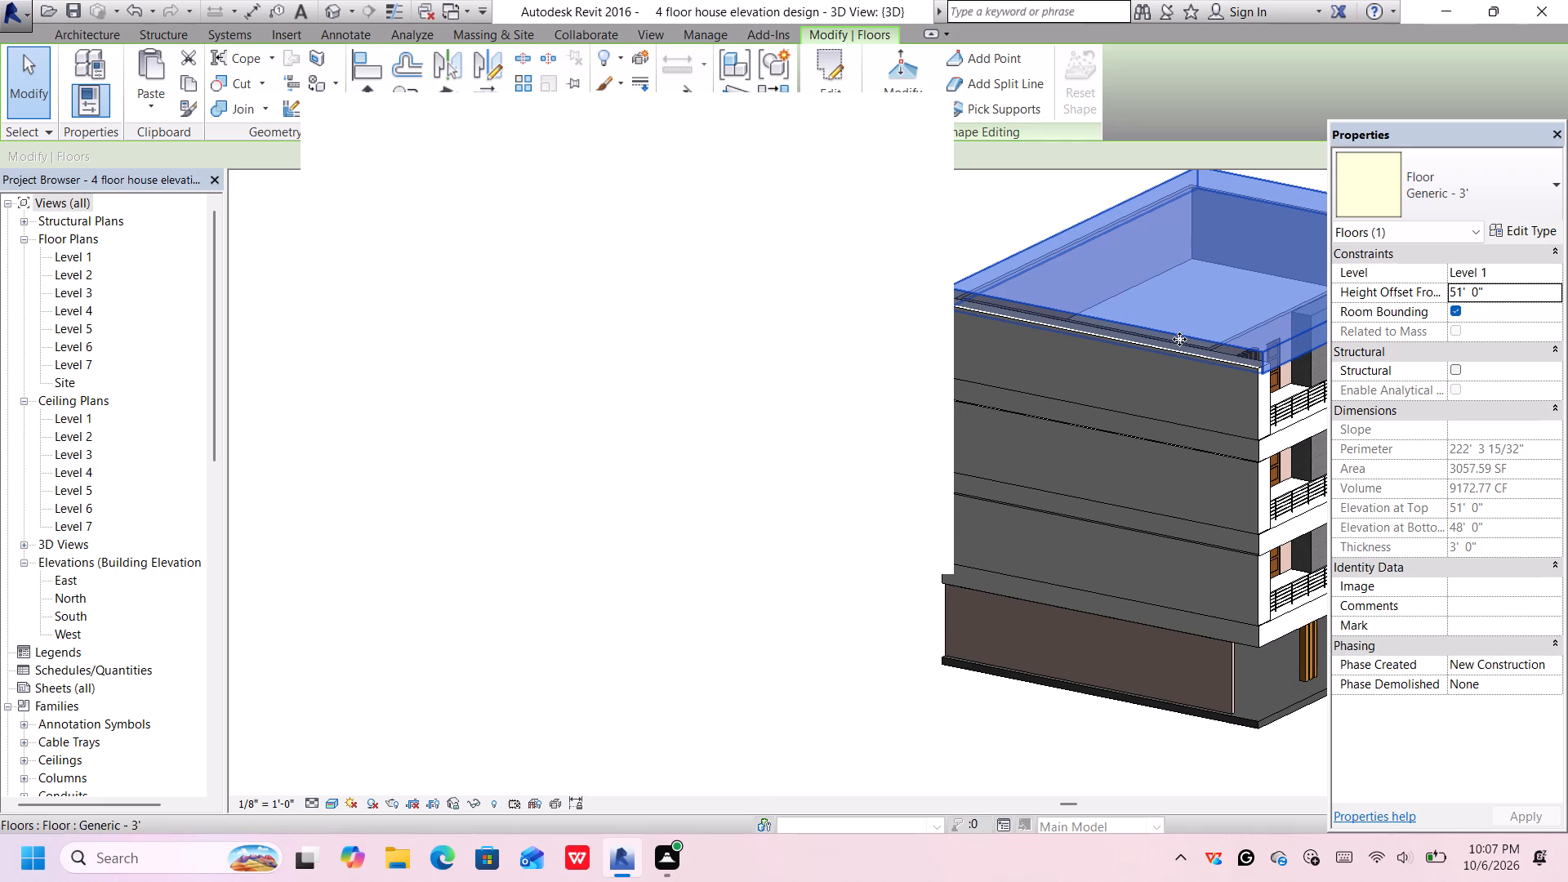
pyautogui.moveTo(1179, 339); pyautogui.dragTo(1182, 349, button='middle')
pyautogui.moveTo(1195, 352); pyautogui.dragTo(1188, 334, button='middle')
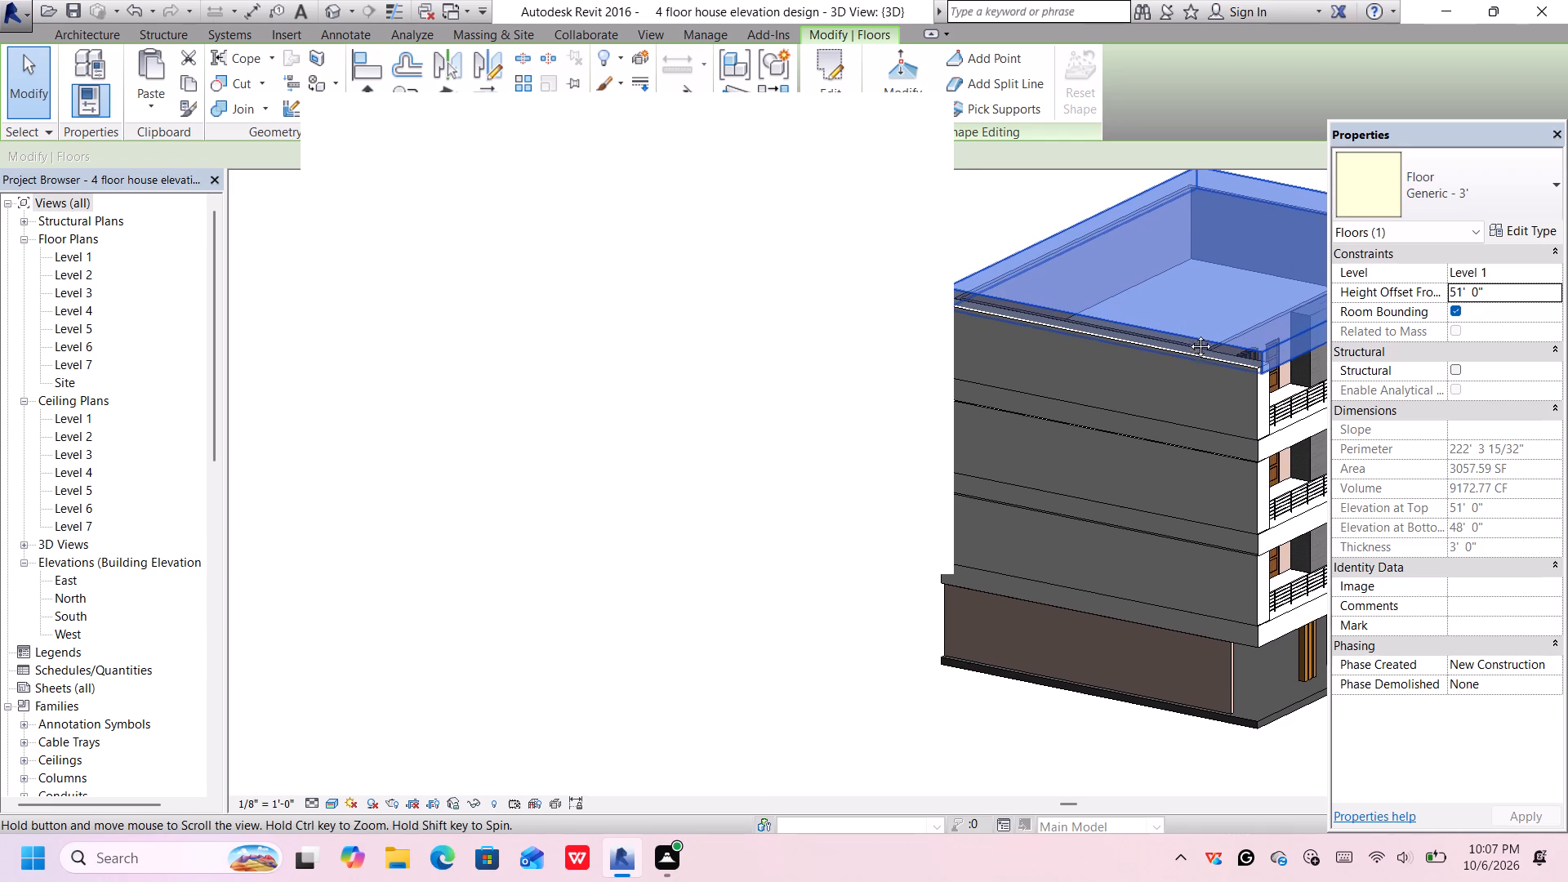
pyautogui.moveTo(1188, 334); pyautogui.dragTo(1171, 370, button='middle')
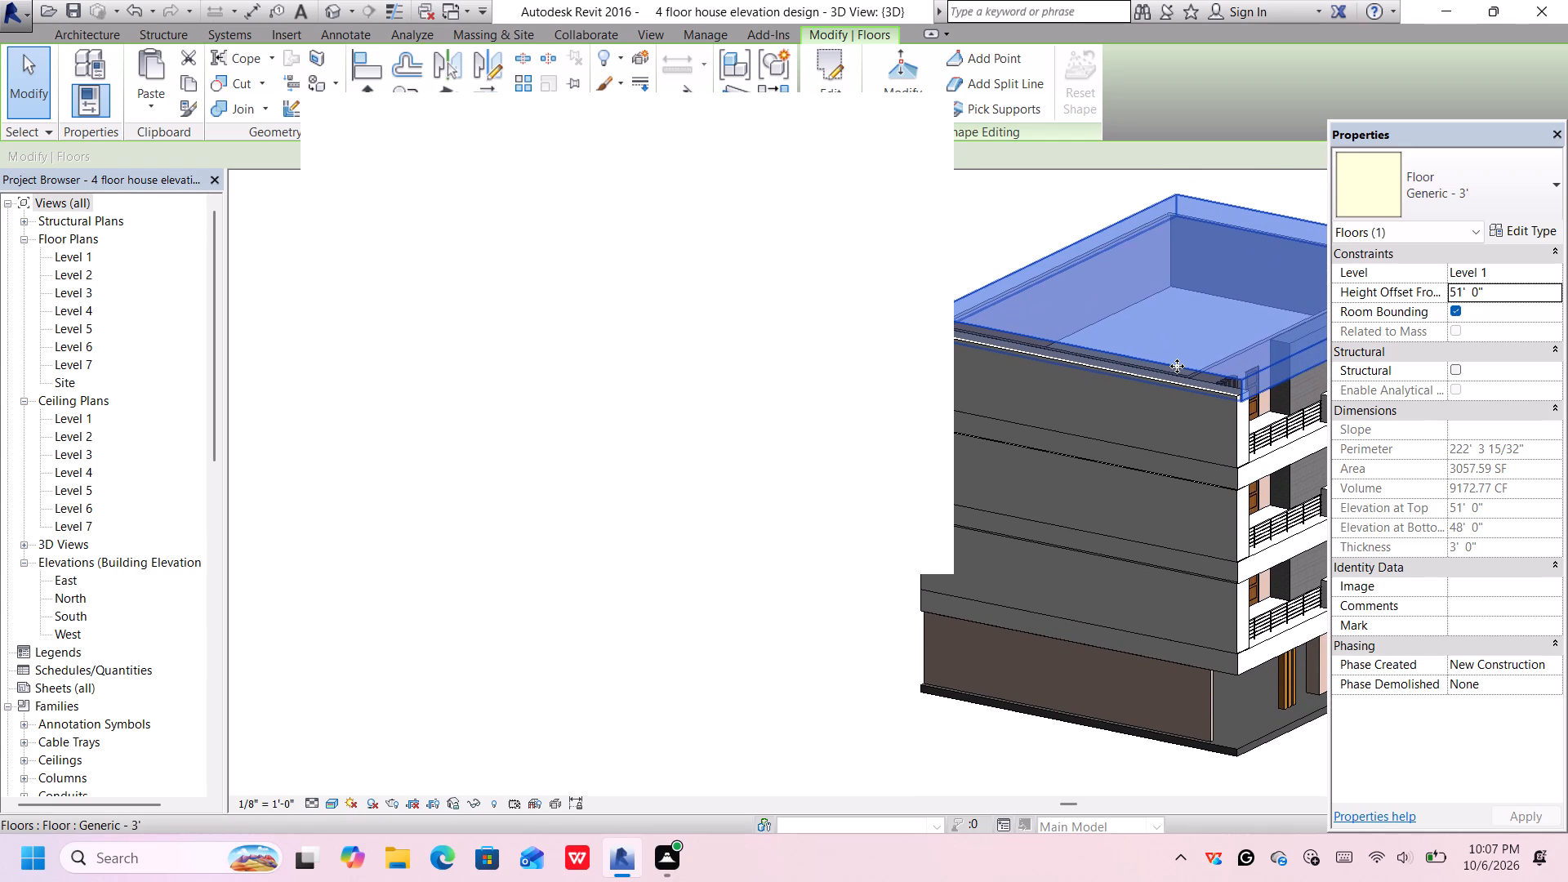
# Set the roof slab's height offset from Level 1 to 52'.
pyautogui.click(1468, 291)
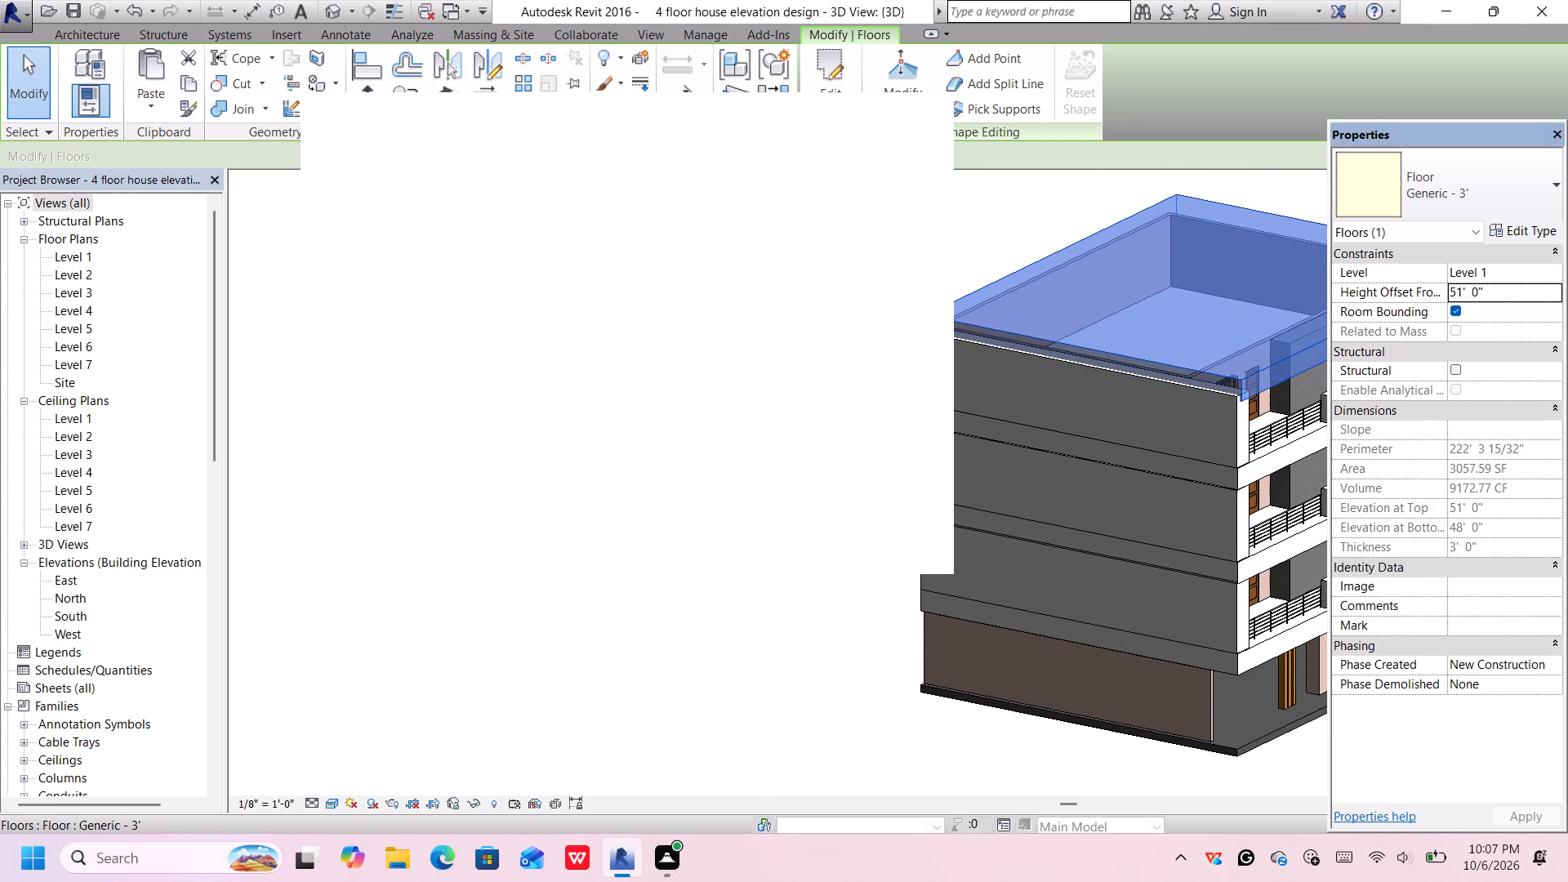
pyautogui.click(1462, 296)
pyautogui.press('BackSpace')
pyautogui.press('2')
pyautogui.press('Return')
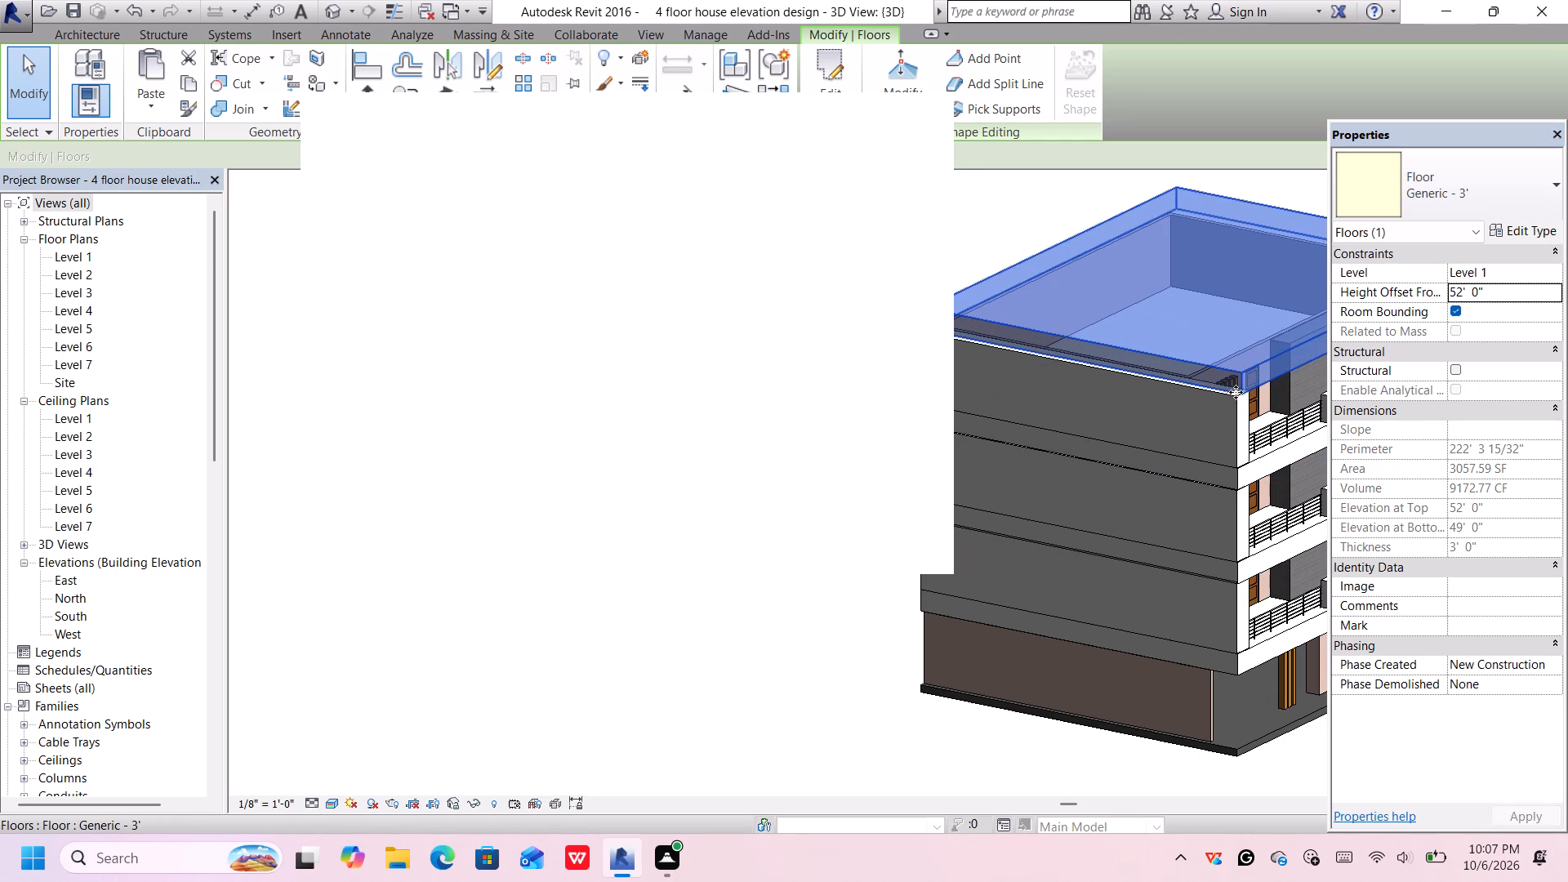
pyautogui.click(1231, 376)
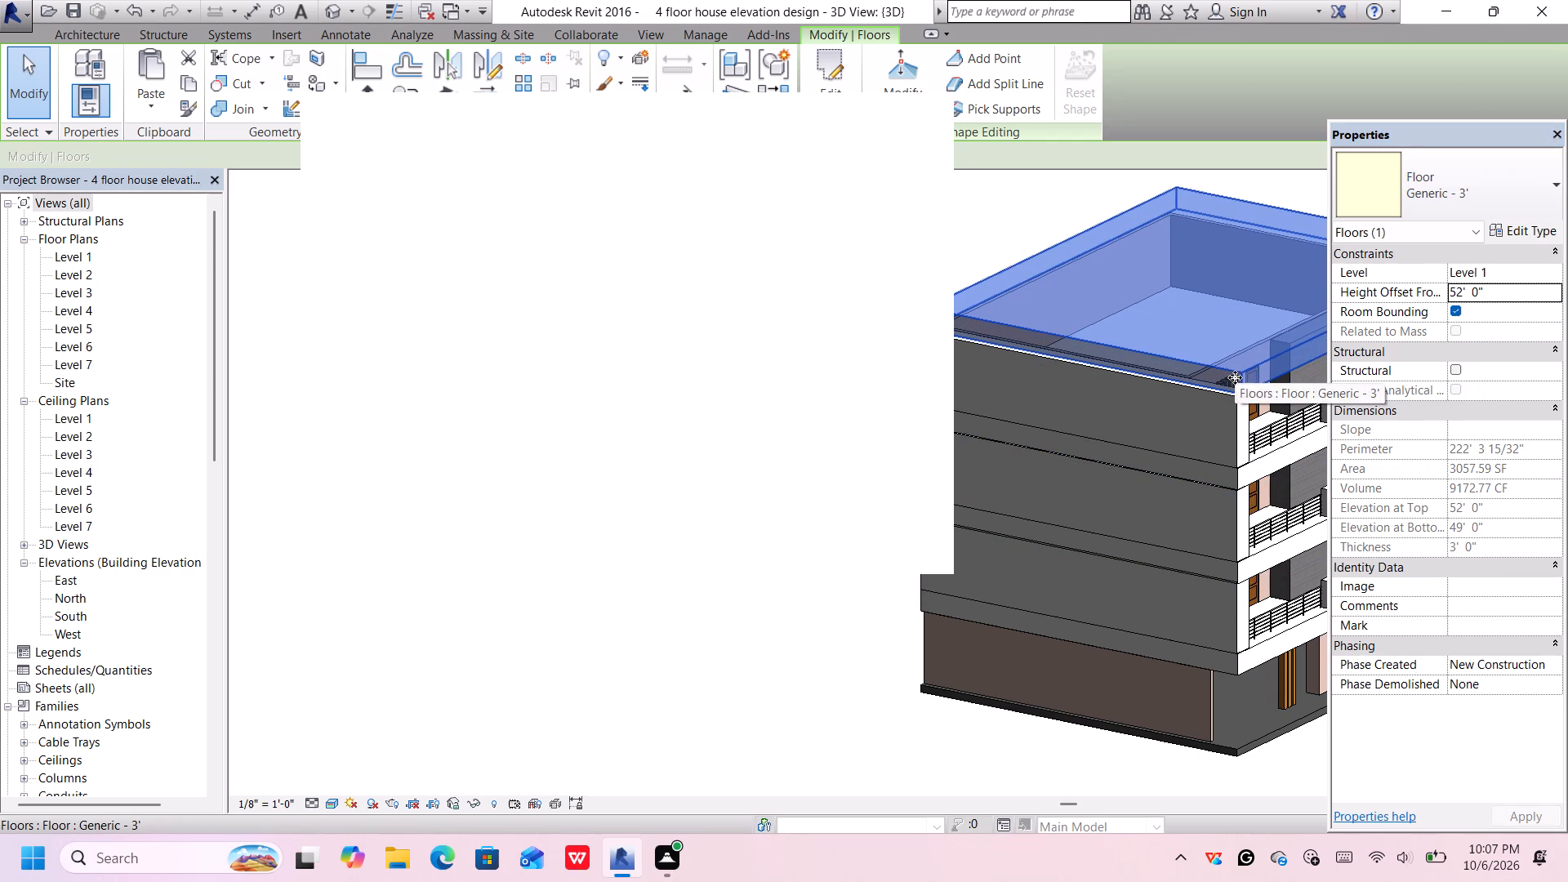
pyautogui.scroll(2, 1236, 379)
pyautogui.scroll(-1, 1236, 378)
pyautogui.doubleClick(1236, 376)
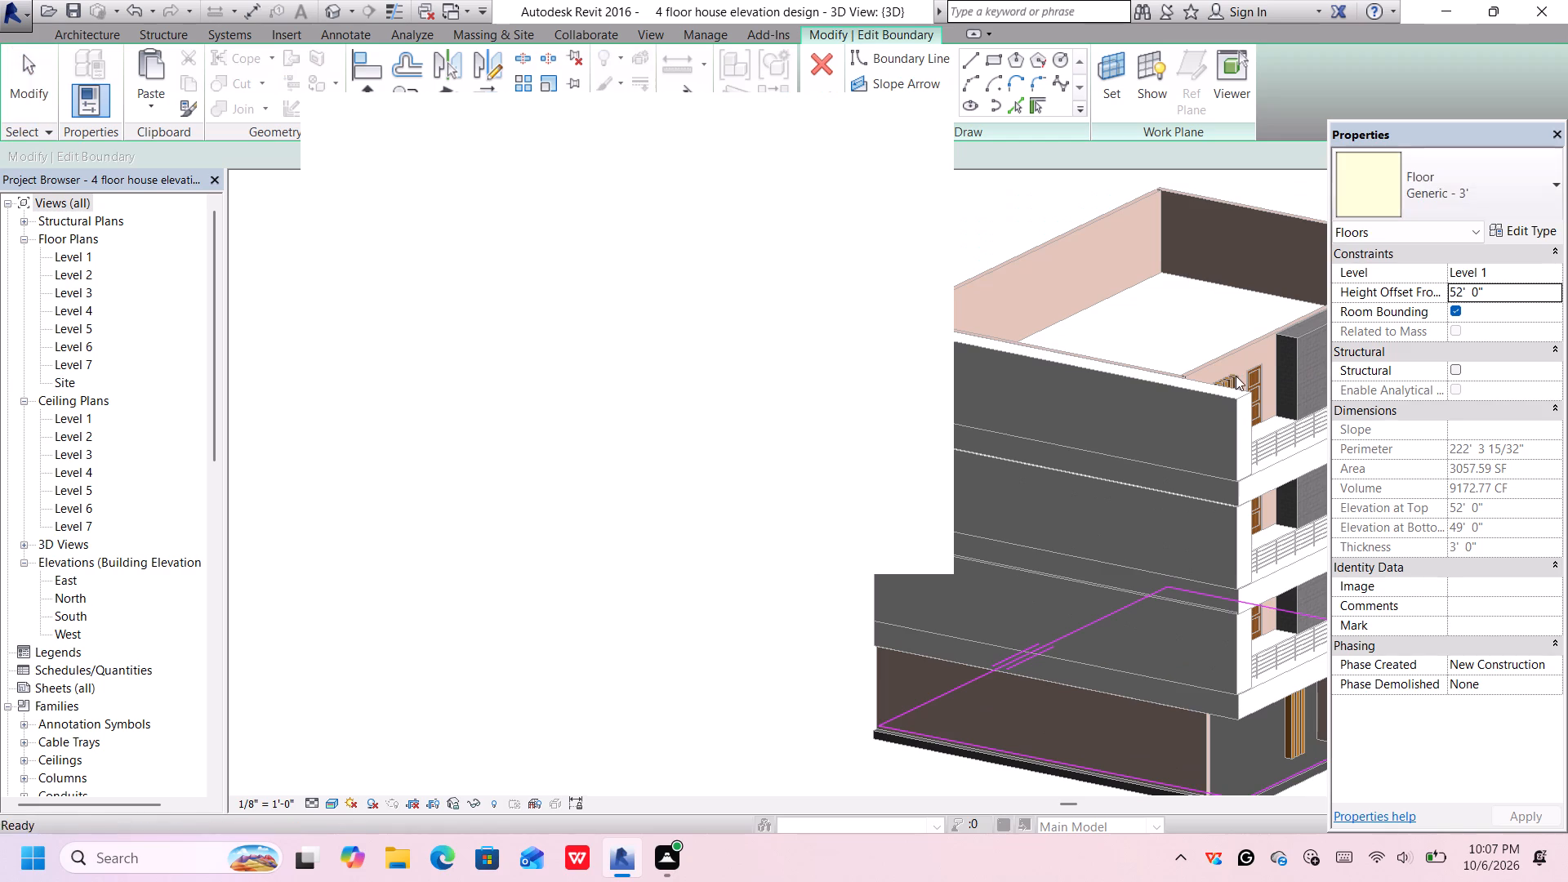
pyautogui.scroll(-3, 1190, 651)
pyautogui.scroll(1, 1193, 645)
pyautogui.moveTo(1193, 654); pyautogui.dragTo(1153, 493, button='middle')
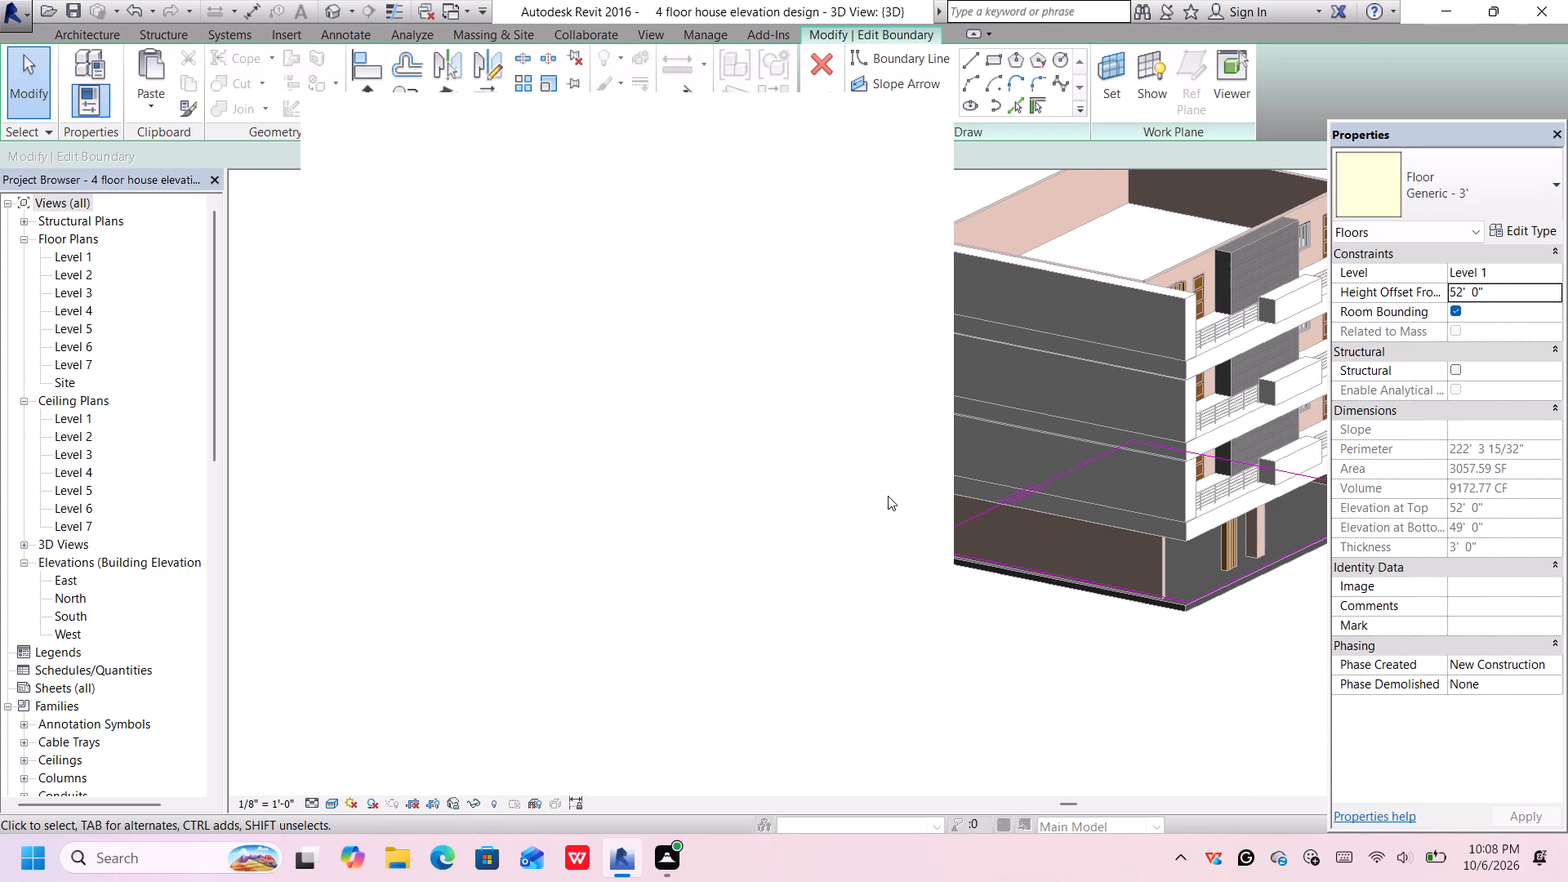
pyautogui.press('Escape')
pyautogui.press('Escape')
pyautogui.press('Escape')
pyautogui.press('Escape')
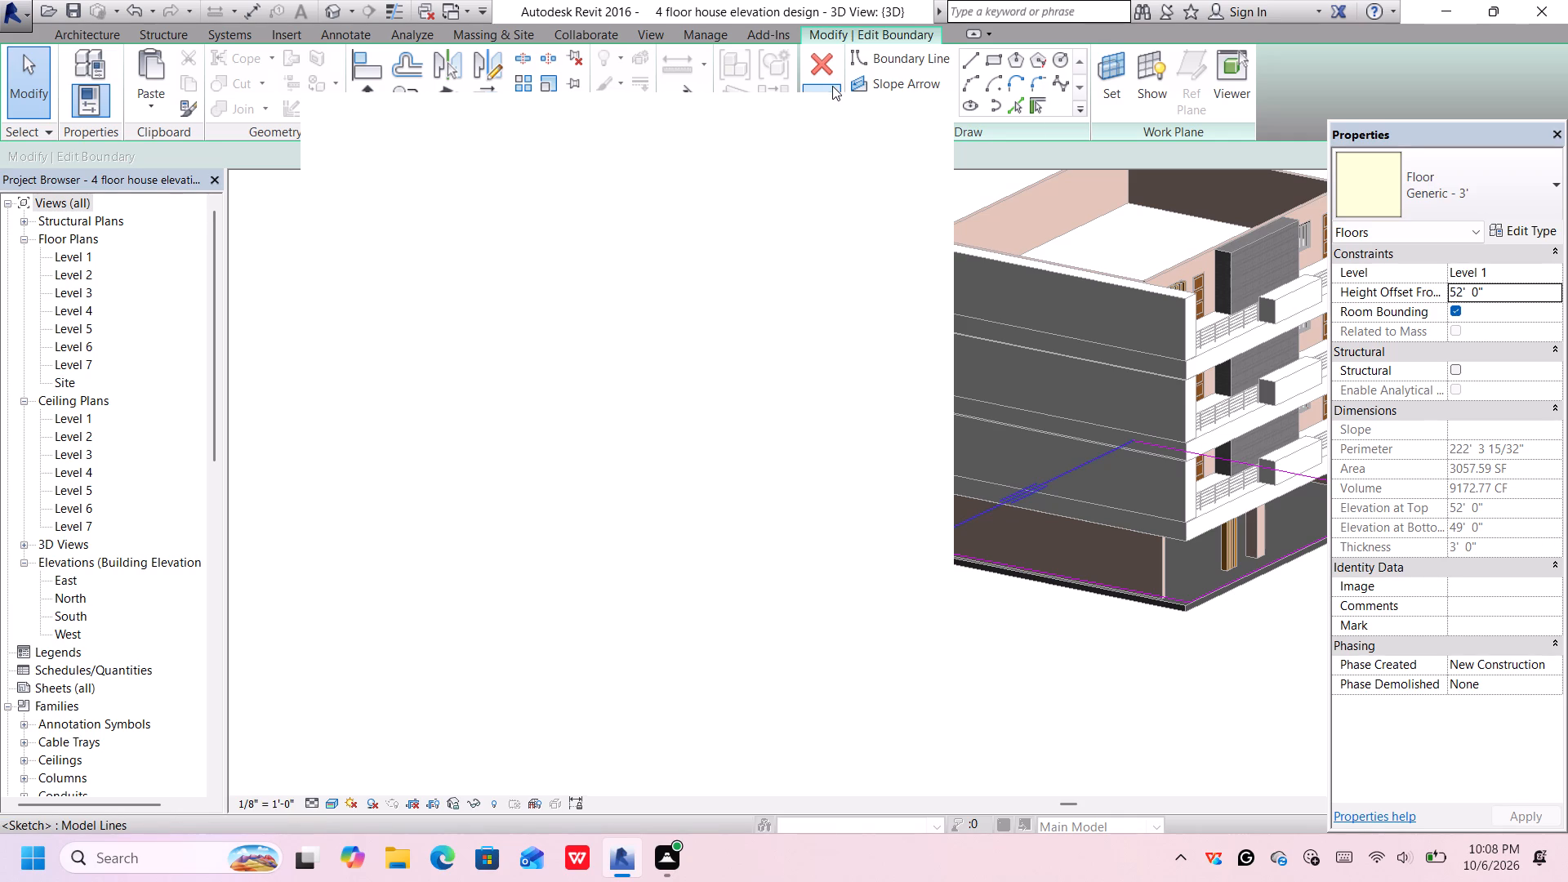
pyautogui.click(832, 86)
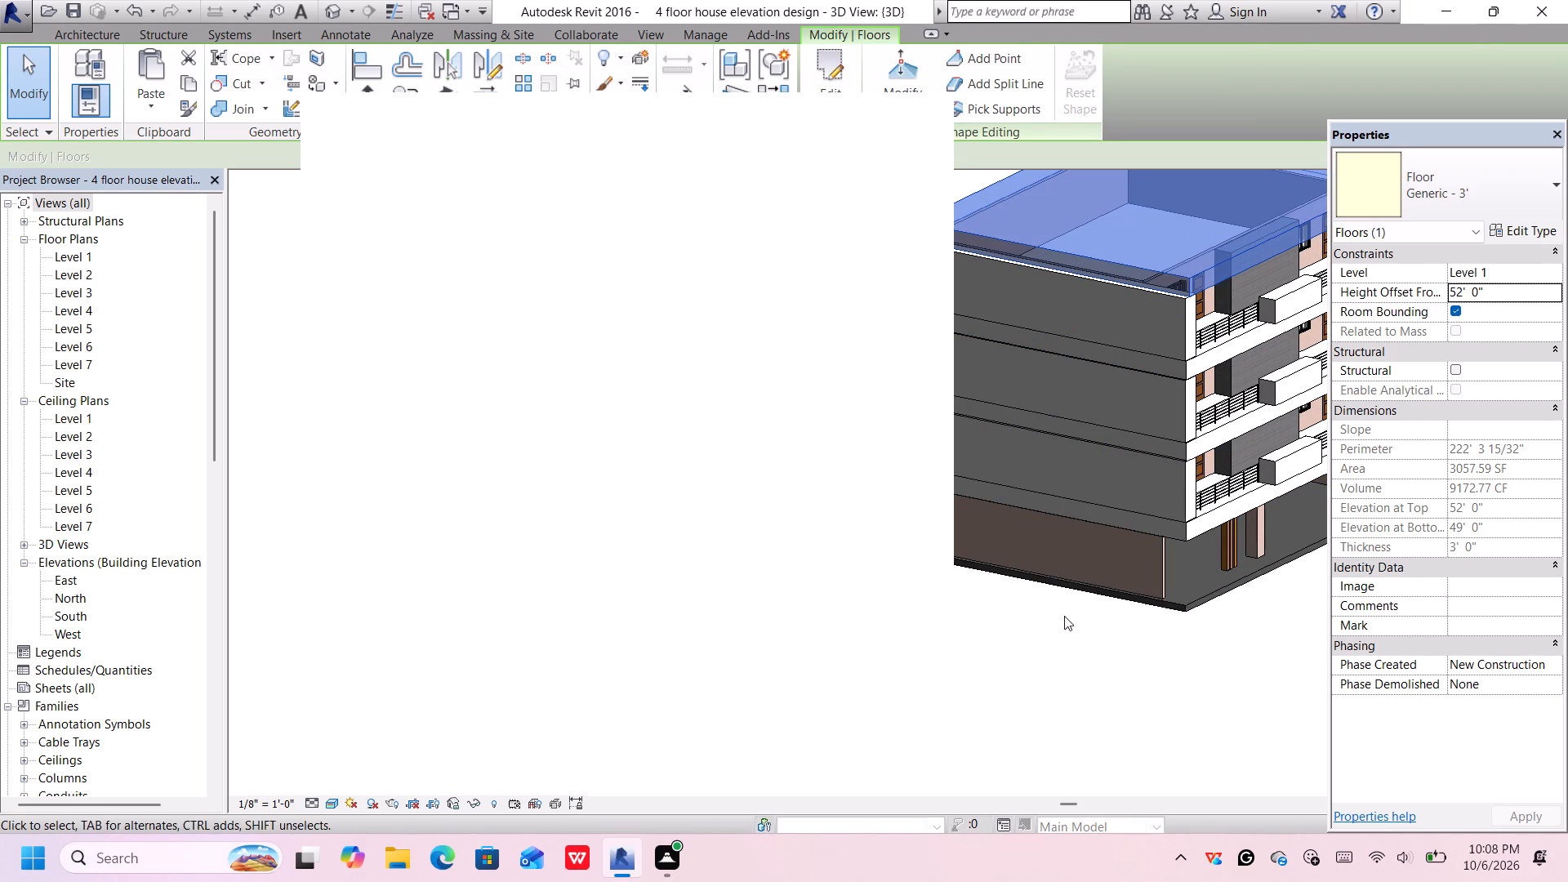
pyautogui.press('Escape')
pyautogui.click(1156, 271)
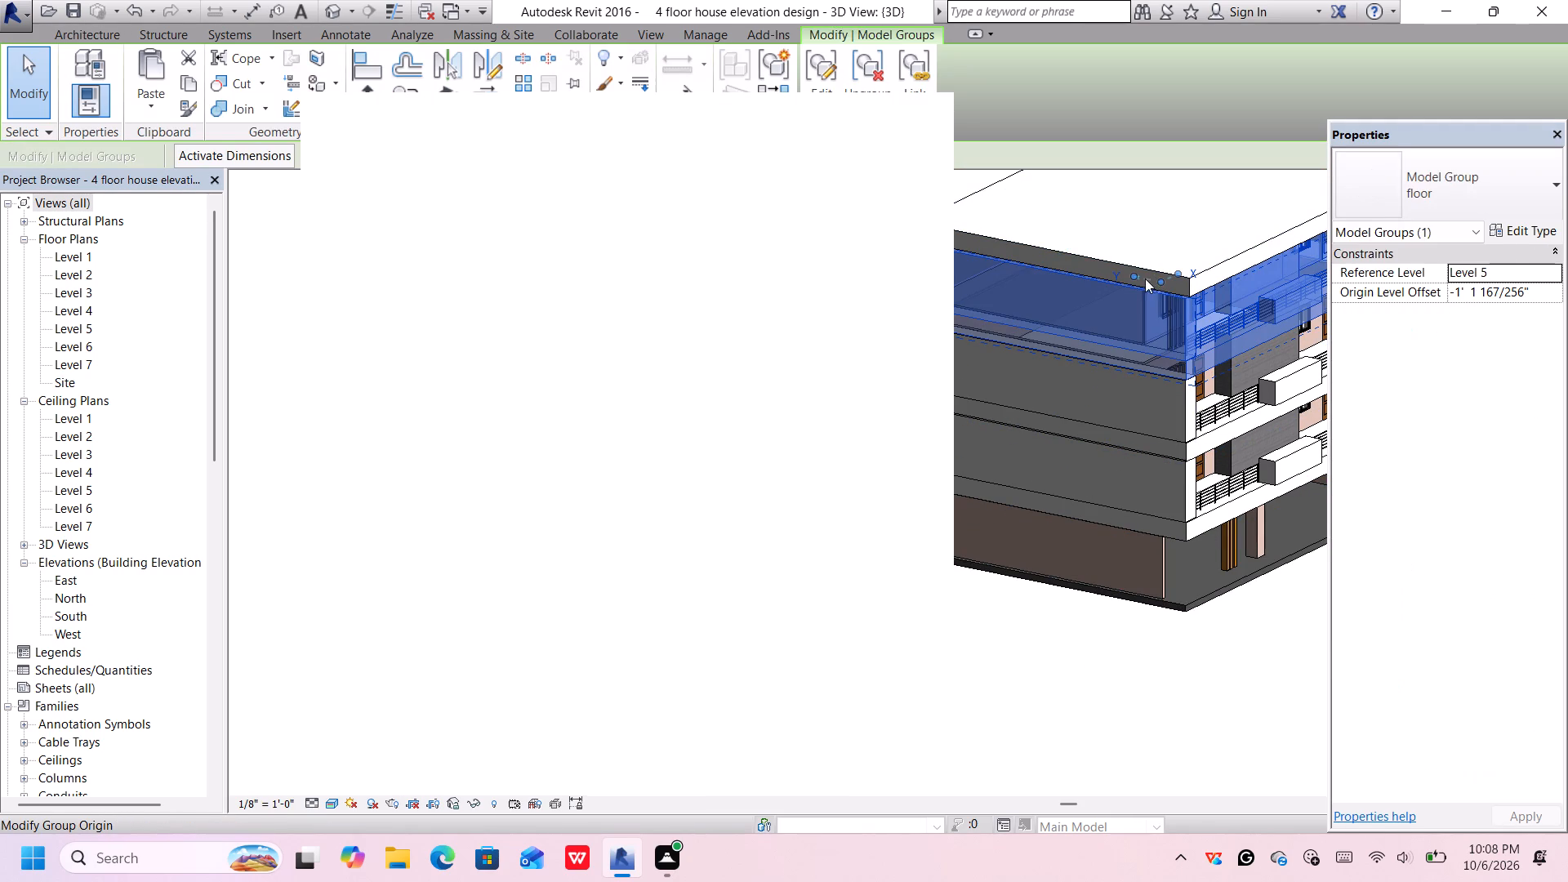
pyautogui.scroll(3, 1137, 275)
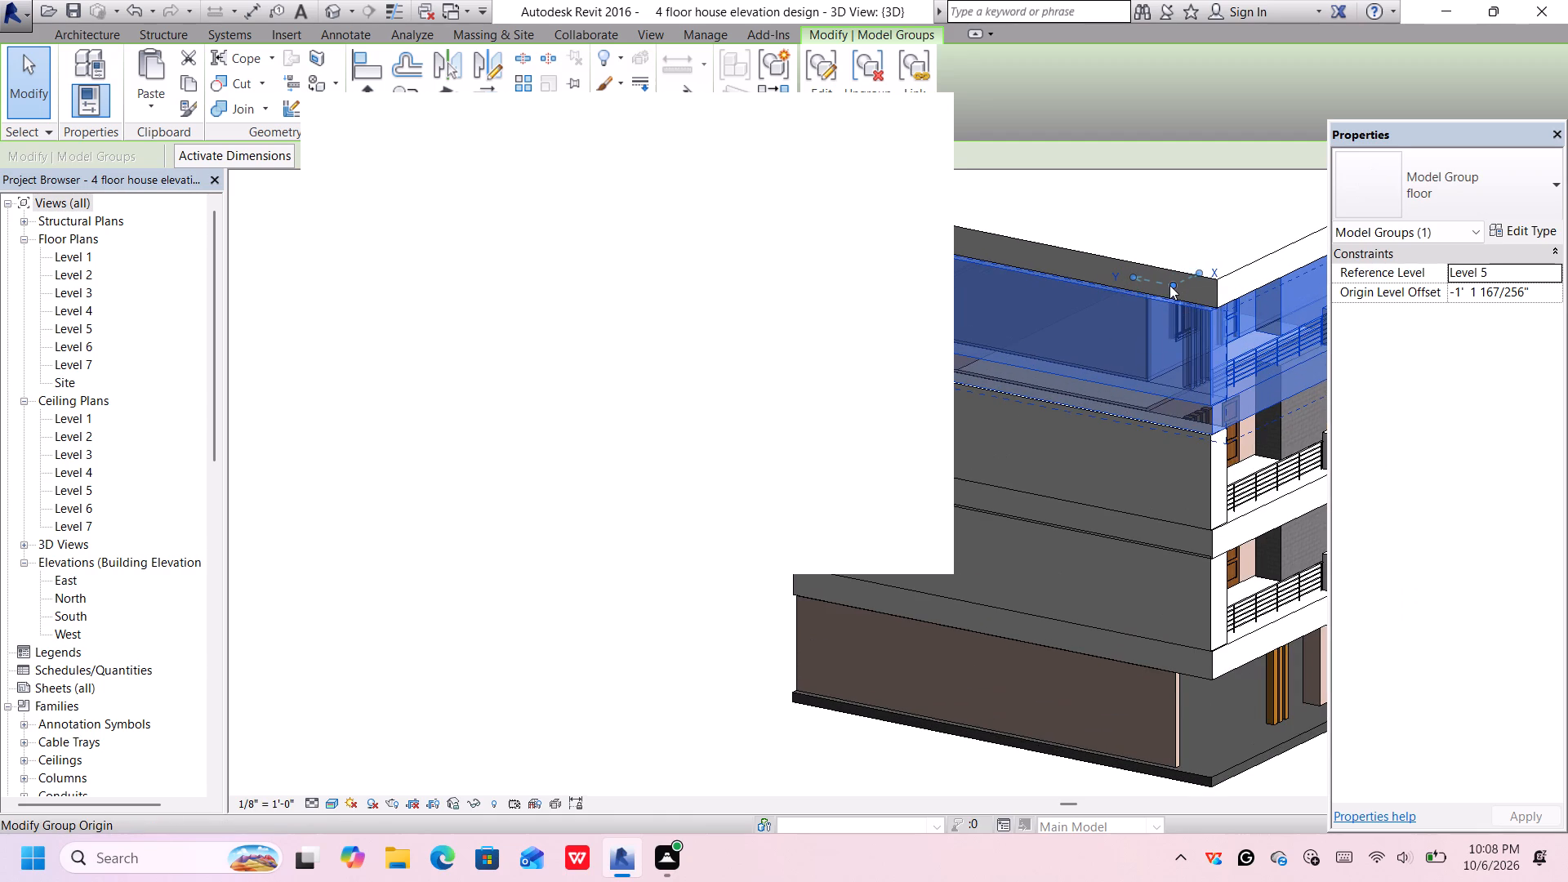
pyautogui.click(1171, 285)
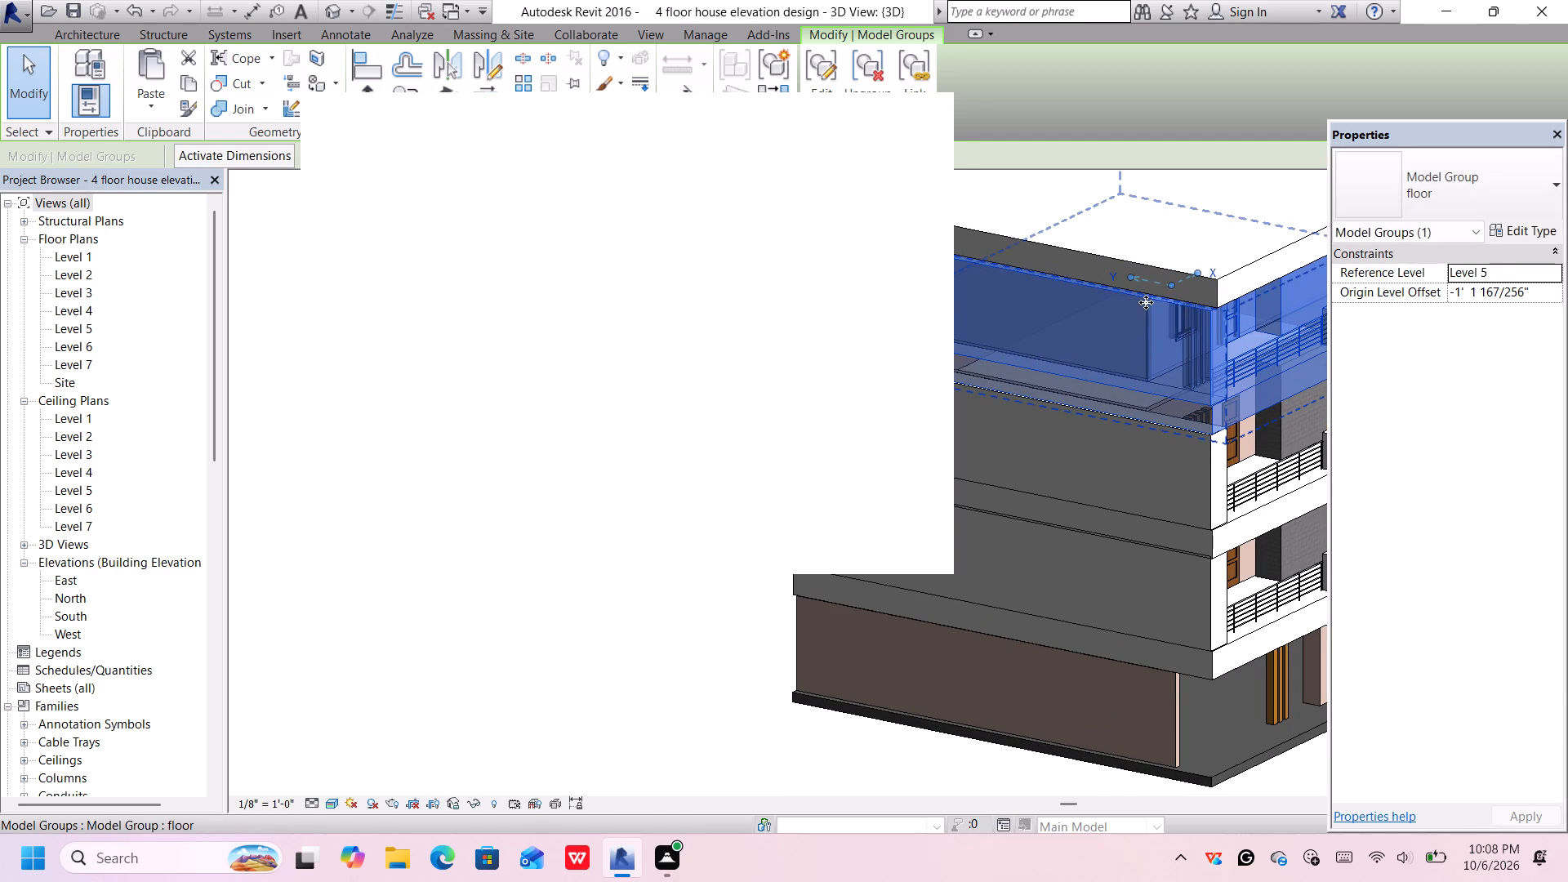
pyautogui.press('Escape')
# Nudge the roof slab horizontally in small increments to line its edges up with the top floor's outer walls.
pyautogui.scroll(-5, 1164, 293)
pyautogui.moveTo(1121, 298); pyautogui.dragTo(1127, 308, button='middle')
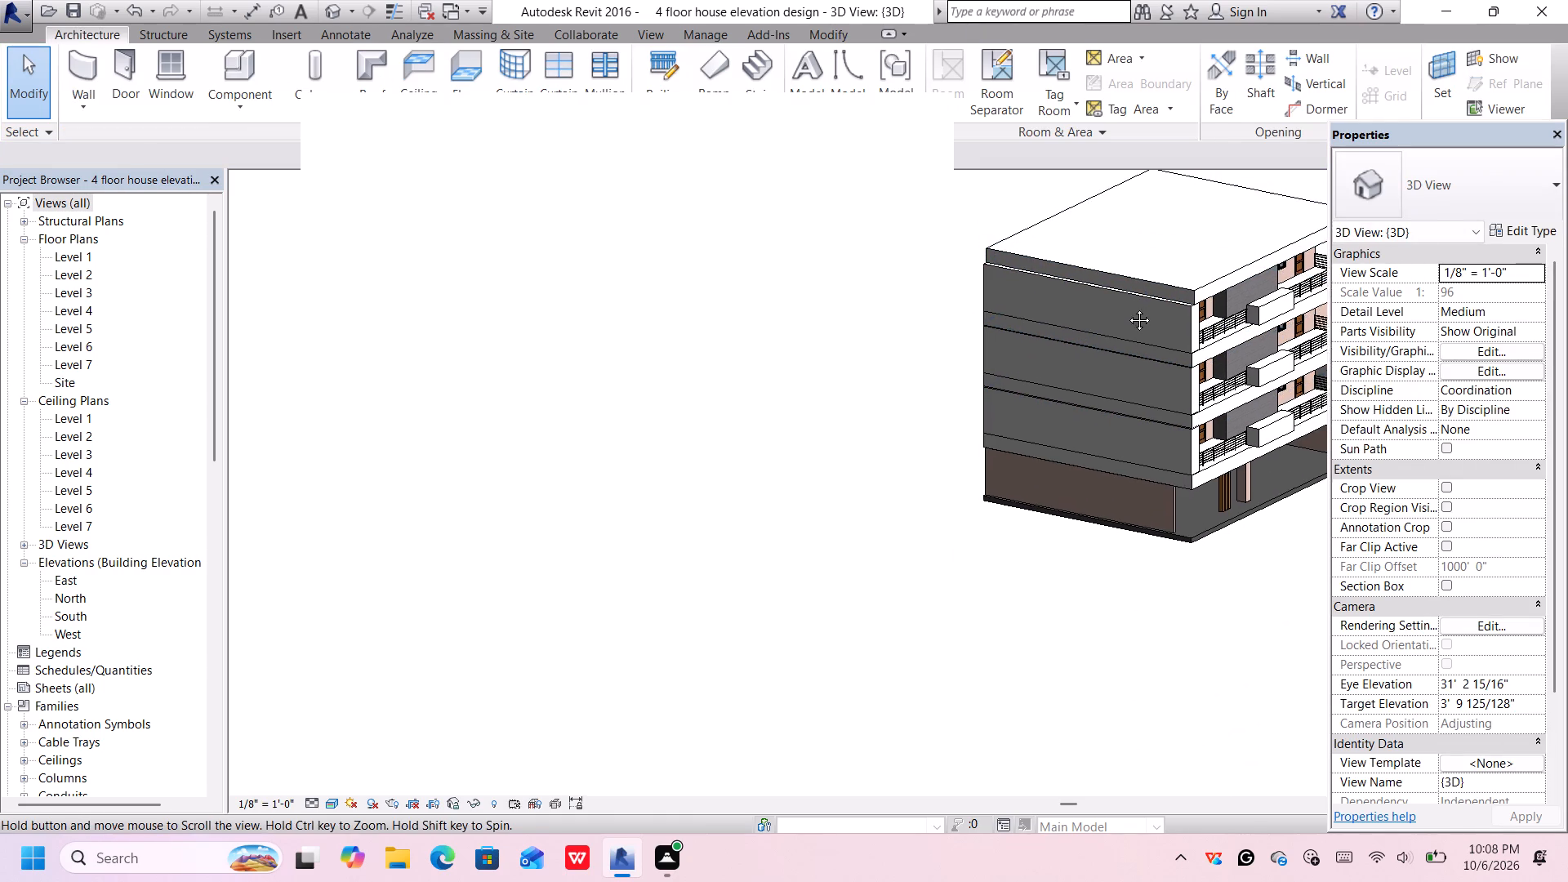
pyautogui.moveTo(1127, 308); pyautogui.dragTo(1200, 433, button='middle')
pyautogui.click(1198, 385)
pyautogui.click(1185, 399)
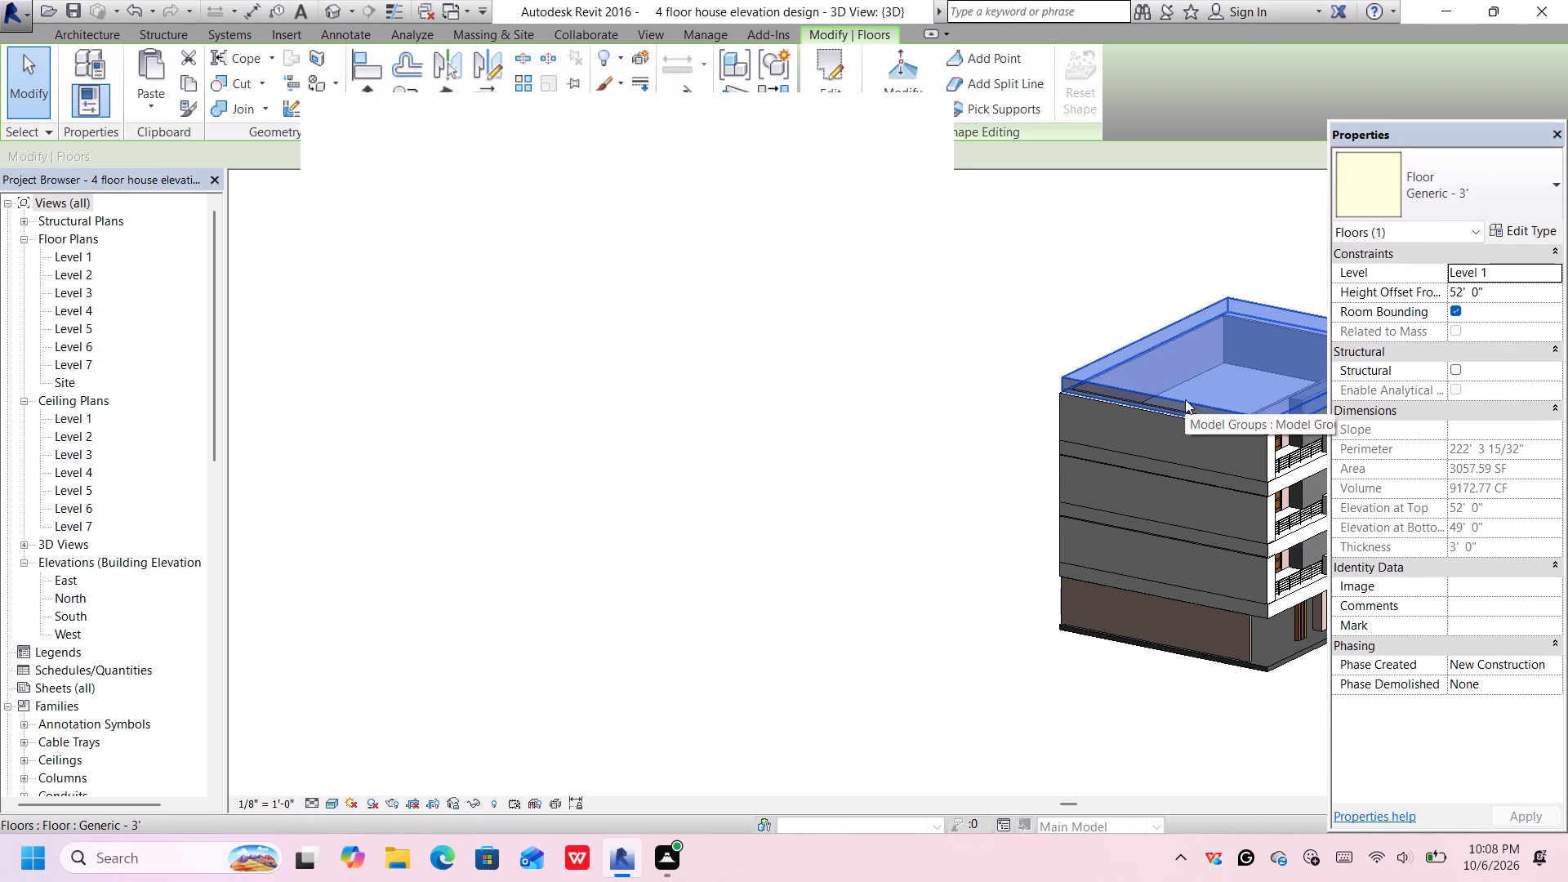
pyautogui.moveTo(1179, 405); pyautogui.dragTo(1138, 359, button='middle')
pyautogui.moveTo(1162, 341); pyautogui.dragTo(1097, 335, button='middle')
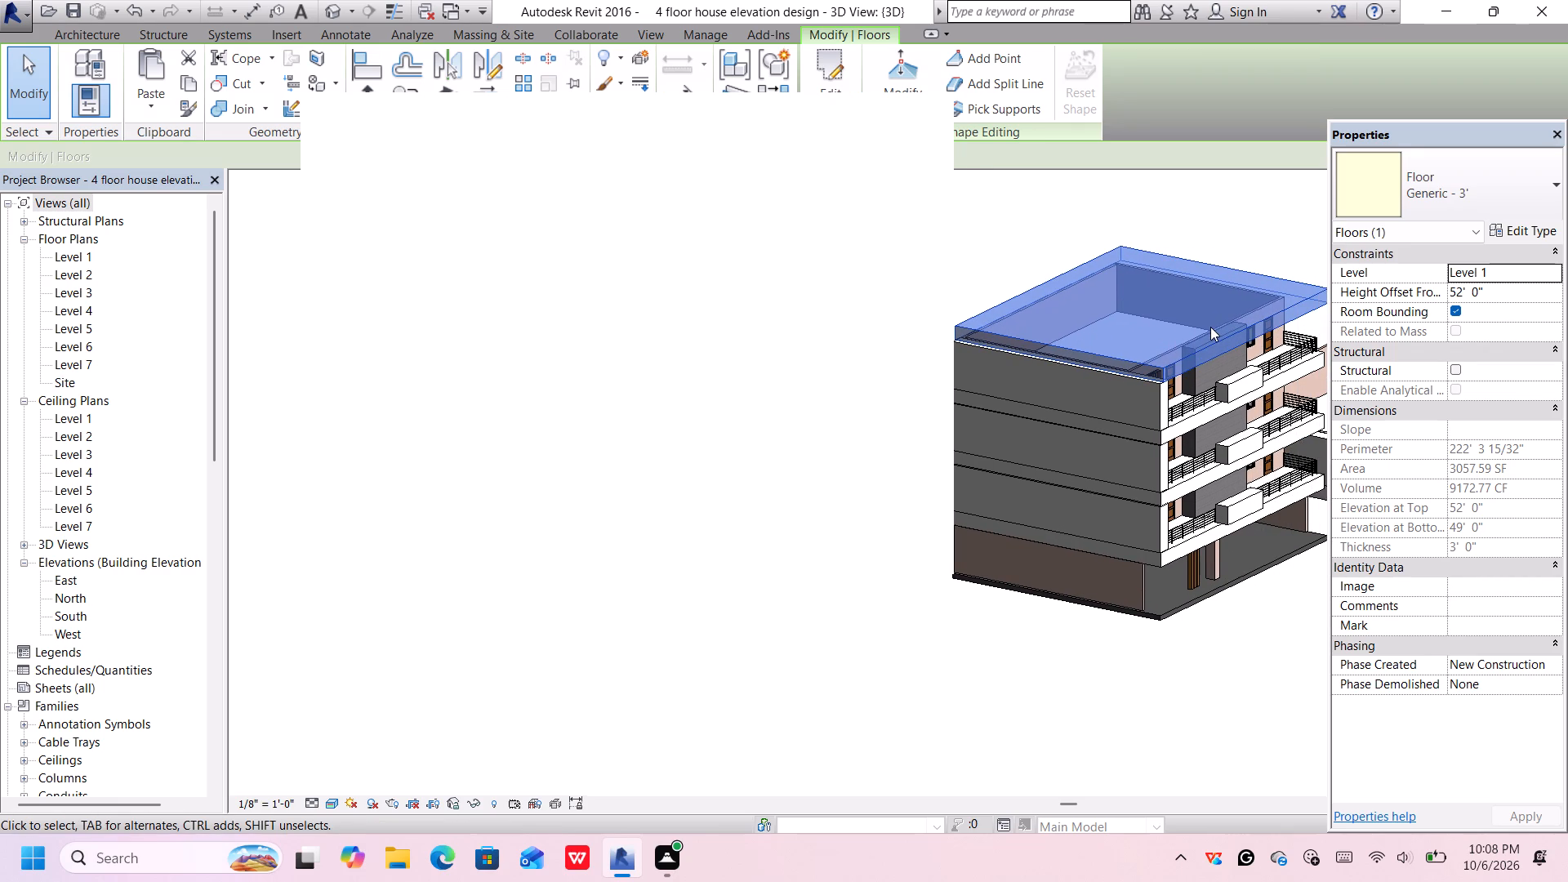
pyautogui.press('Left')
pyautogui.press('Right')
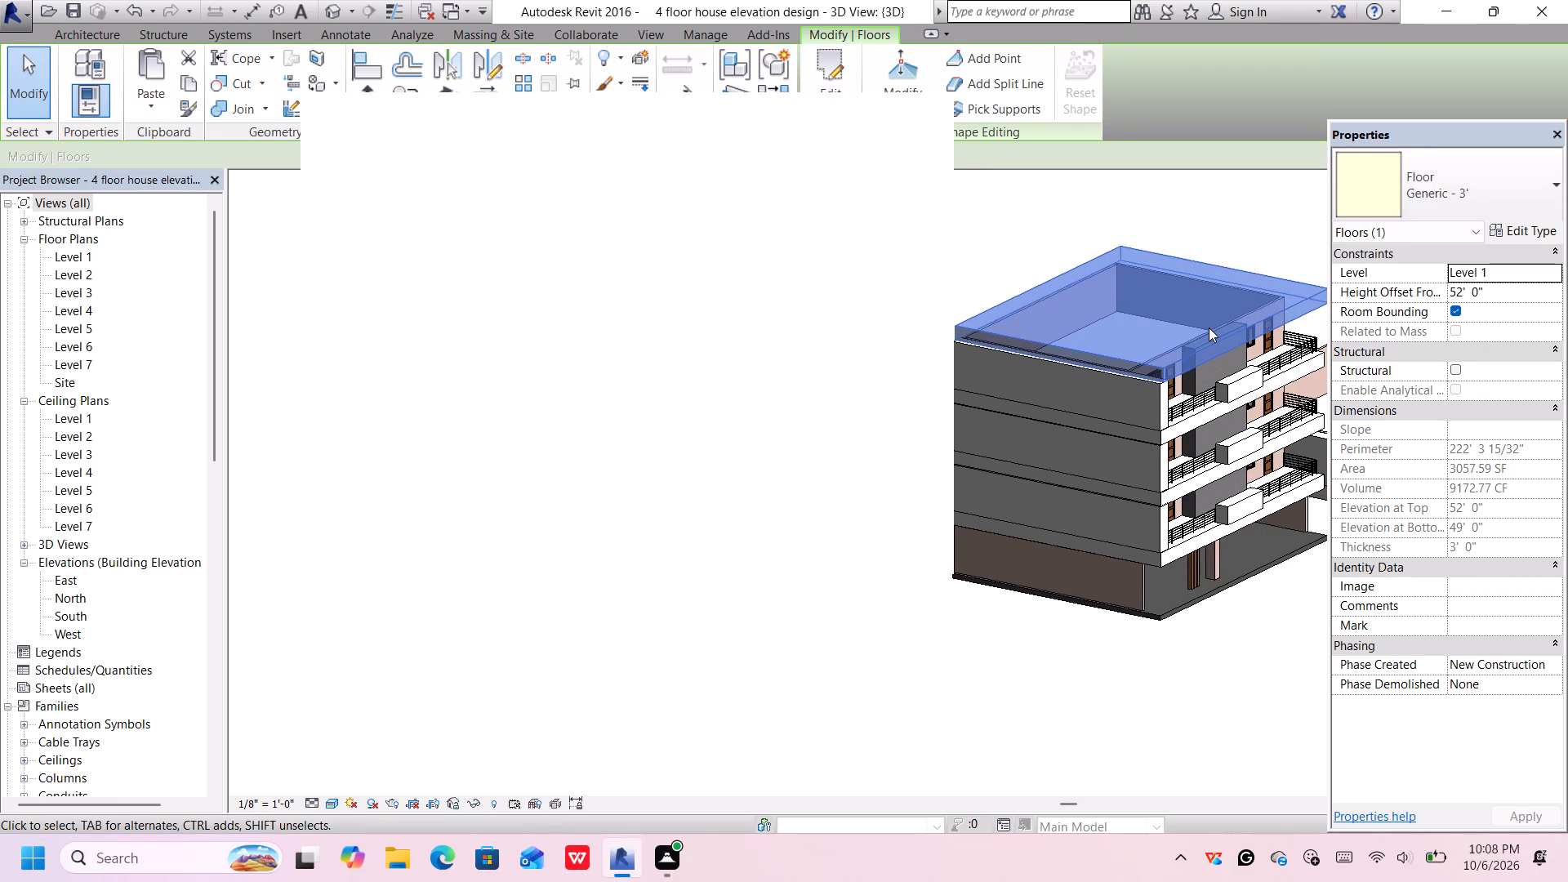
pyautogui.press('Down')
pyautogui.press('Down')
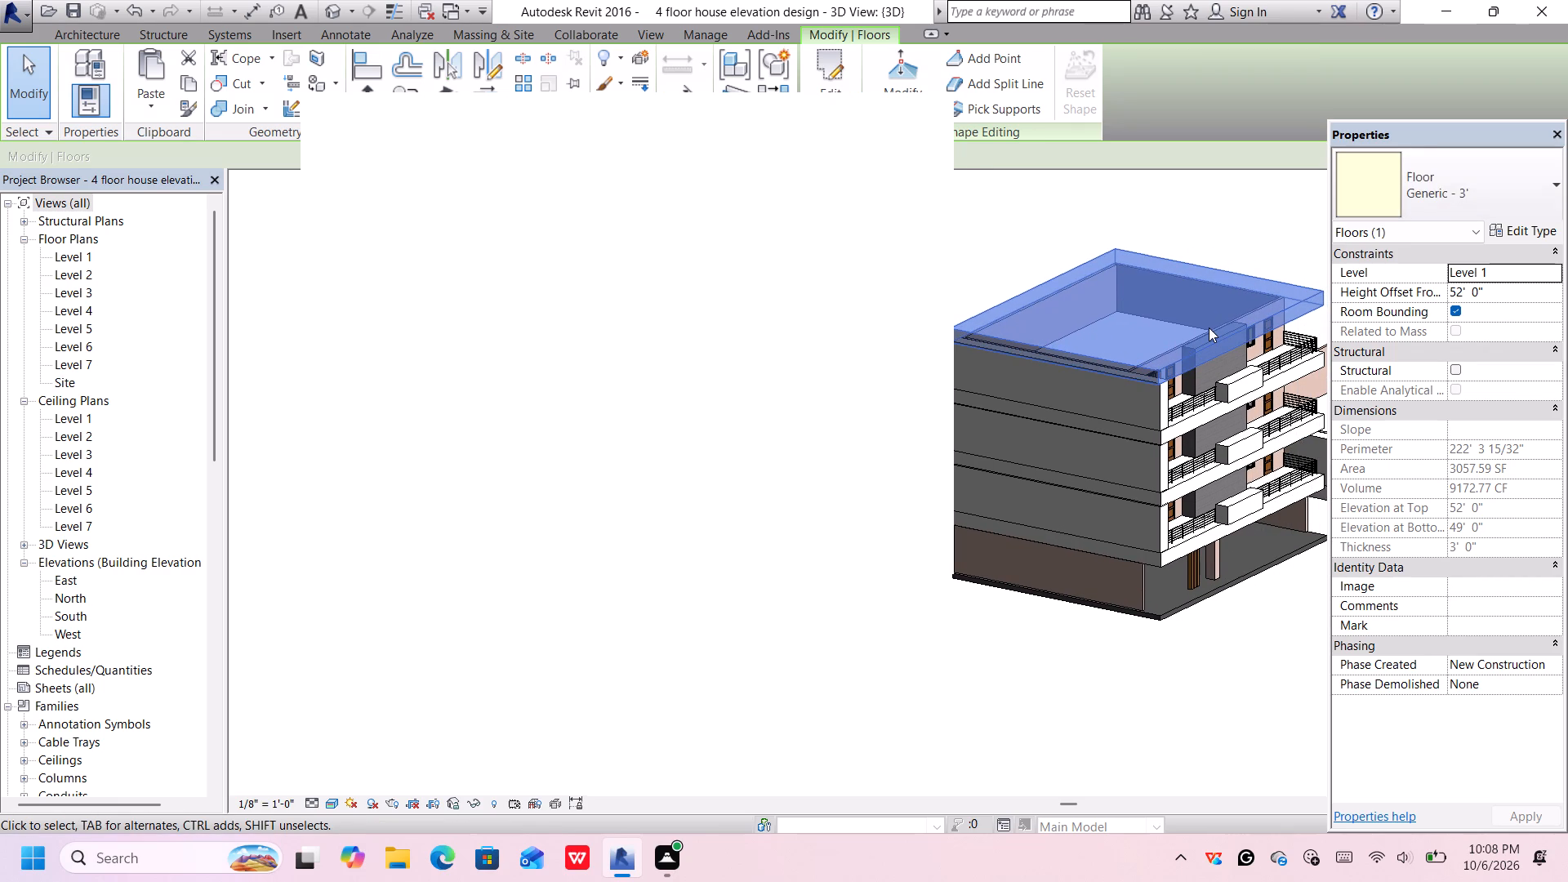
pyautogui.press('0')
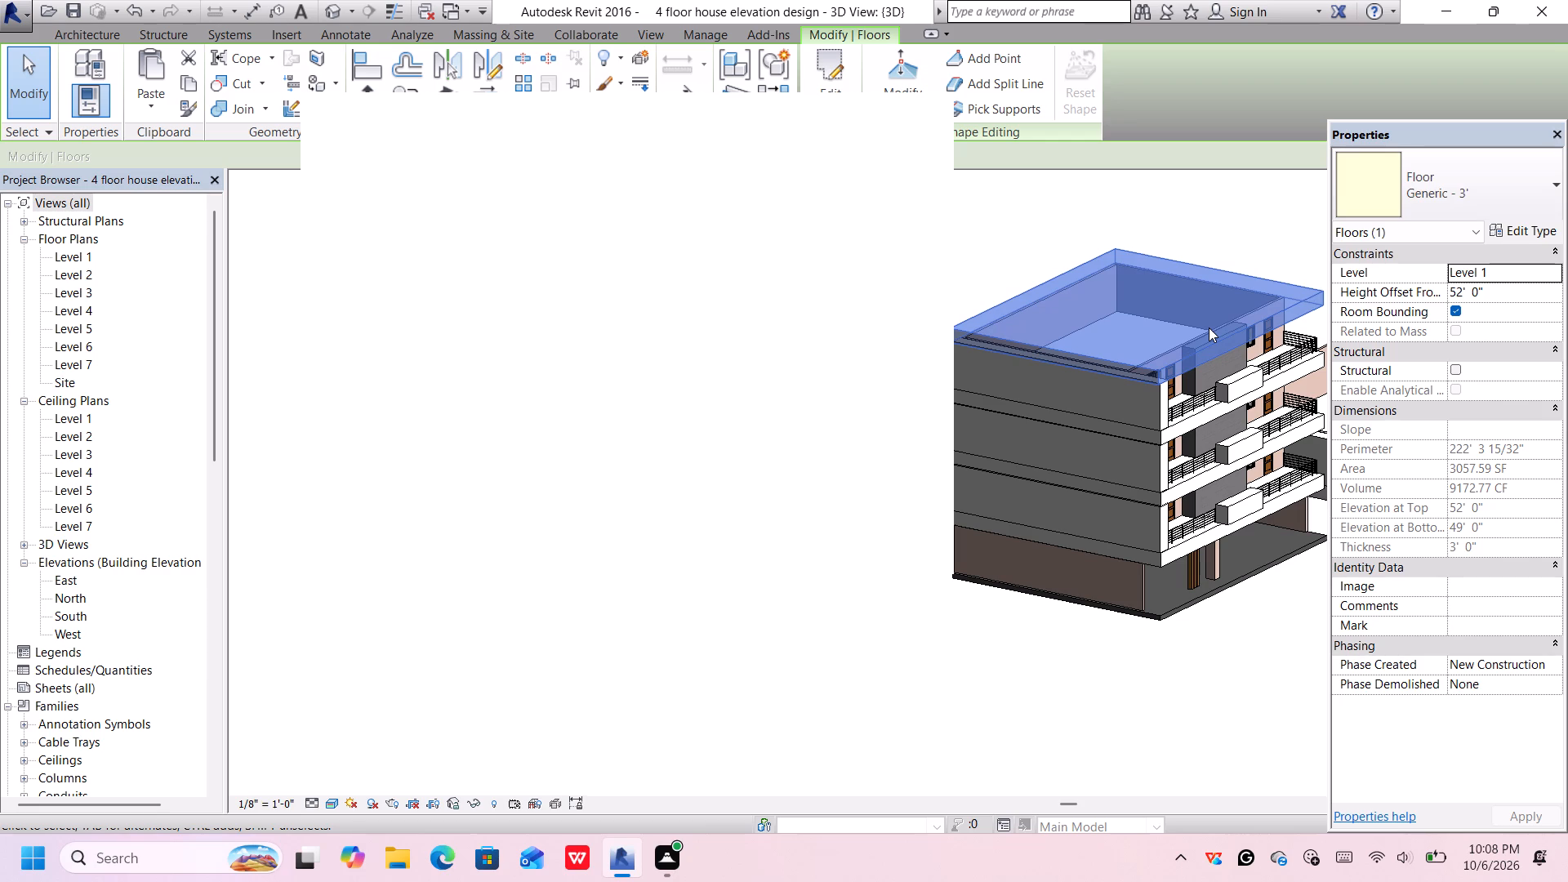
pyautogui.press('0')
pyautogui.press('Right')
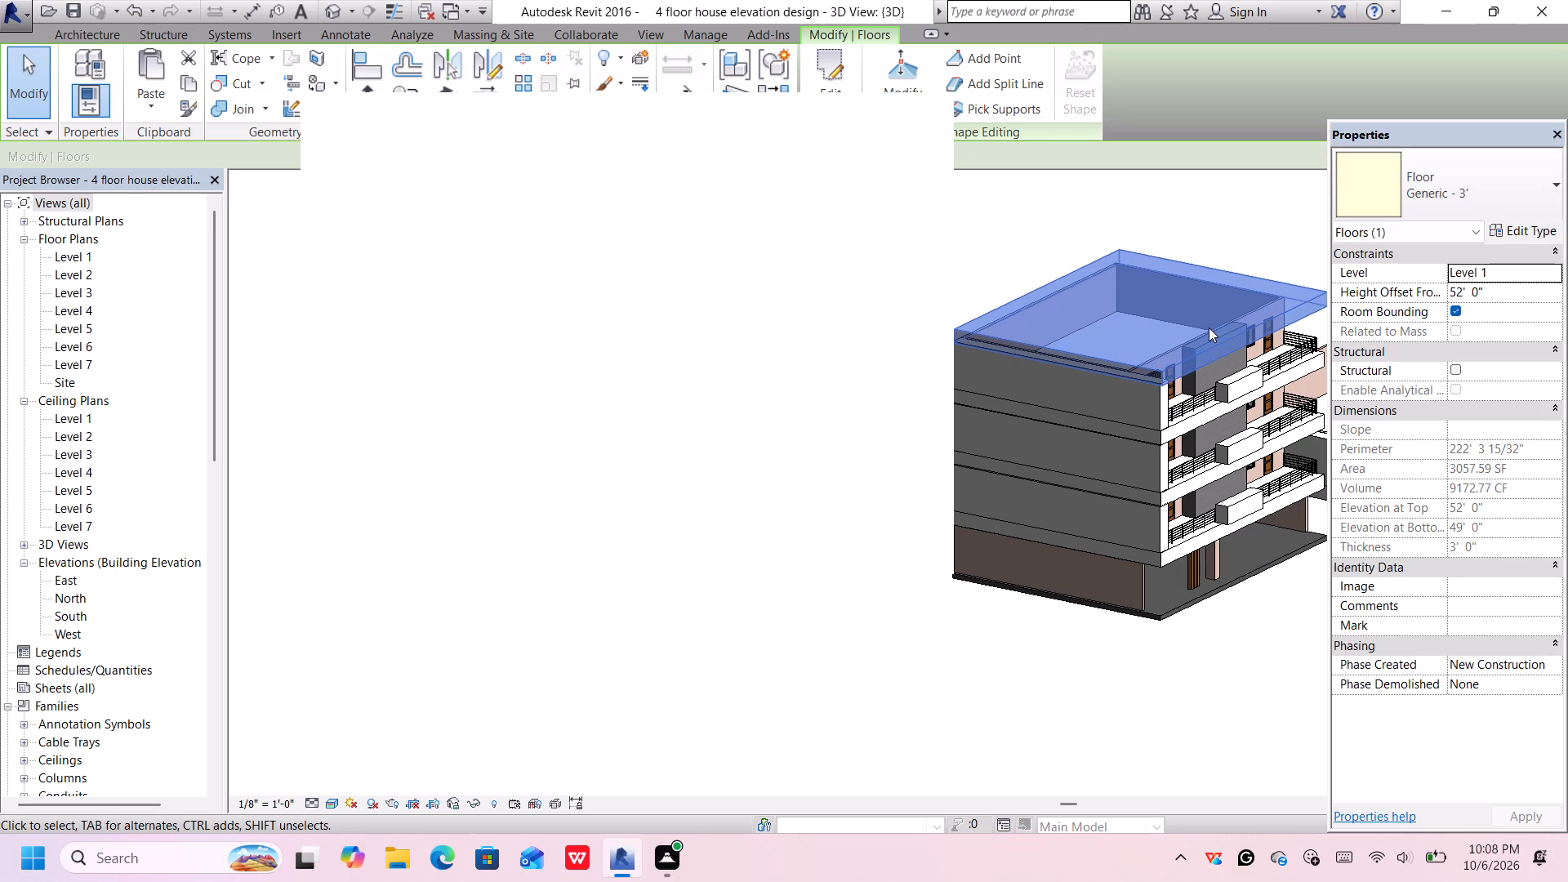
pyautogui.press('Left')
pyautogui.press('Up')
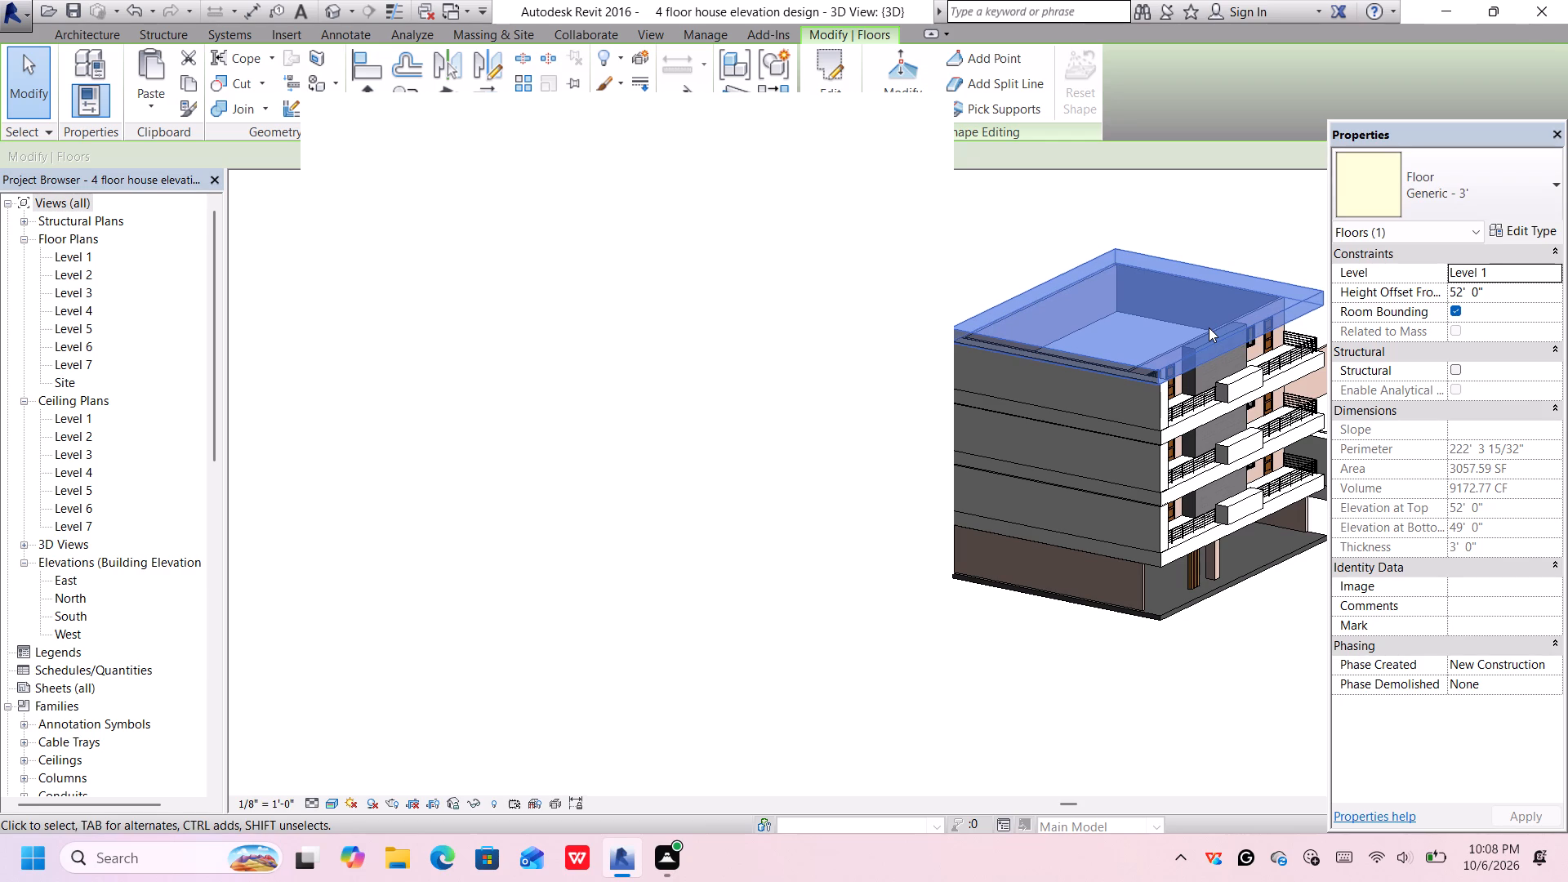
pyautogui.click(1169, 671)
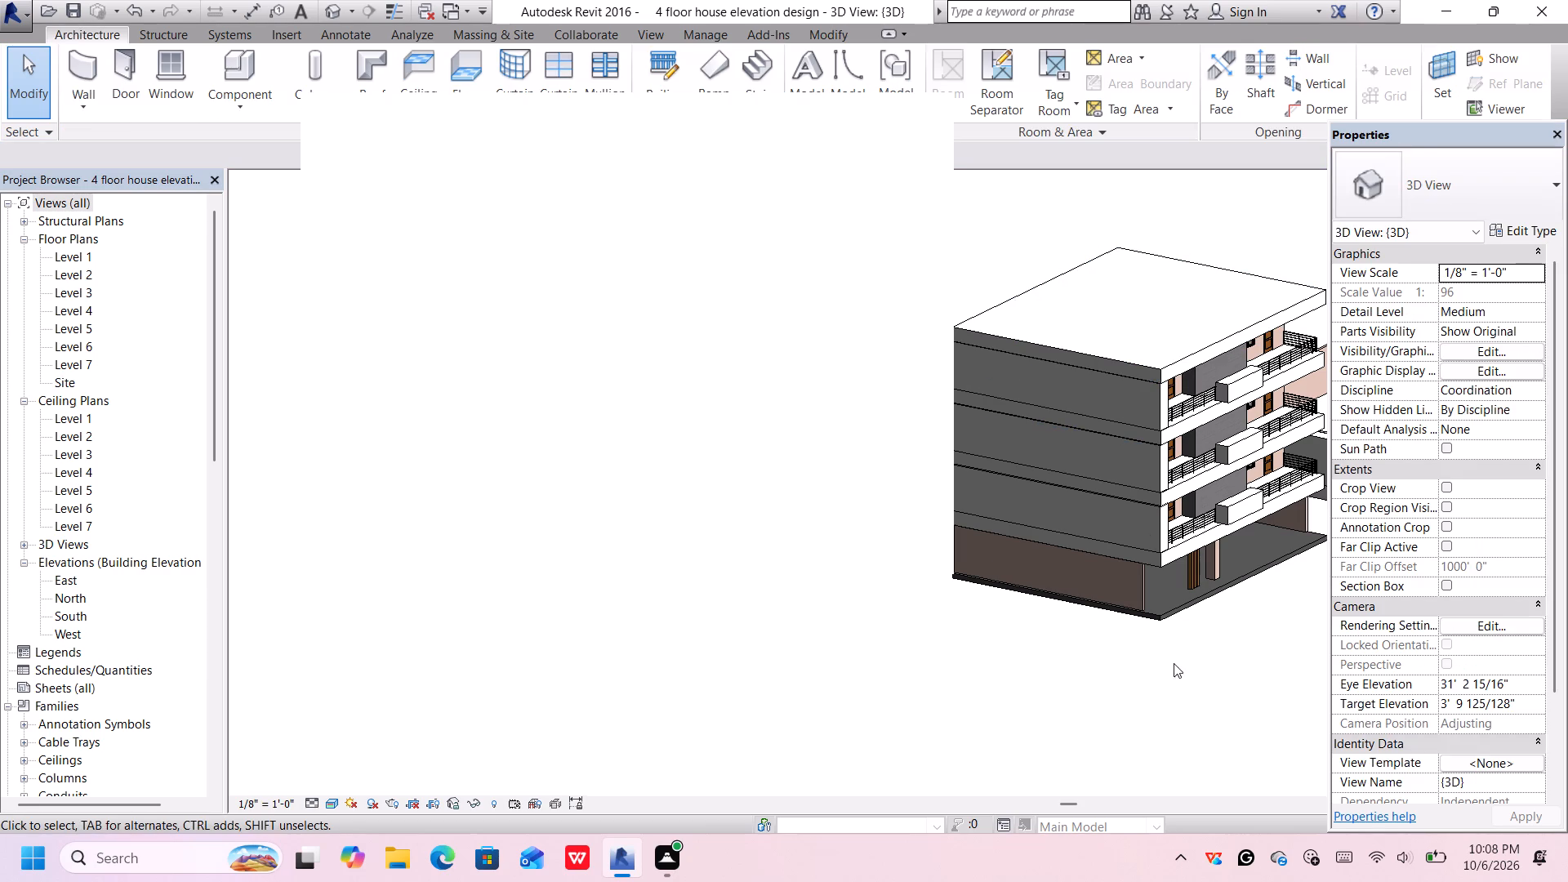
# Examine the whole building from the front corner, straight on and from above to check how the roof slab sits.
pyautogui.scroll(-3, 1194, 605)
pyautogui.moveTo(1193, 602); pyautogui.dragTo(1101, 542, button='middle')
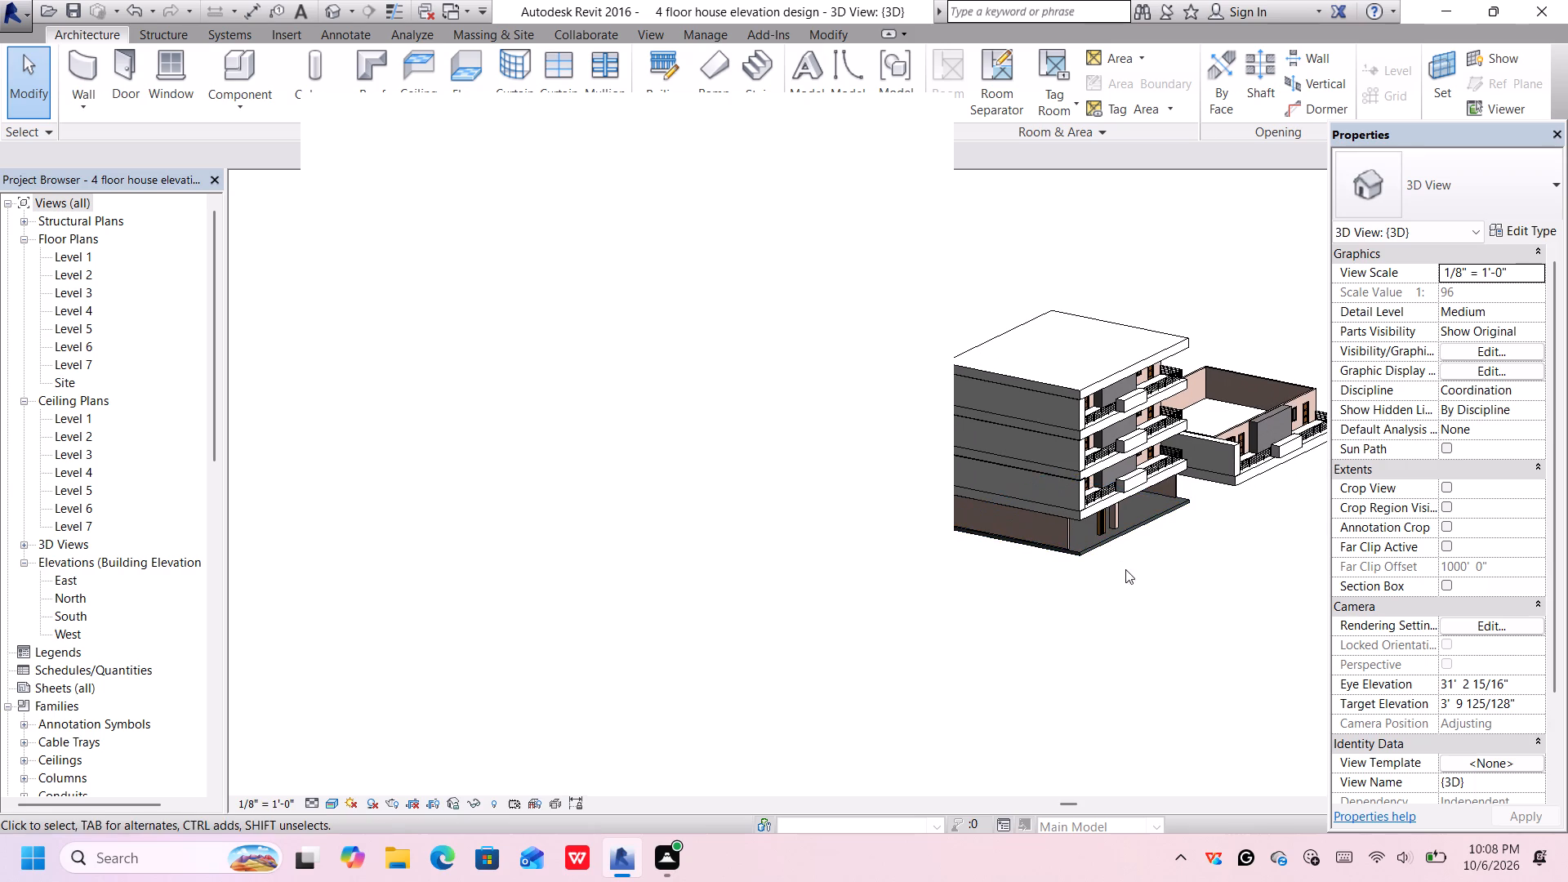
pyautogui.moveTo(1136, 586); pyautogui.dragTo(1134, 581, button='middle')
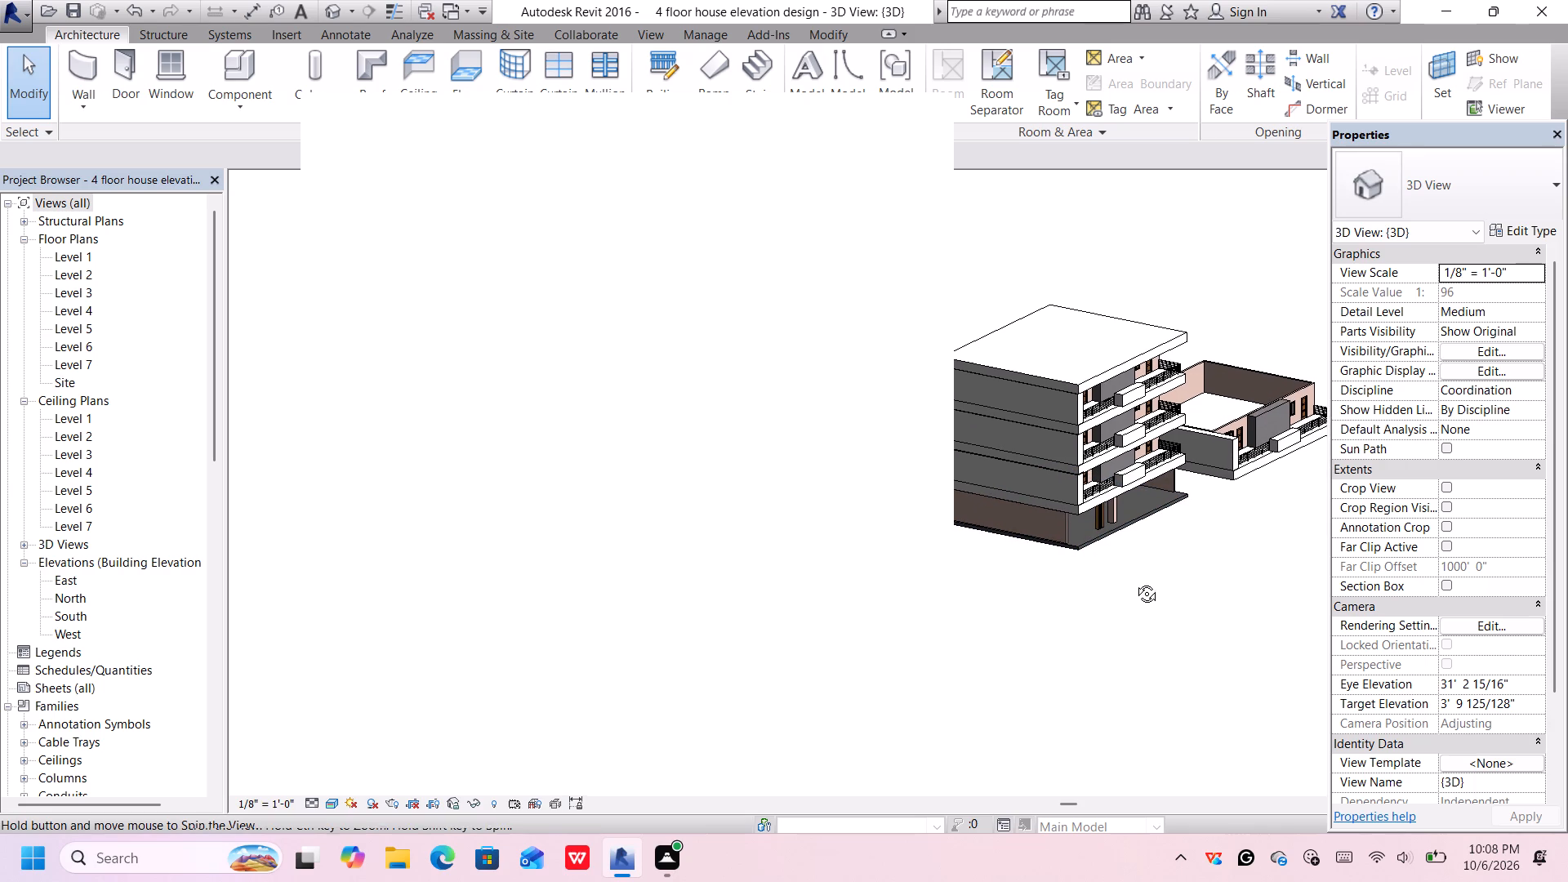
pyautogui.moveTo(1134, 581); pyautogui.dragTo(933, 555, button='middle')
pyautogui.keyDown('shift'); pyautogui.moveTo(1071, 570); pyautogui.dragTo(1022, 528, button='middle'); pyautogui.keyUp('shift')
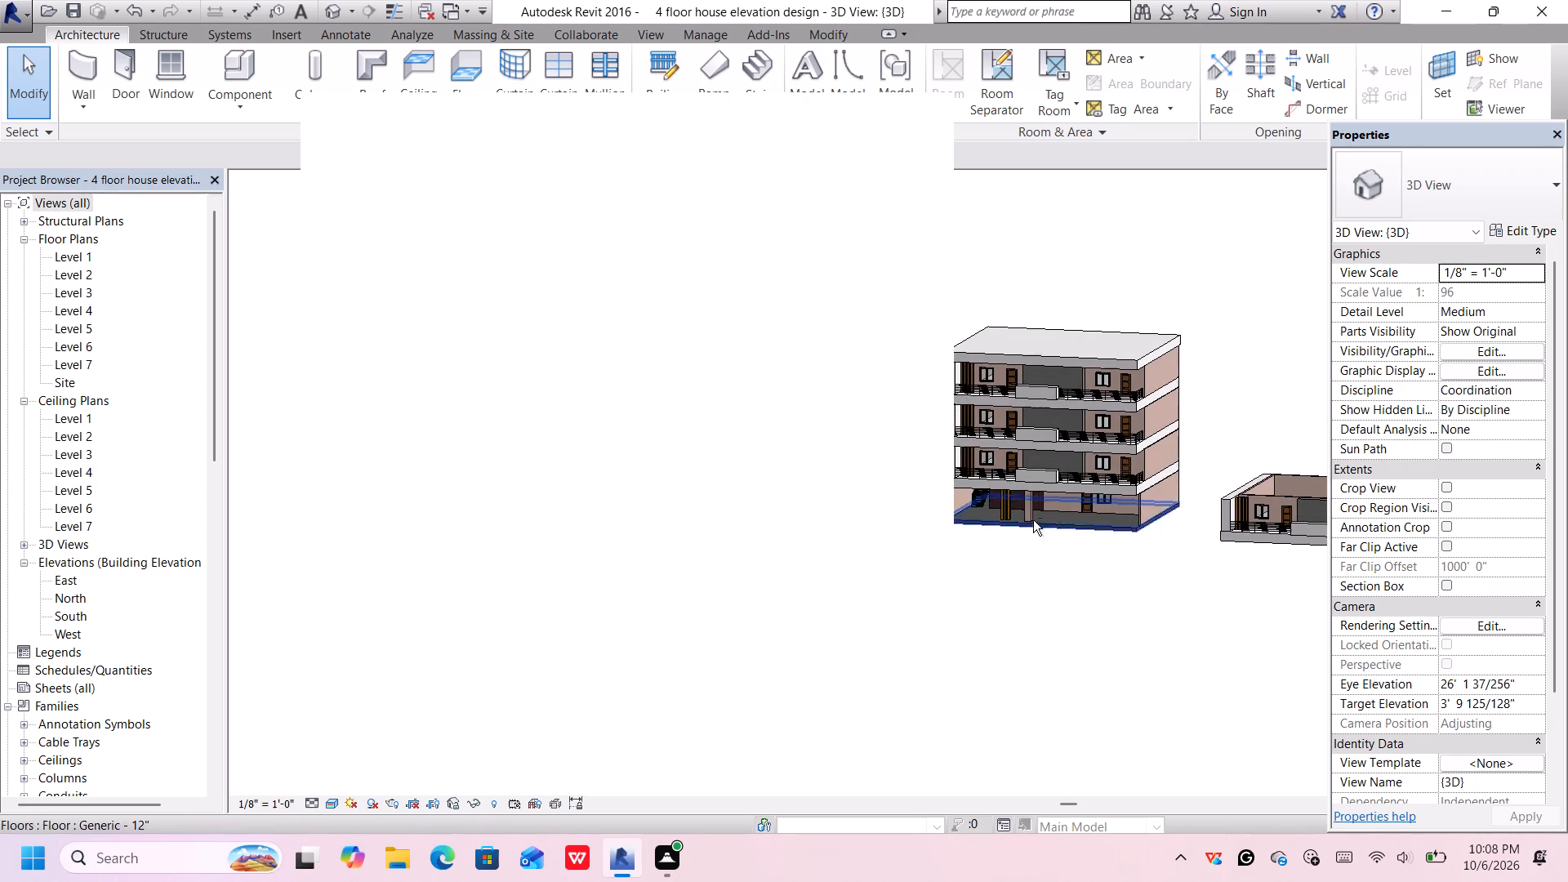
pyautogui.keyDown('shift'); pyautogui.moveTo(1139, 498); pyautogui.dragTo(1186, 427, button='middle'); pyautogui.keyUp('shift')
pyautogui.keyDown('shift'); pyautogui.moveTo(1099, 490); pyautogui.dragTo(1122, 514, button='middle'); pyautogui.keyUp('shift')
pyautogui.middleClick(1101, 550)
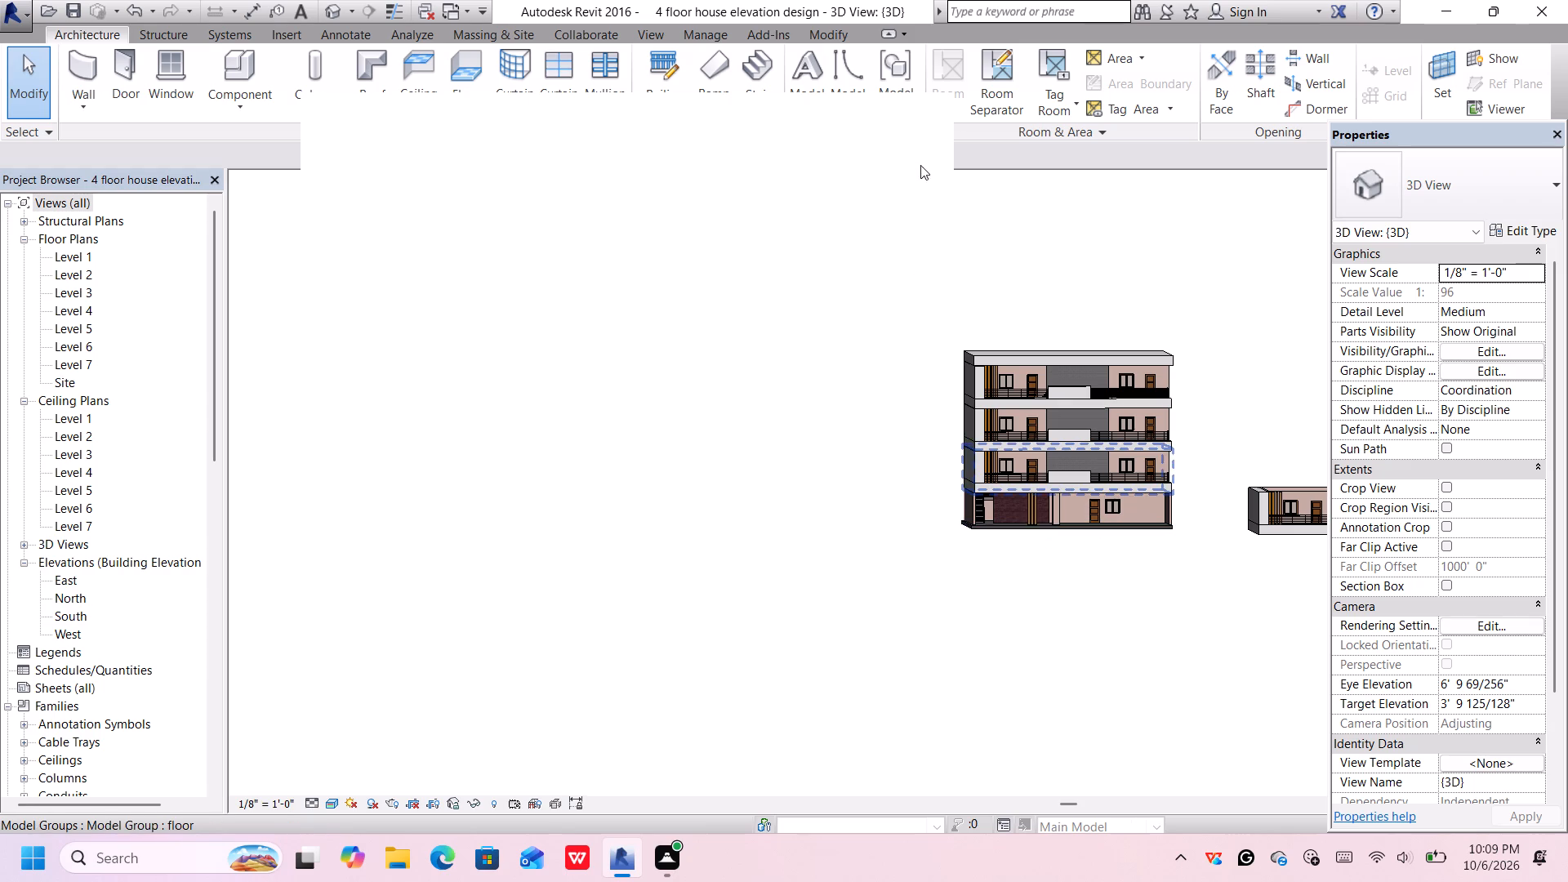
pyautogui.moveTo(1089, 336); pyautogui.dragTo(1141, 437, button='middle')
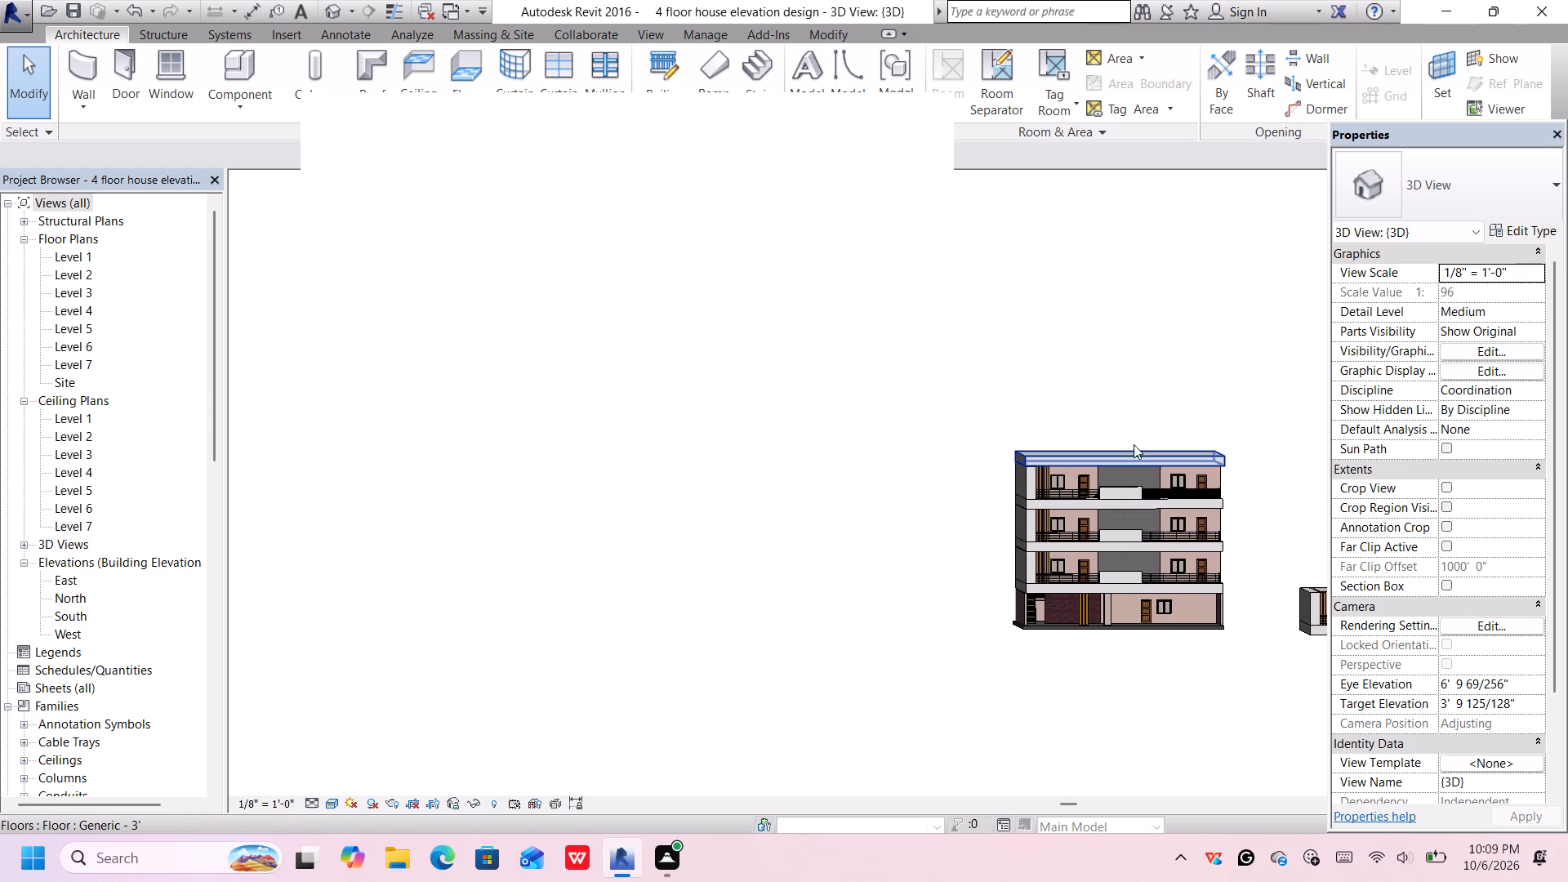
pyautogui.moveTo(1161, 403); pyautogui.dragTo(1143, 365, button='middle')
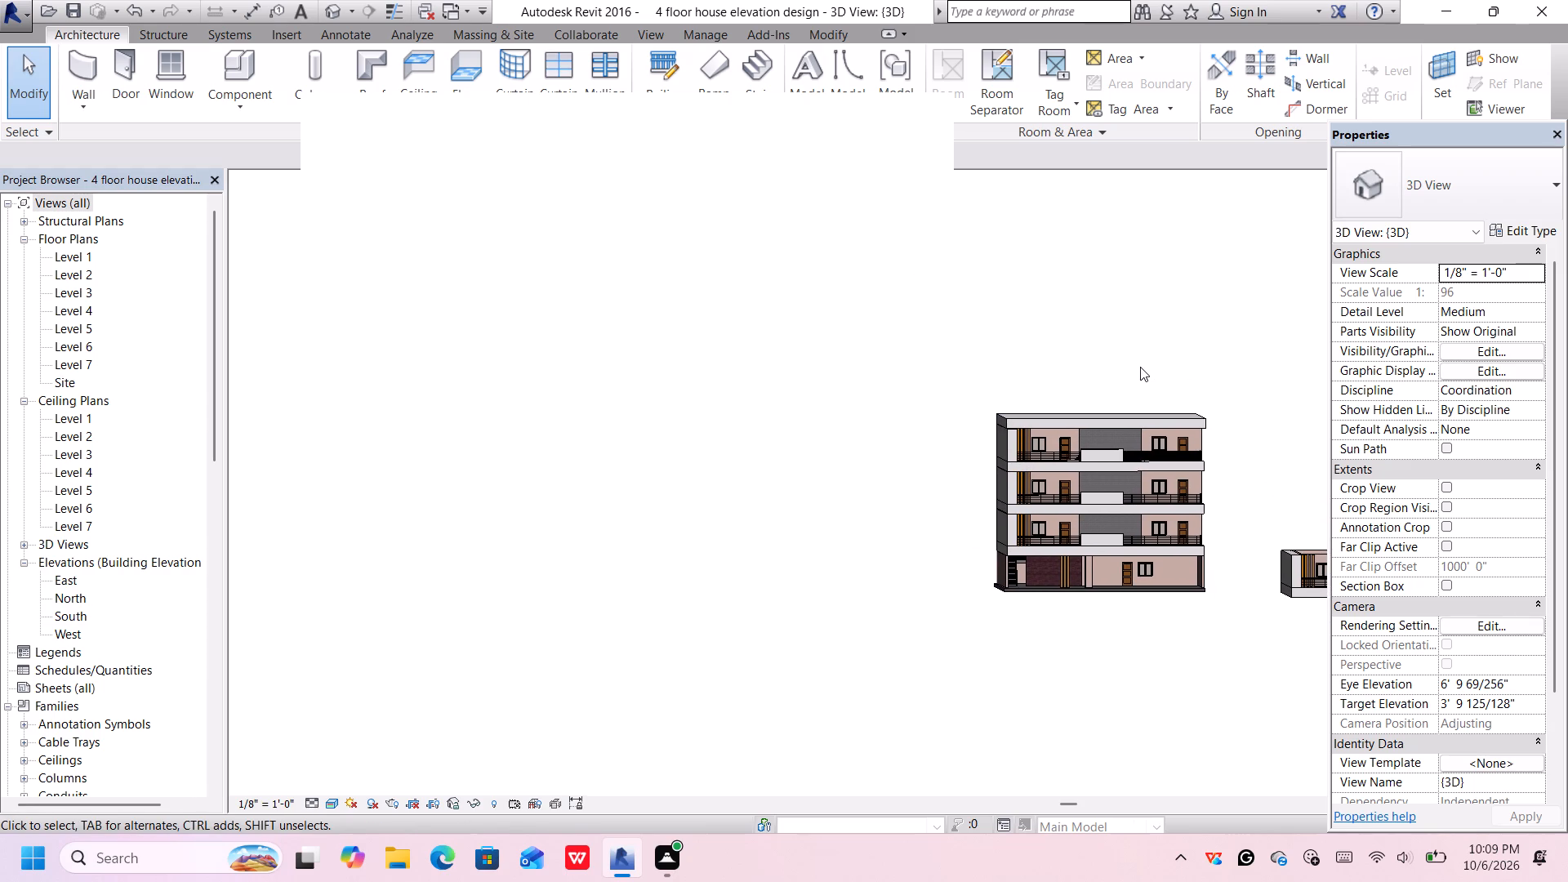
pyautogui.moveTo(1140, 367); pyautogui.dragTo(1138, 365, button='middle')
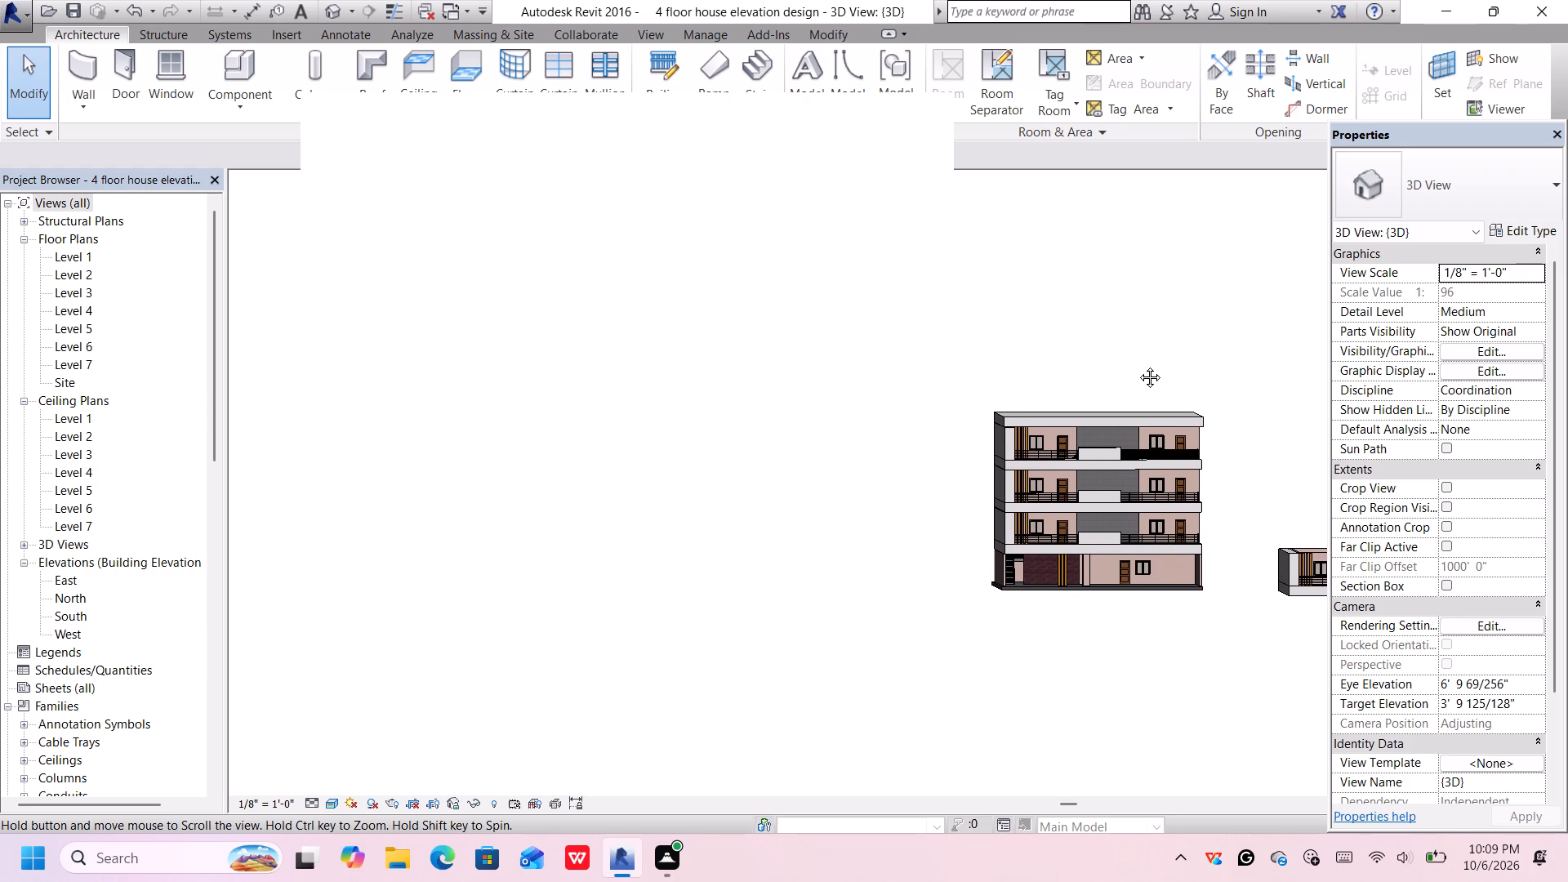
pyautogui.moveTo(1138, 365); pyautogui.dragTo(1146, 472, button='middle')
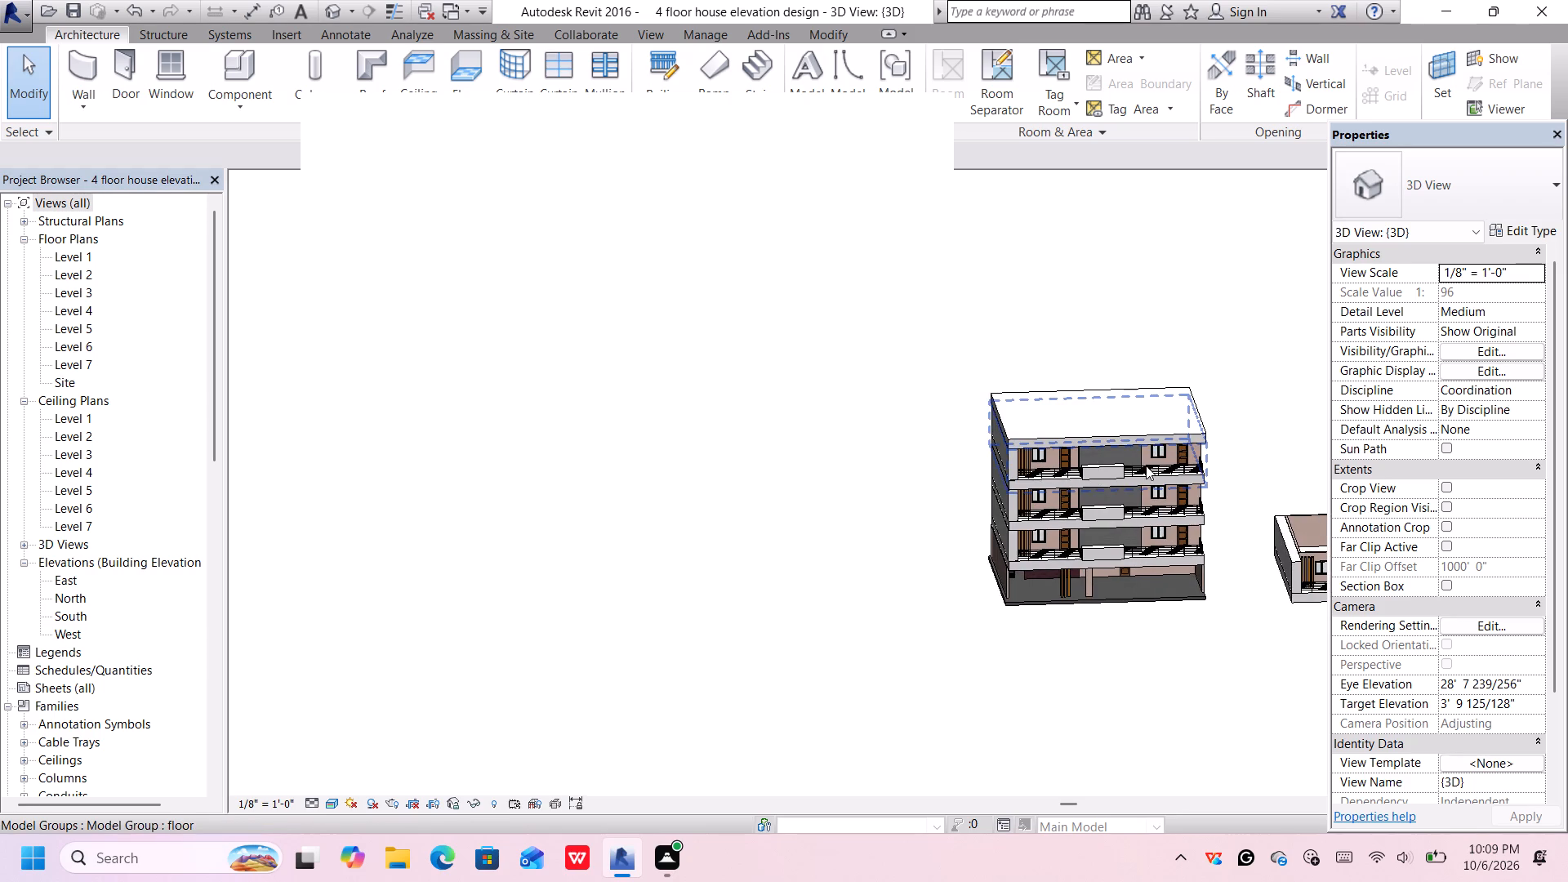
pyautogui.scroll(2, 1149, 447)
pyautogui.moveTo(1183, 396); pyautogui.dragTo(1221, 443, button='middle')
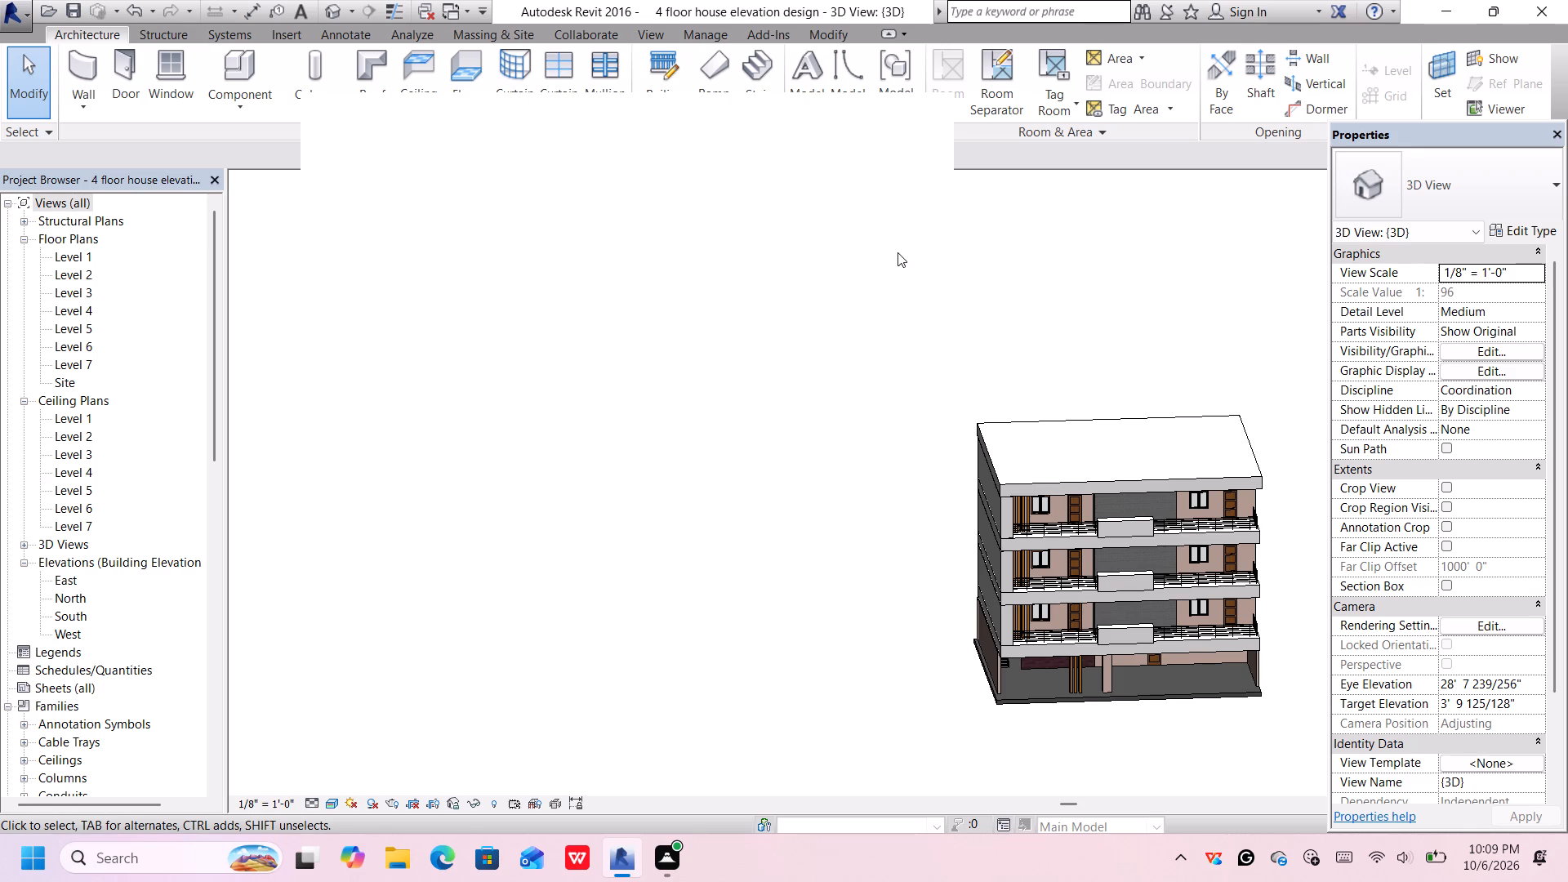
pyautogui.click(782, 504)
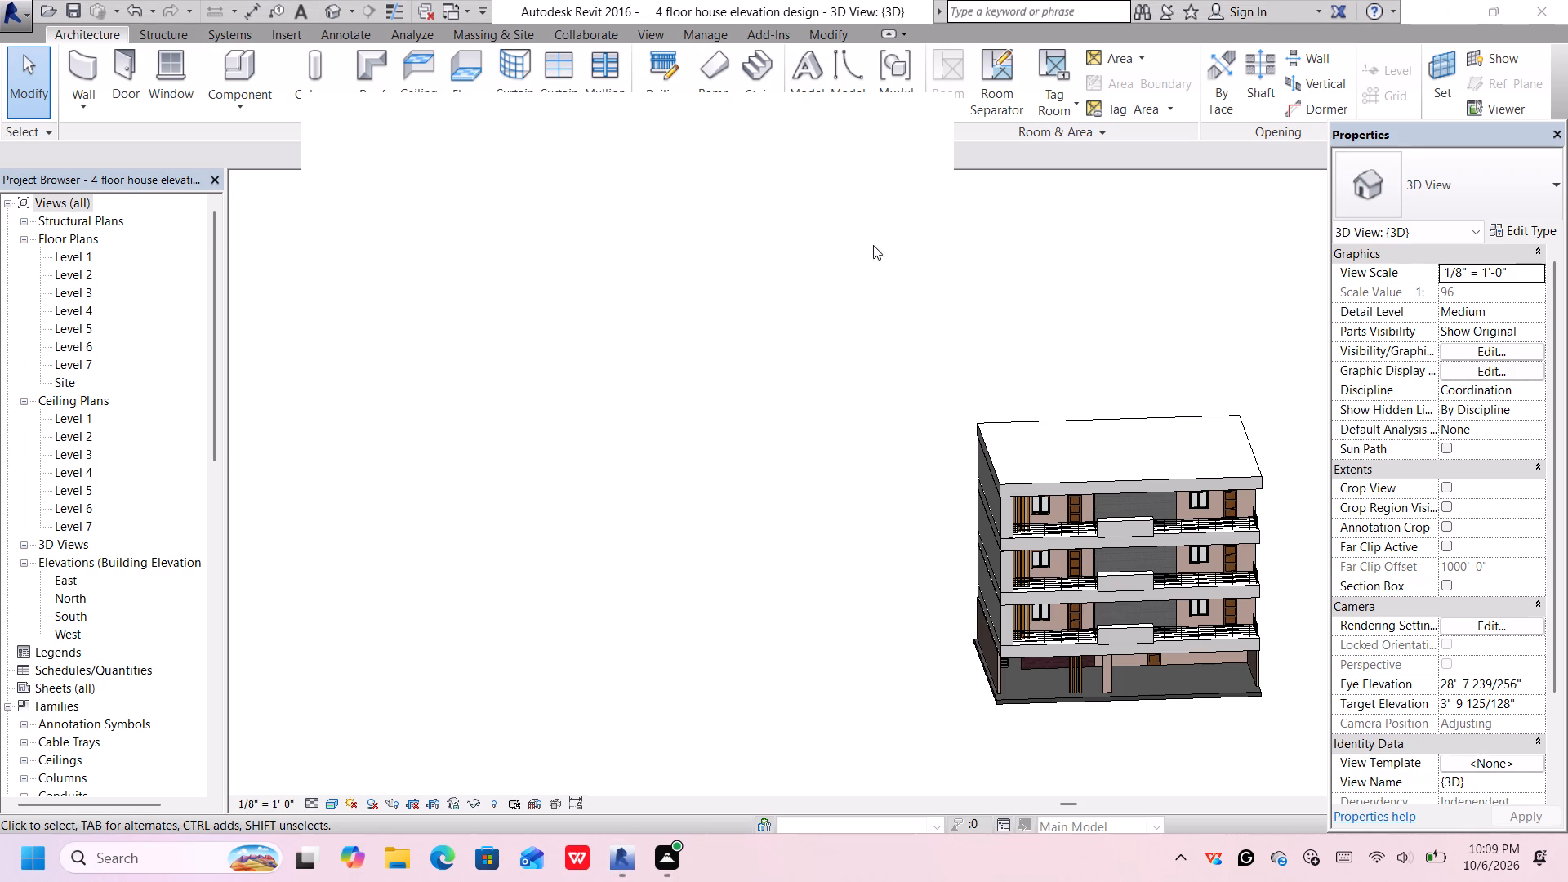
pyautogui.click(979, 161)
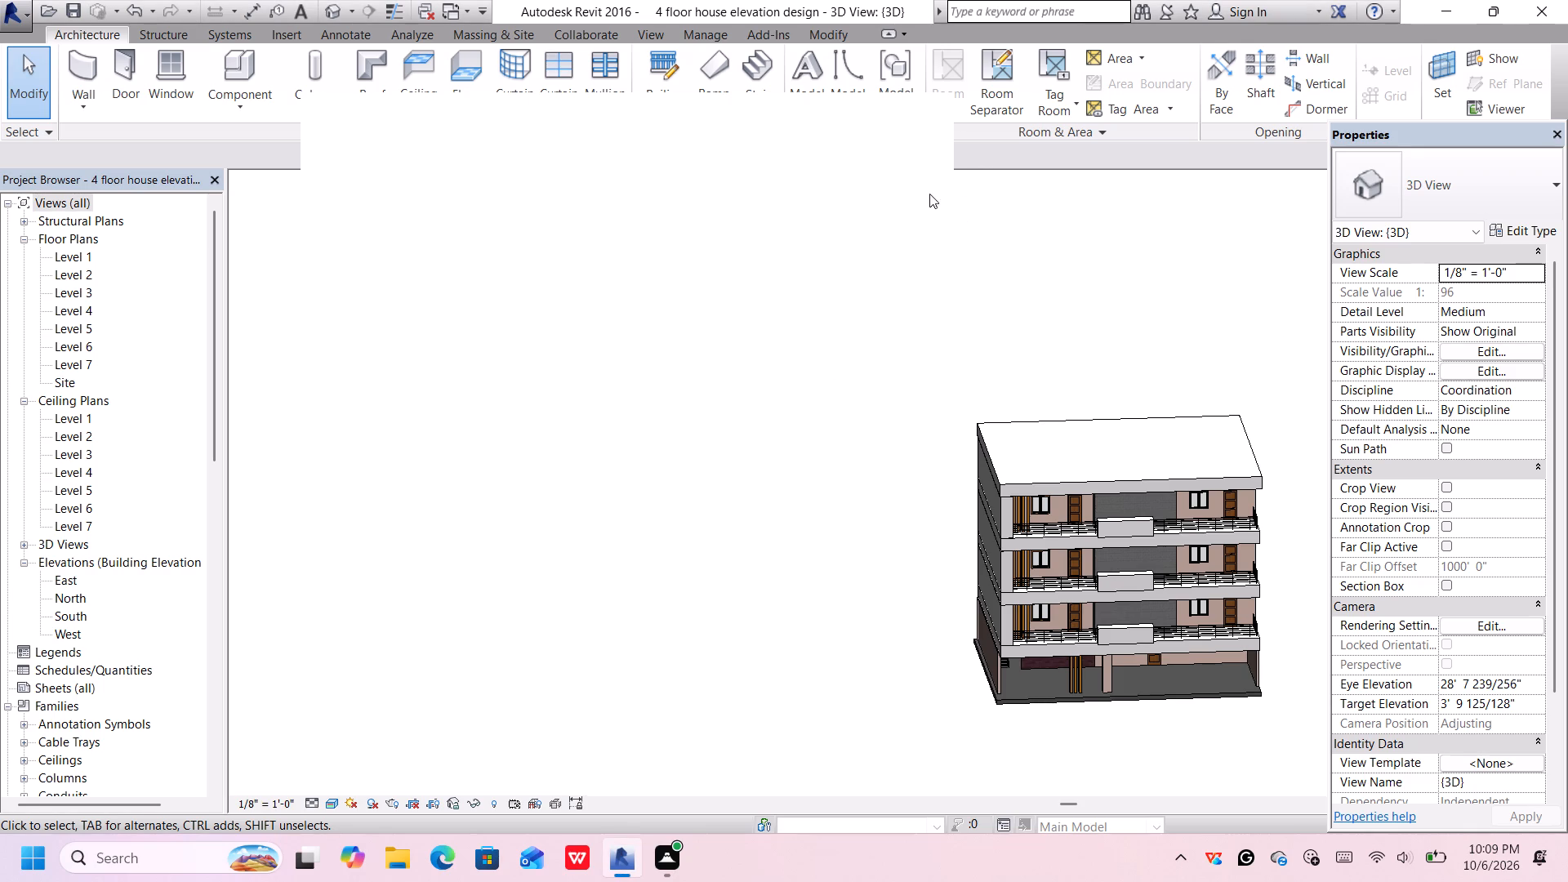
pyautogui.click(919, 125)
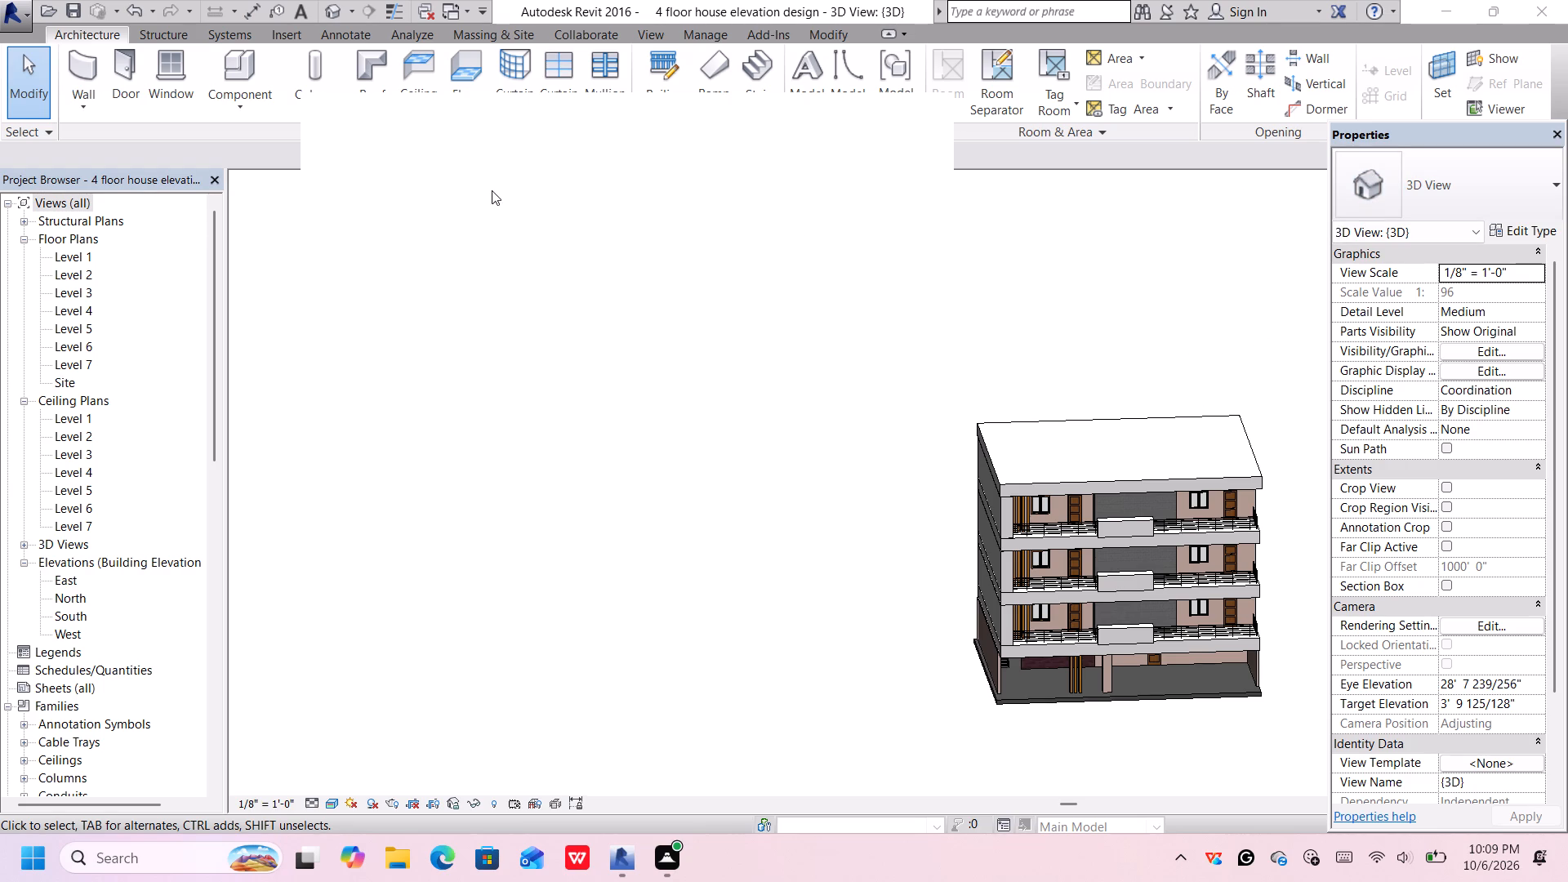
# Start a new wall using the Generic - 12" Masonry basic wall type.
pyautogui.click(96, 70)
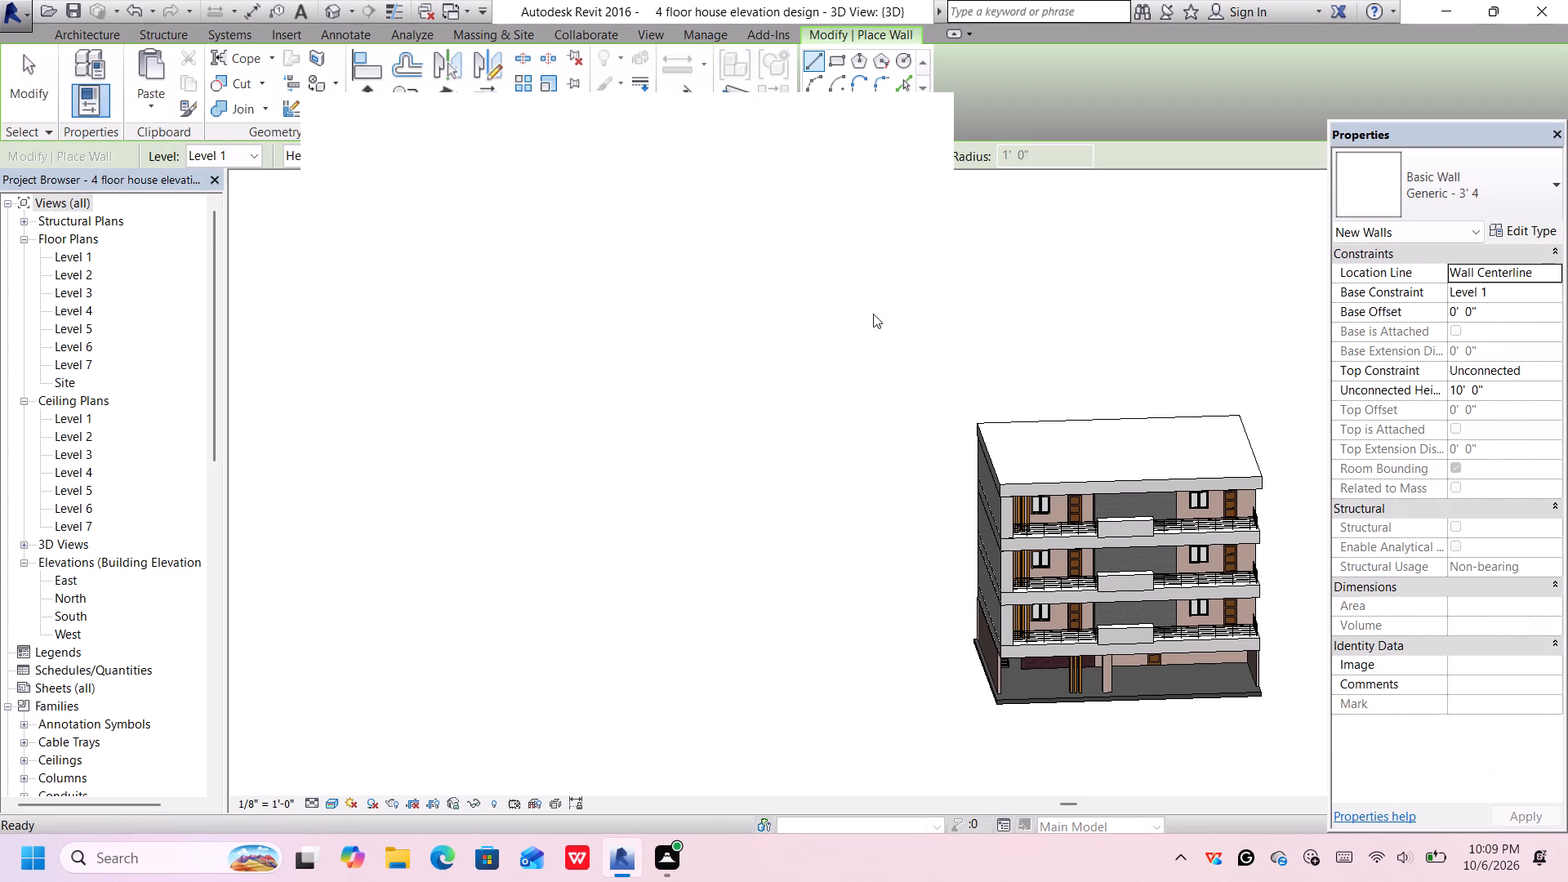
pyautogui.click(1446, 187)
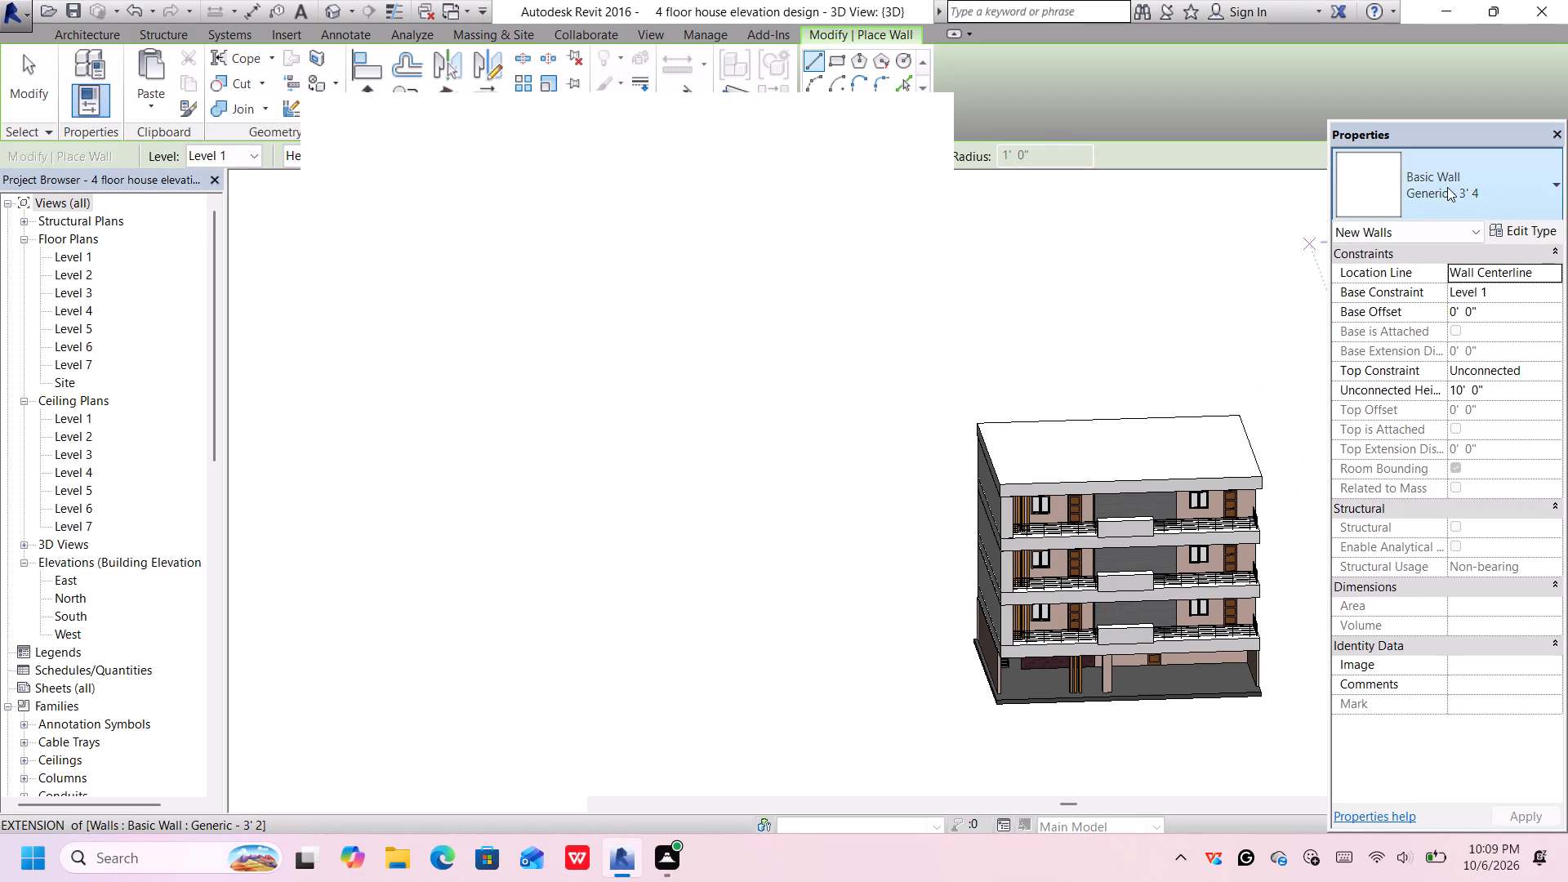
pyautogui.scroll(12, 1388, 362)
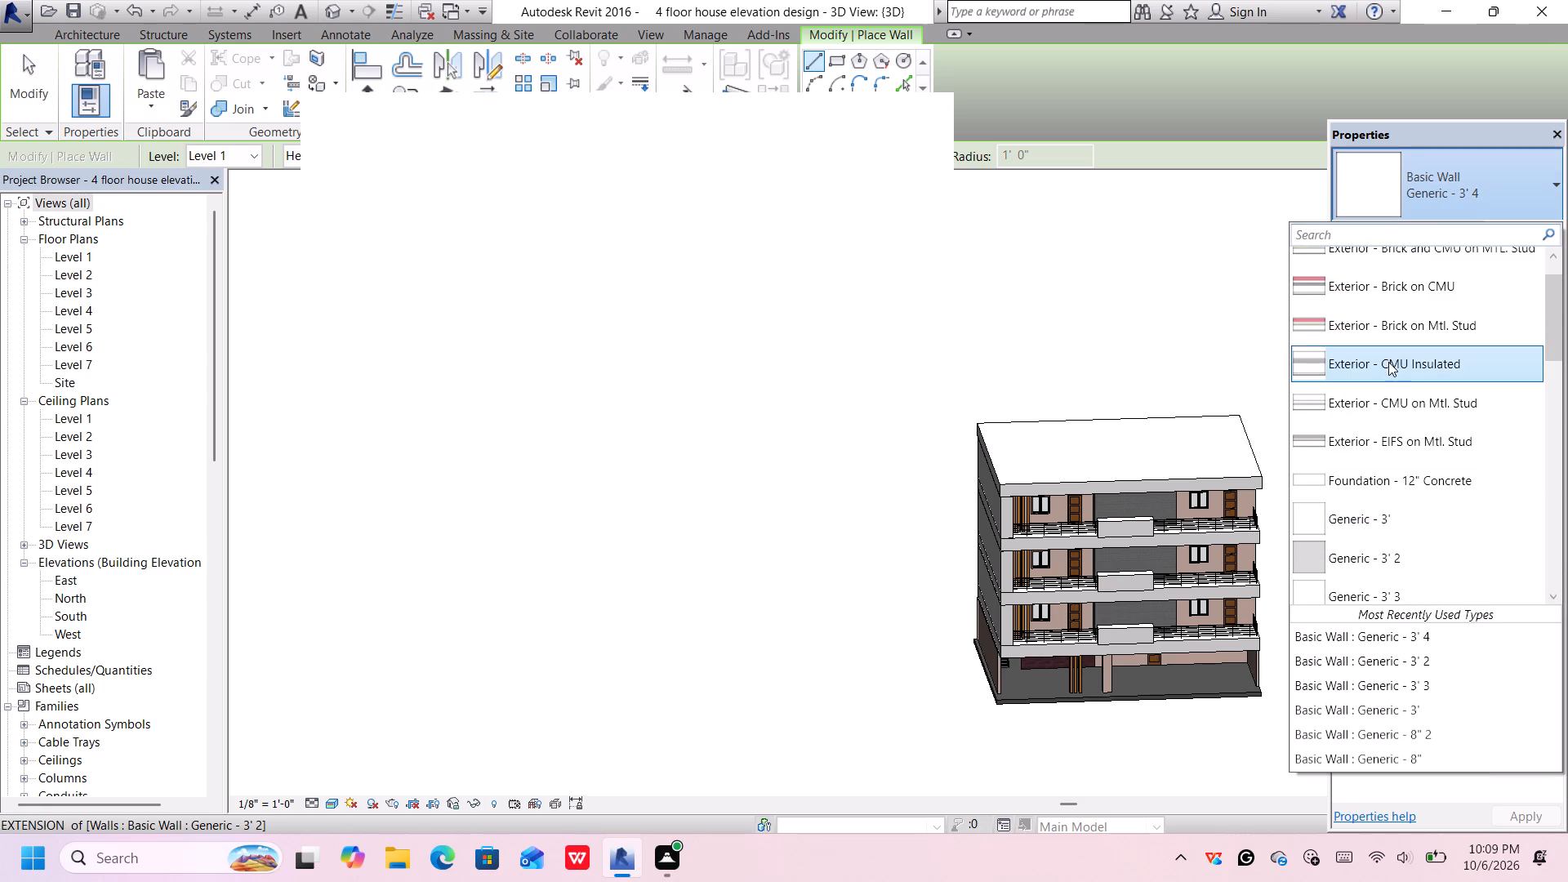
pyautogui.scroll(4, 1388, 362)
pyautogui.scroll(-8, 1389, 411)
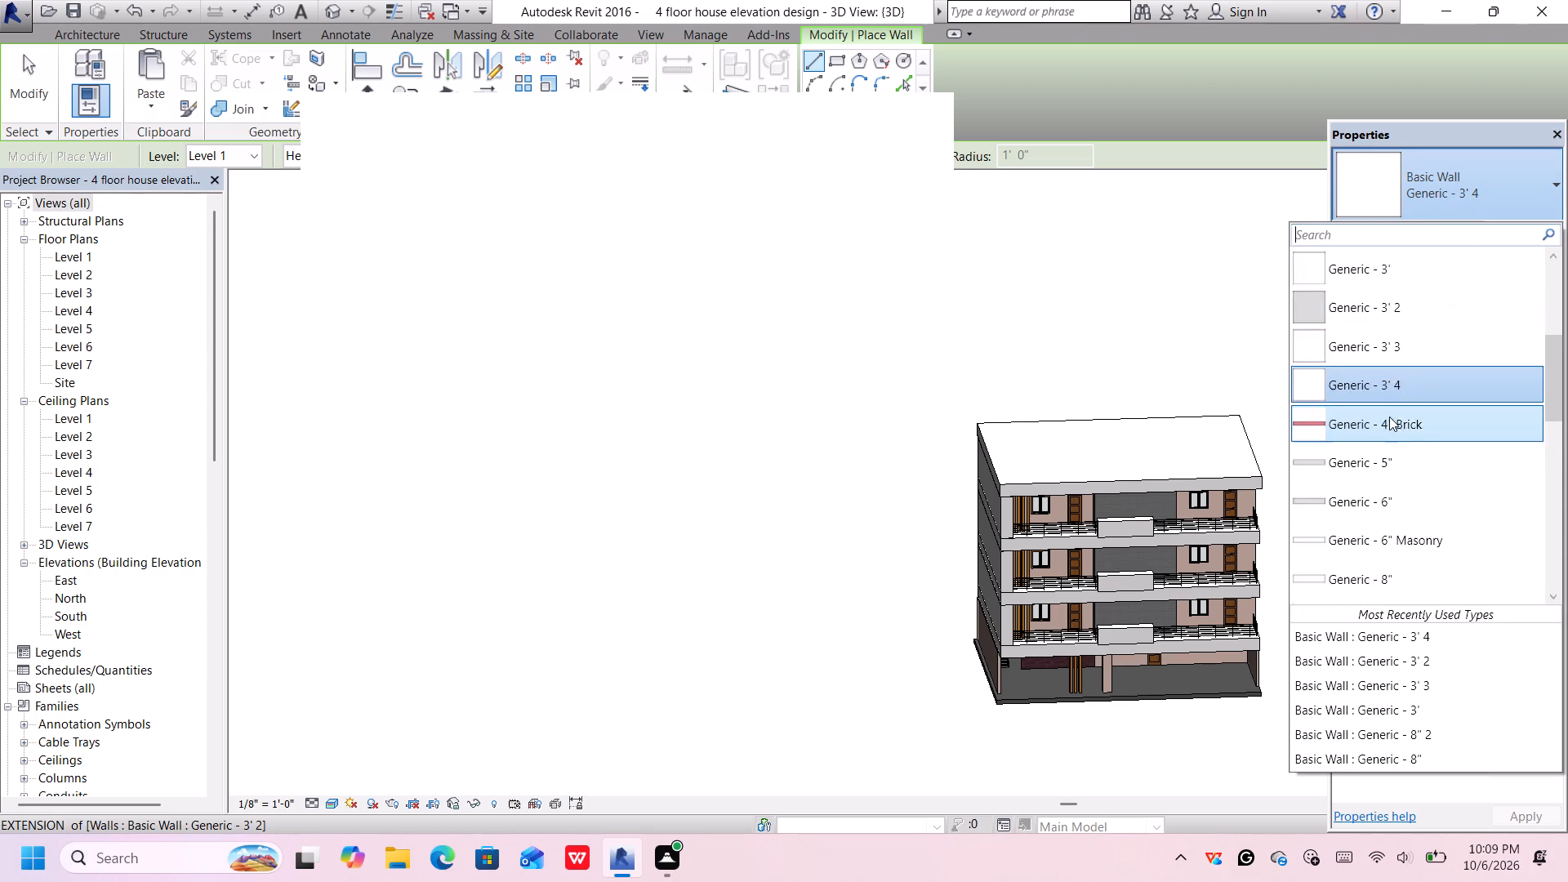
pyautogui.scroll(-2, 1389, 416)
pyautogui.scroll(-3, 1396, 524)
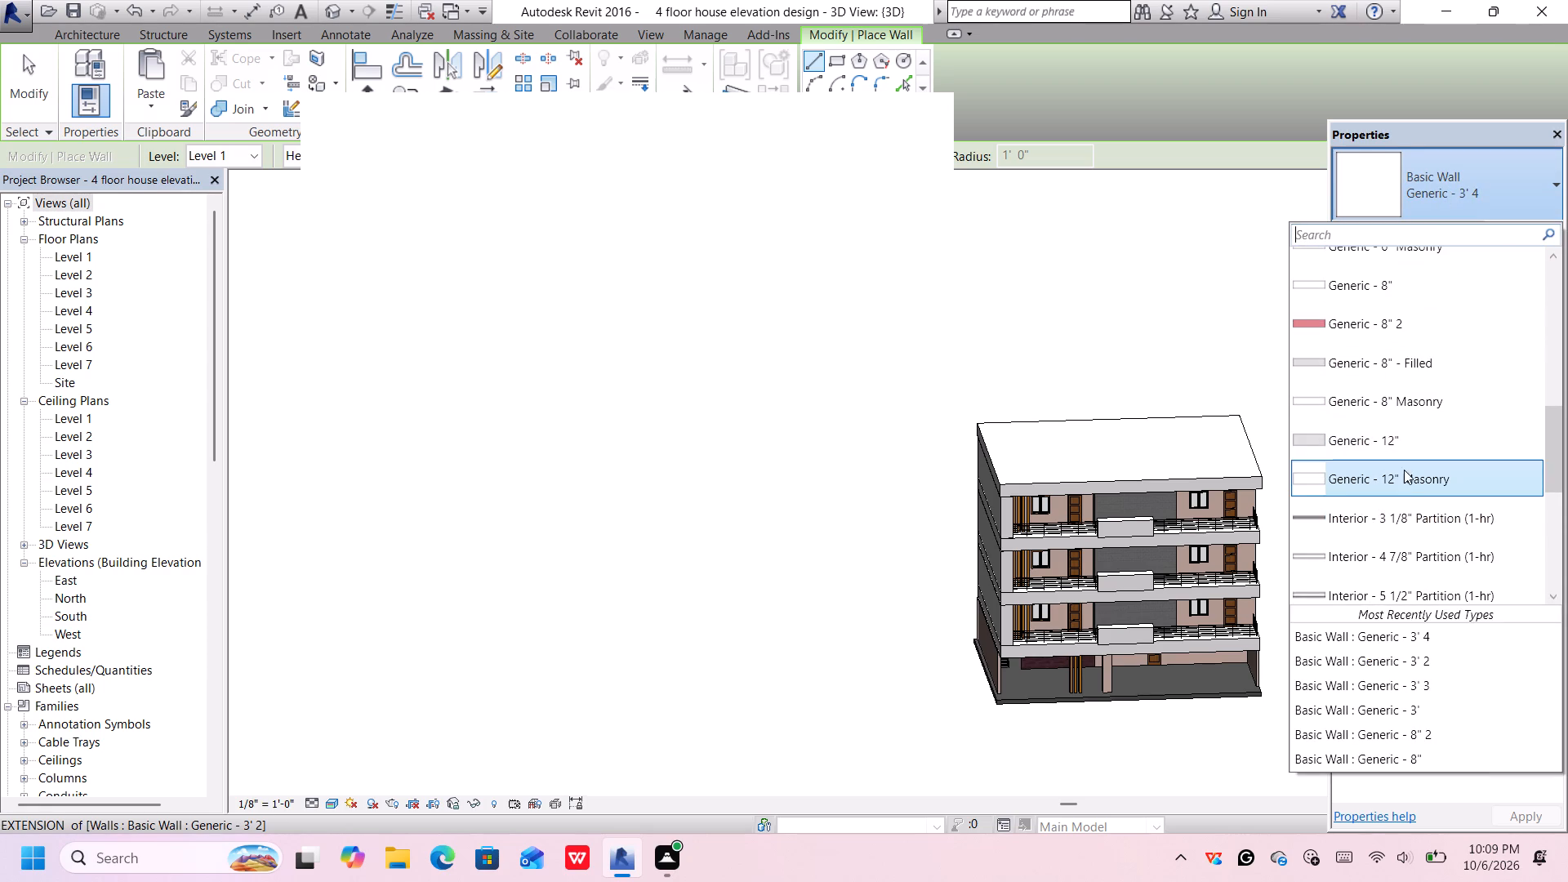
pyautogui.click(1403, 477)
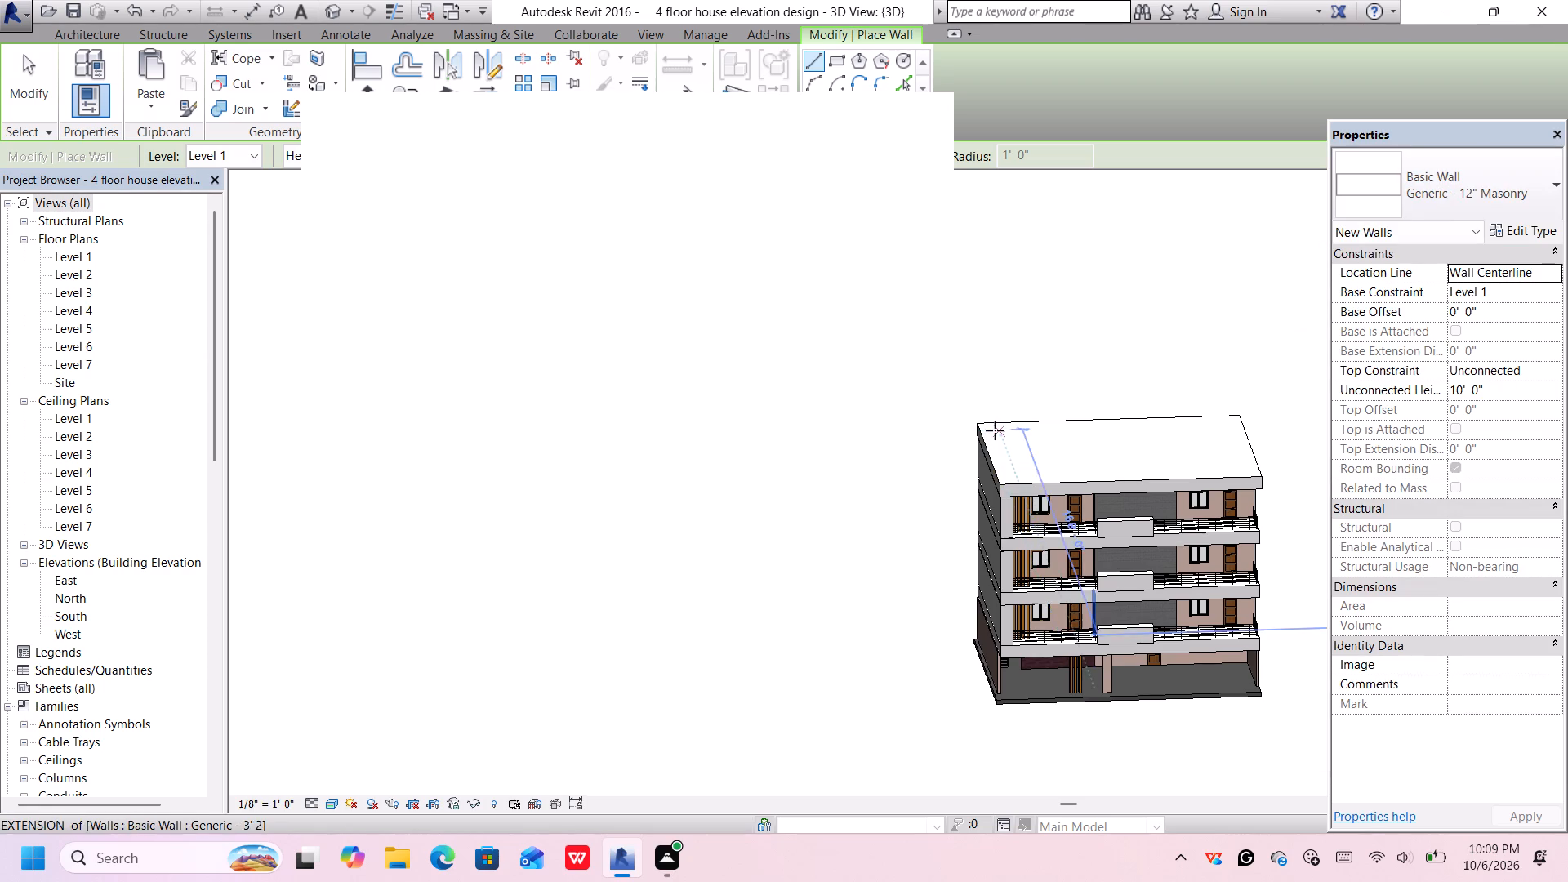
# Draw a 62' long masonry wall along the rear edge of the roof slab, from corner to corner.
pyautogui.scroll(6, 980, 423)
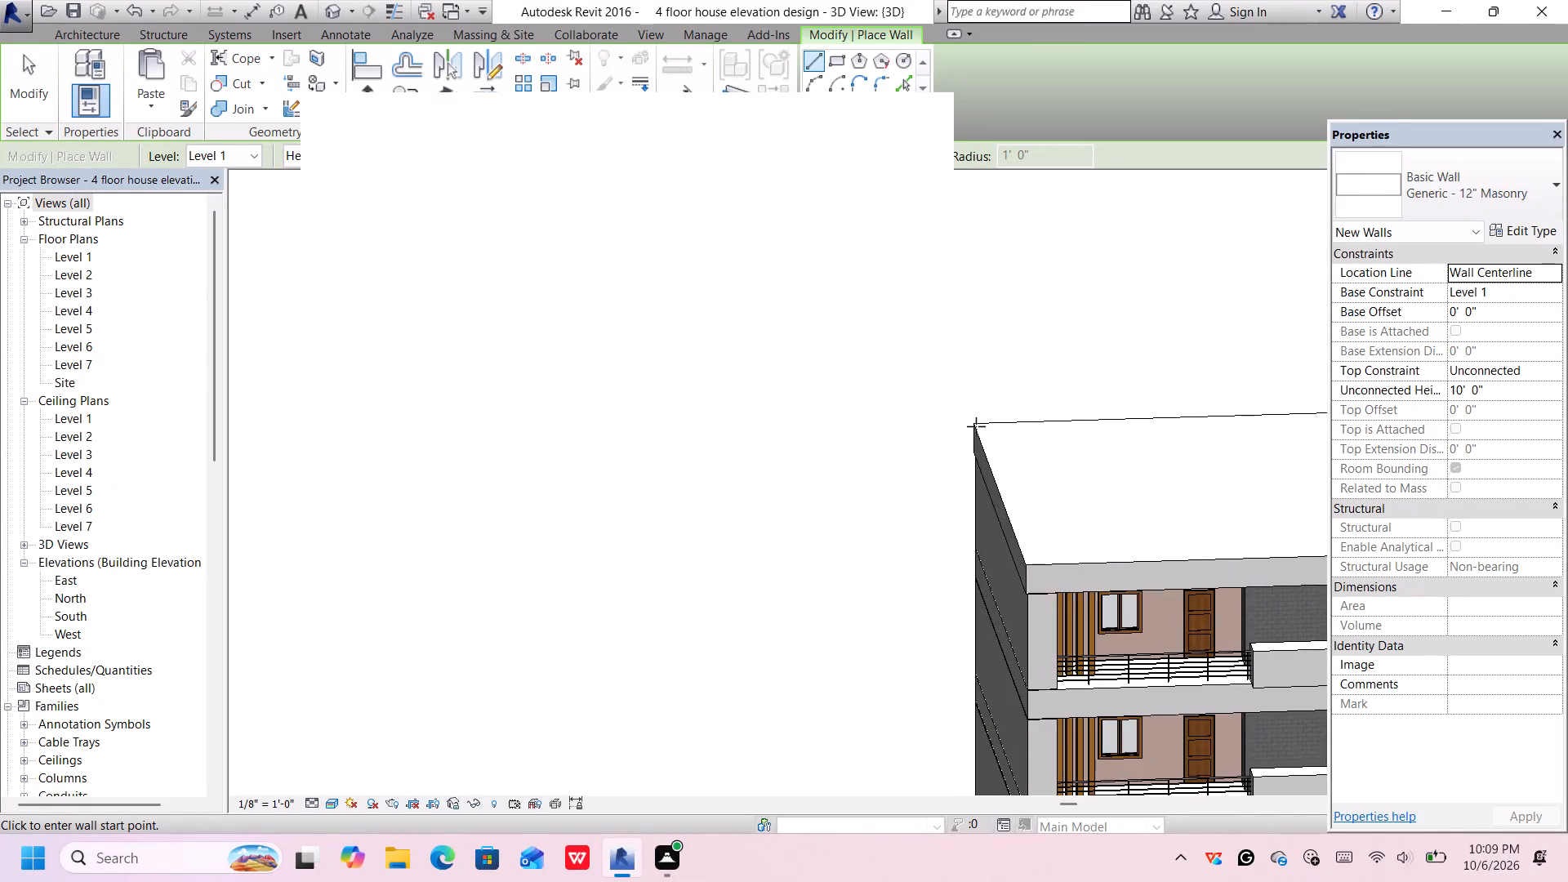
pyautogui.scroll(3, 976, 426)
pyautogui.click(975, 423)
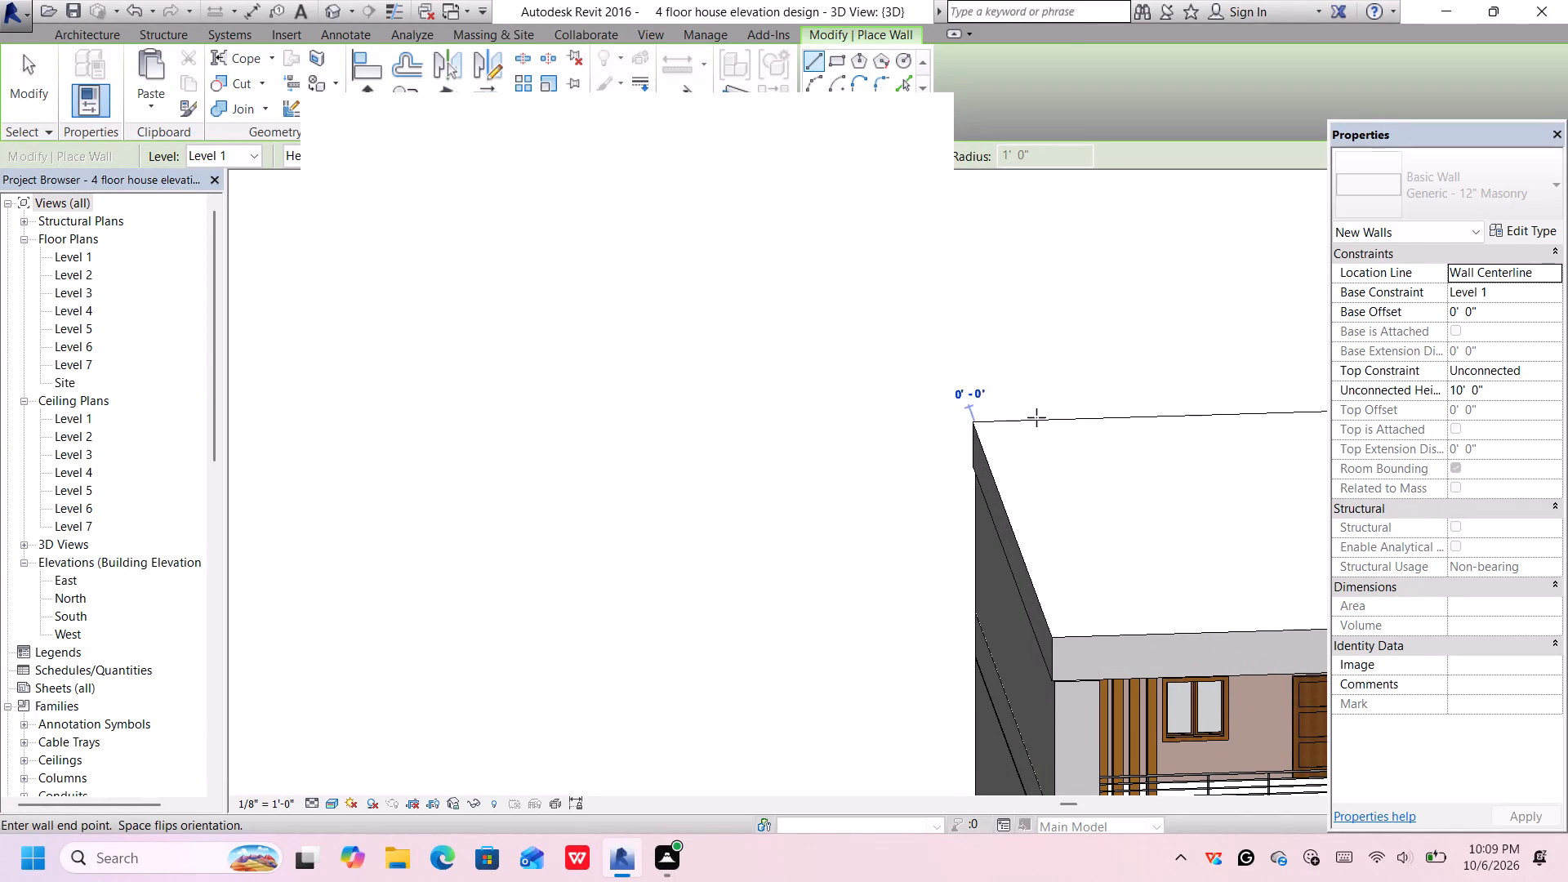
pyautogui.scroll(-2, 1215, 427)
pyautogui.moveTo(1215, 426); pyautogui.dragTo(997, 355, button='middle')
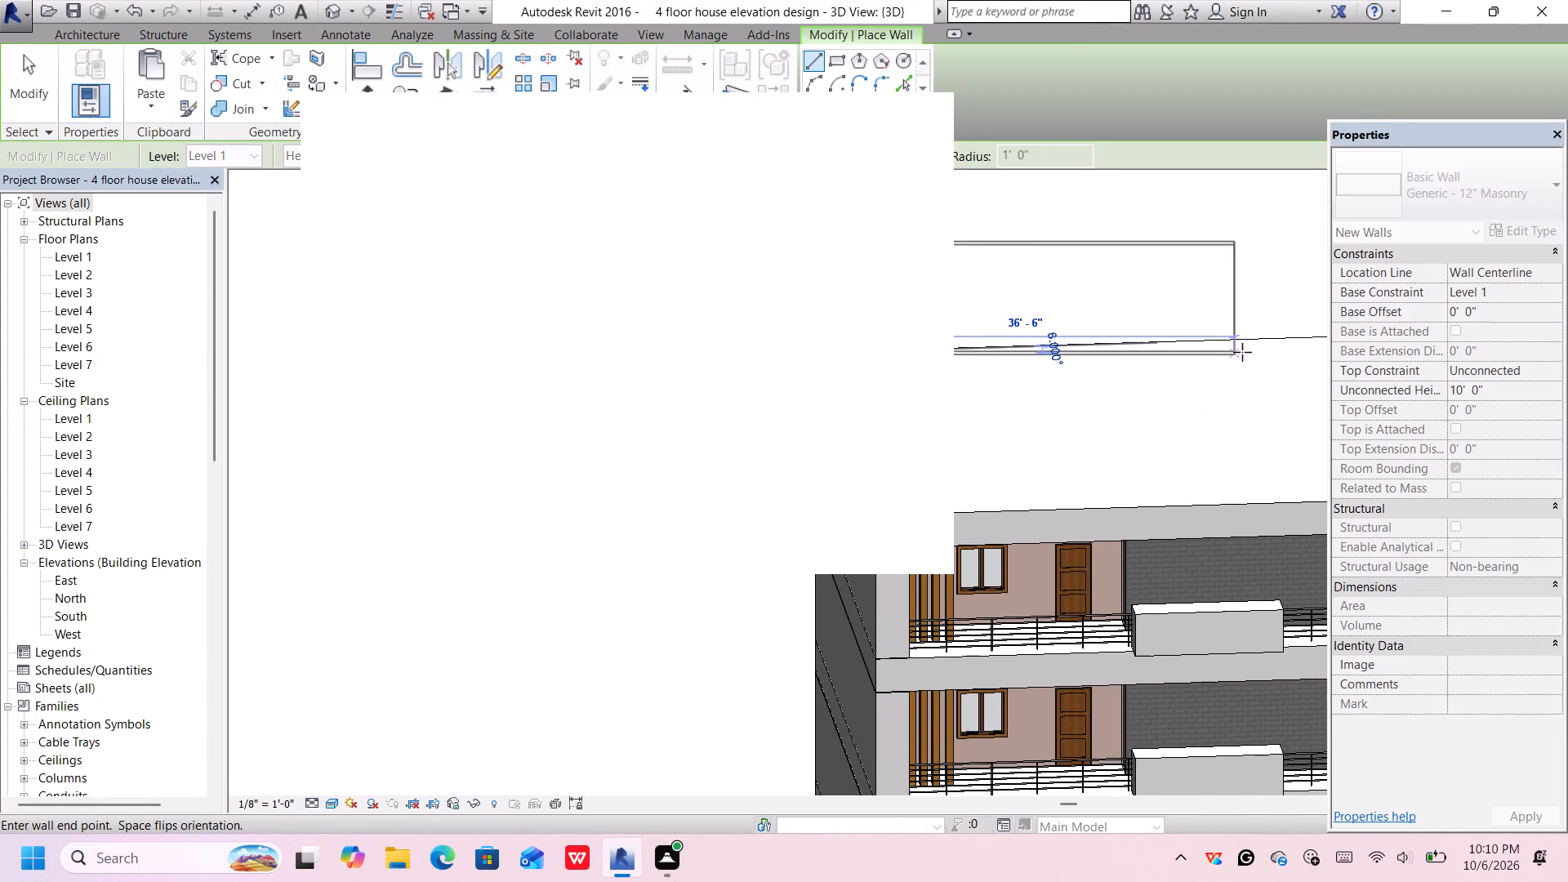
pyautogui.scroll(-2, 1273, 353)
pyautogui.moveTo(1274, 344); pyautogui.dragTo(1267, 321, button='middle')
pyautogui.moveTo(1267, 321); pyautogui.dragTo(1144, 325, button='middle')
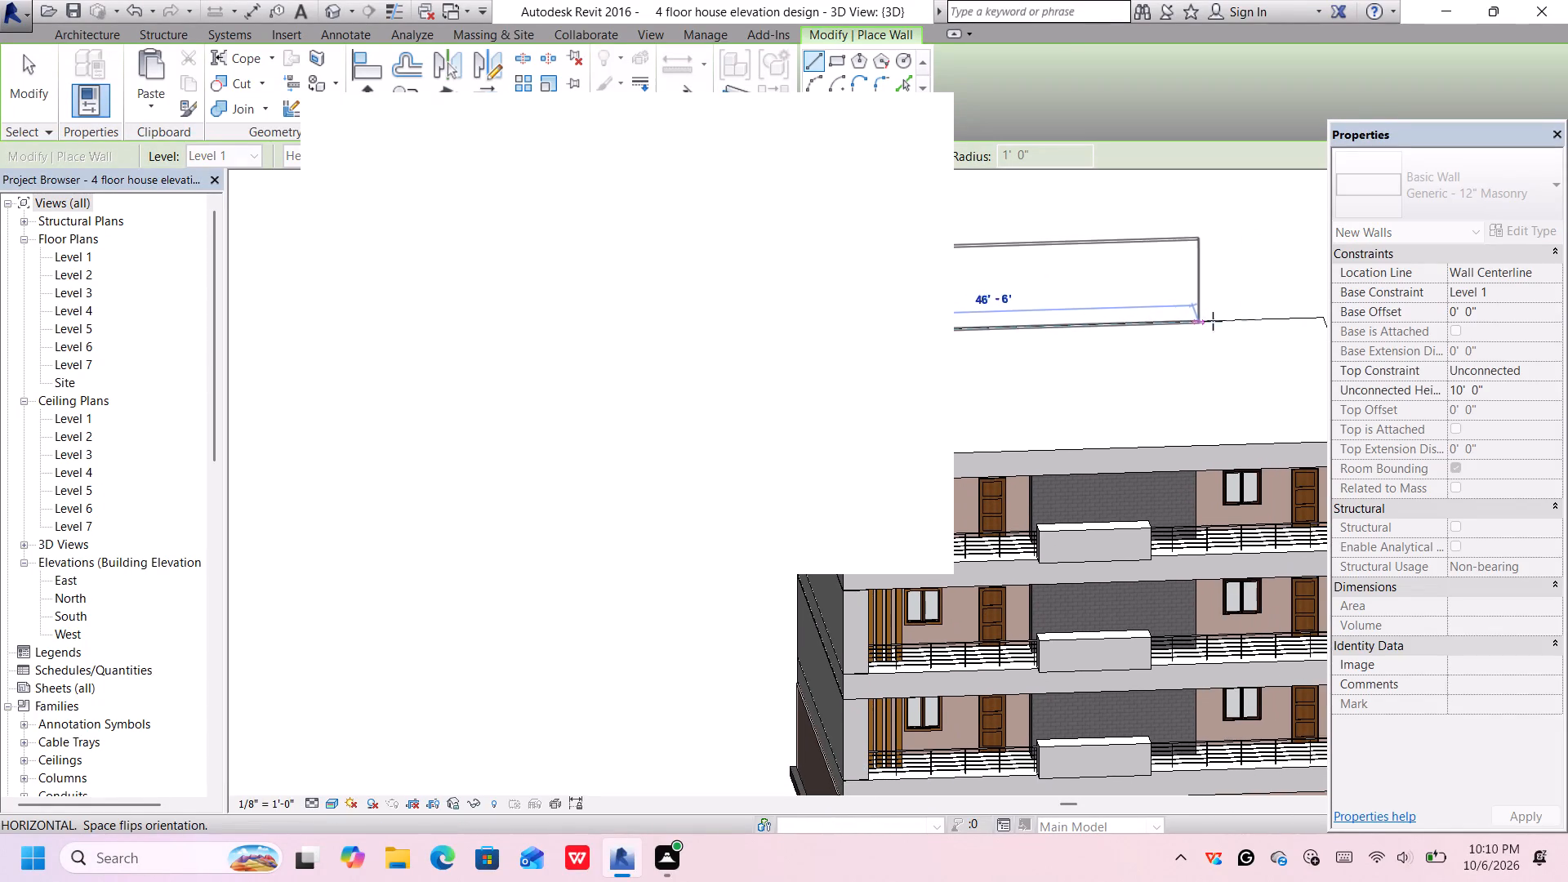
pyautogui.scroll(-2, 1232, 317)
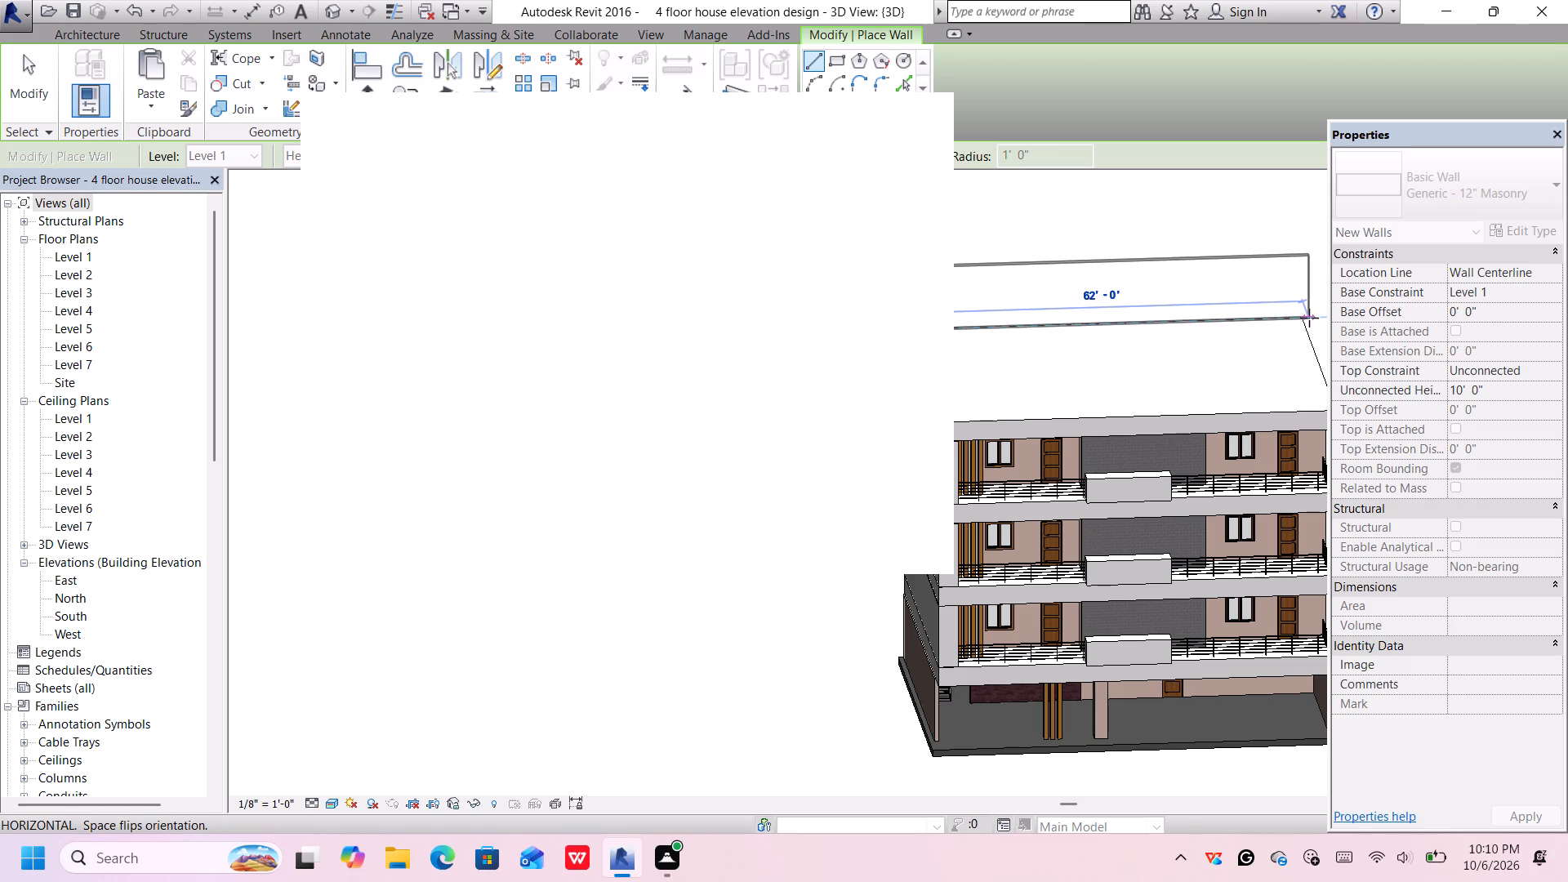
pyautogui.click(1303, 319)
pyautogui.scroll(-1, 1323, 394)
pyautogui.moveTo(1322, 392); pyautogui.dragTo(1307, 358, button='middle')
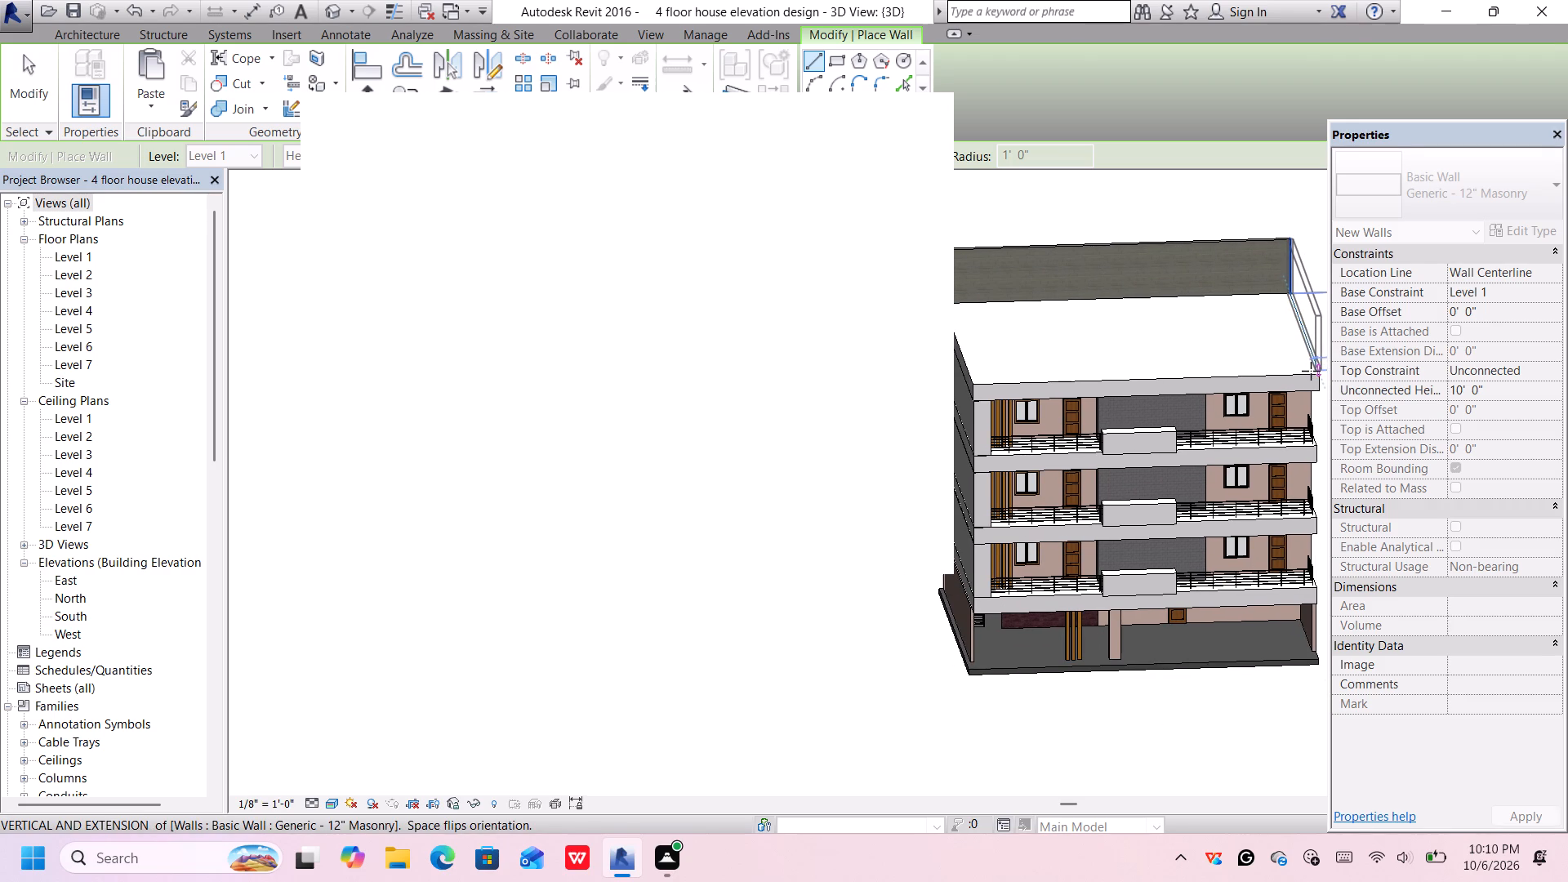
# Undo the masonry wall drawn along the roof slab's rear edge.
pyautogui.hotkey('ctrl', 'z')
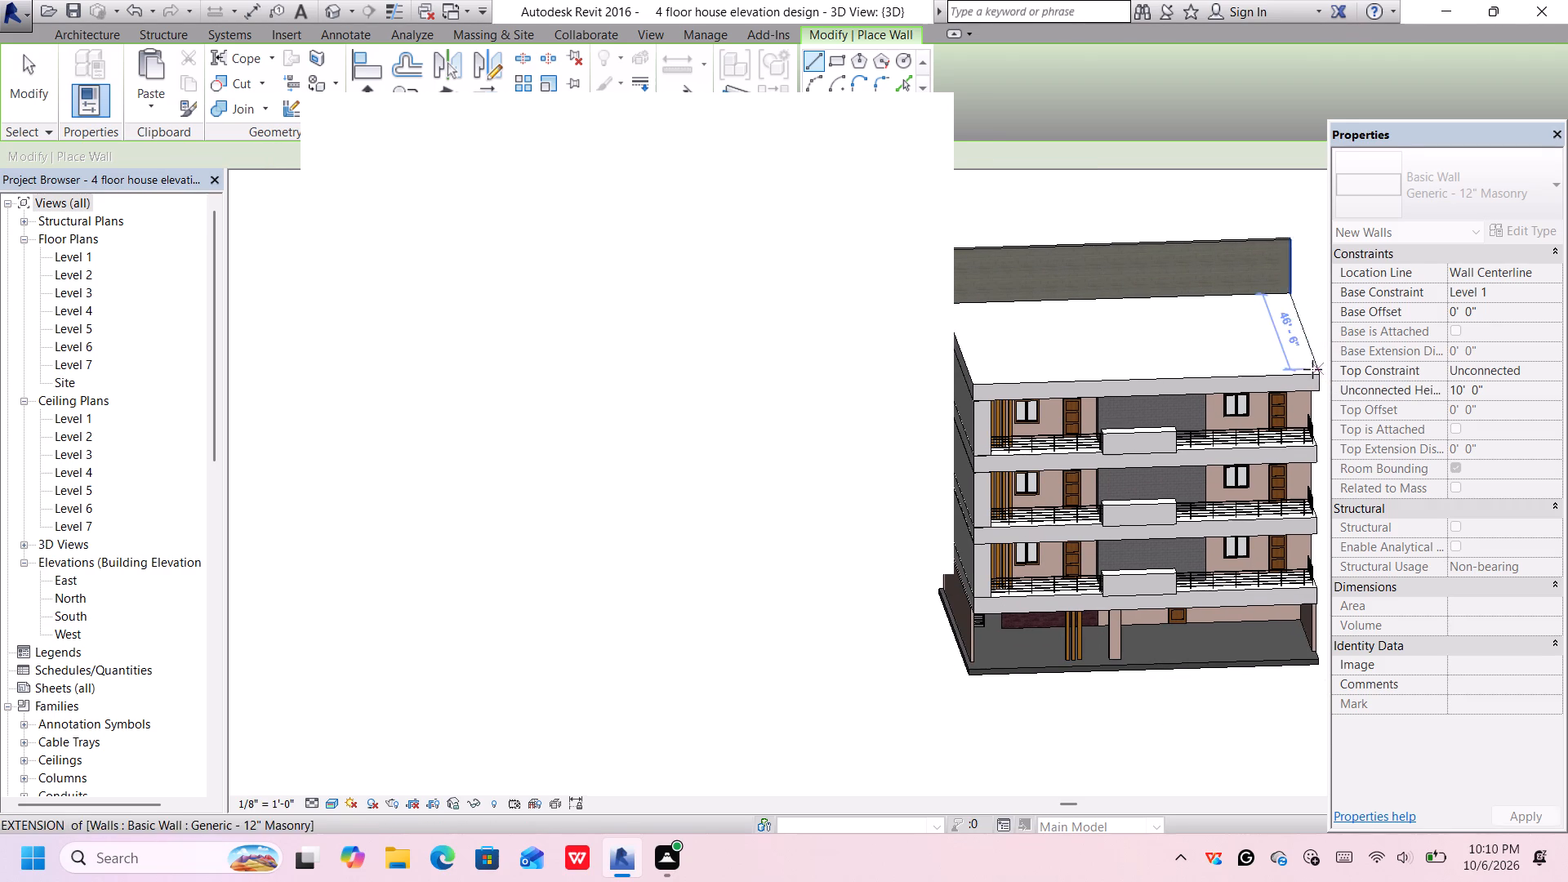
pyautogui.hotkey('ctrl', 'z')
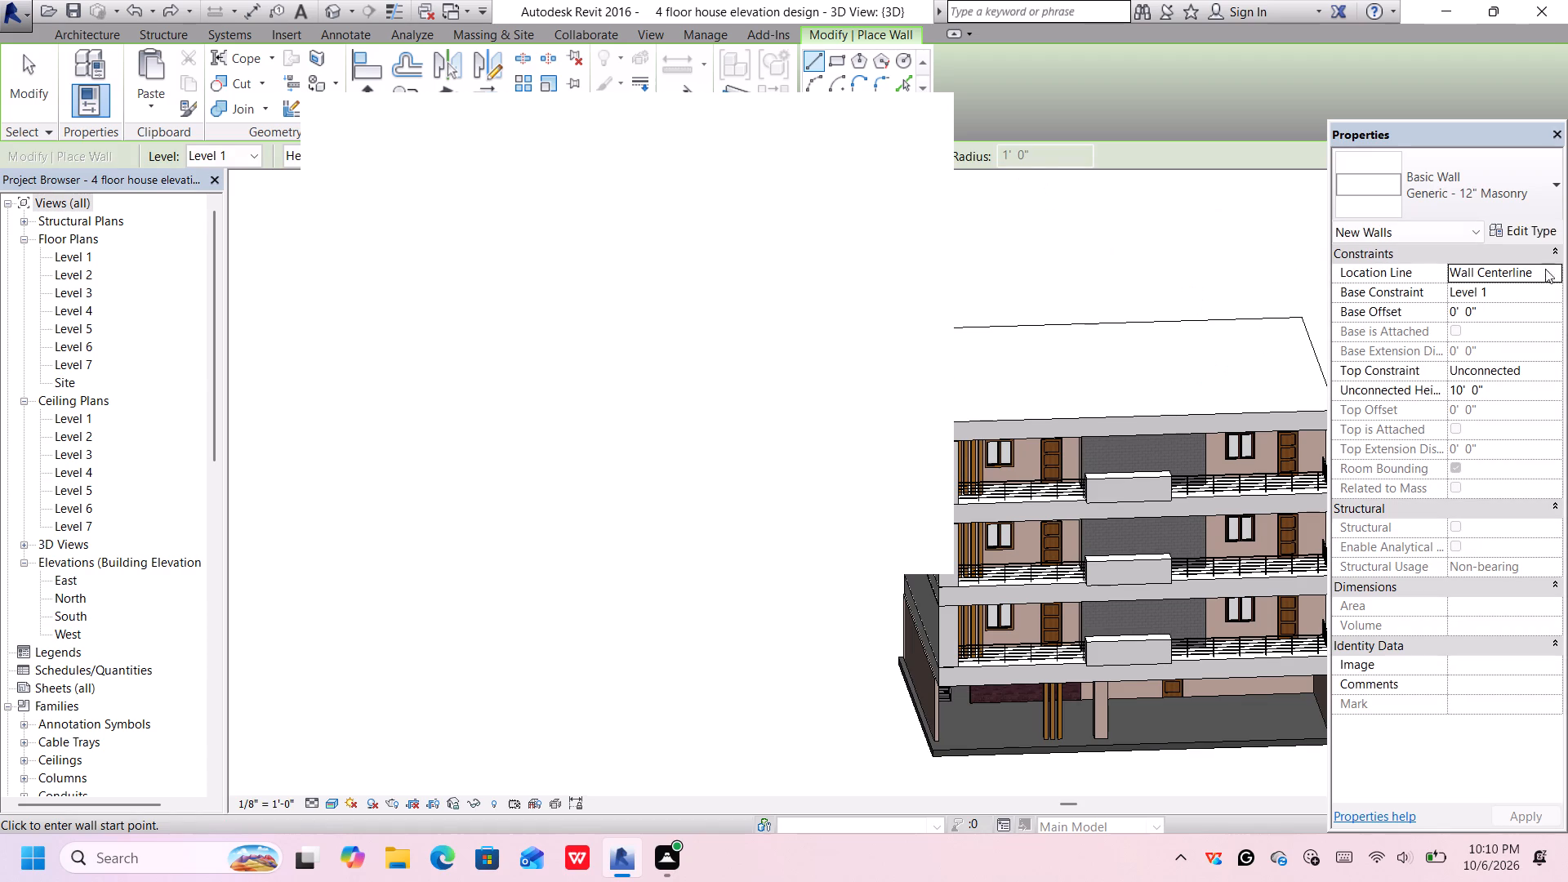
# Close the Properties palette to widen the 3D view.
pyautogui.click(1563, 130)
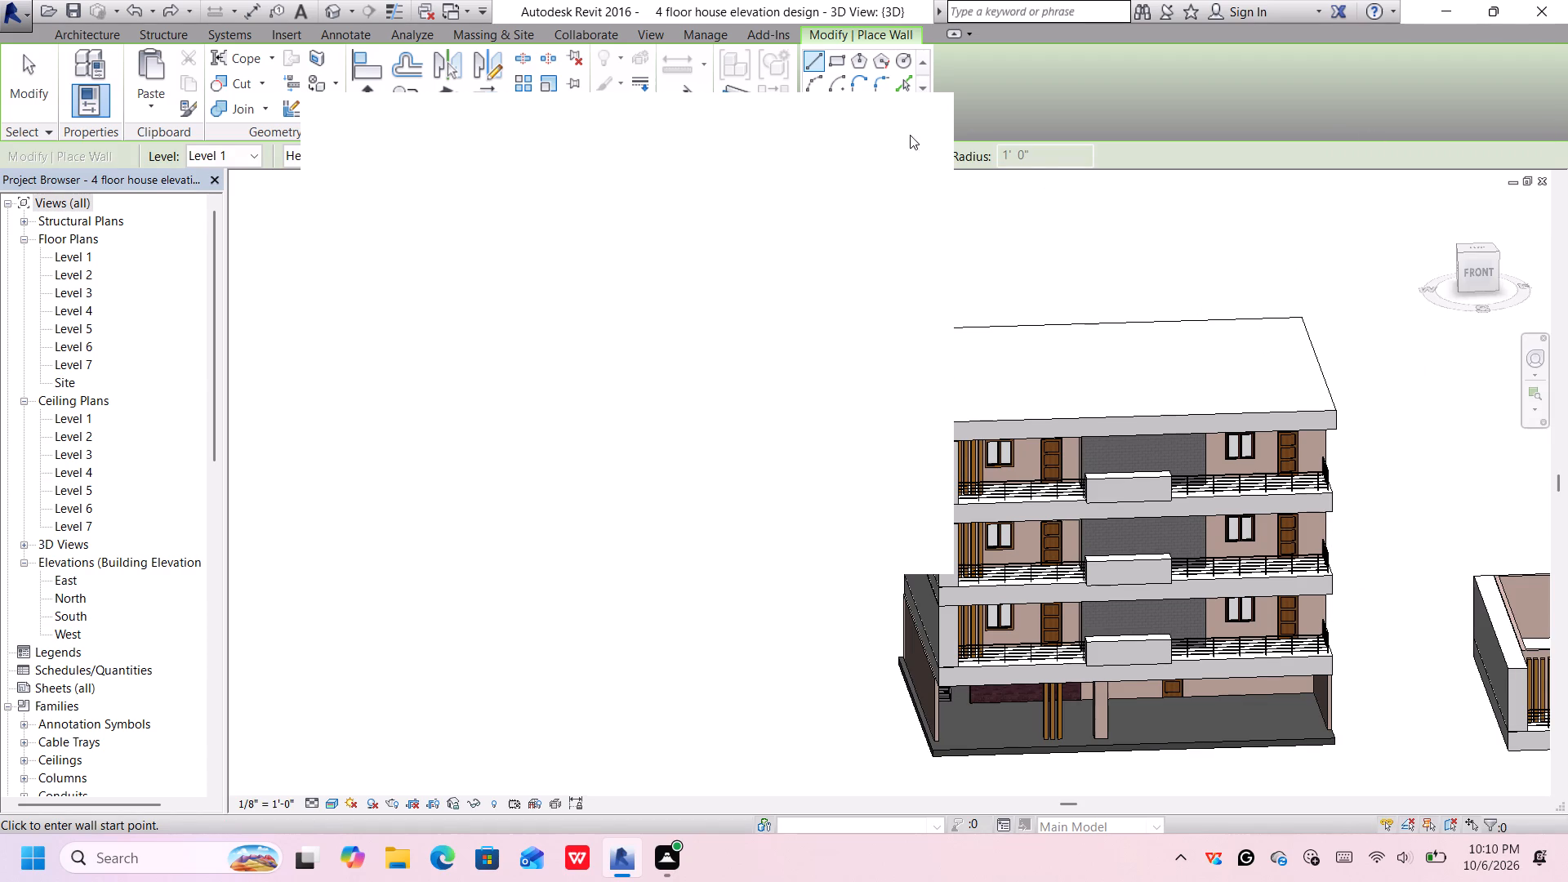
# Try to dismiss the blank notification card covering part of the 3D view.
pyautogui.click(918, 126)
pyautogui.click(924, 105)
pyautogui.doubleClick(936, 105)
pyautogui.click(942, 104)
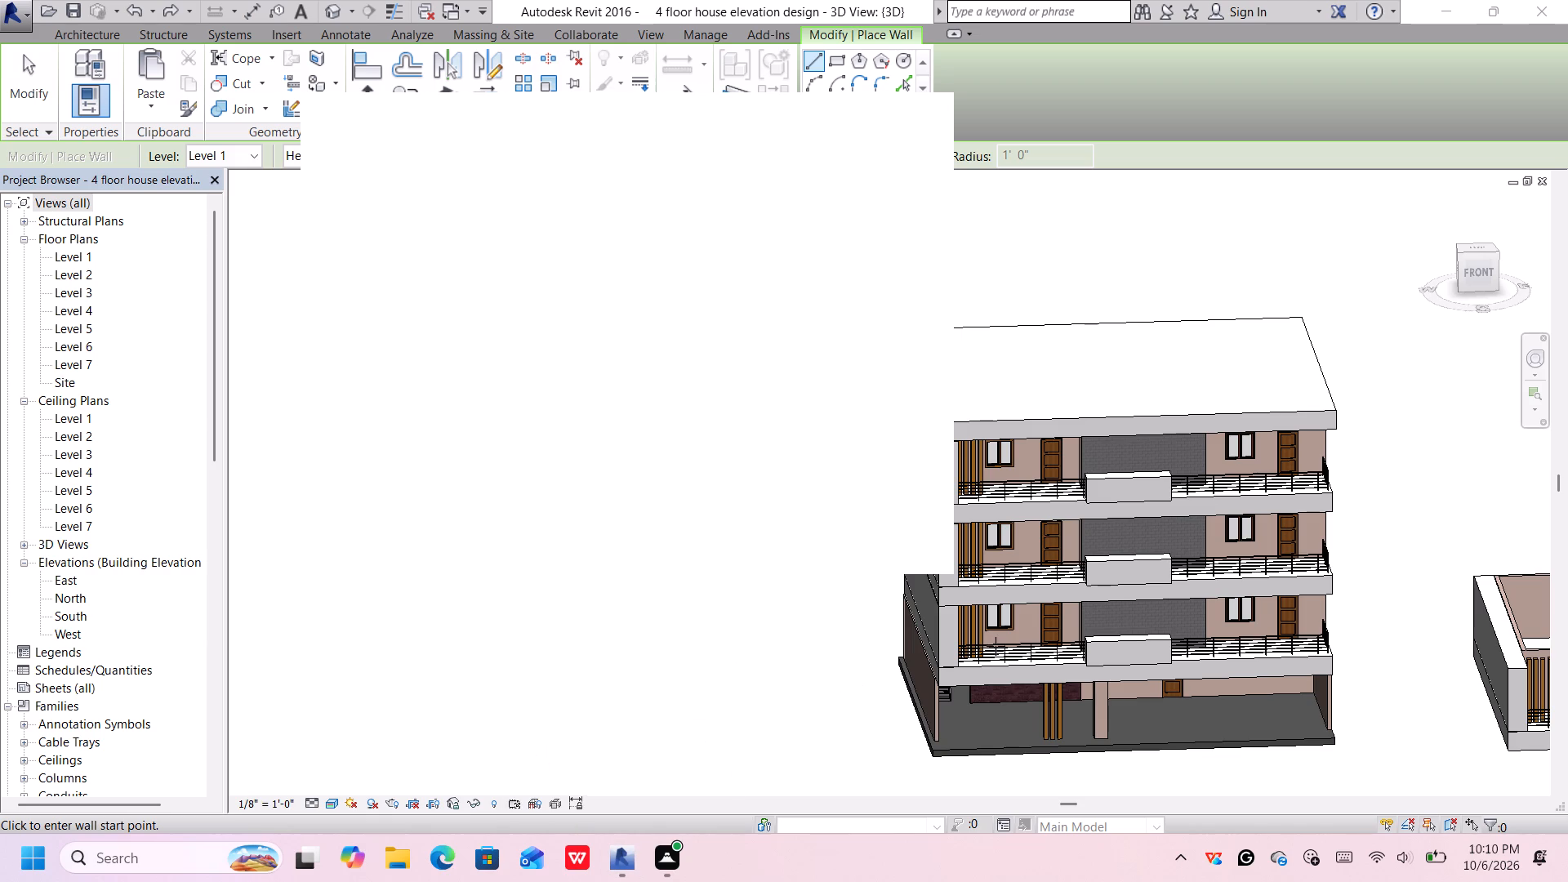
# Save the four-floor house project.
pyautogui.hotkey('ctrl', 's')
pyautogui.hotkey('ctrl', 's')
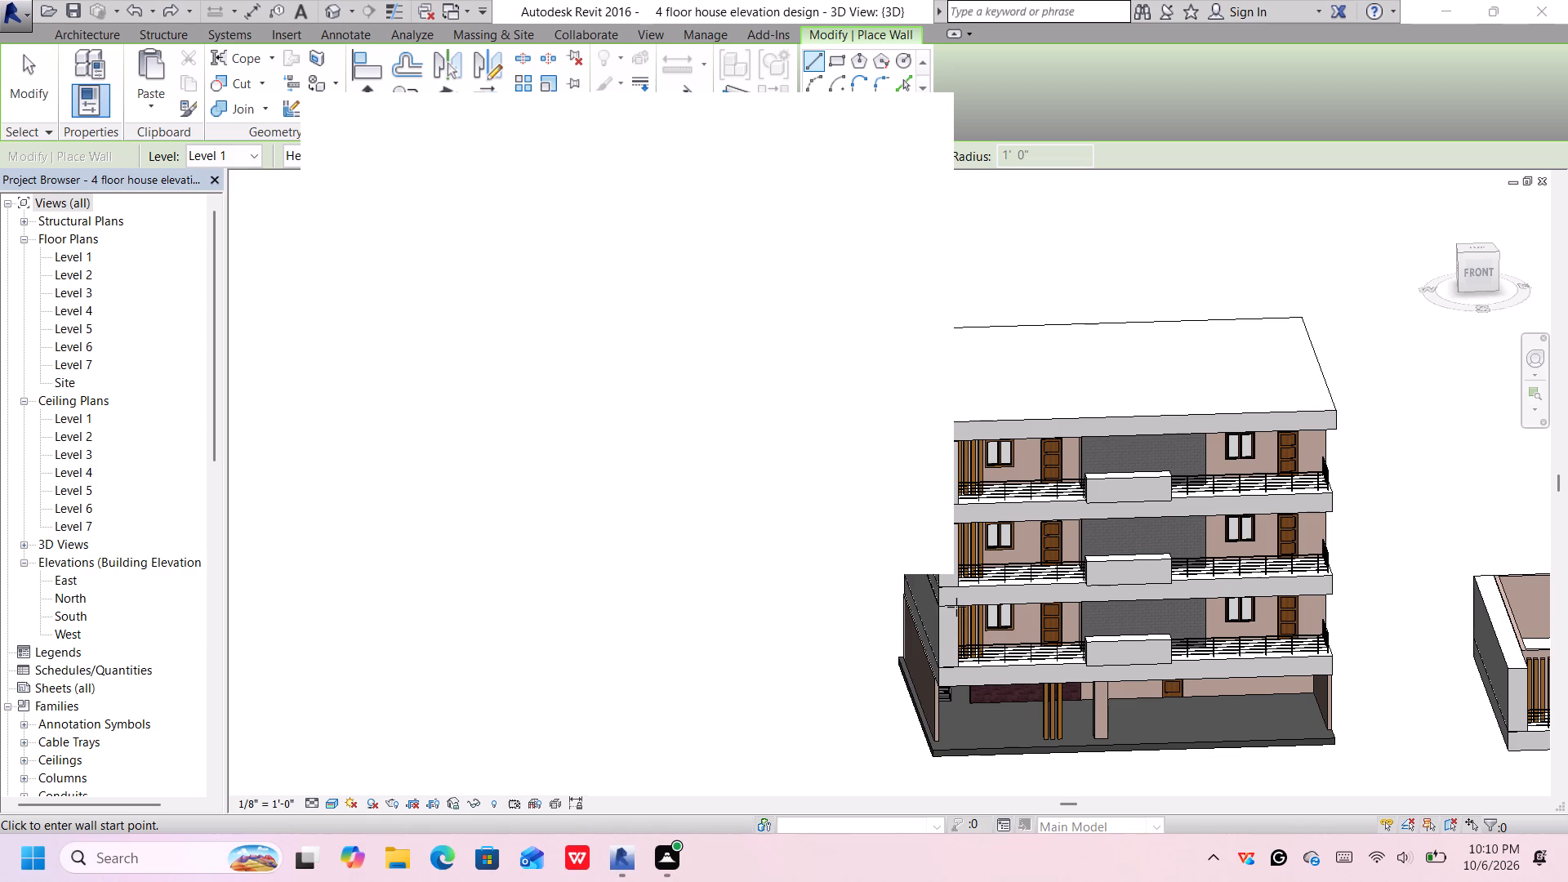
pyautogui.hotkey('ctrl', 's')
pyautogui.hotkey('ctrl', 's')
pyautogui.hotkey('ctrl', 's')
pyautogui.click(68, 8)
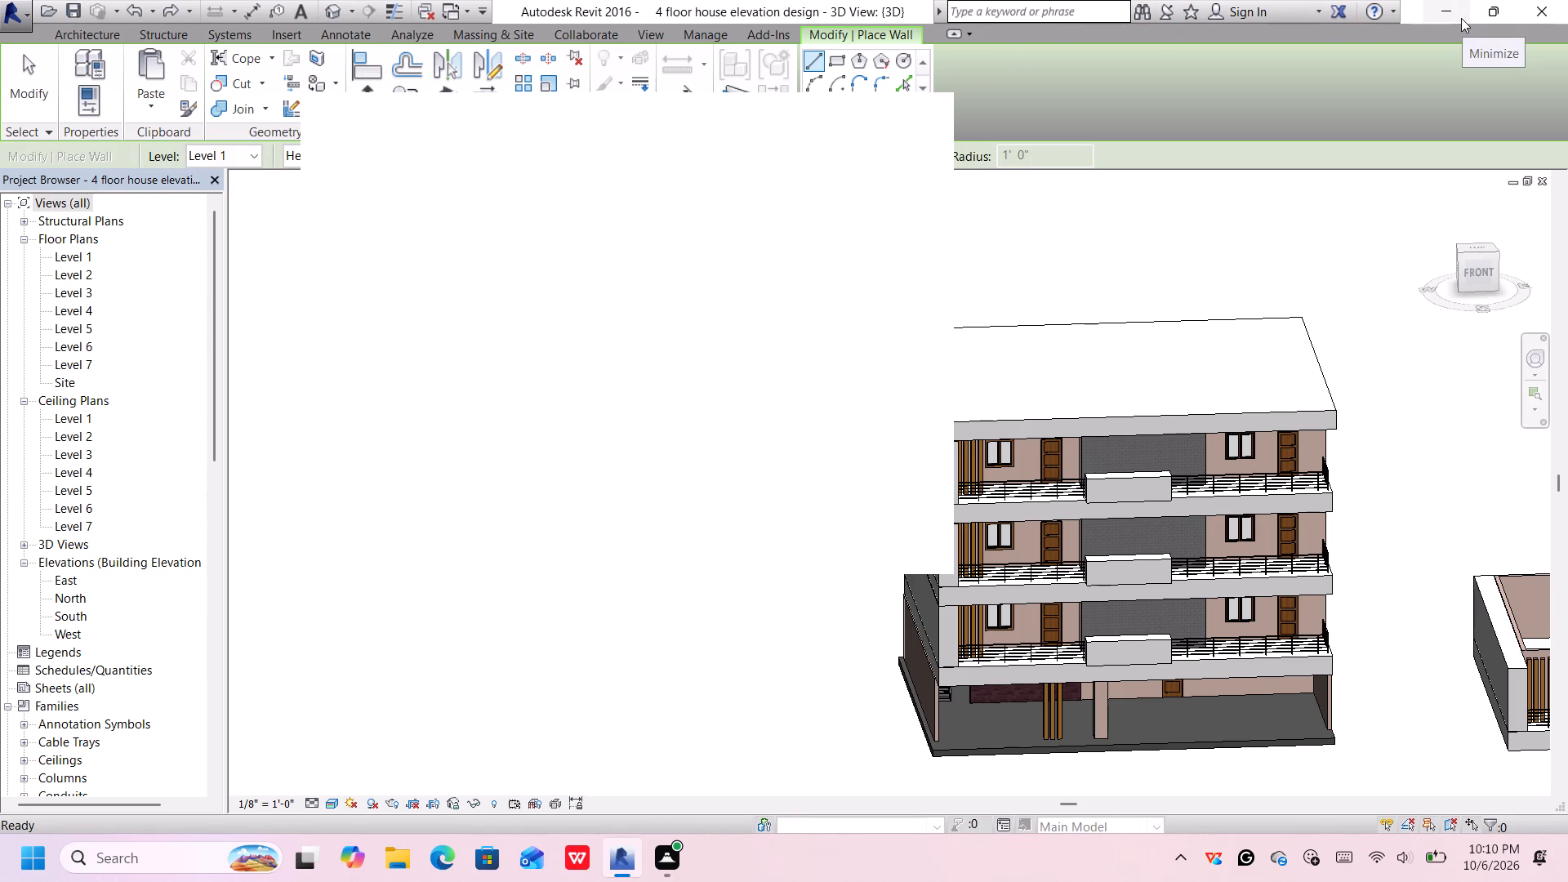
# Open the power options of Windows.
pyautogui.click(22, 869)
pyautogui.click(583, 774)
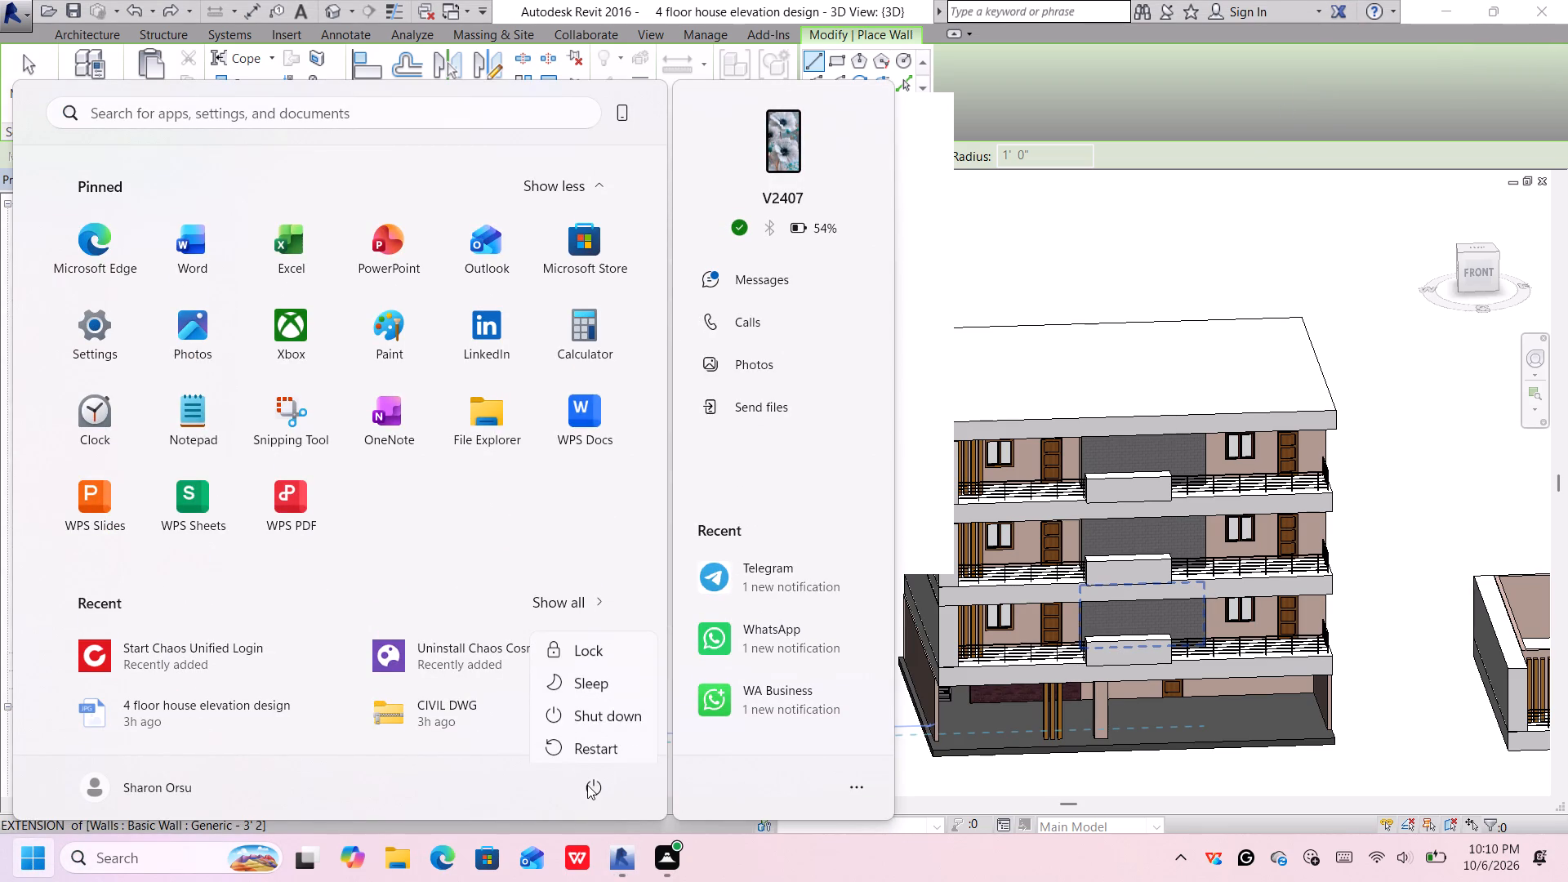
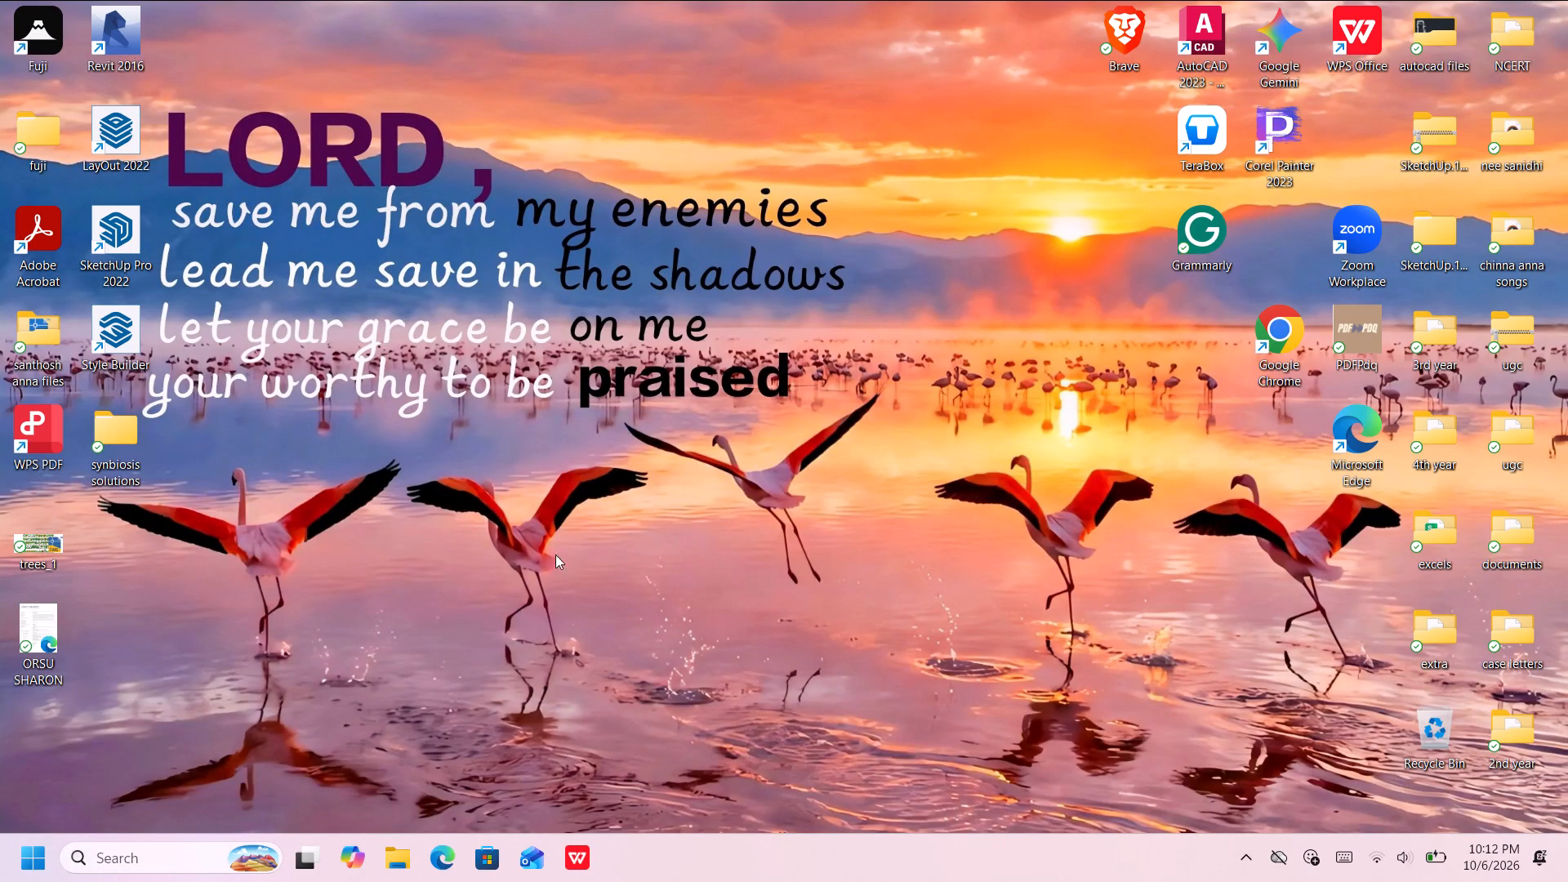
# Launch the Fuji application from its desktop shortcut.
pyautogui.doubleClick(60, 36)
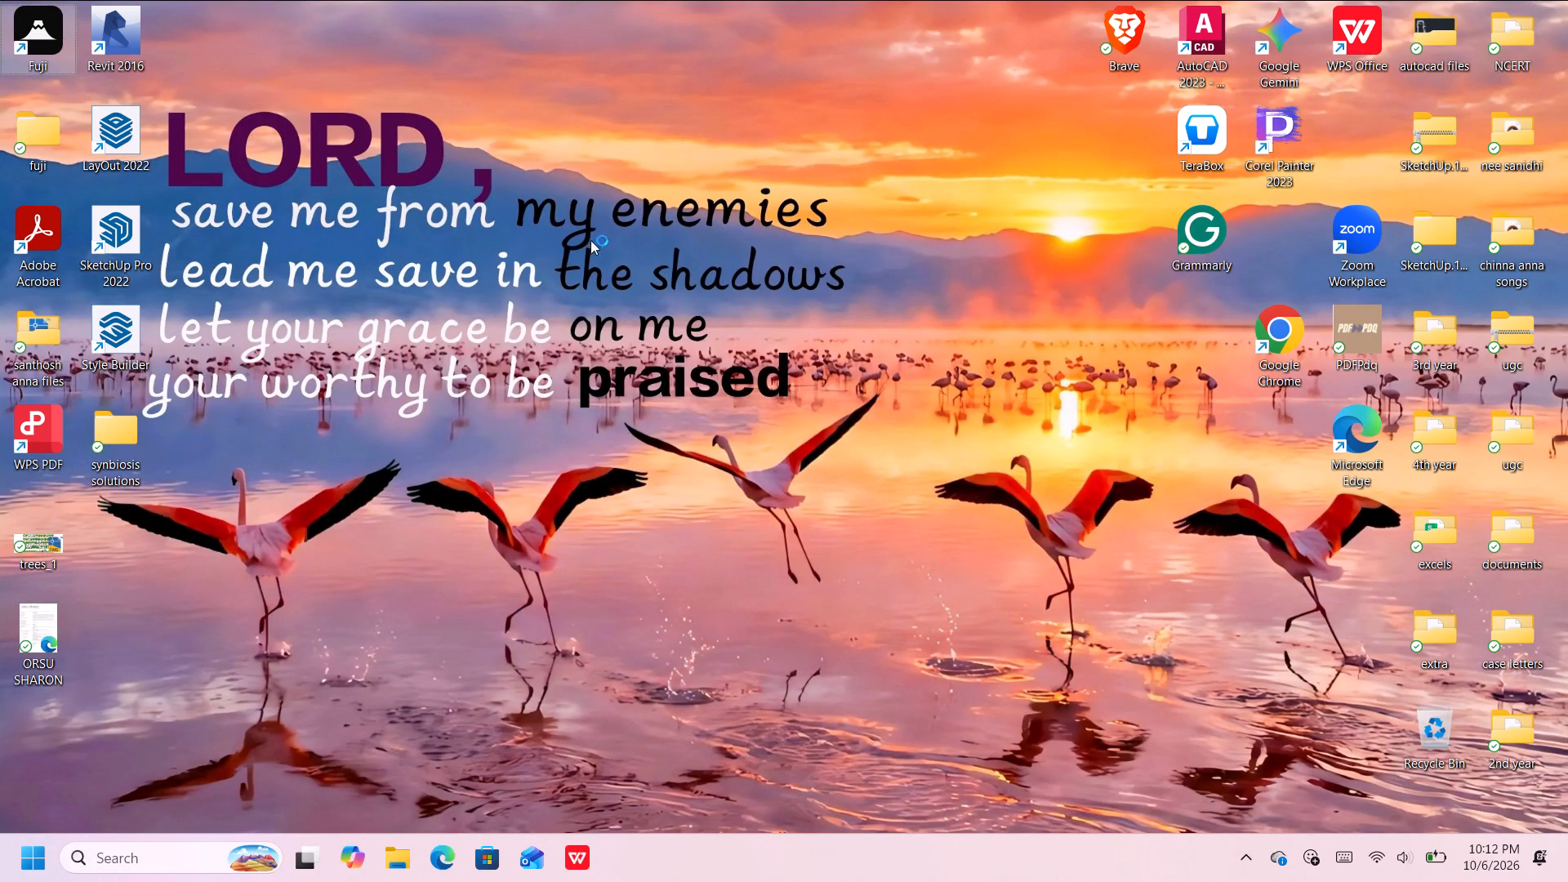
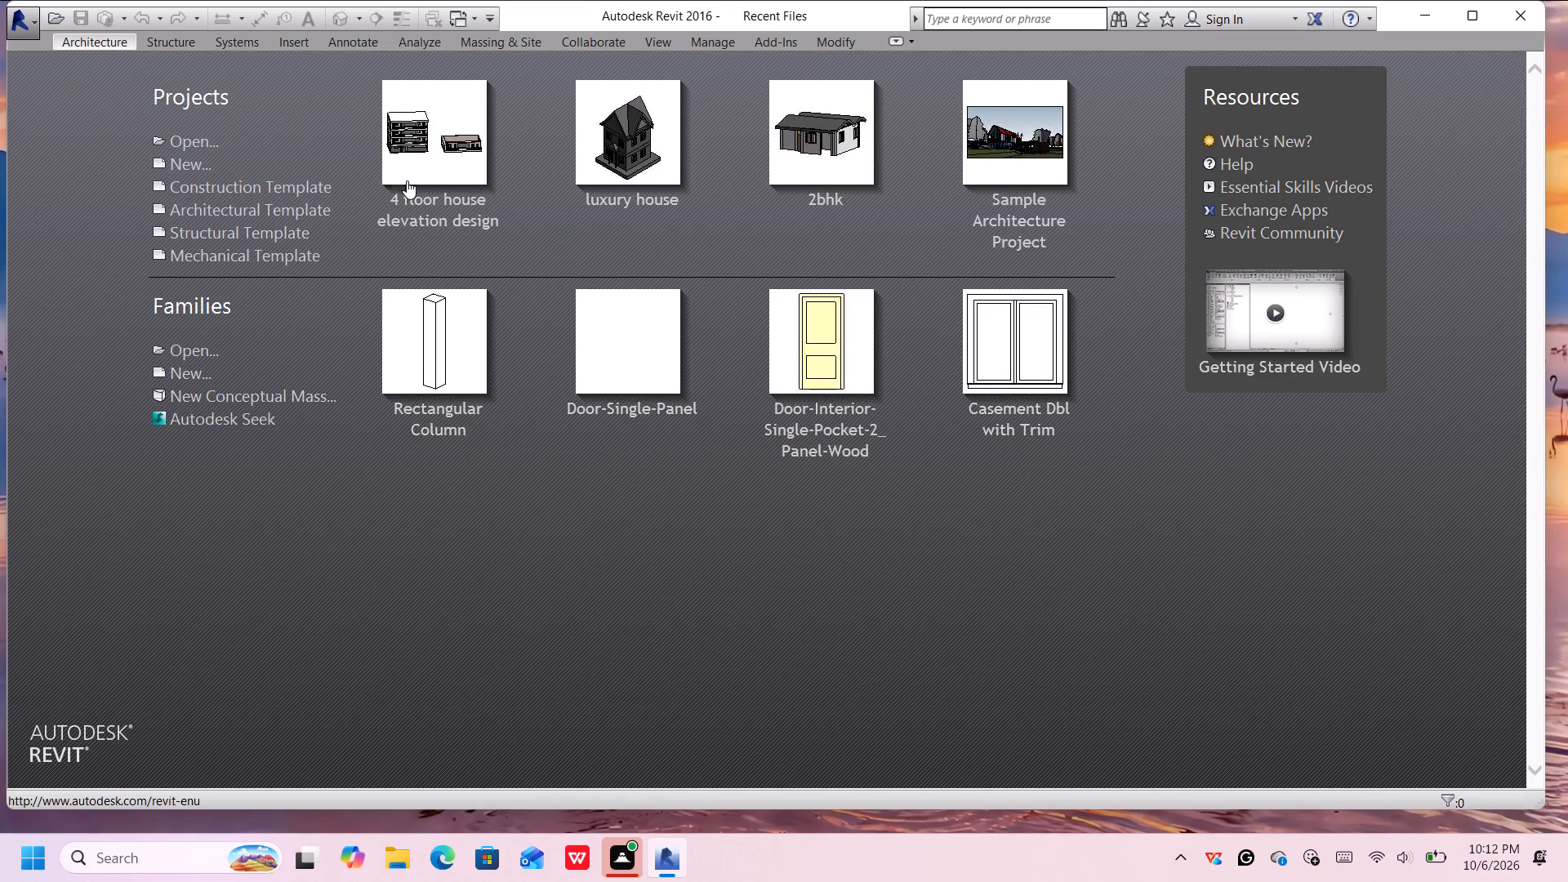
# Open the recent project "4 floor house elevation design" in Autodesk Revit.
pyautogui.doubleClick(408, 139)
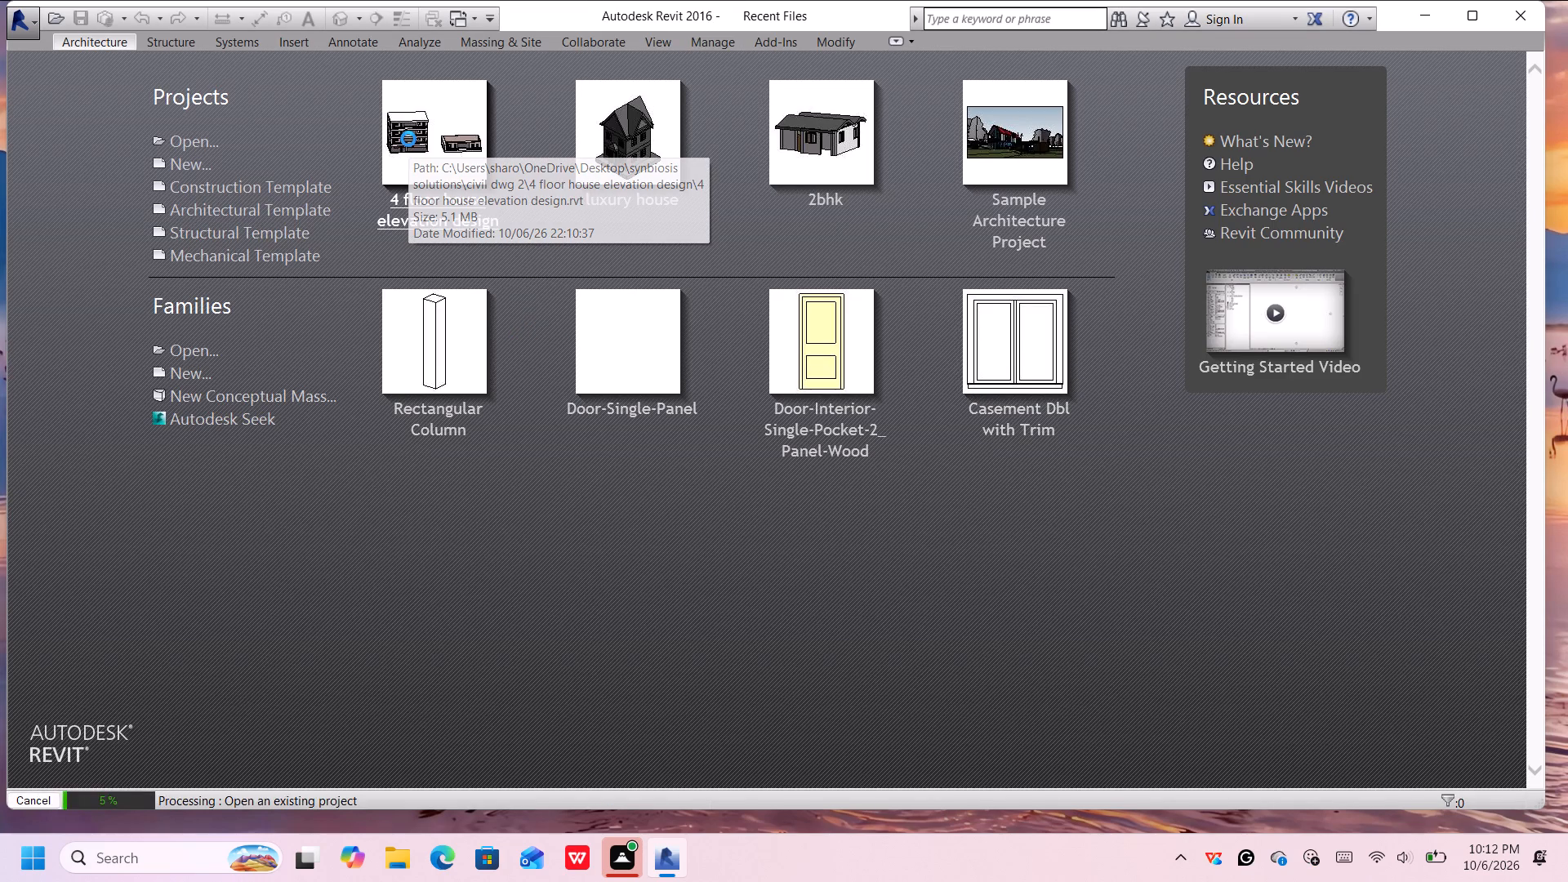
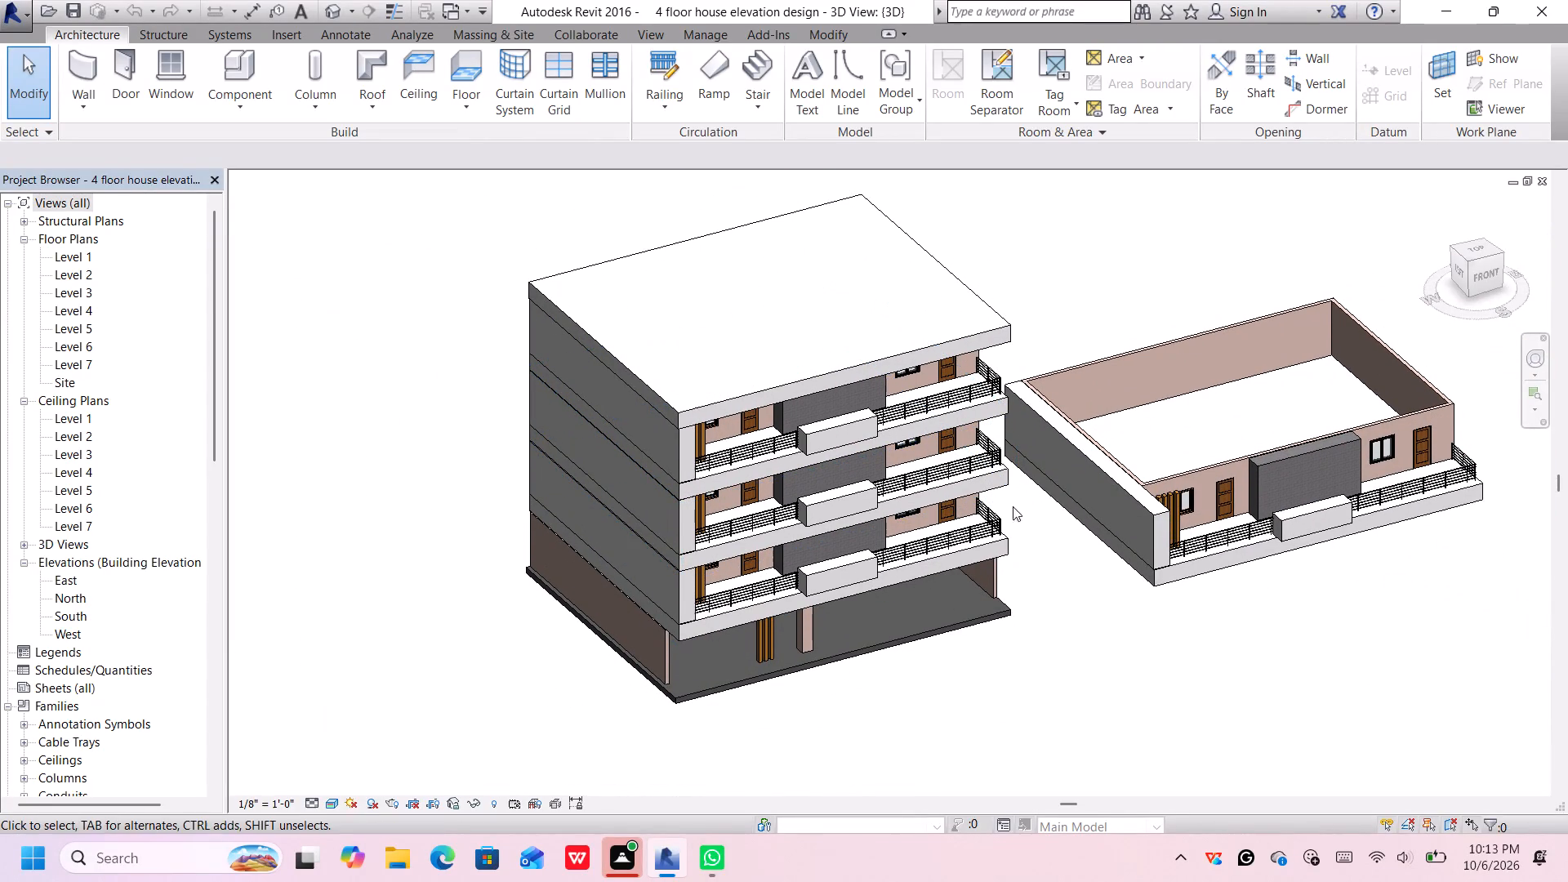
# Start the Wall tool with straight-line drawing in the 3D view, with the multi-storey building's top slab in view.
pyautogui.middleClick(1032, 430)
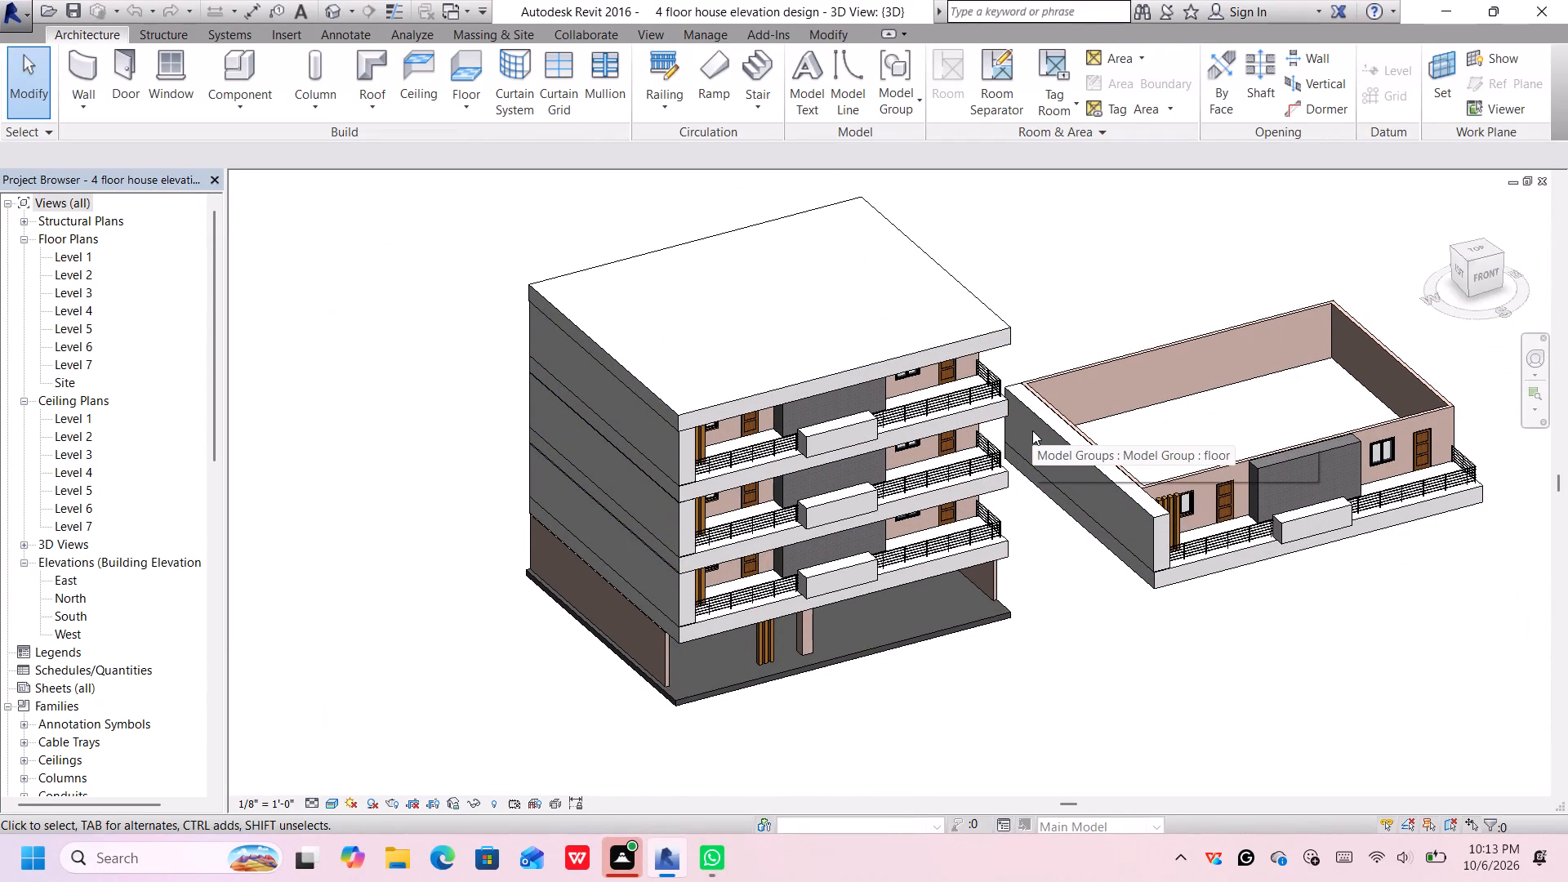
pyautogui.moveTo(832, 289); pyautogui.dragTo(856, 367, button='middle')
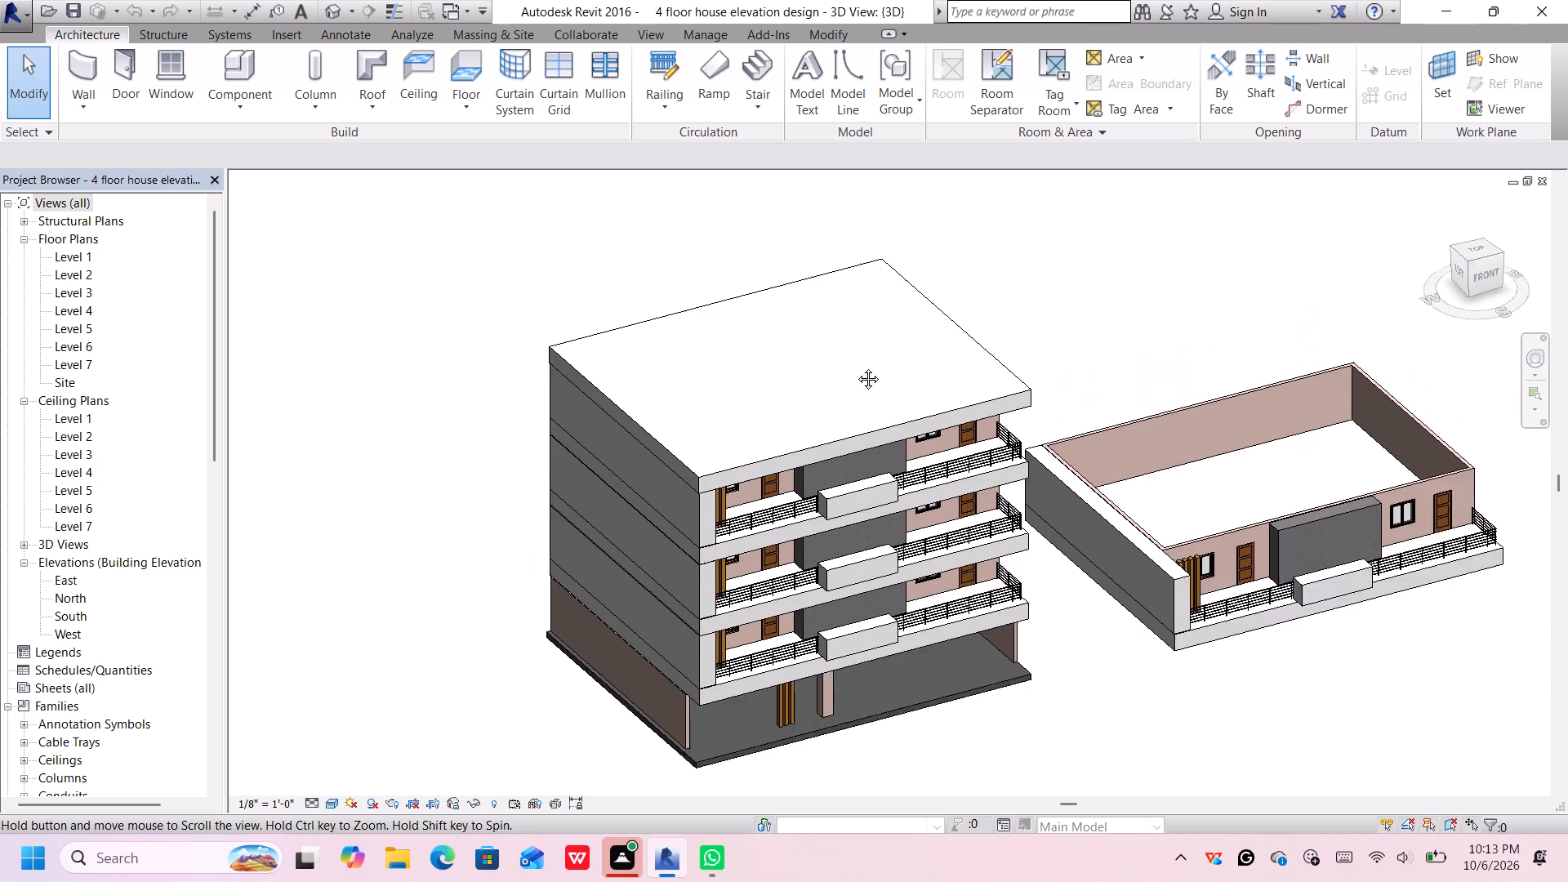
pyautogui.moveTo(856, 367); pyautogui.dragTo(863, 393, button='middle')
pyautogui.scroll(1, 863, 391)
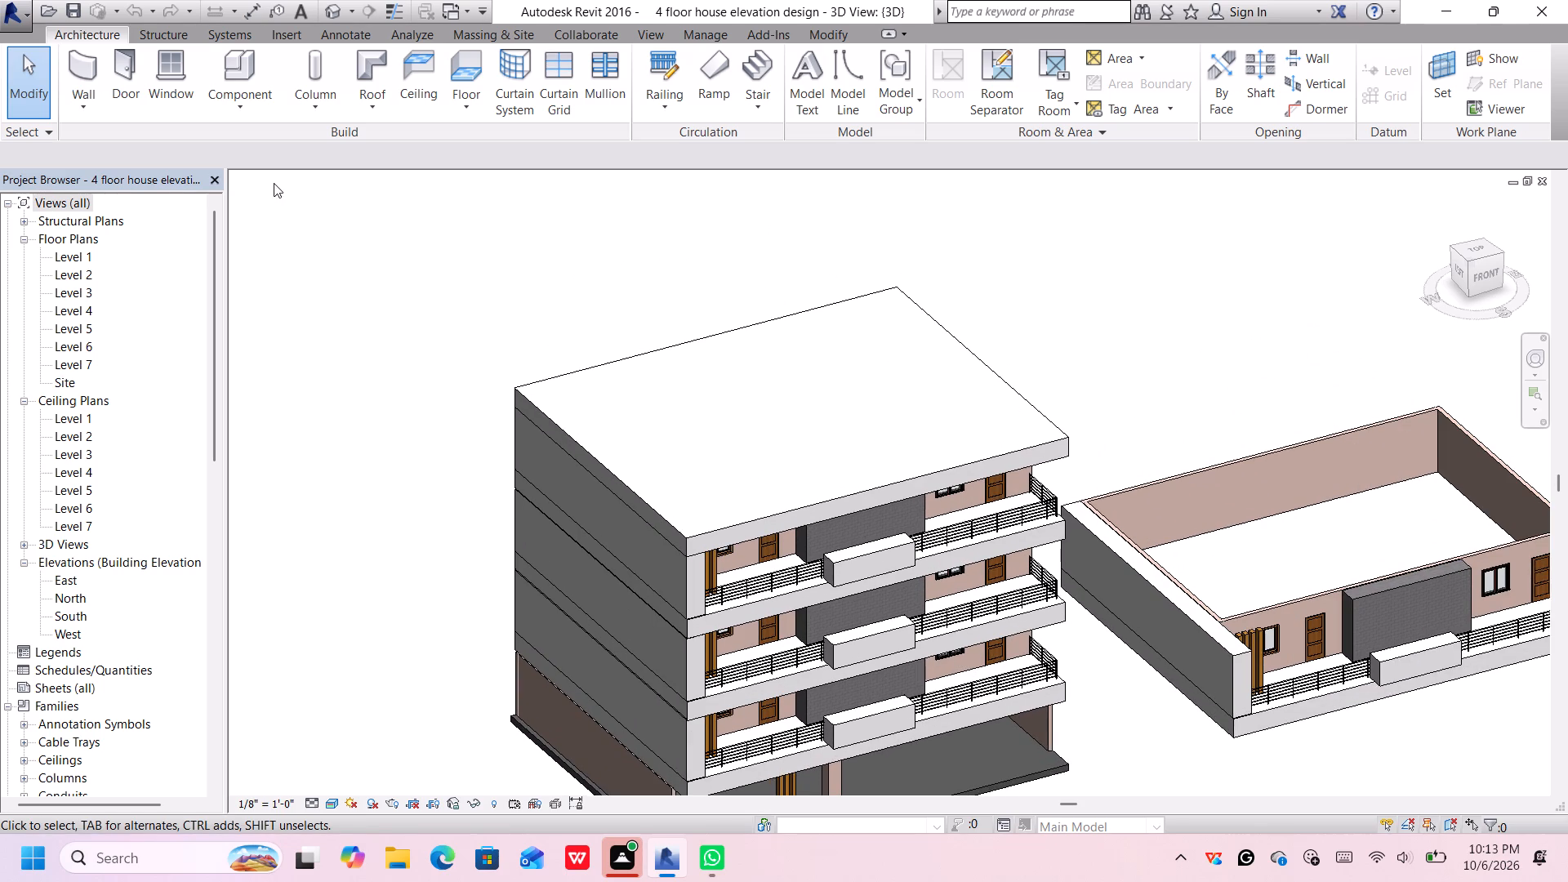
pyautogui.click(91, 65)
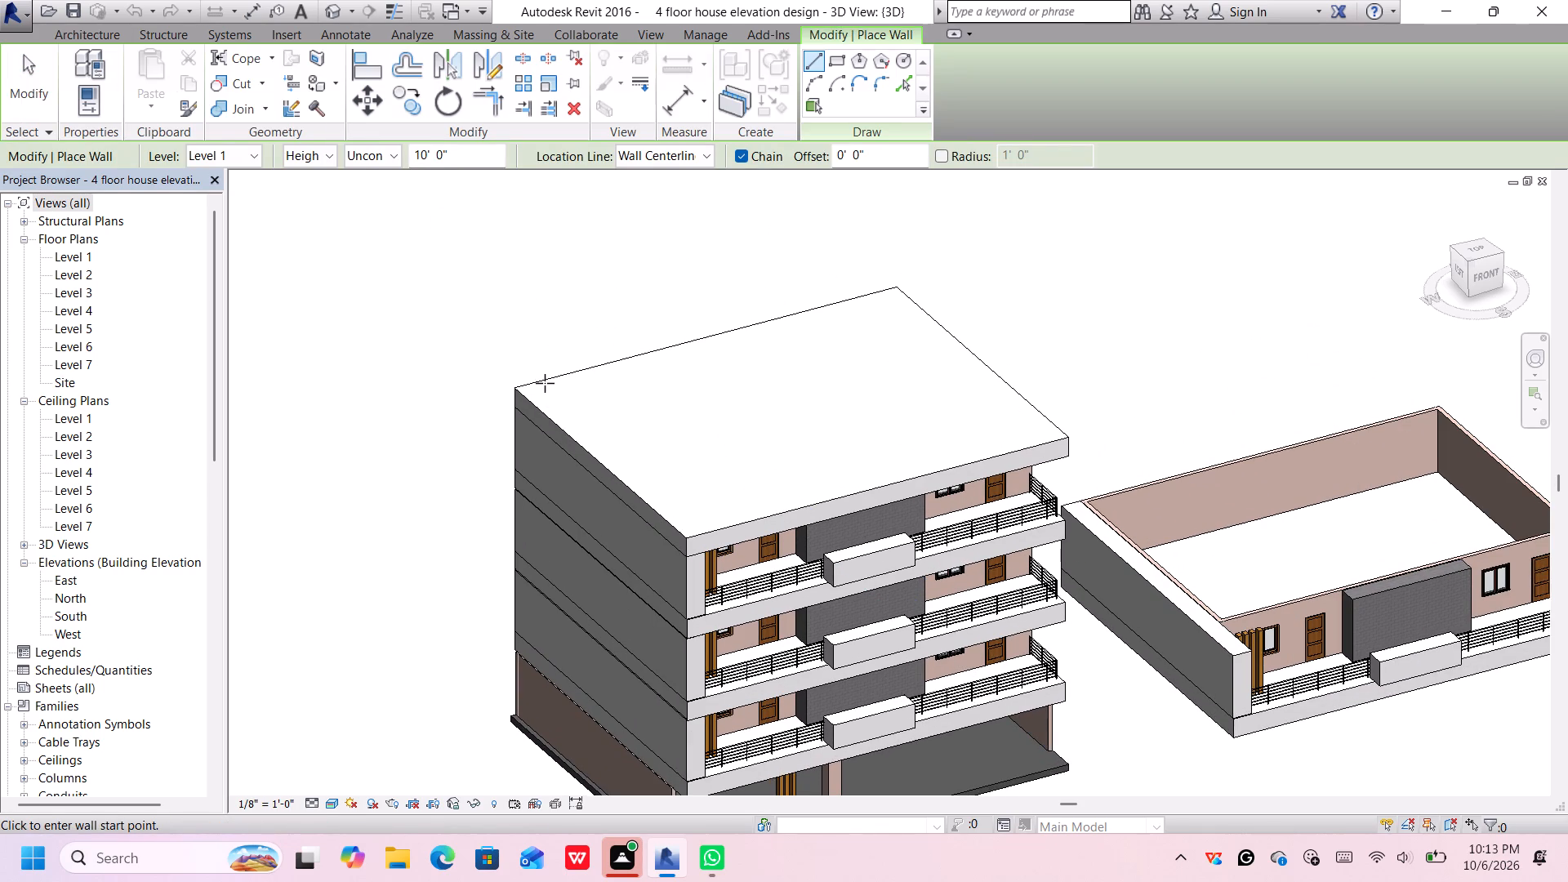
pyautogui.scroll(-1, 545, 383)
pyautogui.moveTo(548, 383); pyautogui.dragTo(585, 353, button='middle')
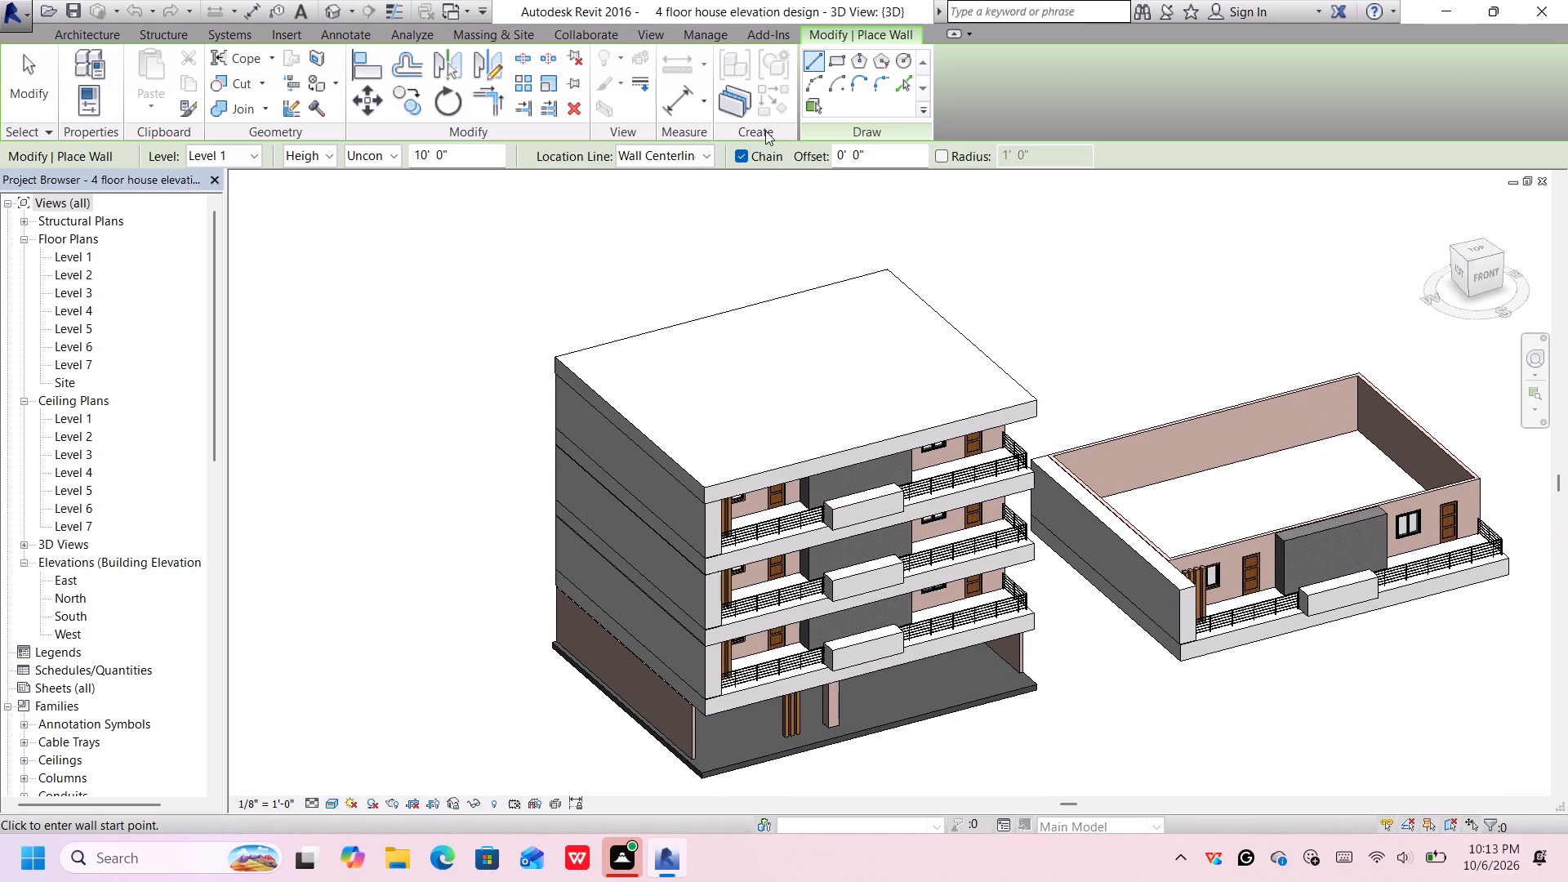
pyautogui.moveTo(769, 132); pyautogui.dragTo(826, 183, button='middle')
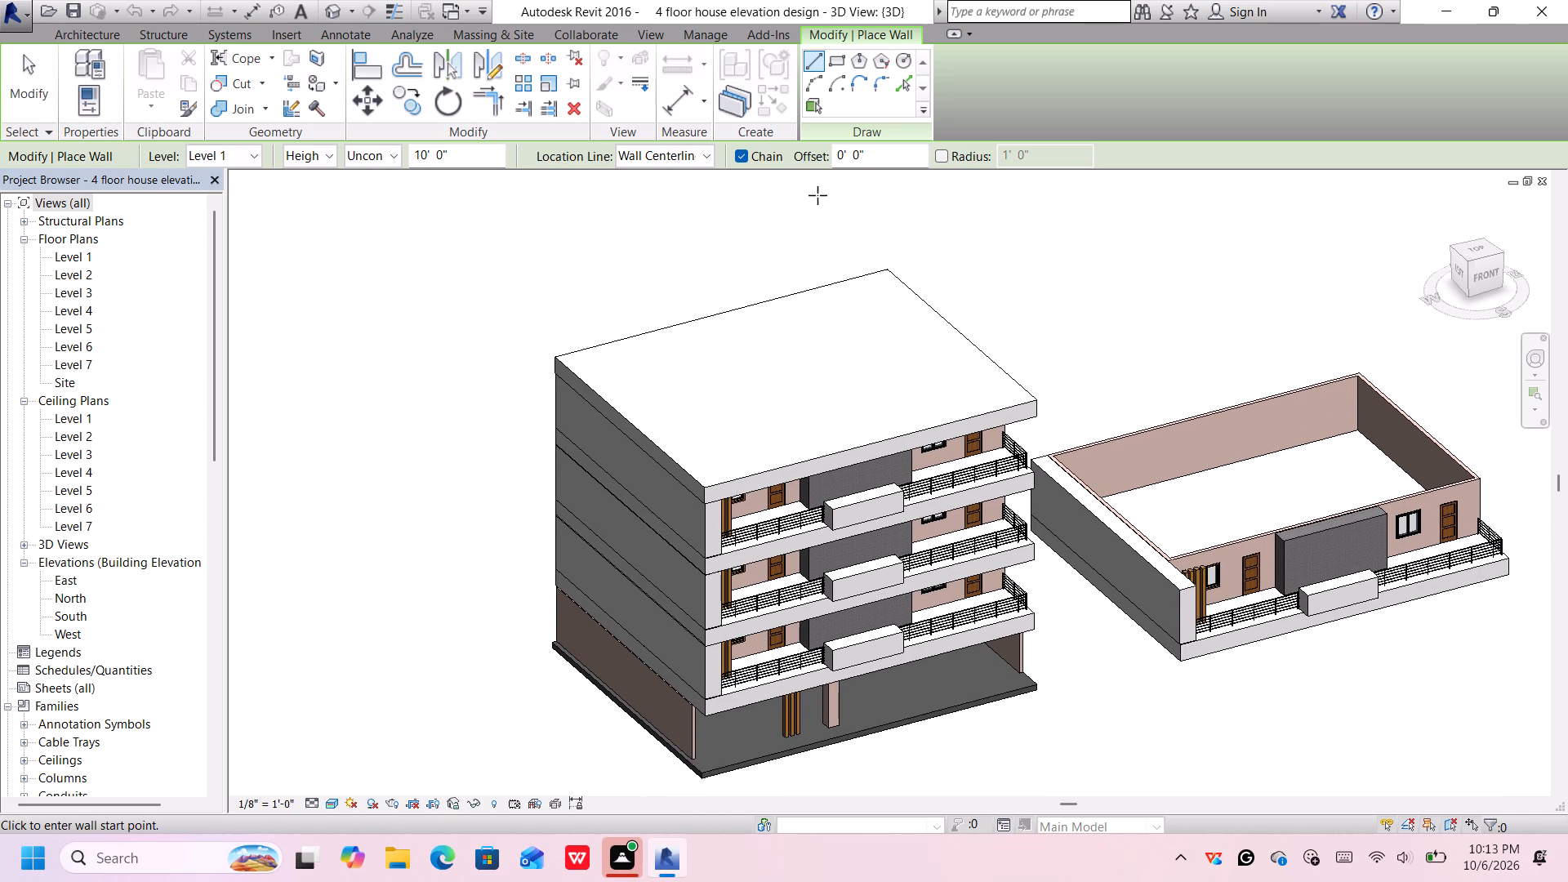
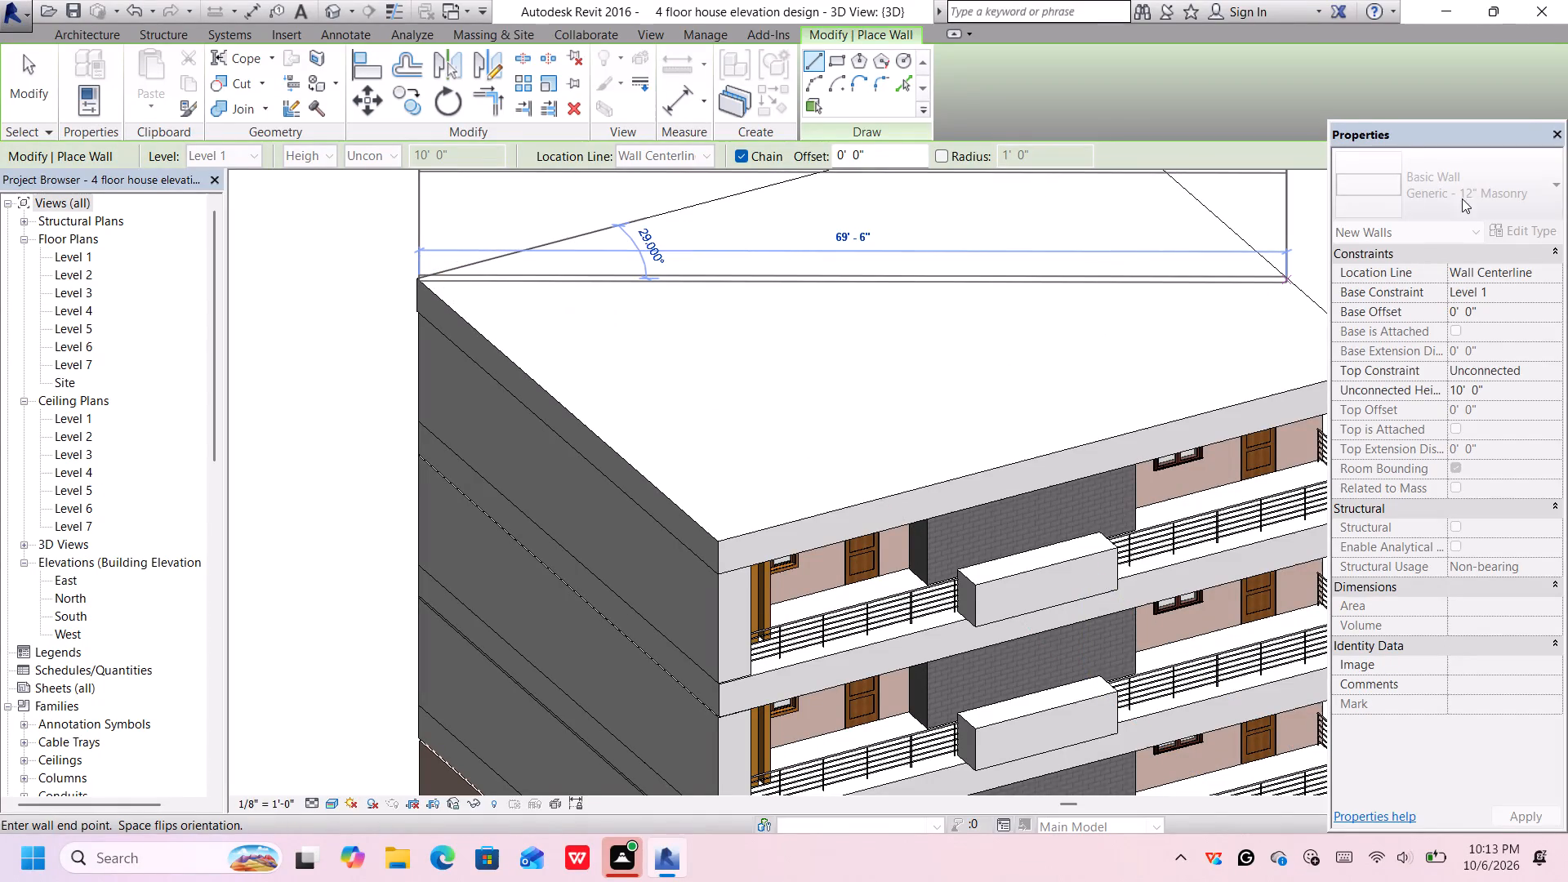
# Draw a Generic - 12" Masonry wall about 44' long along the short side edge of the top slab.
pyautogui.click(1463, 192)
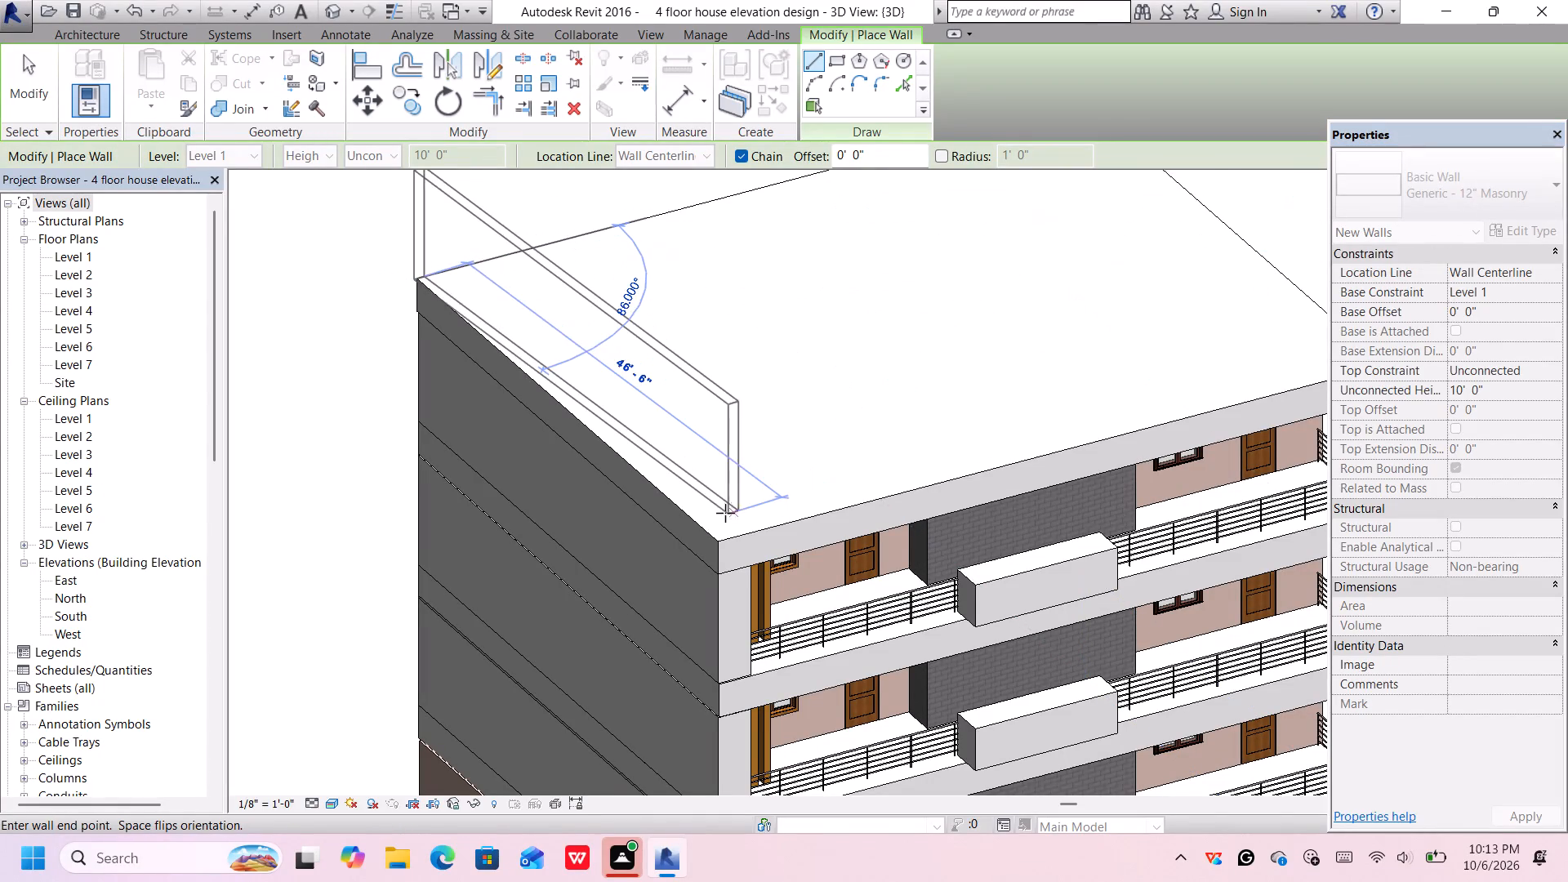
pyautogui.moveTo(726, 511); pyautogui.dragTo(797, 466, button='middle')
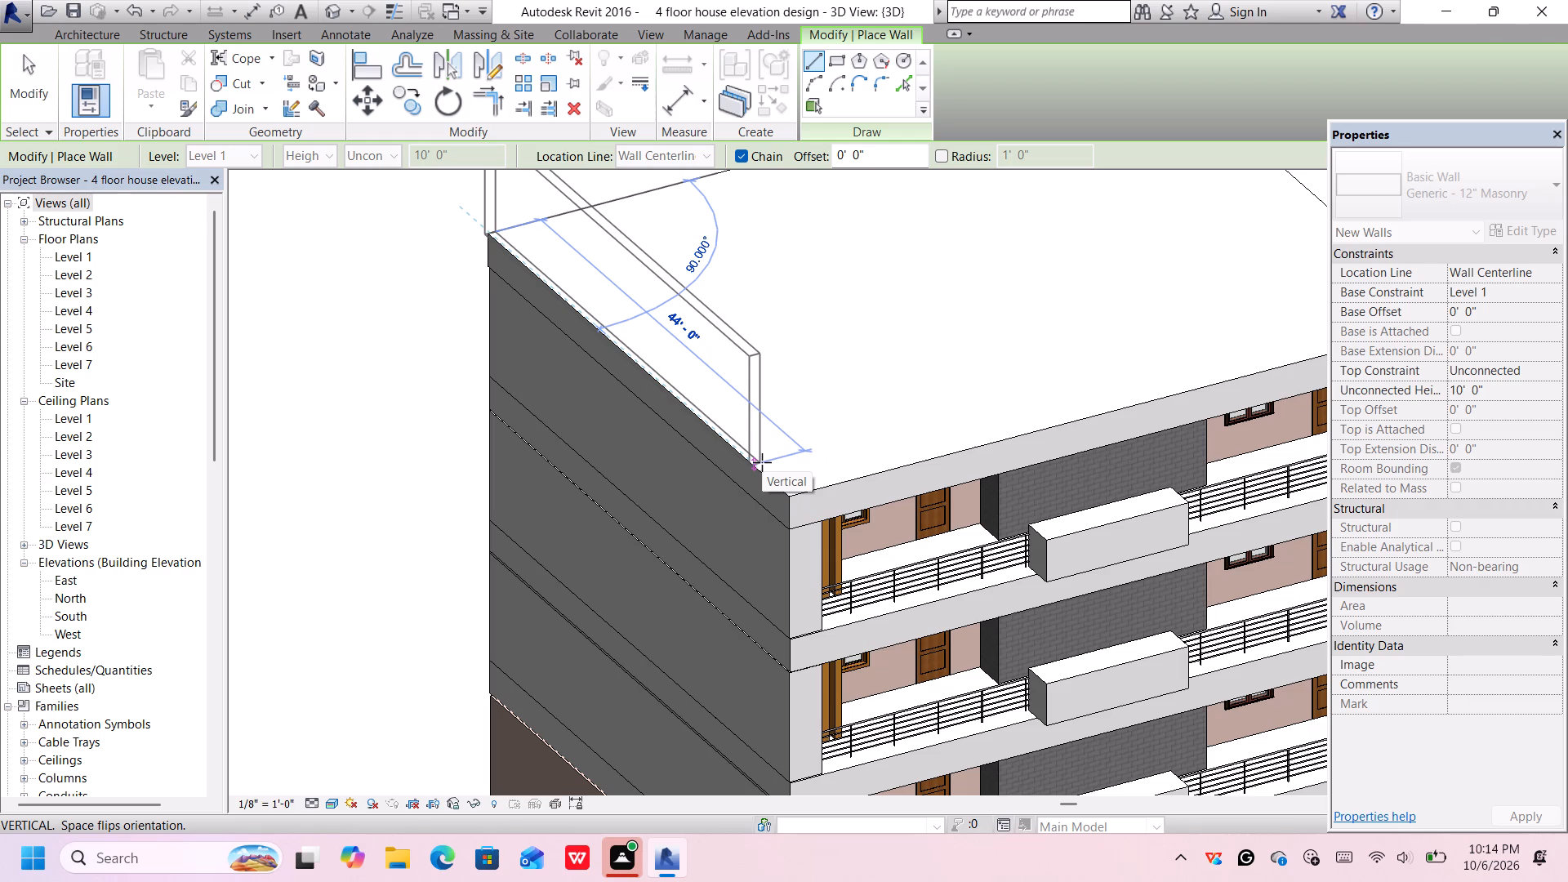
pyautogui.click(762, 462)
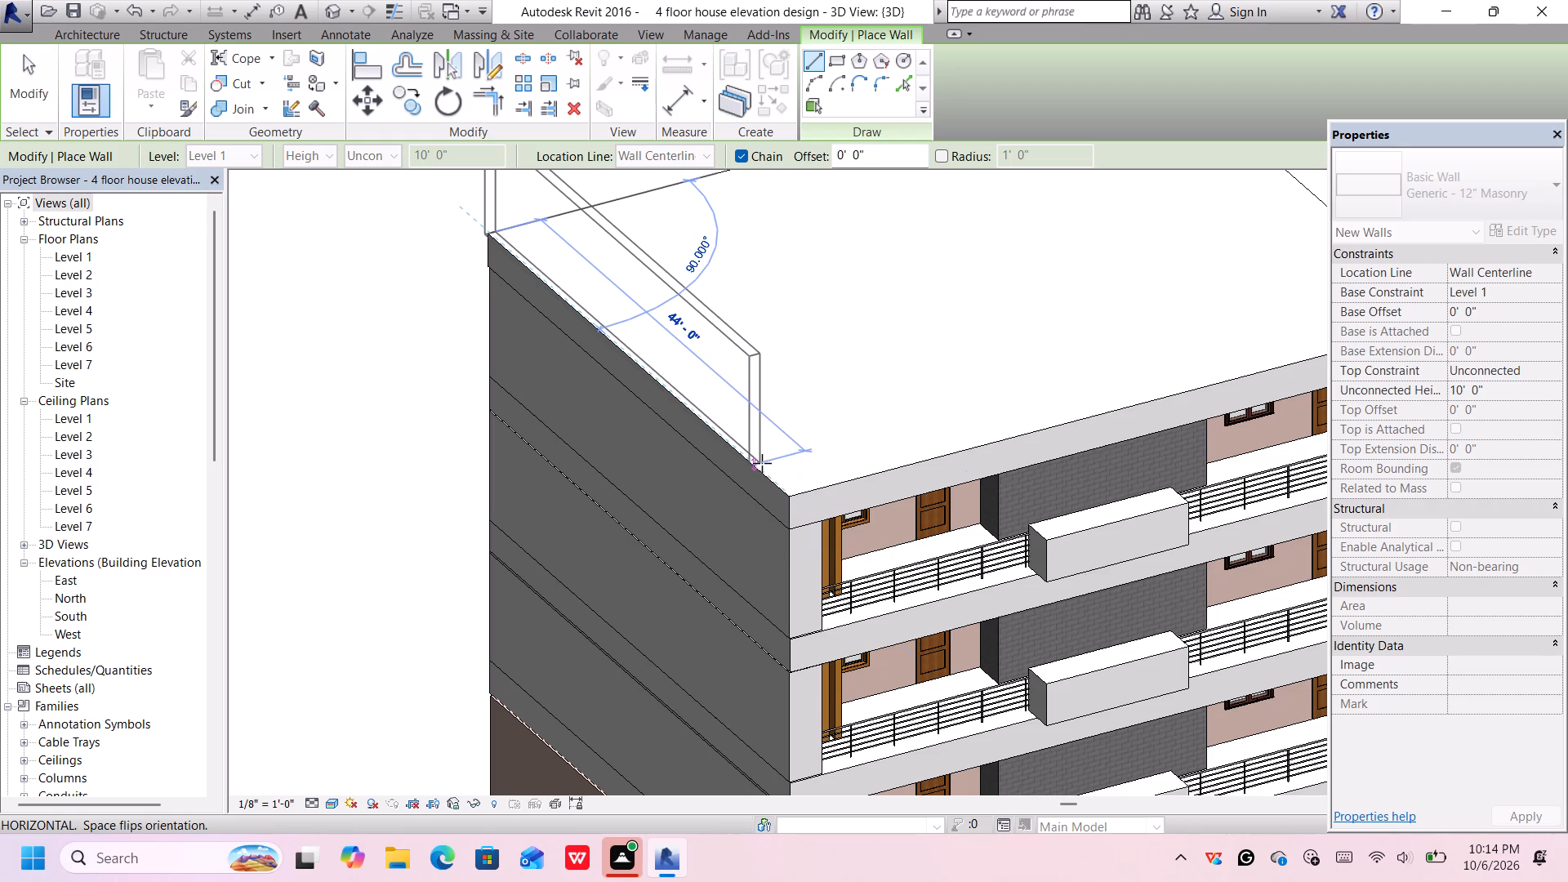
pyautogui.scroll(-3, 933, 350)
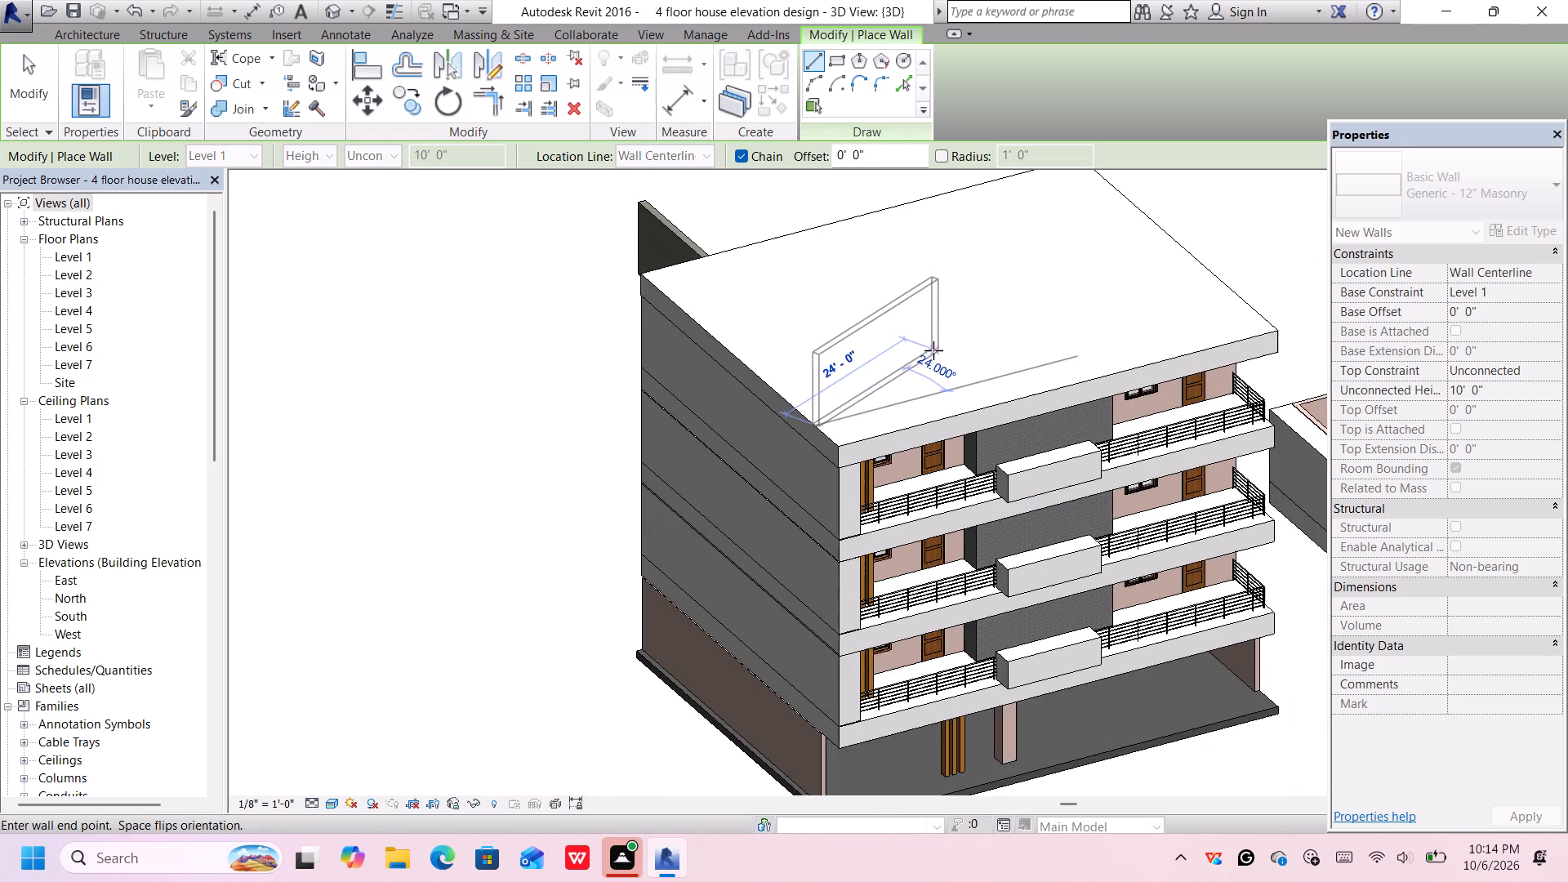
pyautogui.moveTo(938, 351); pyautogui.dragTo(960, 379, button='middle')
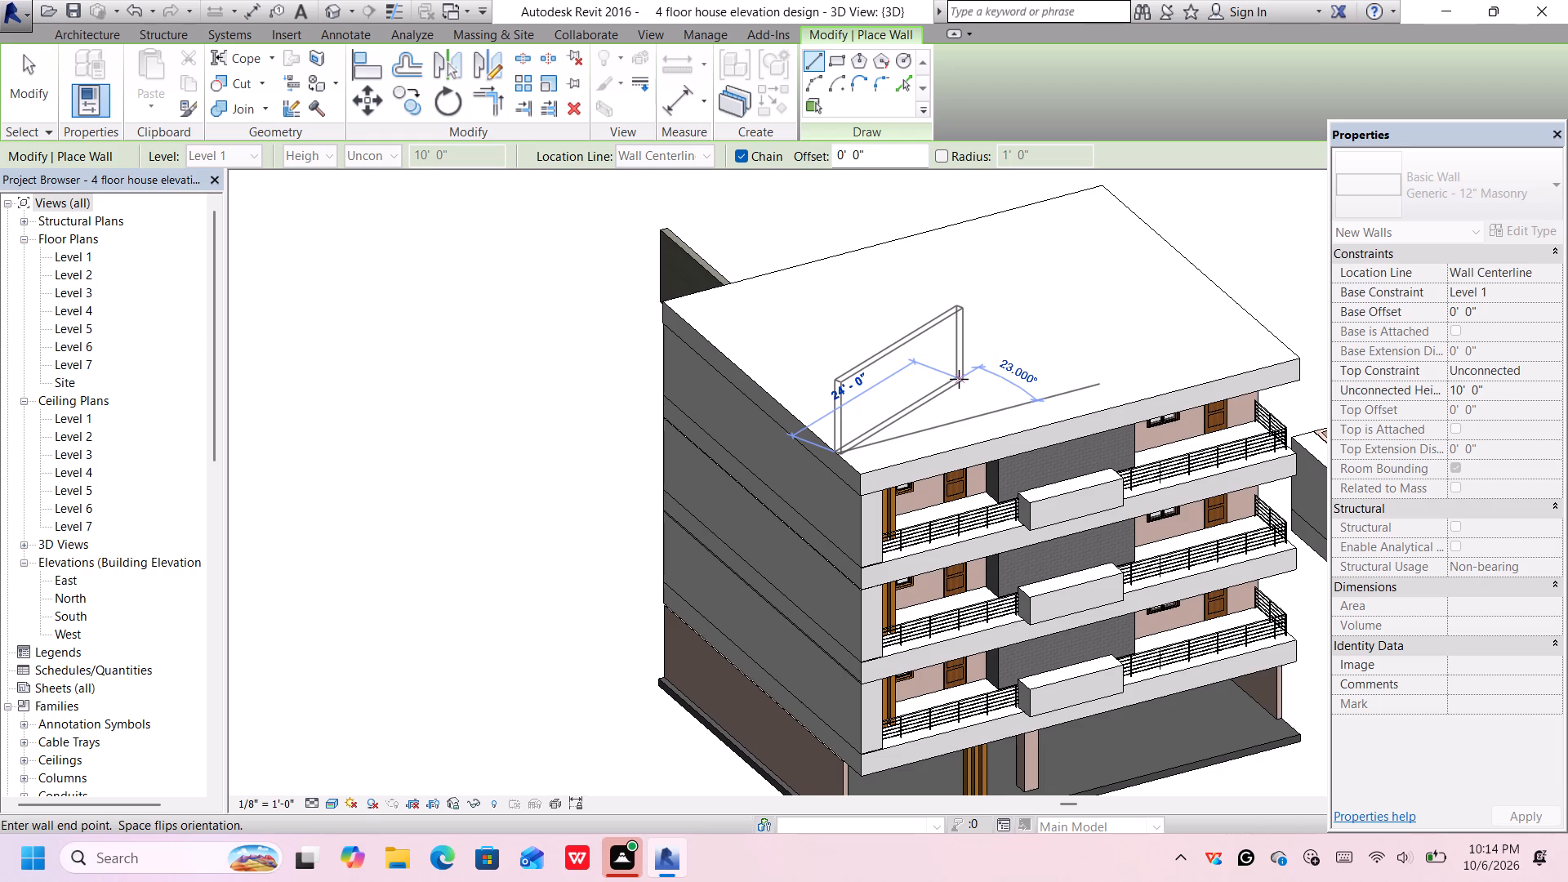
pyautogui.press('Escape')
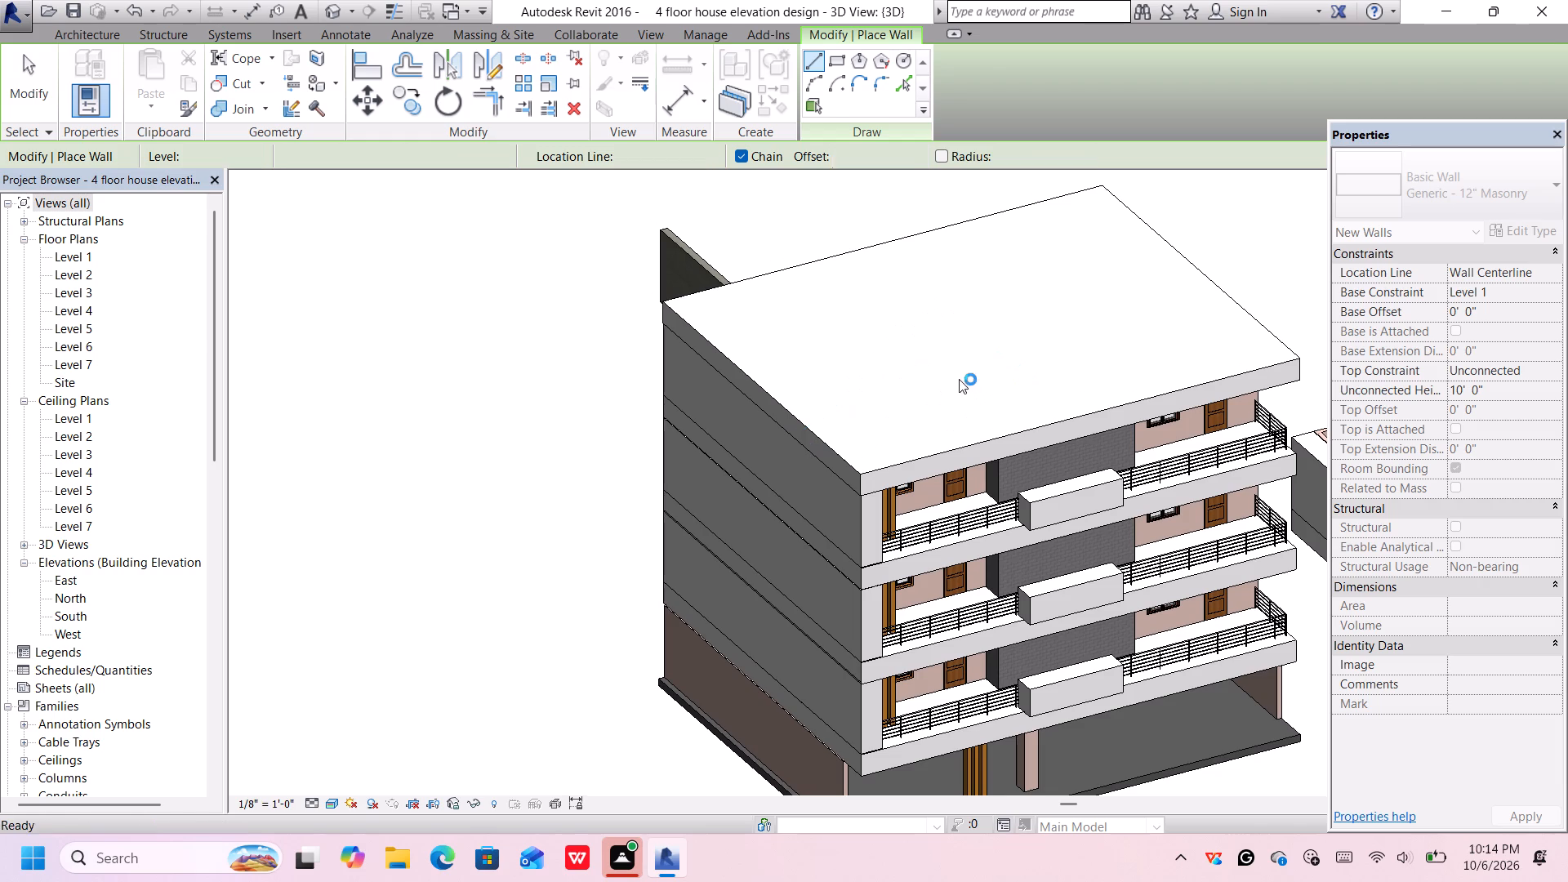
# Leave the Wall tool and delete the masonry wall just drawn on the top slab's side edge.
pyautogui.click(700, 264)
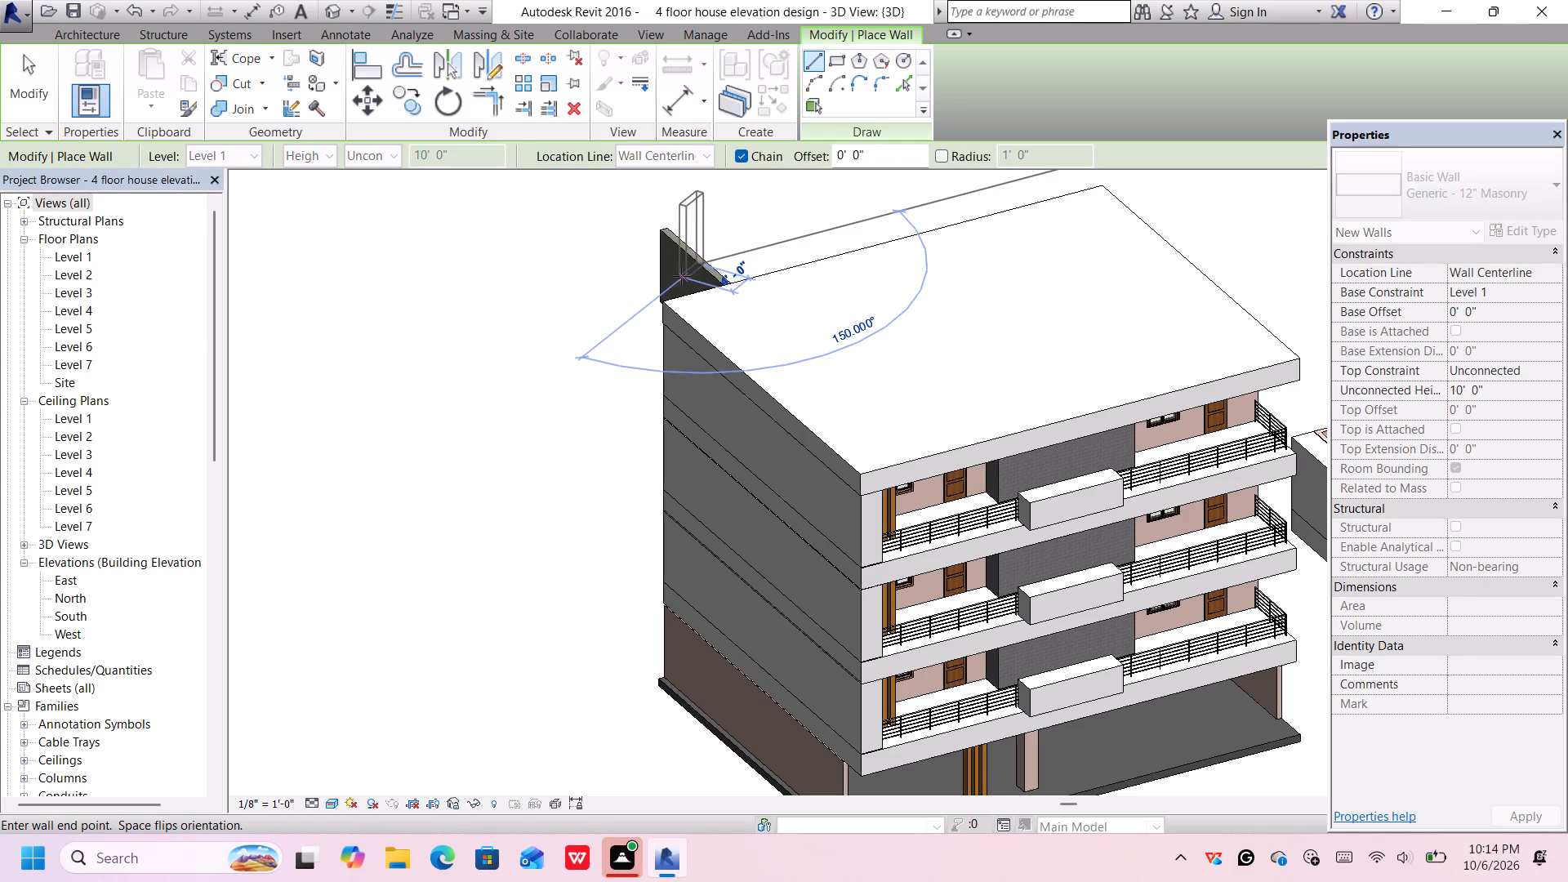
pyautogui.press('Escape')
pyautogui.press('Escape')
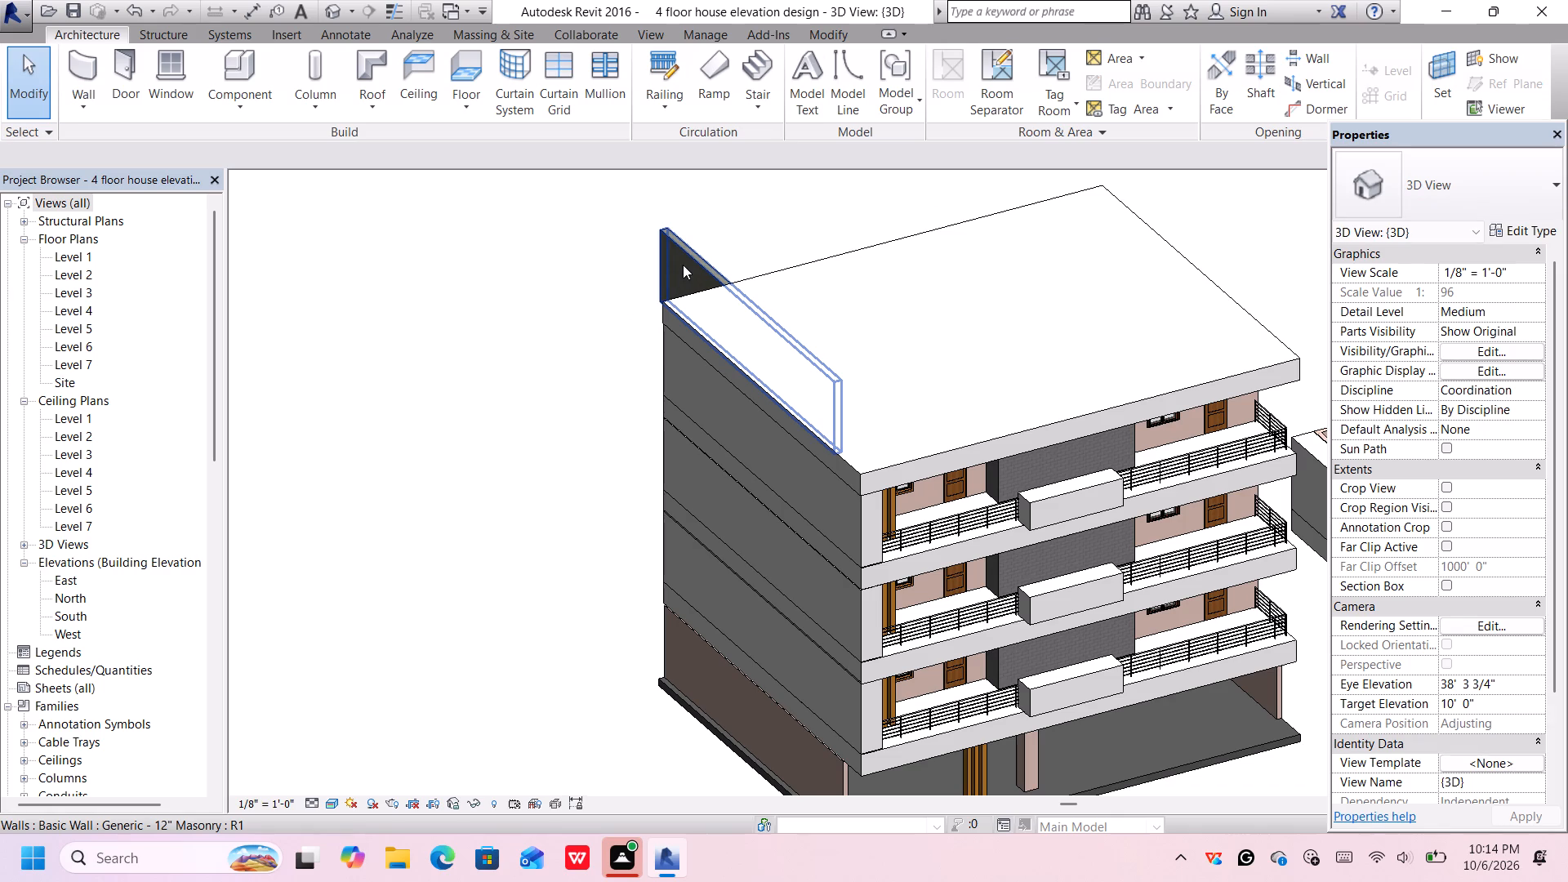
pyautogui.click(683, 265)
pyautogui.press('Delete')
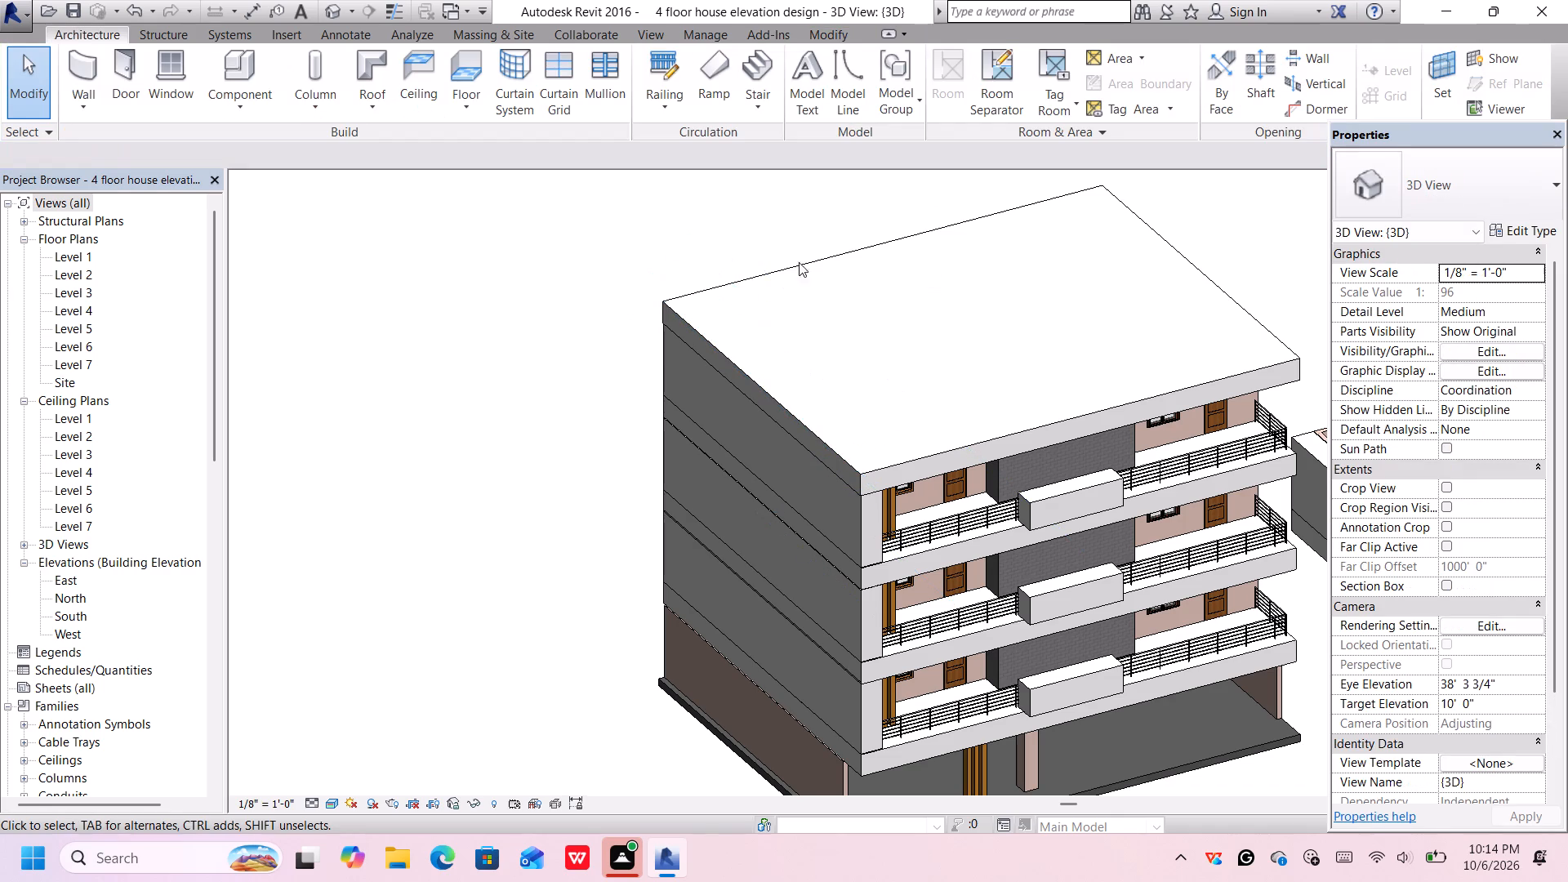
# Set up a new straight wall with a 57' offset and the Generic - 12" wall type.
pyautogui.click(87, 78)
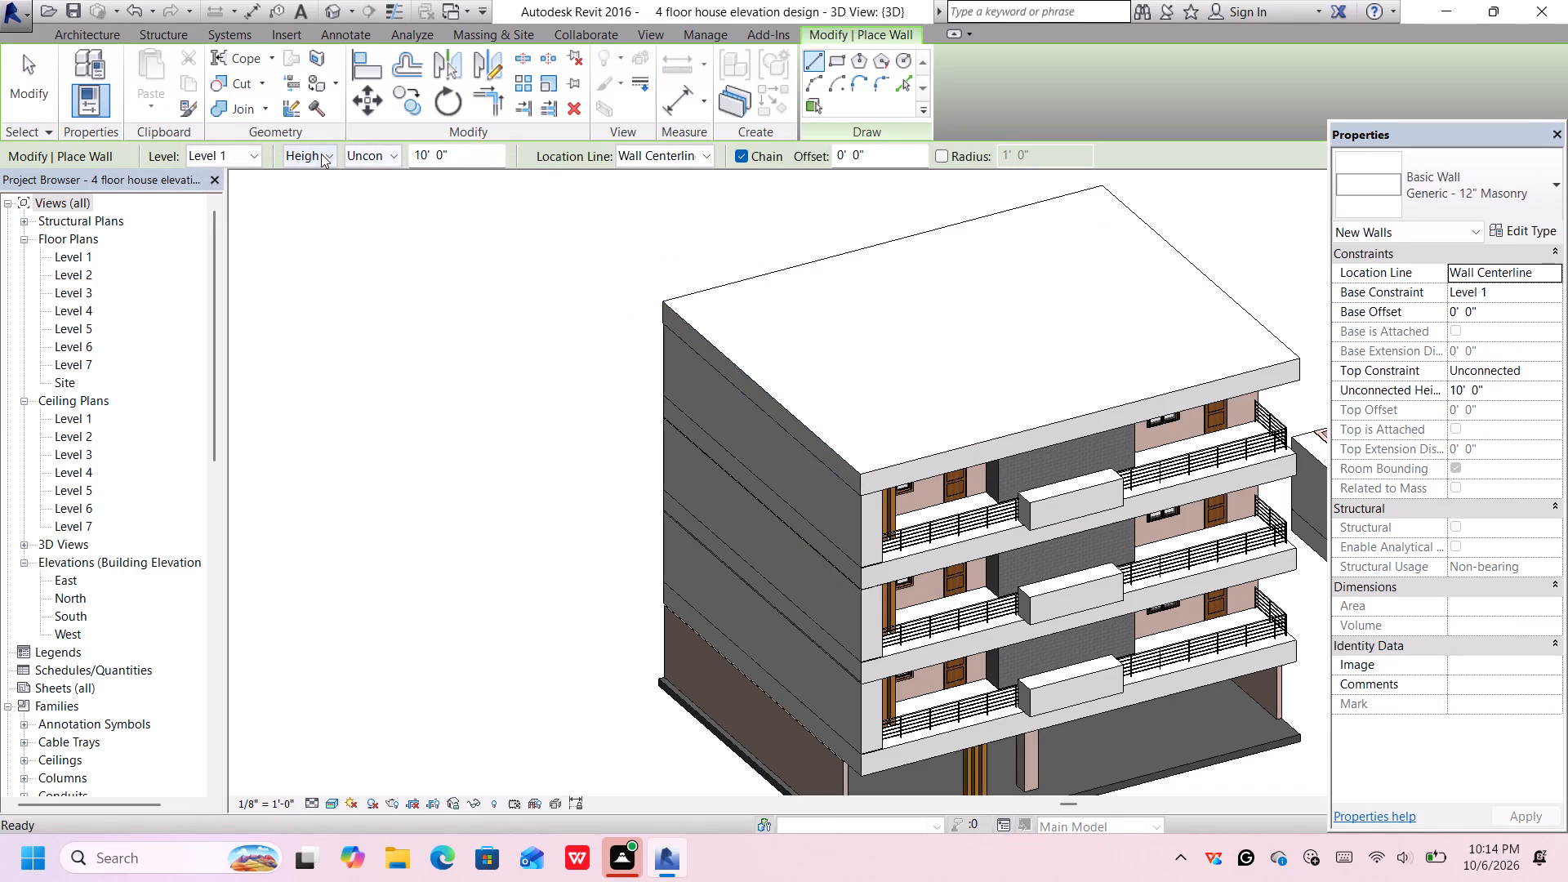
pyautogui.click(323, 154)
pyautogui.click(317, 189)
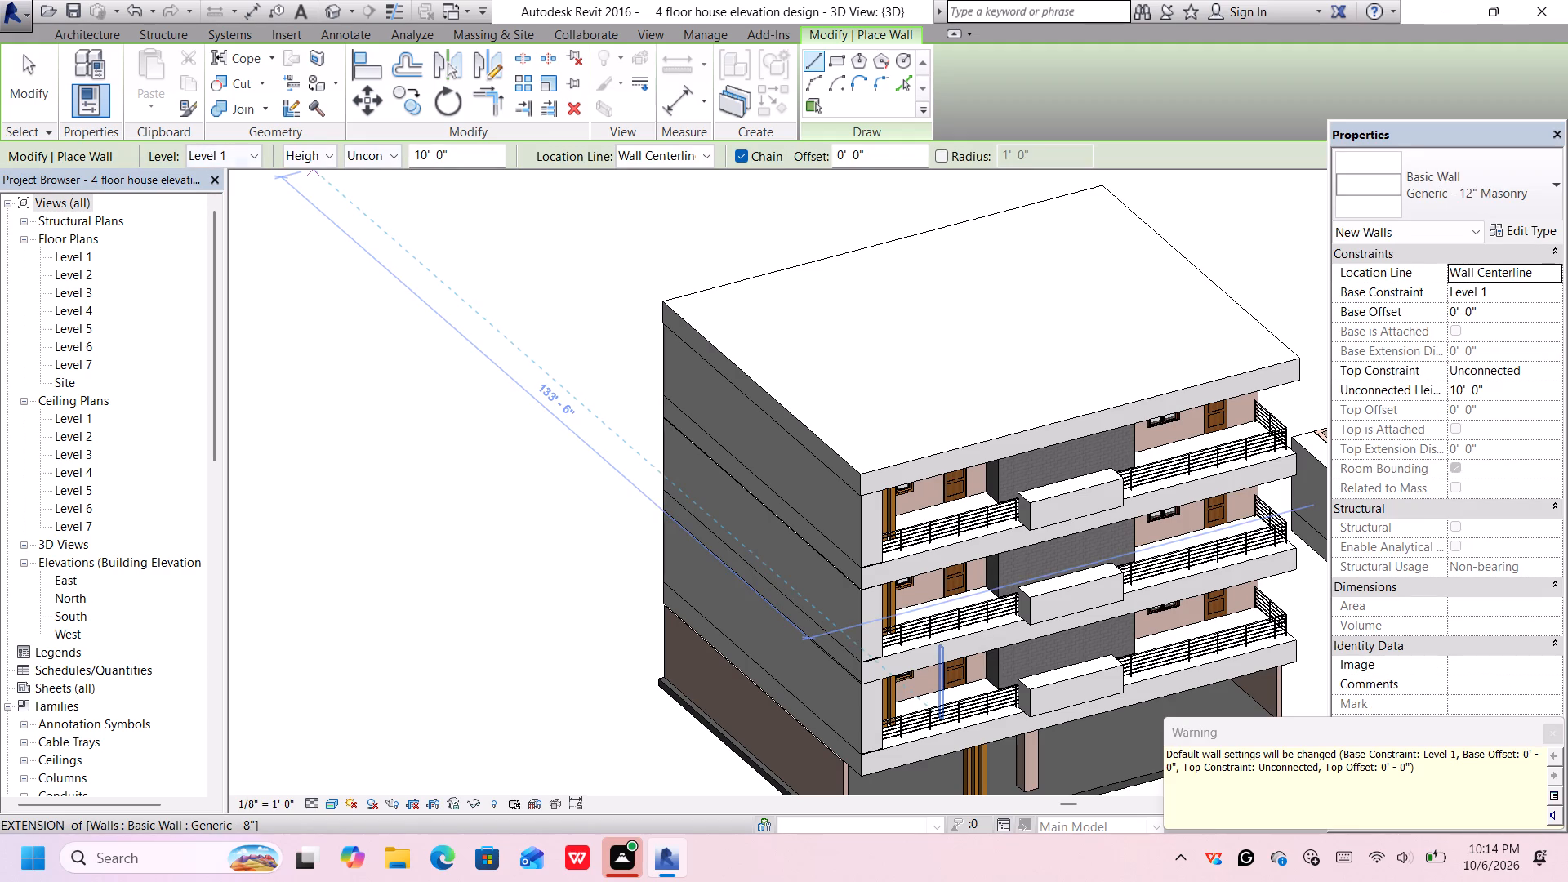
pyautogui.click(892, 159)
pyautogui.press('BackSpace')
pyautogui.press('BackSpace')
pyautogui.press('BackSpace')
pyautogui.press('BackSpace')
pyautogui.press('BackSpace')
pyautogui.press('BackSpace')
pyautogui.press('BackSpace')
pyautogui.press('BackSpace')
pyautogui.press('BackSpace')
pyautogui.press('BackSpace')
pyautogui.press('BackSpace')
pyautogui.press('BackSpace')
pyautogui.press('BackSpace')
pyautogui.write('57')
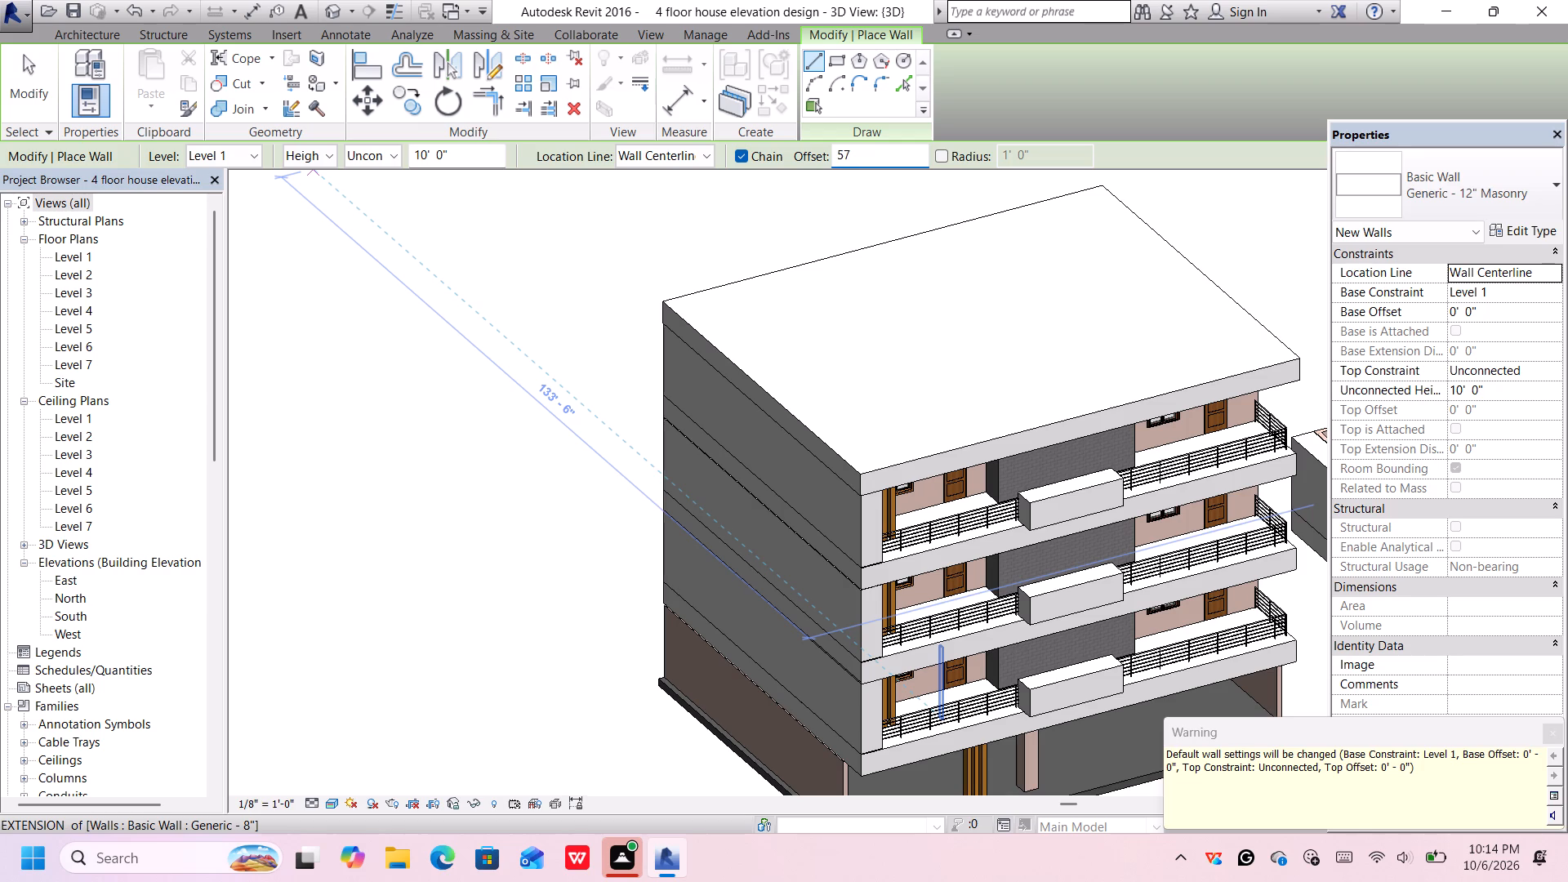
pyautogui.press("'")
pyautogui.press('Return')
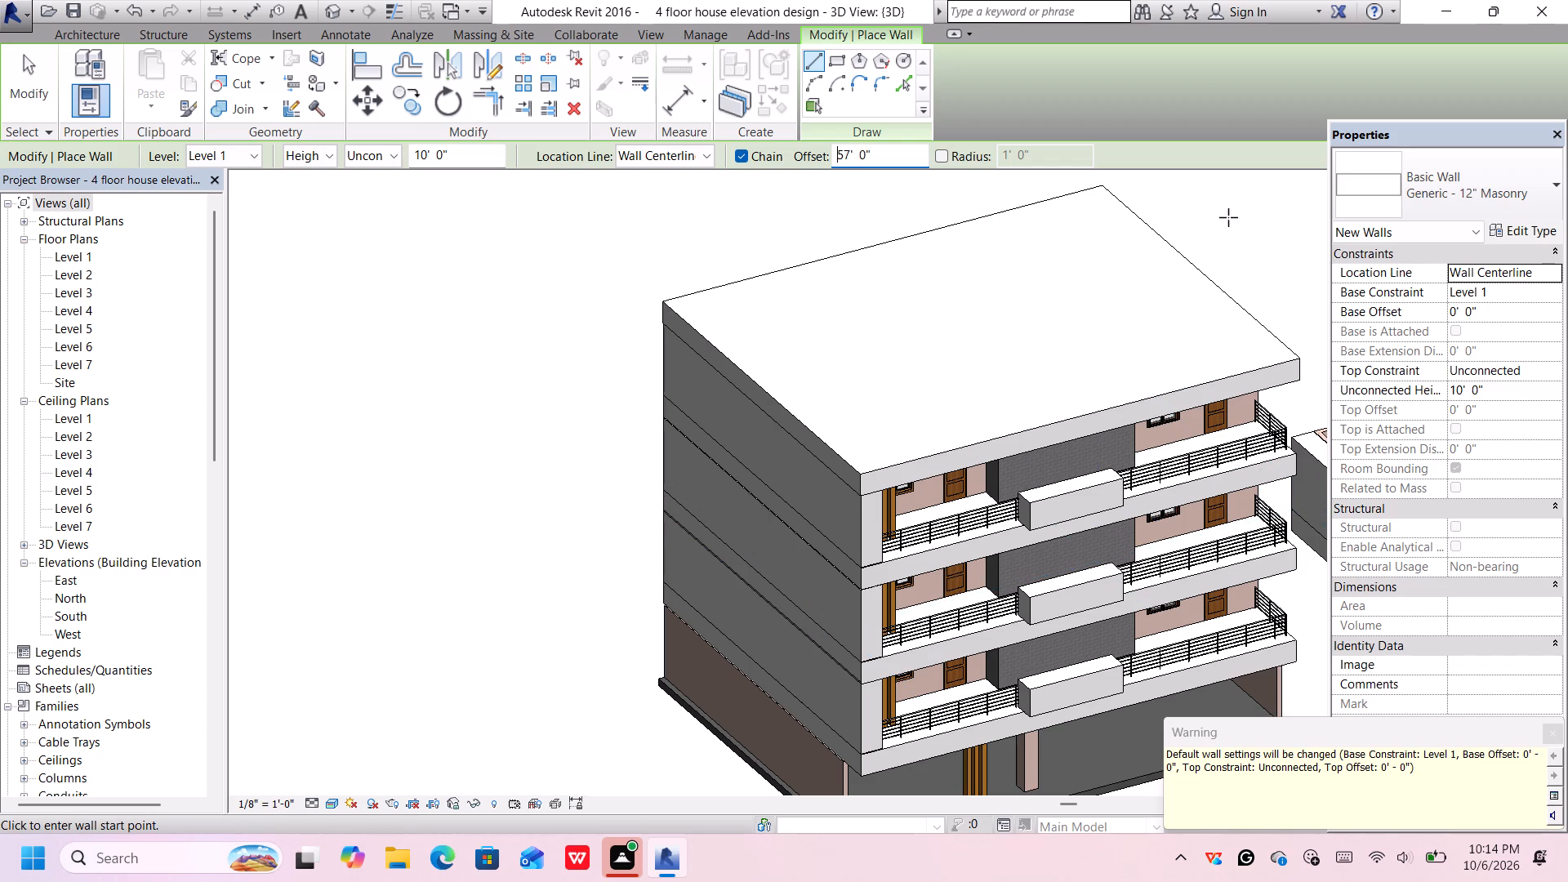
pyautogui.click(1441, 192)
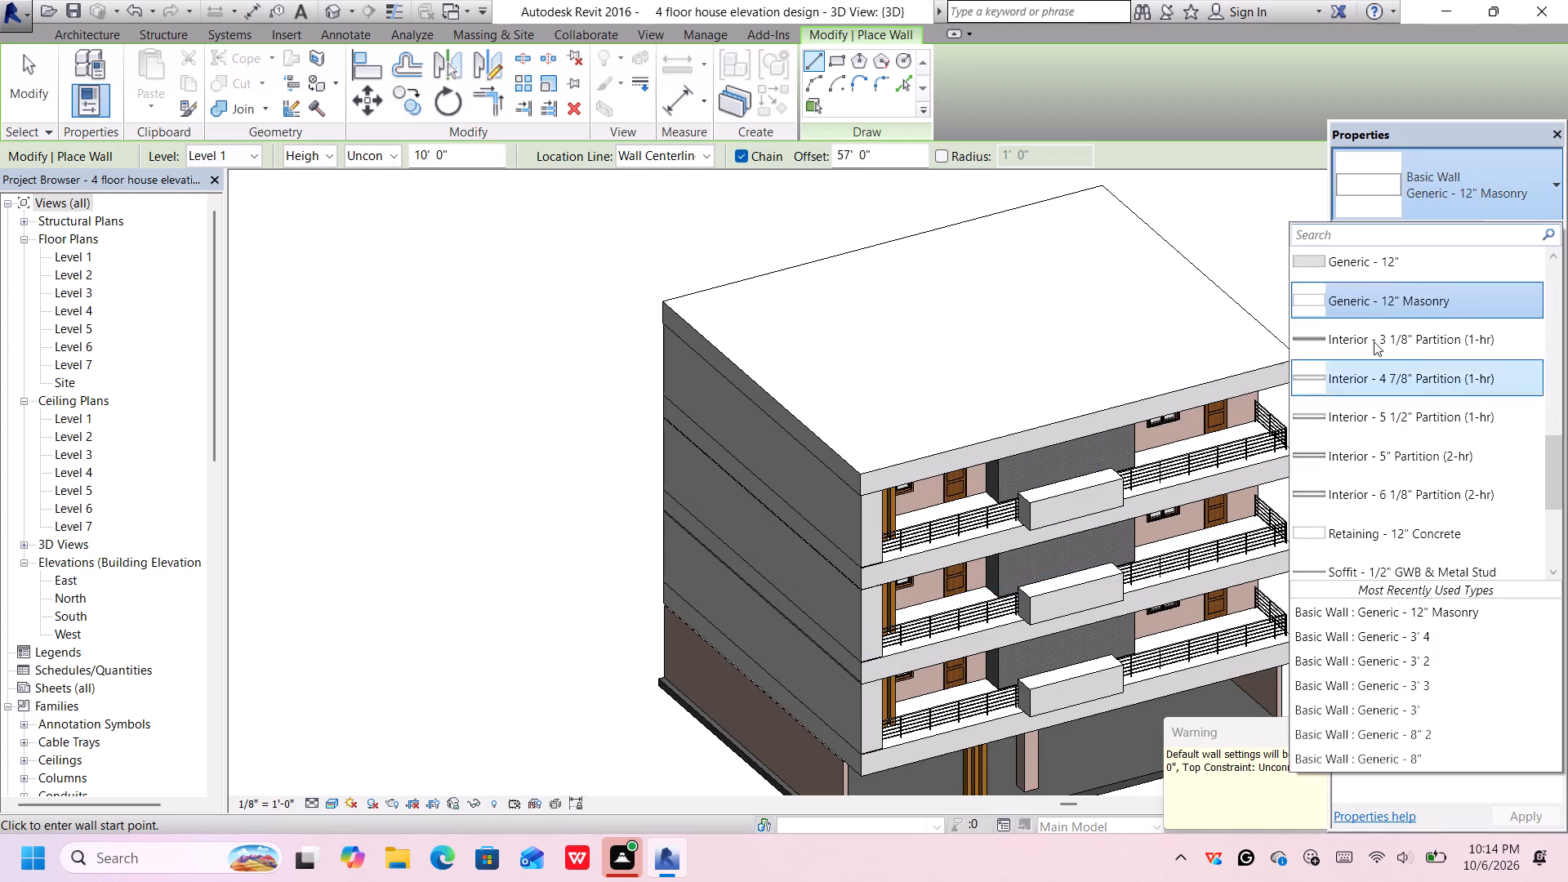
pyautogui.click(1388, 257)
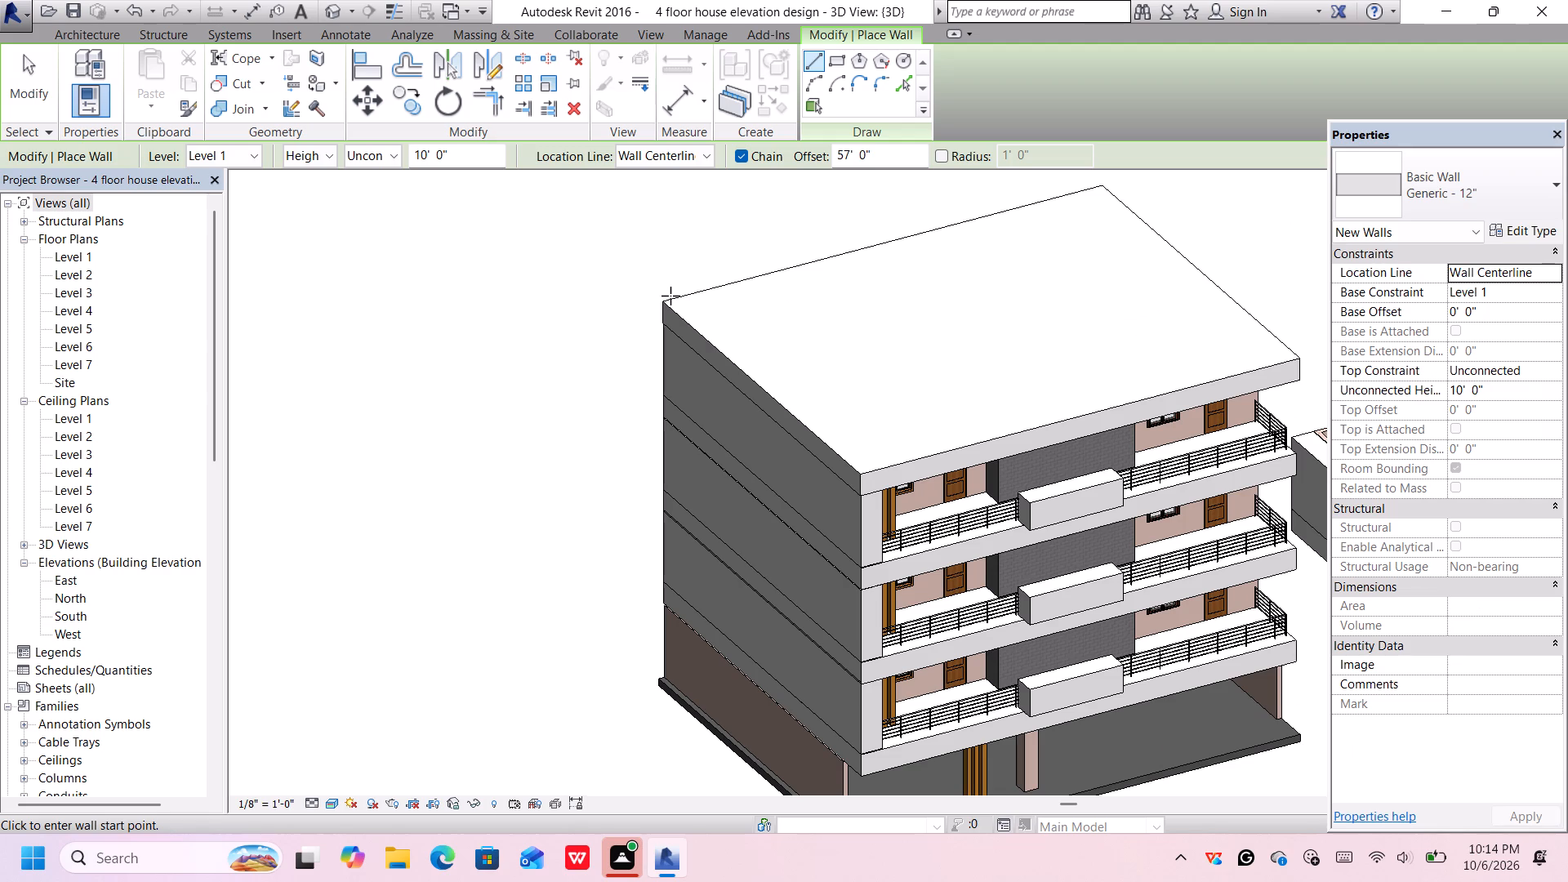
# Draw three chained offset walls around the top slab: about 50' 6" on the far side, 63' along the back and 55' on the near side.
pyautogui.click(671, 297)
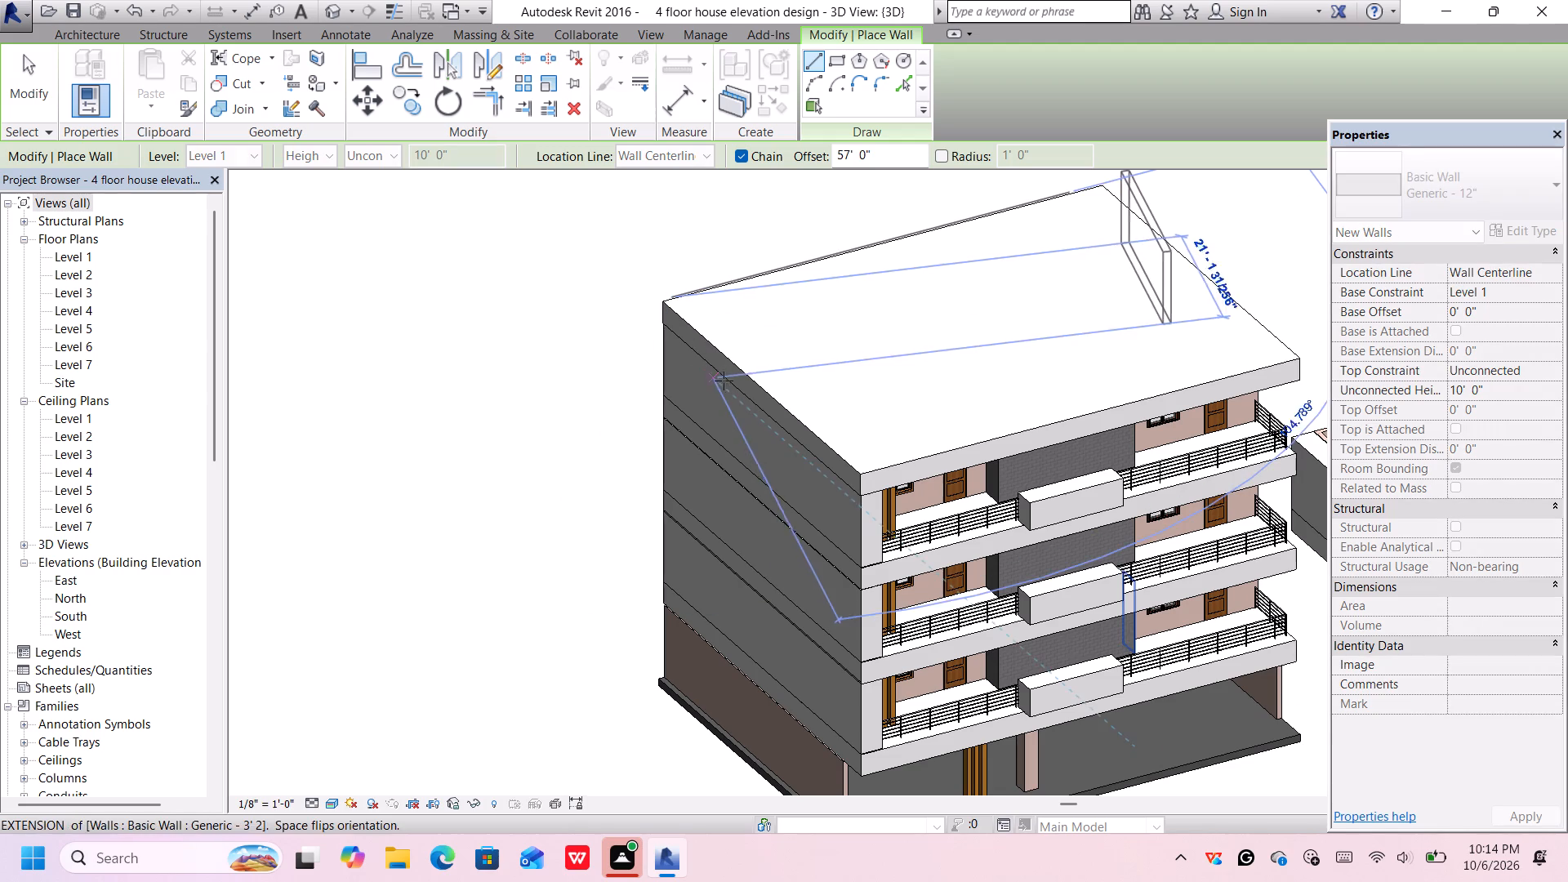
pyautogui.scroll(-1, 832, 449)
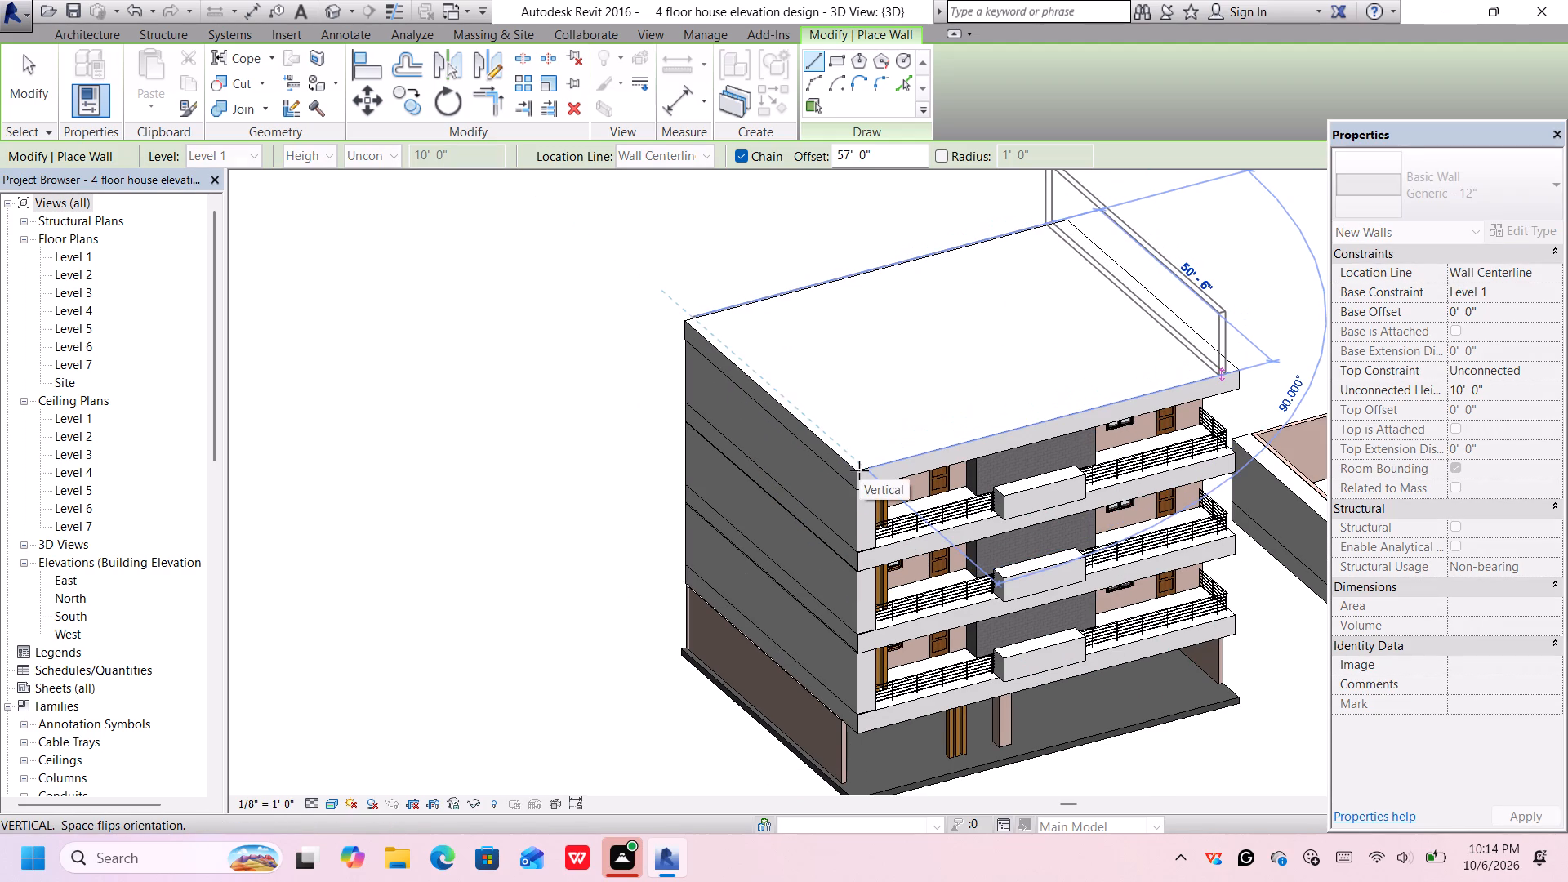
pyautogui.click(860, 471)
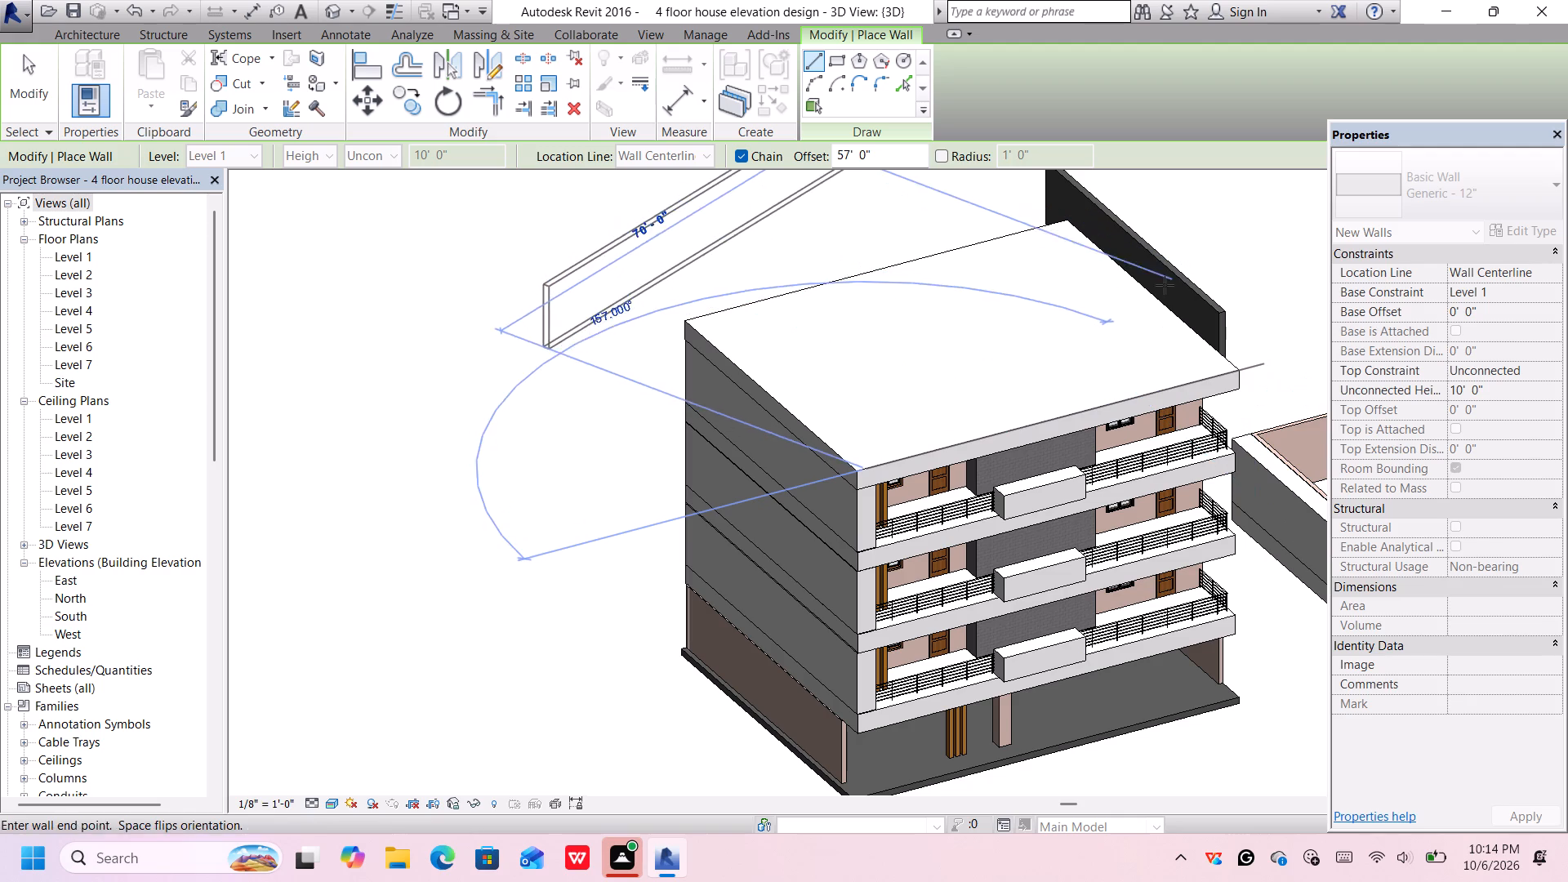
pyautogui.click(1258, 361)
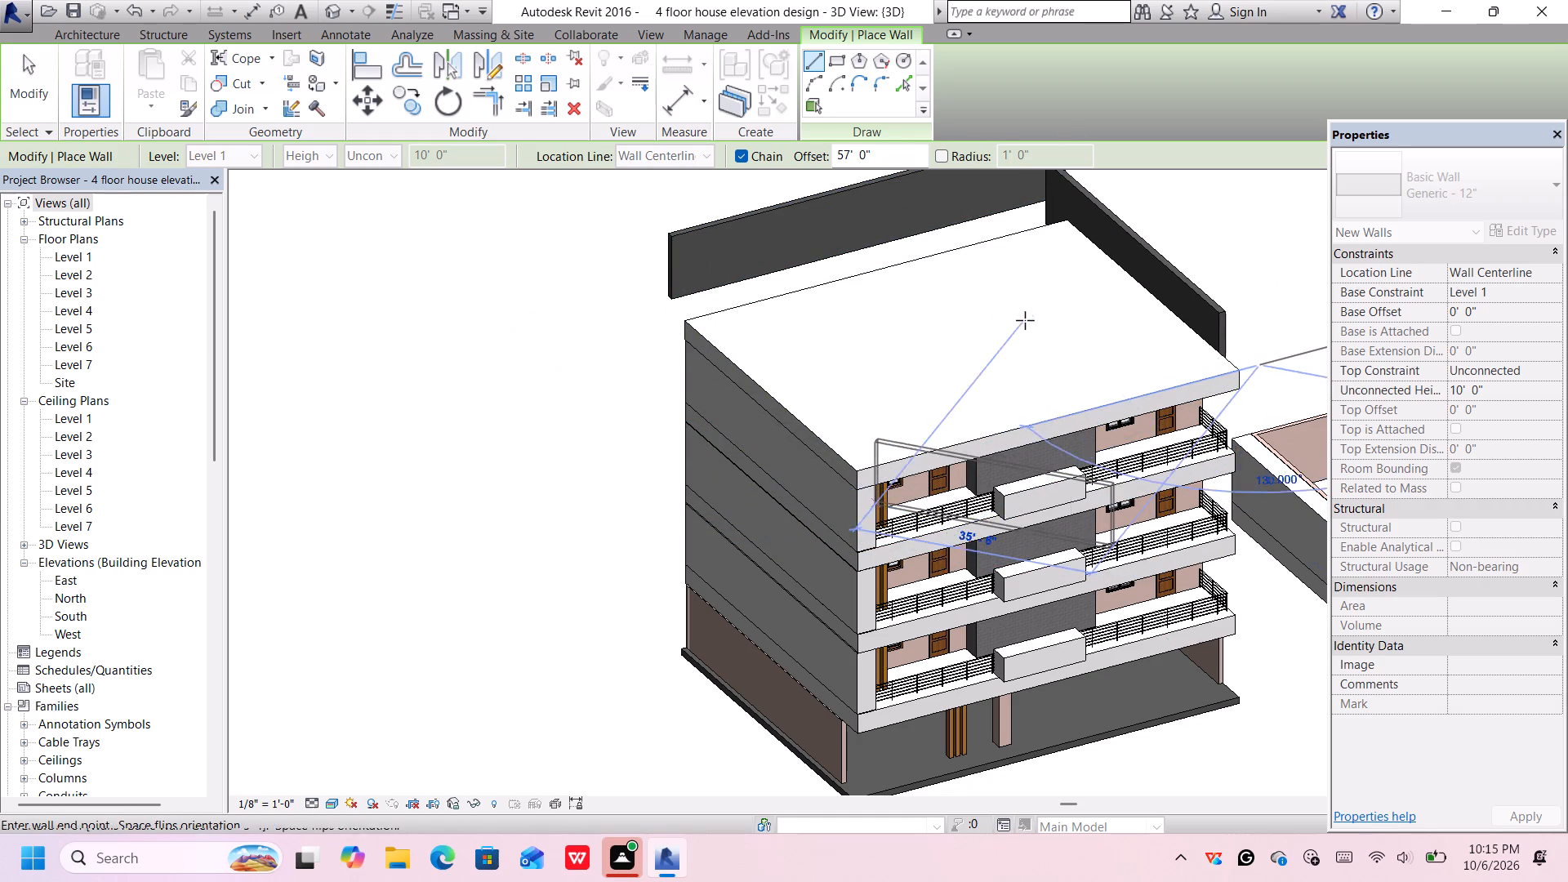
pyautogui.click(1084, 197)
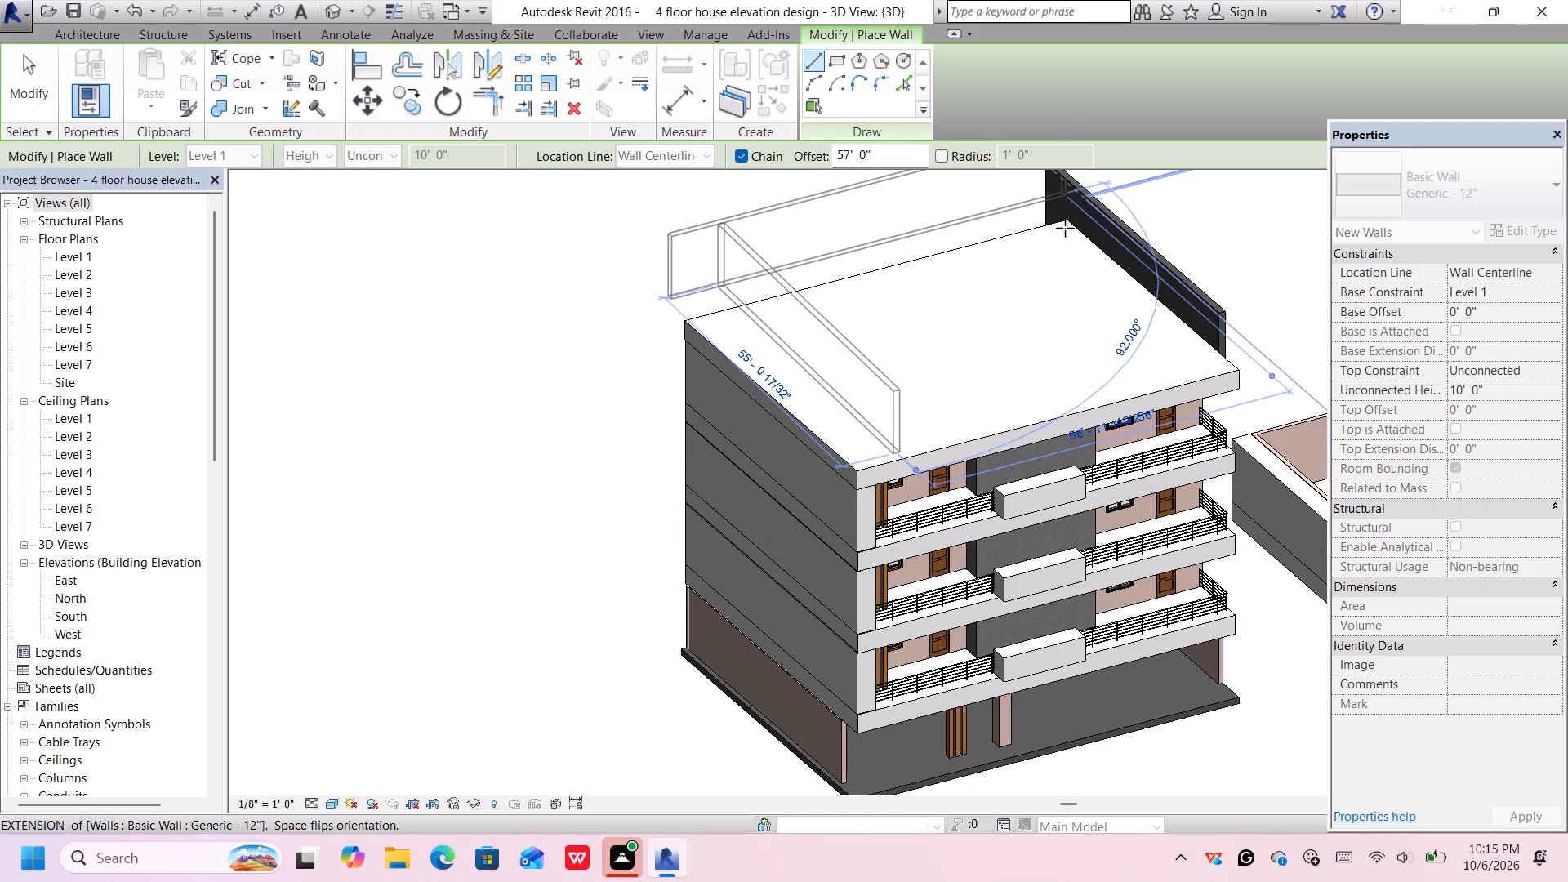
pyautogui.moveTo(992, 274); pyautogui.dragTo(759, 345, button='middle')
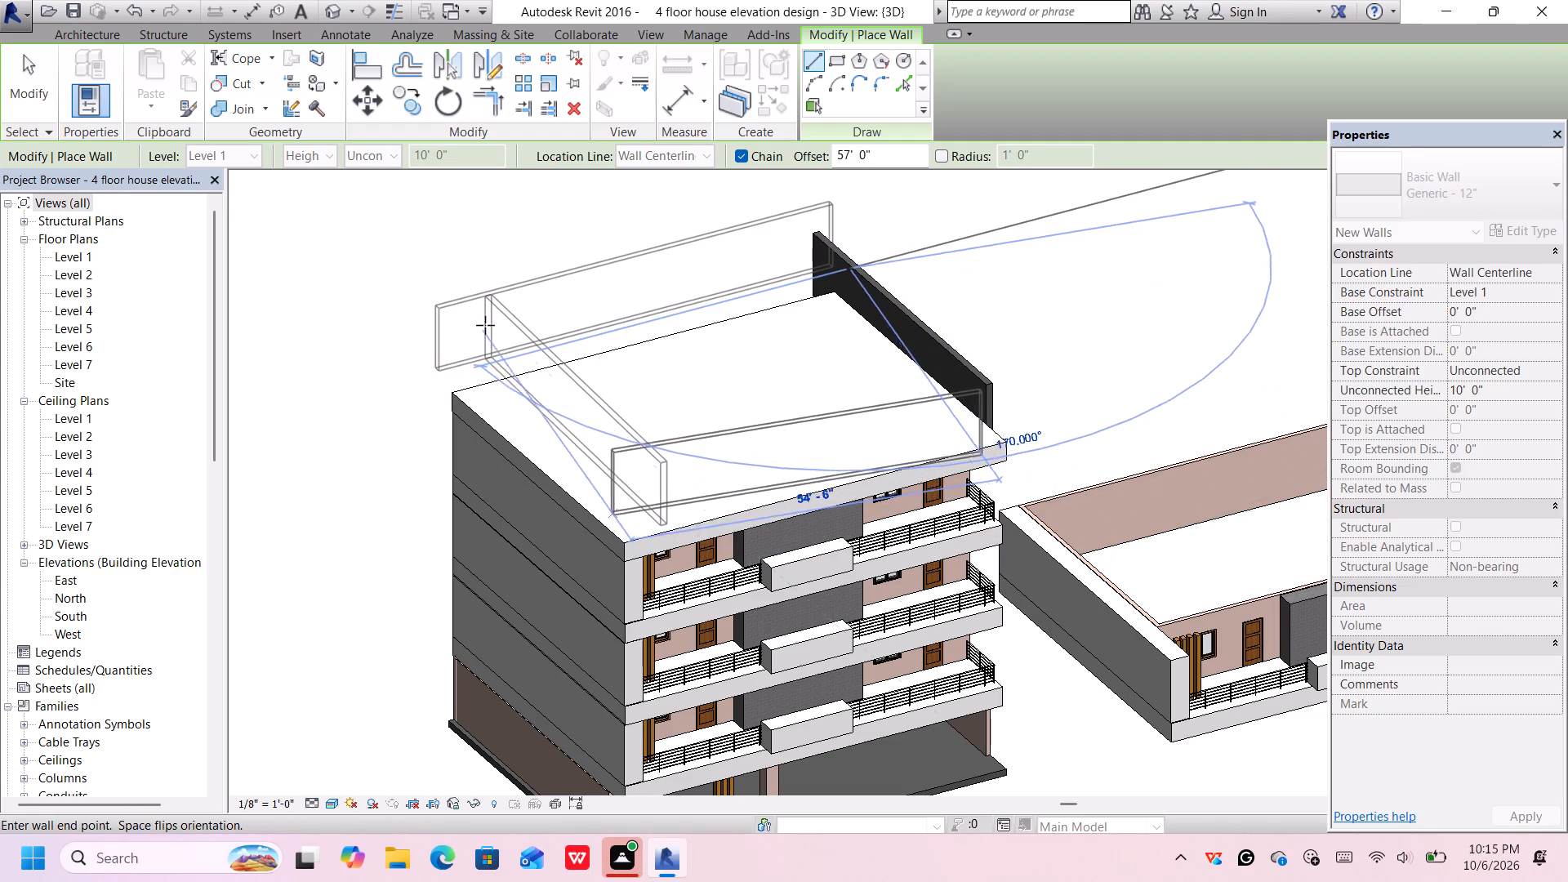
pyautogui.moveTo(494, 338); pyautogui.dragTo(496, 341, button='middle')
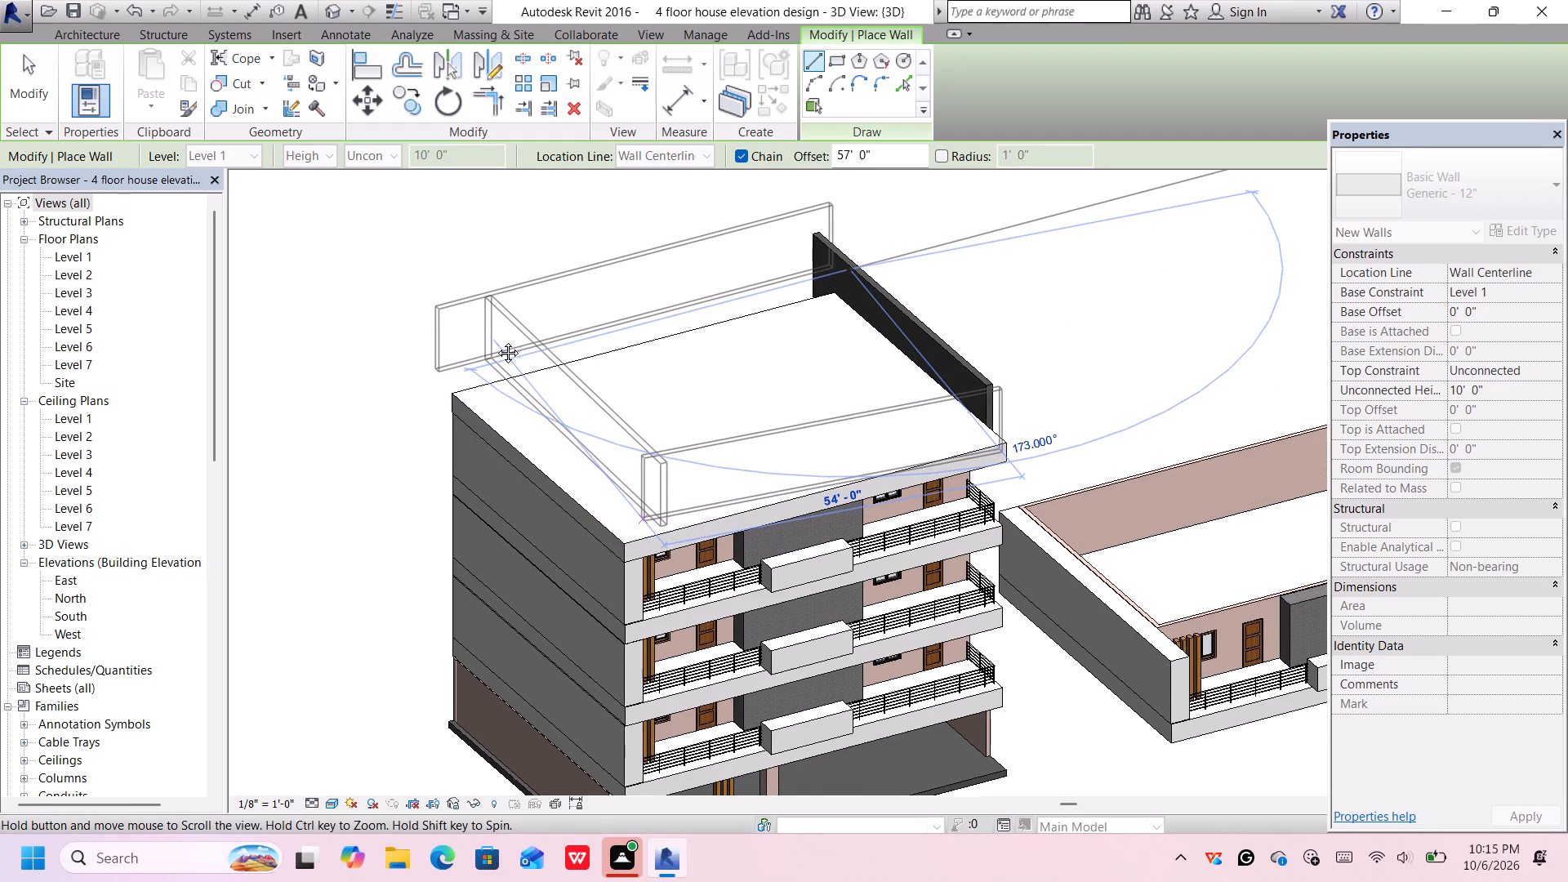
pyautogui.moveTo(496, 341); pyautogui.dragTo(518, 380, button='middle')
pyautogui.press('space')
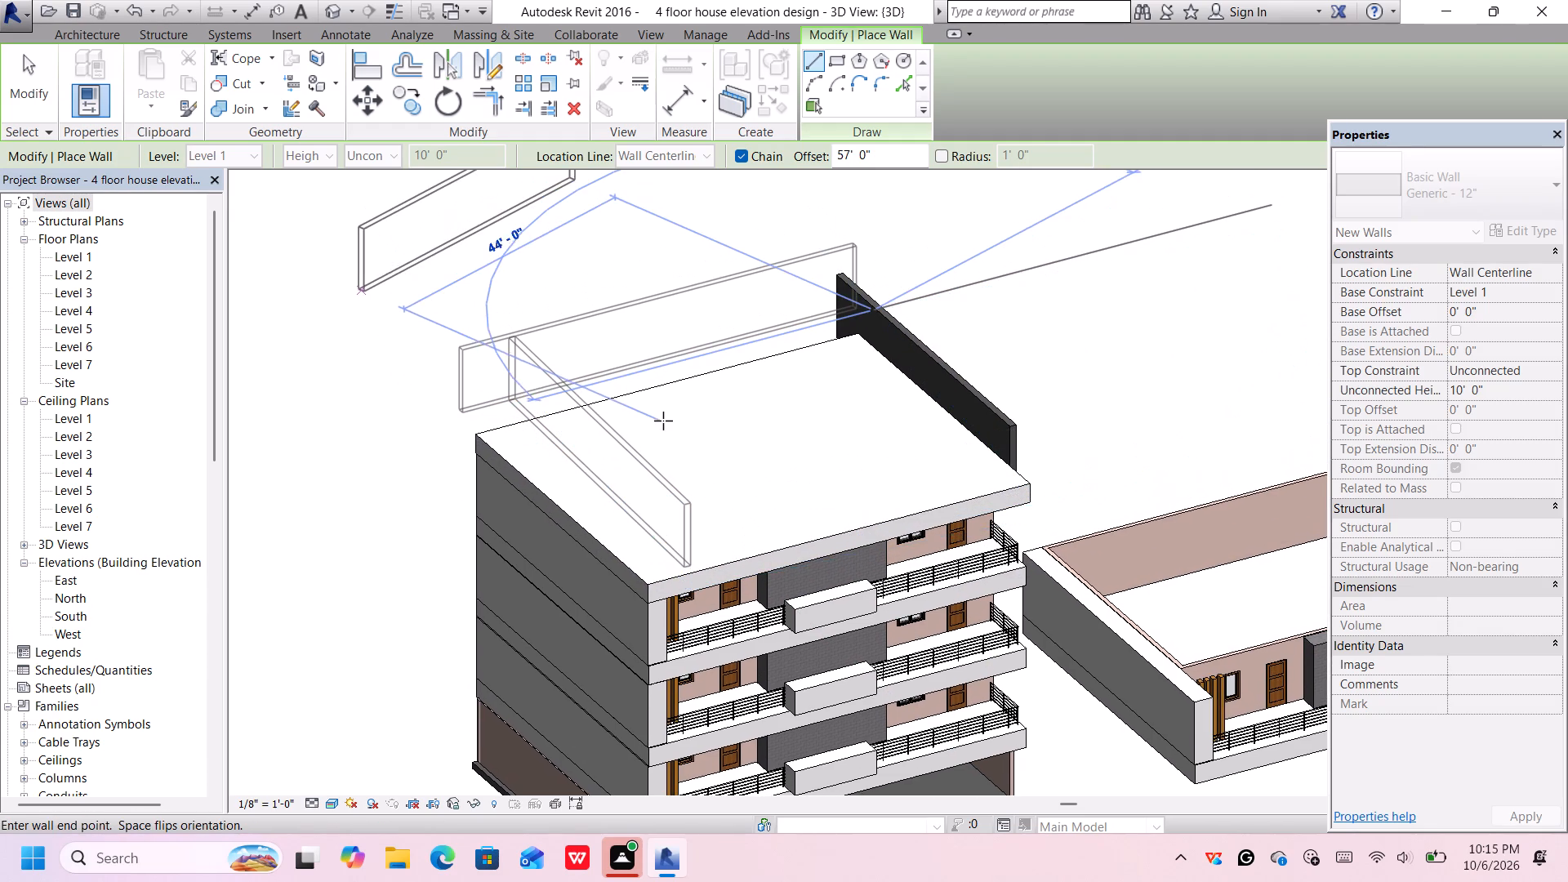
pyautogui.press('Escape')
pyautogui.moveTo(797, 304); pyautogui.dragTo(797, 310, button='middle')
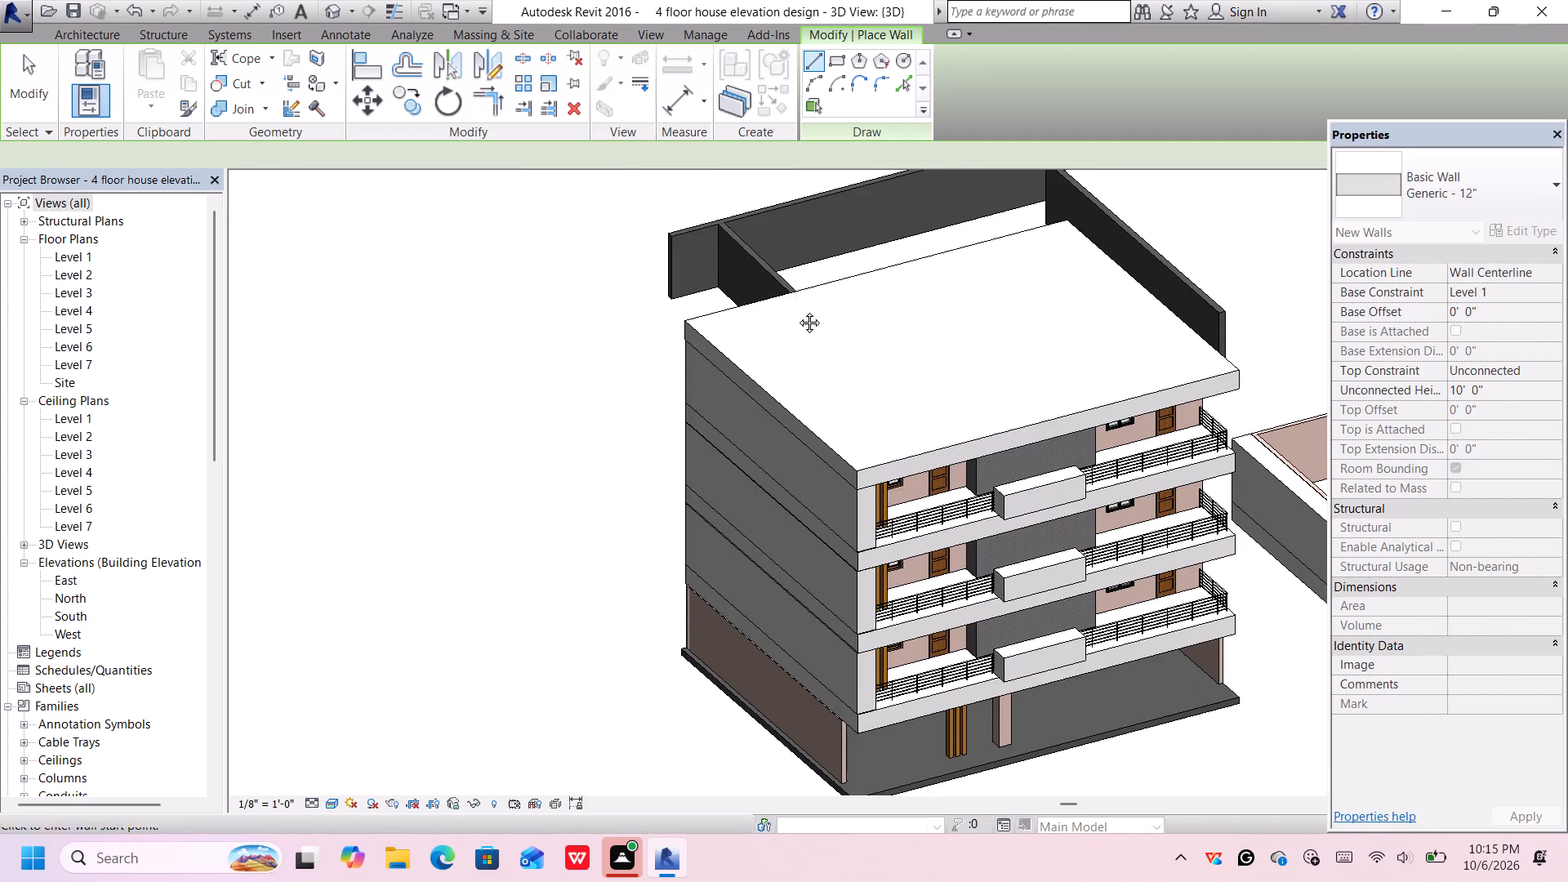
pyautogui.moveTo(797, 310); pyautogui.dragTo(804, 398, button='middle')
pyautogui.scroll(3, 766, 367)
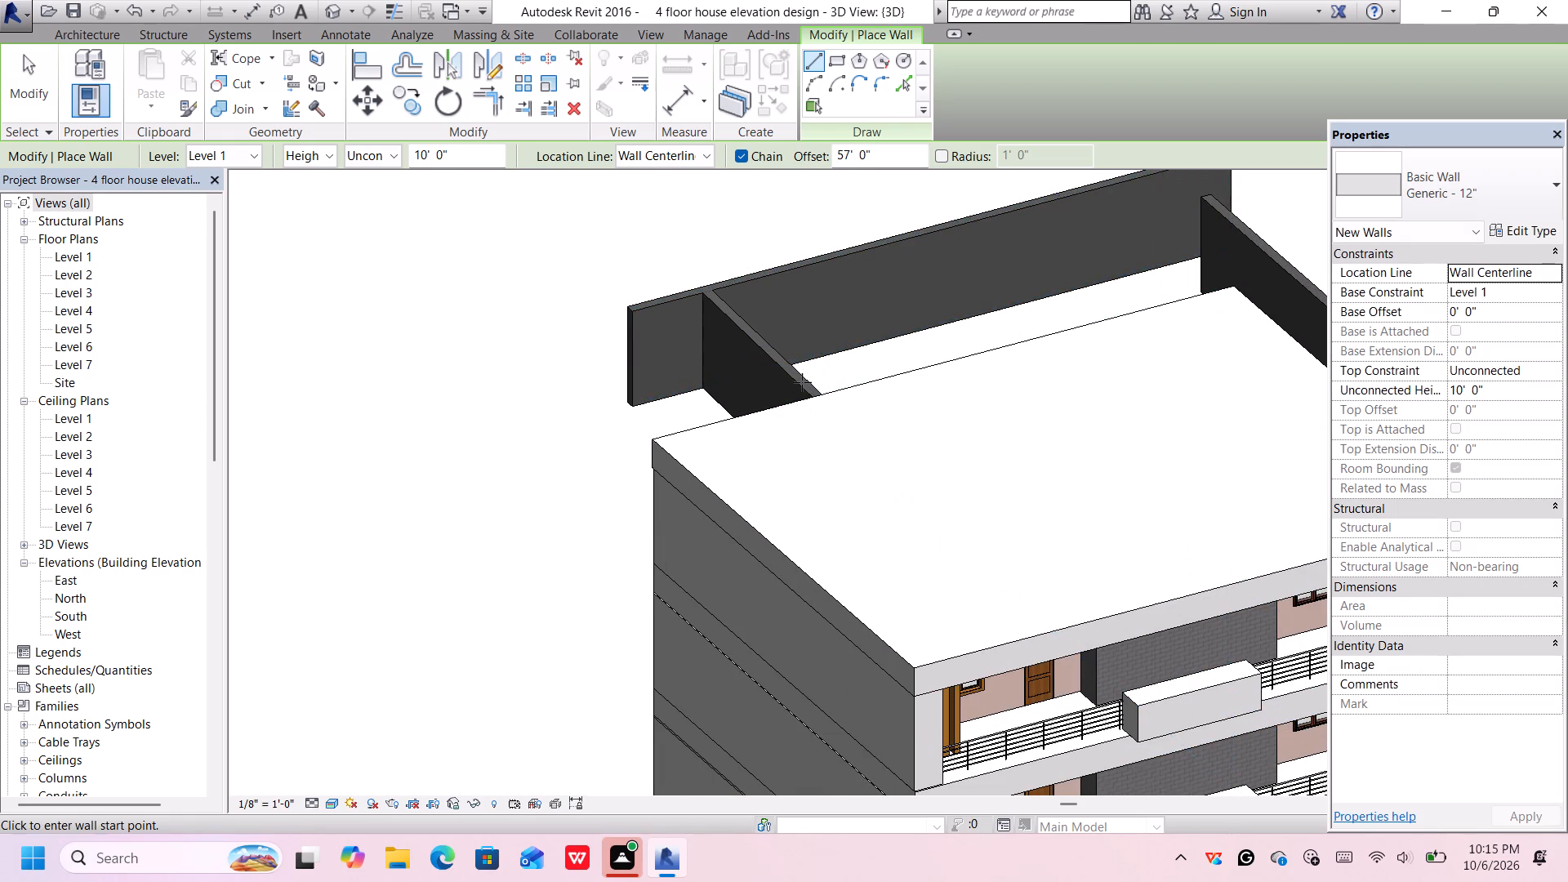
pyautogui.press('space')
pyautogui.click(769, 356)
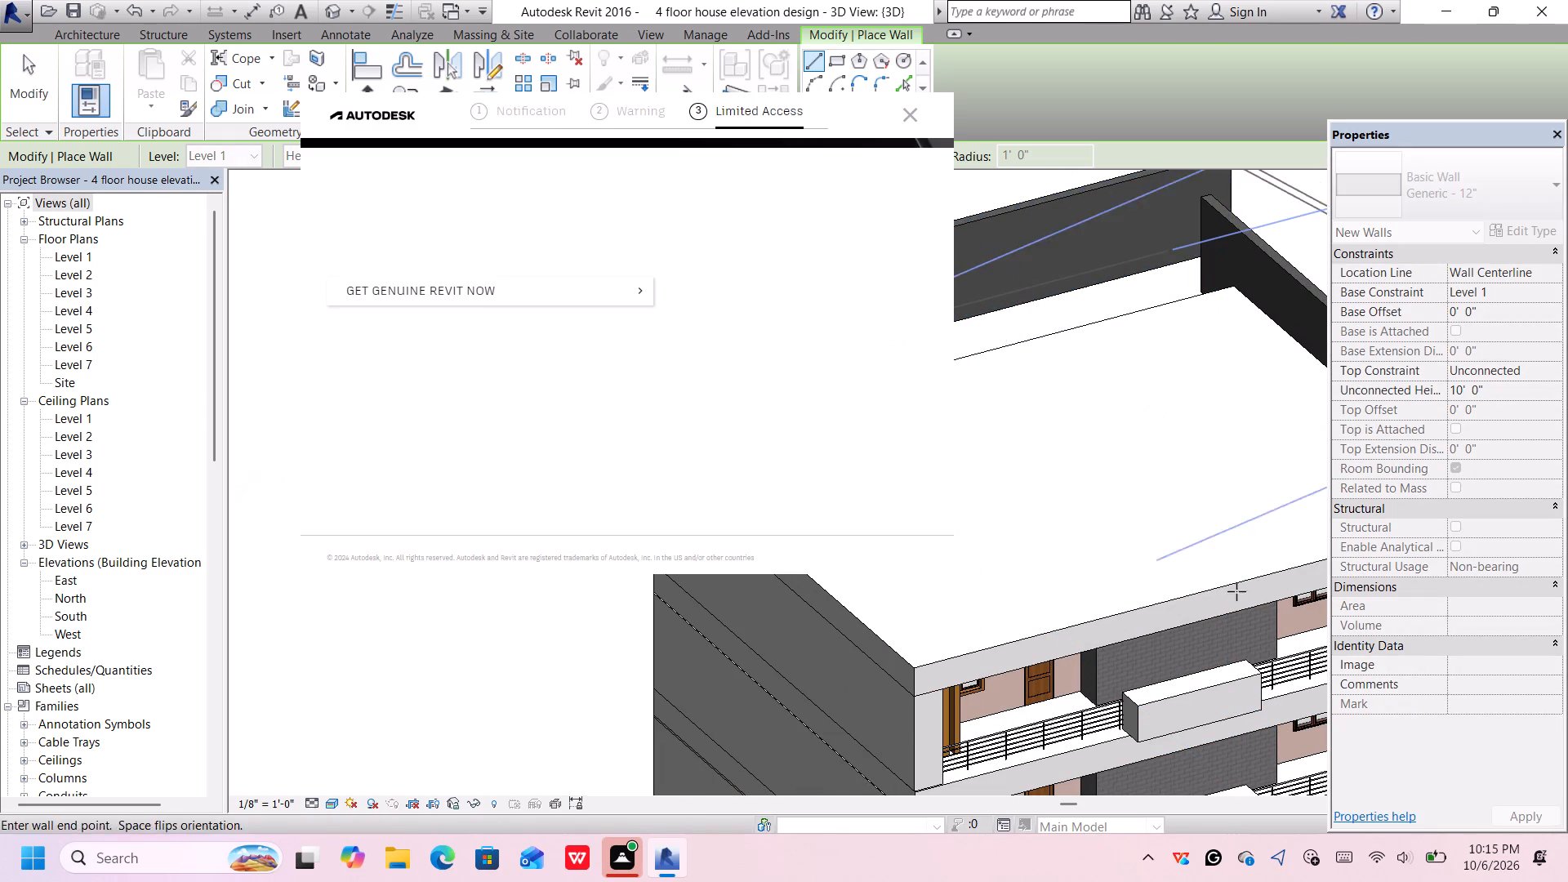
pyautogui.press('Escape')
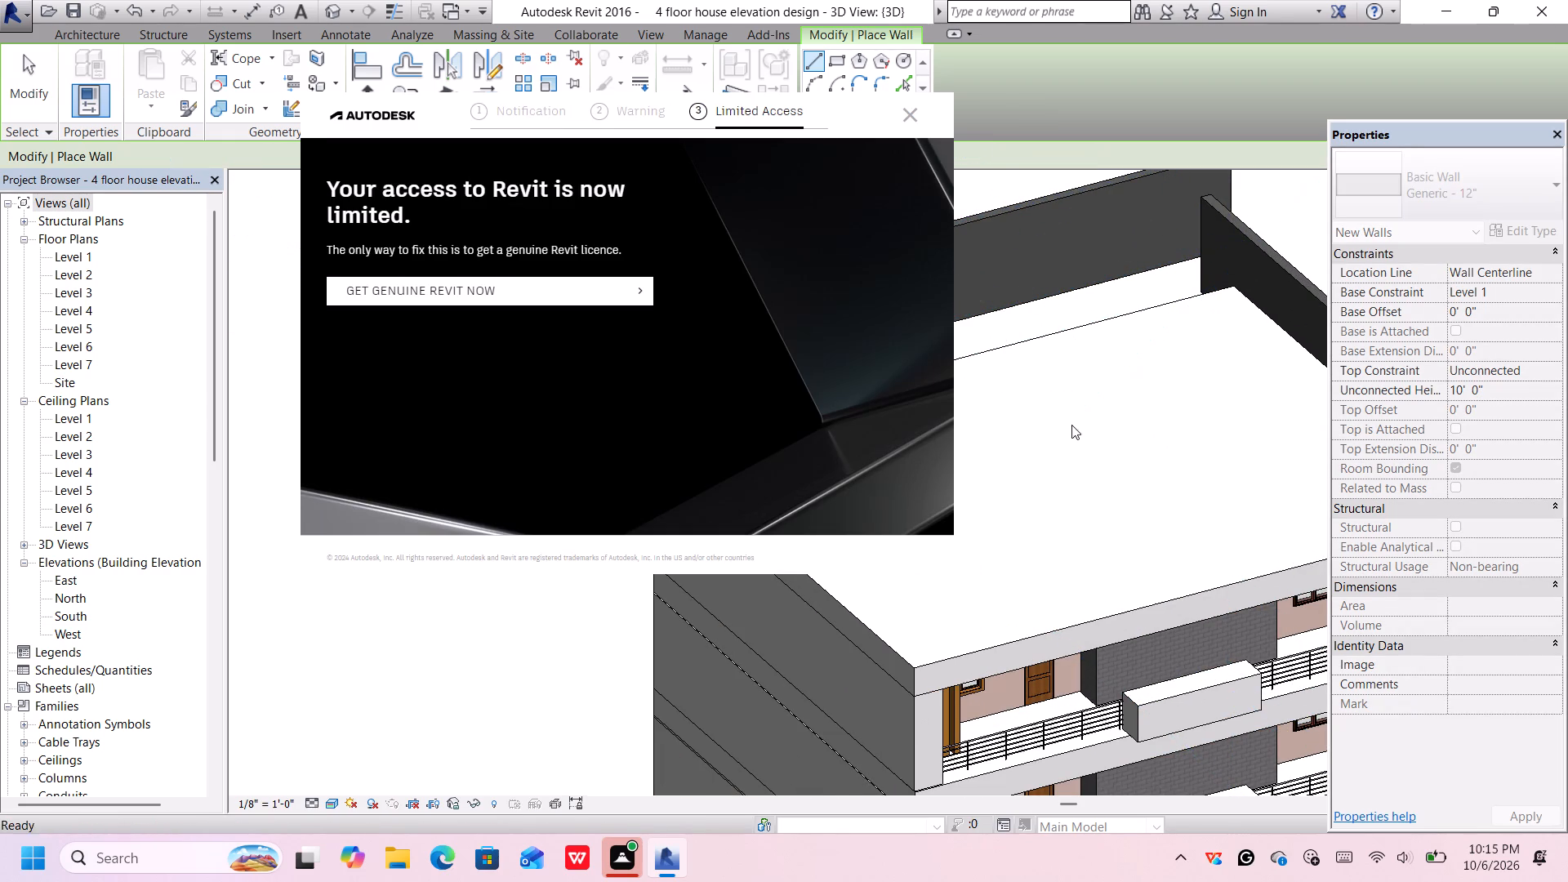
# Close the Autodesk notification window and leave the Wall tool.
pyautogui.click(908, 115)
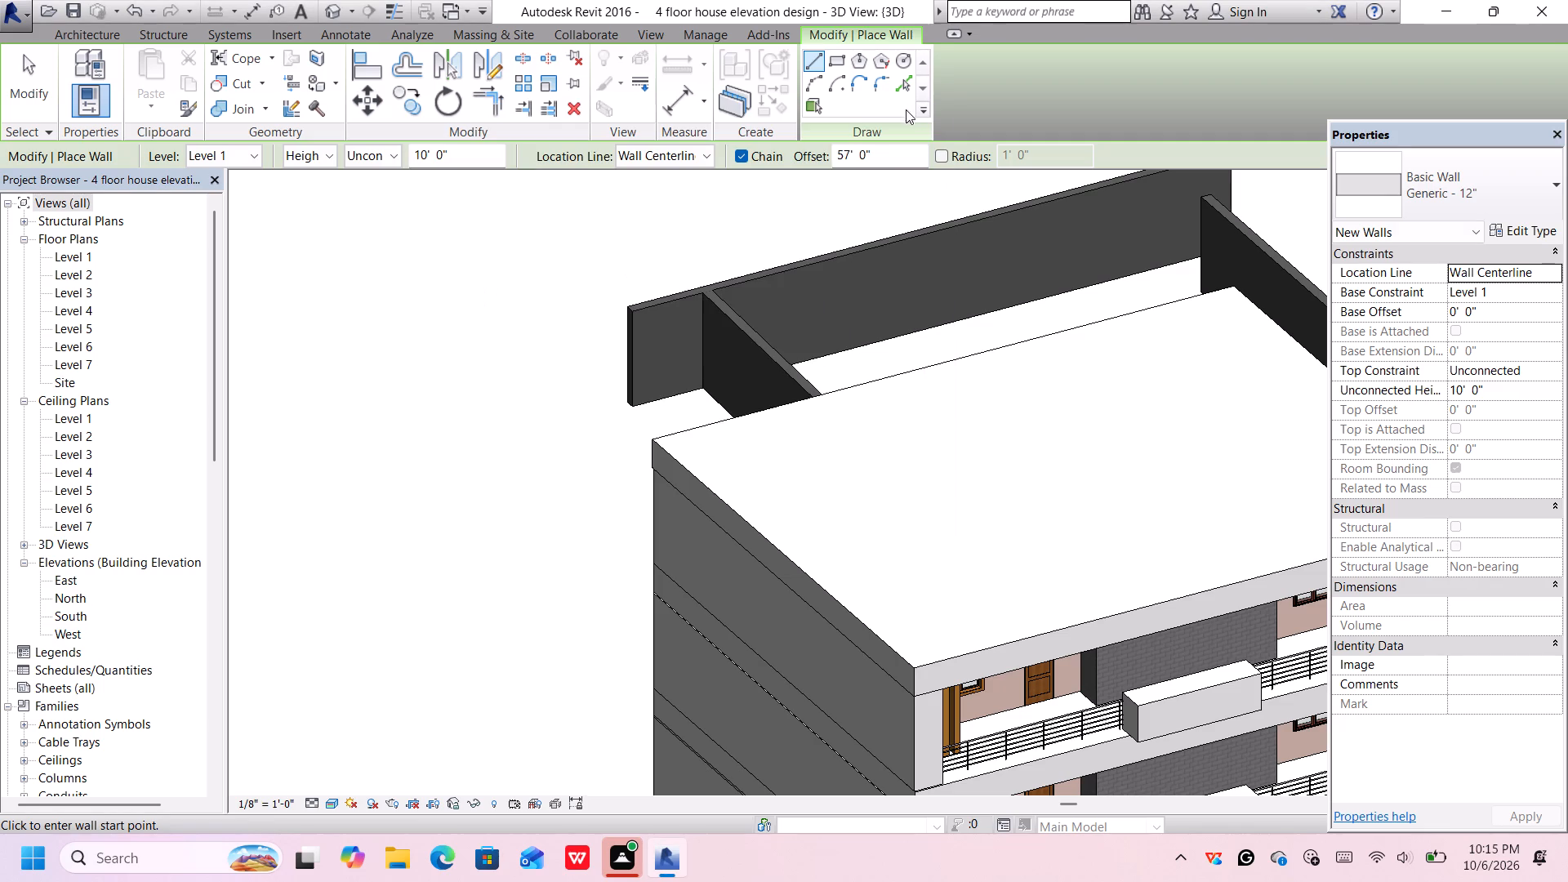
pyautogui.press('space')
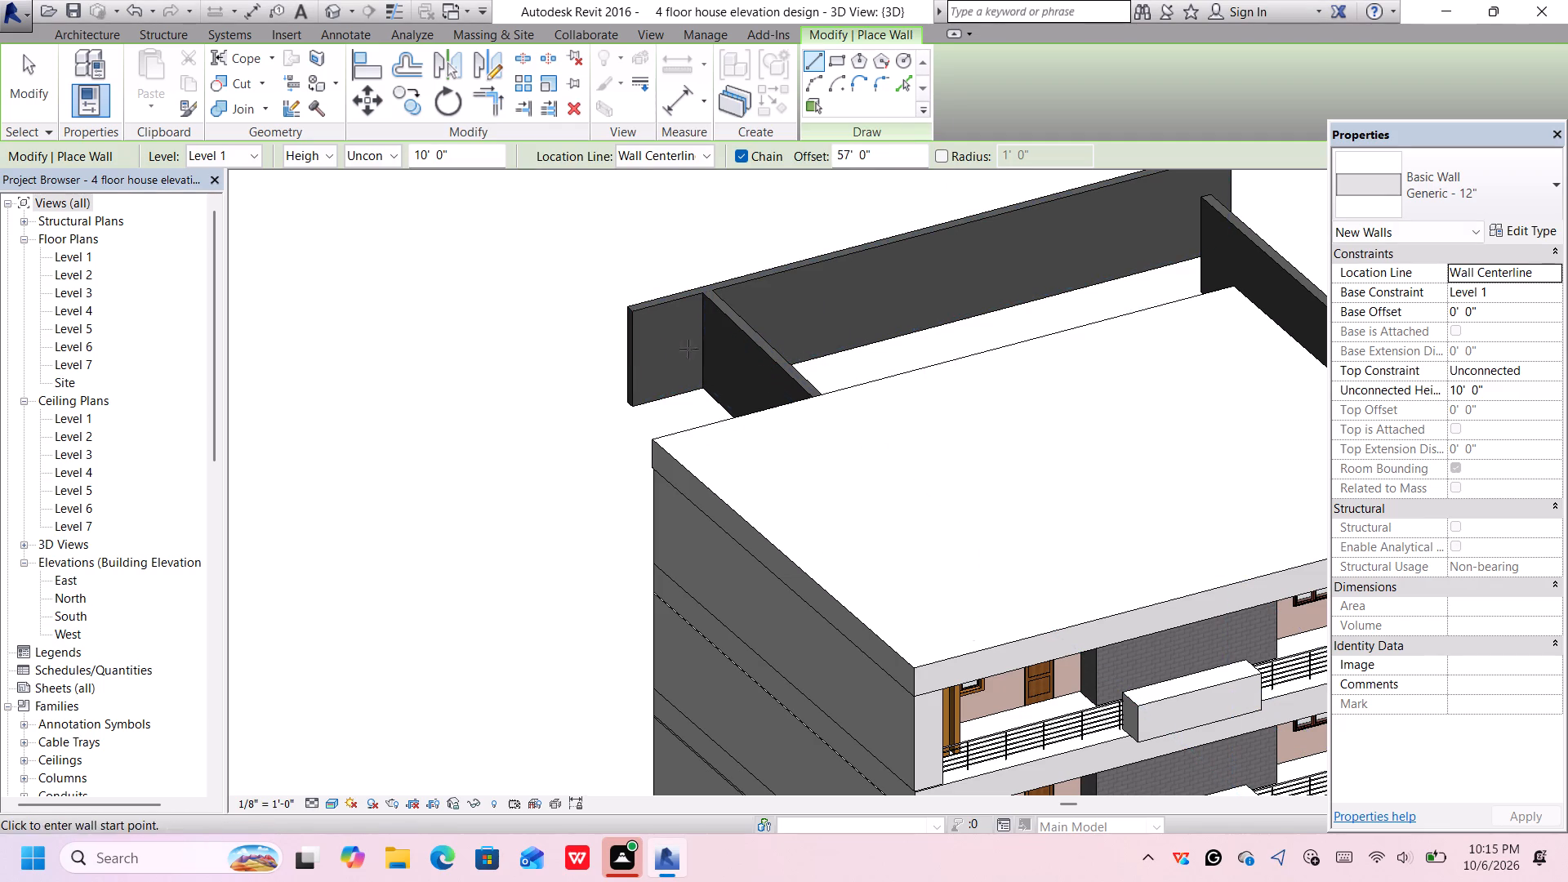
pyautogui.press('Escape')
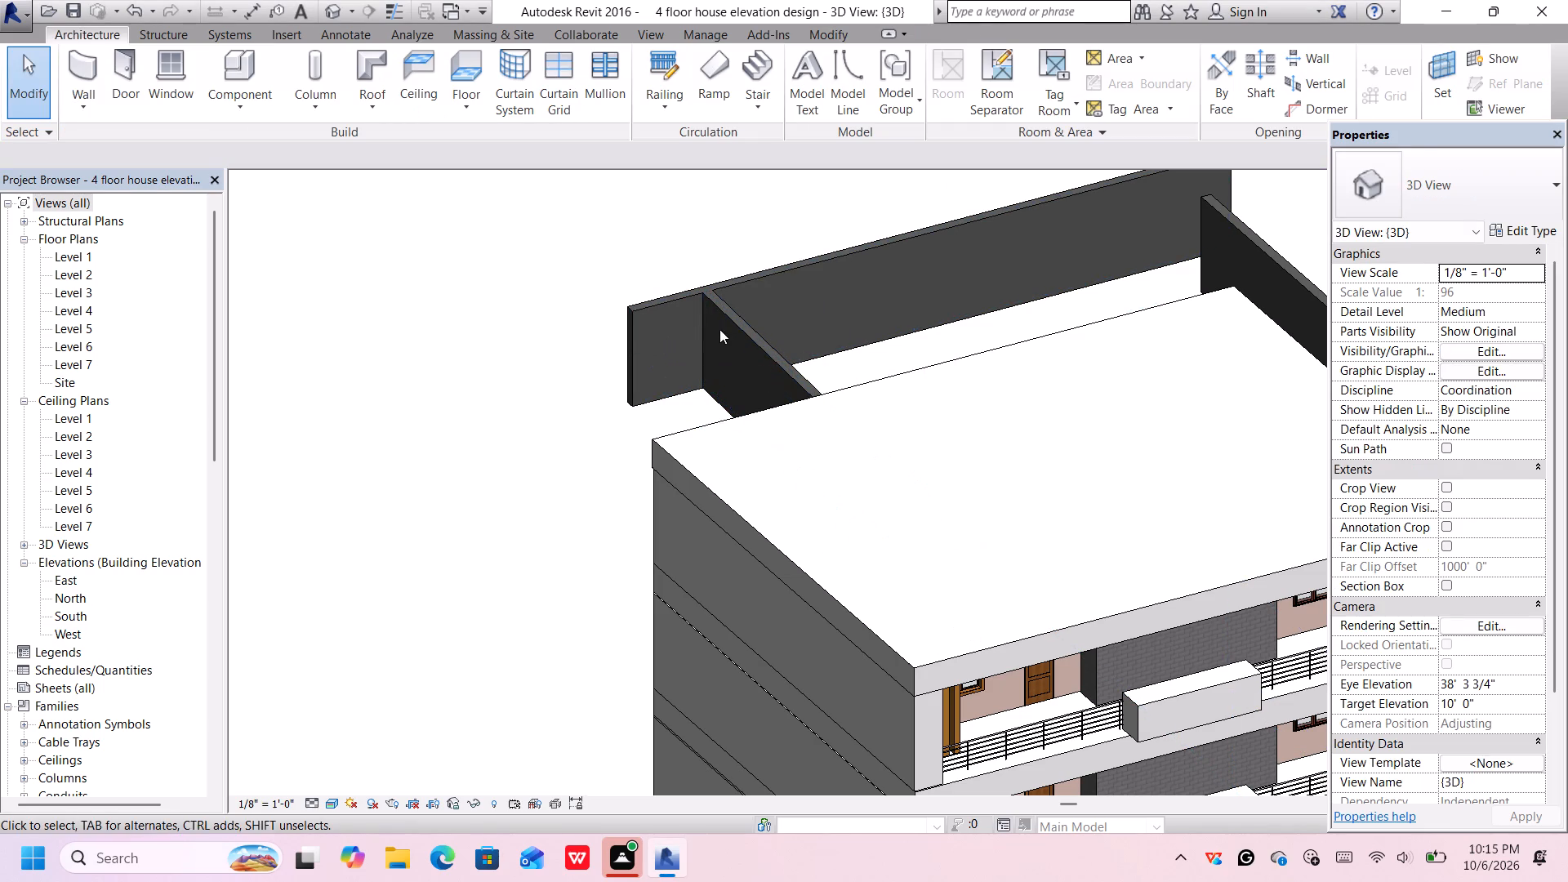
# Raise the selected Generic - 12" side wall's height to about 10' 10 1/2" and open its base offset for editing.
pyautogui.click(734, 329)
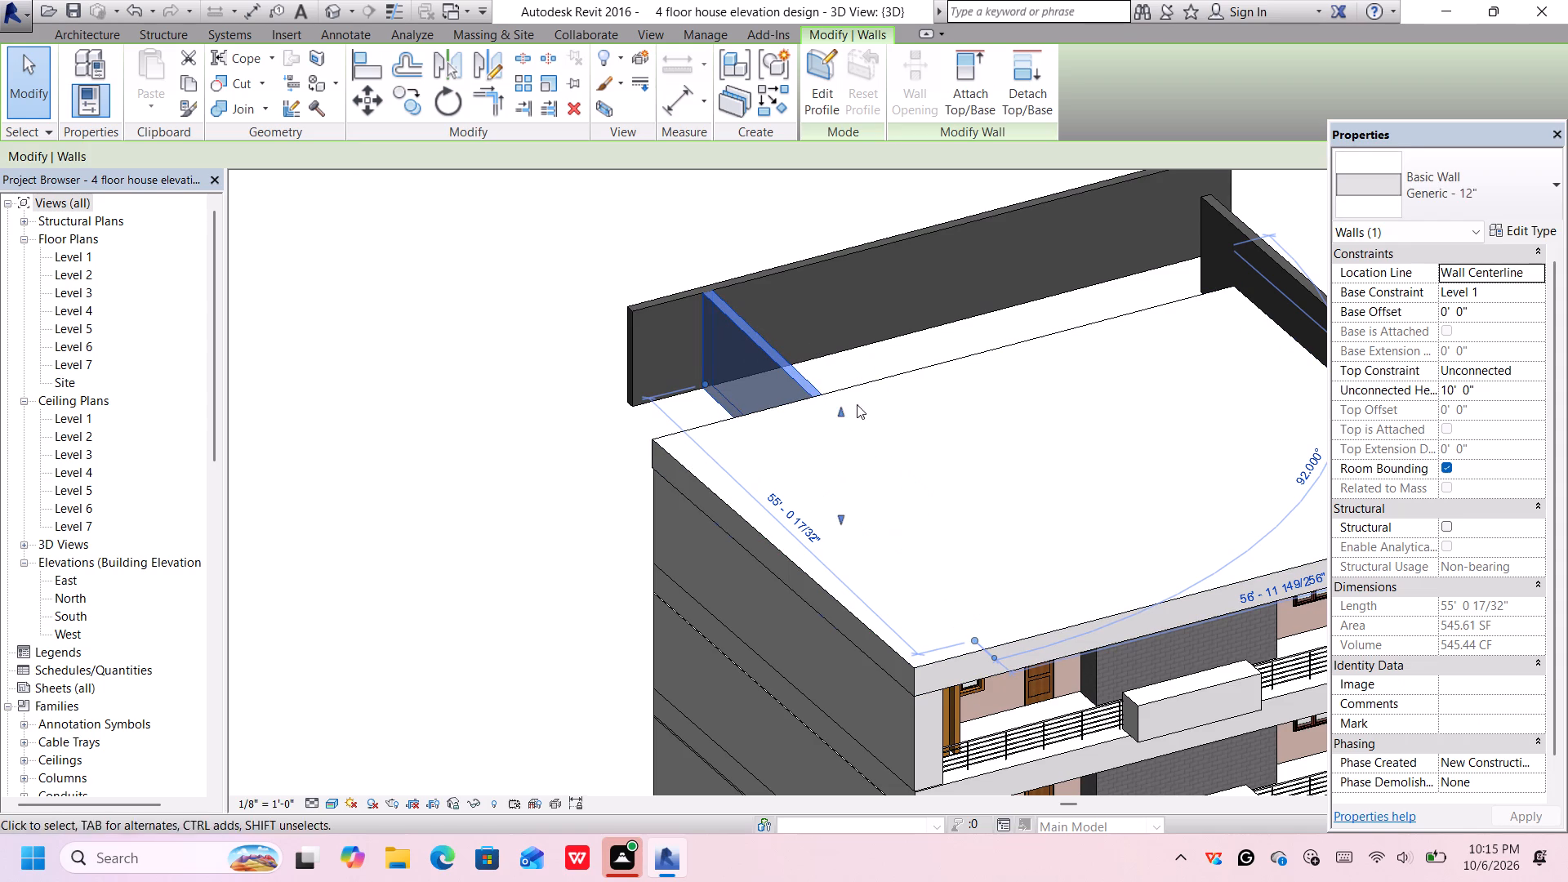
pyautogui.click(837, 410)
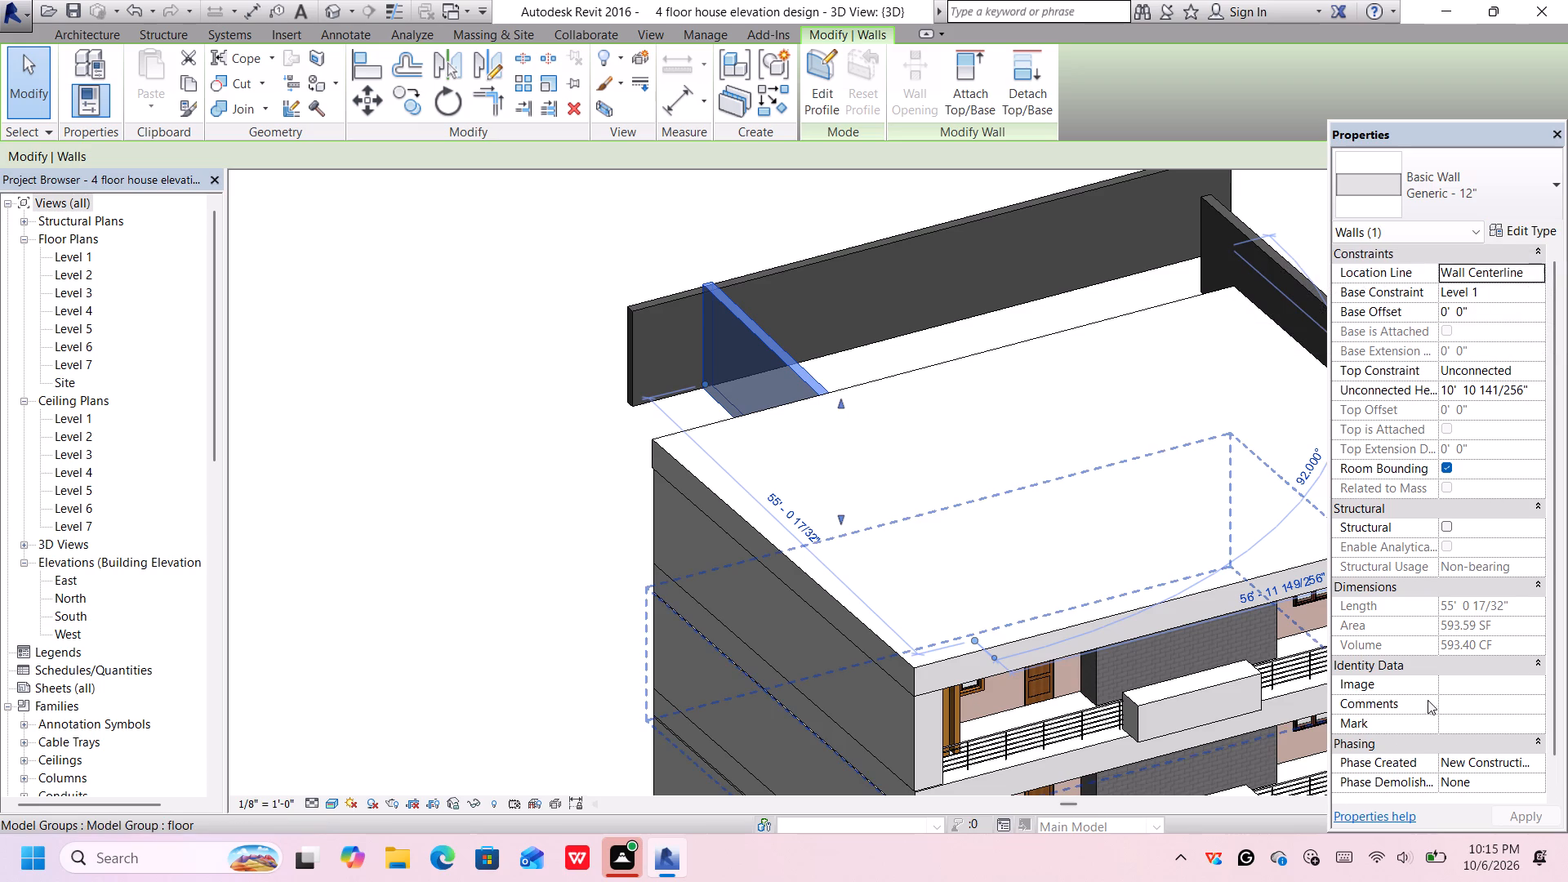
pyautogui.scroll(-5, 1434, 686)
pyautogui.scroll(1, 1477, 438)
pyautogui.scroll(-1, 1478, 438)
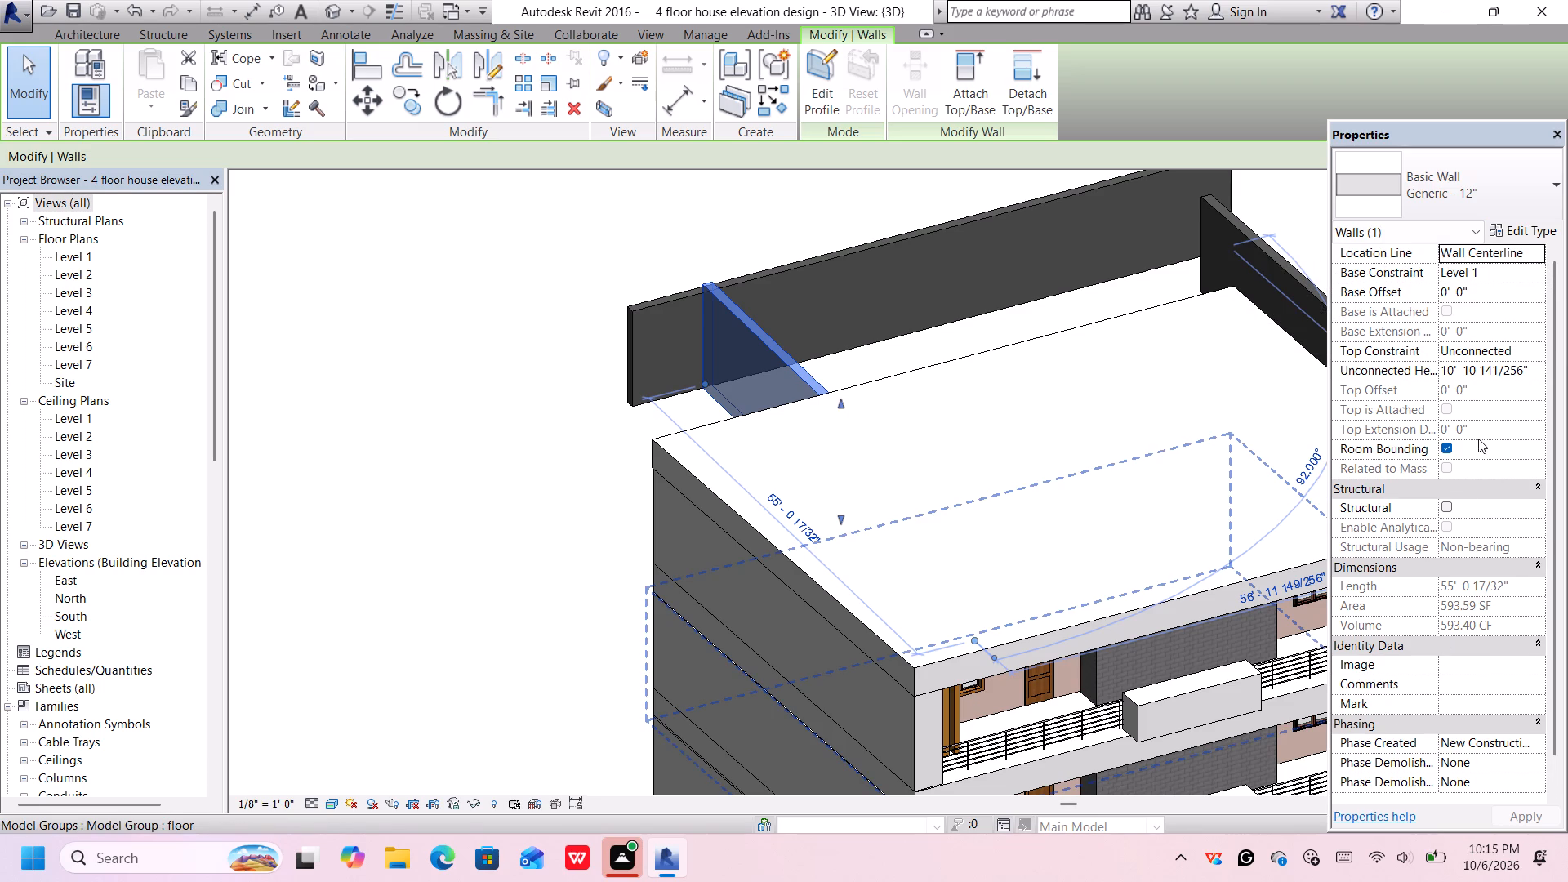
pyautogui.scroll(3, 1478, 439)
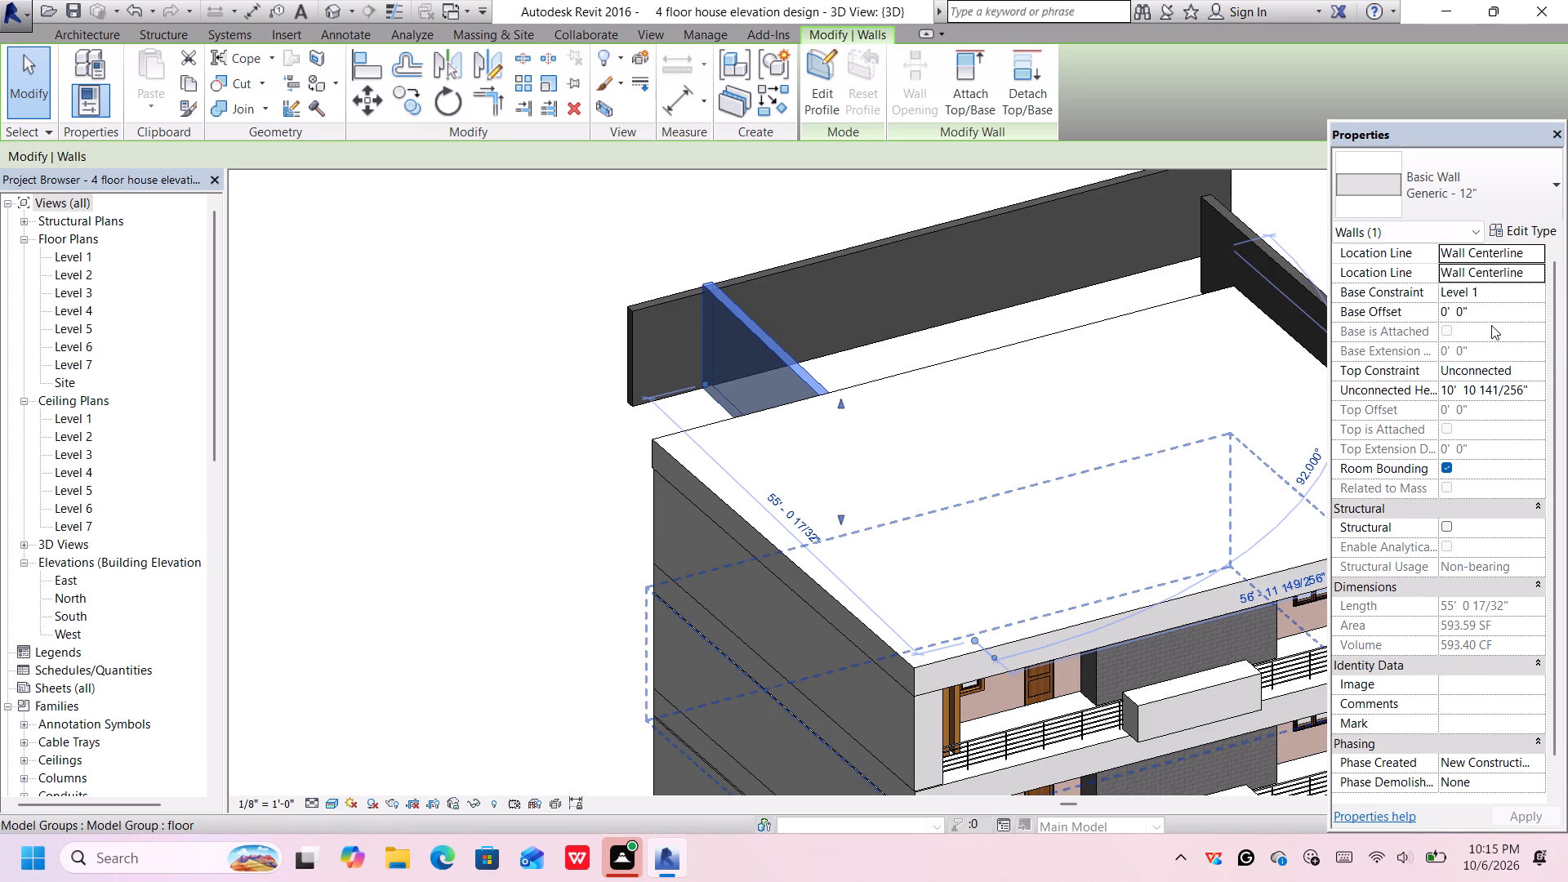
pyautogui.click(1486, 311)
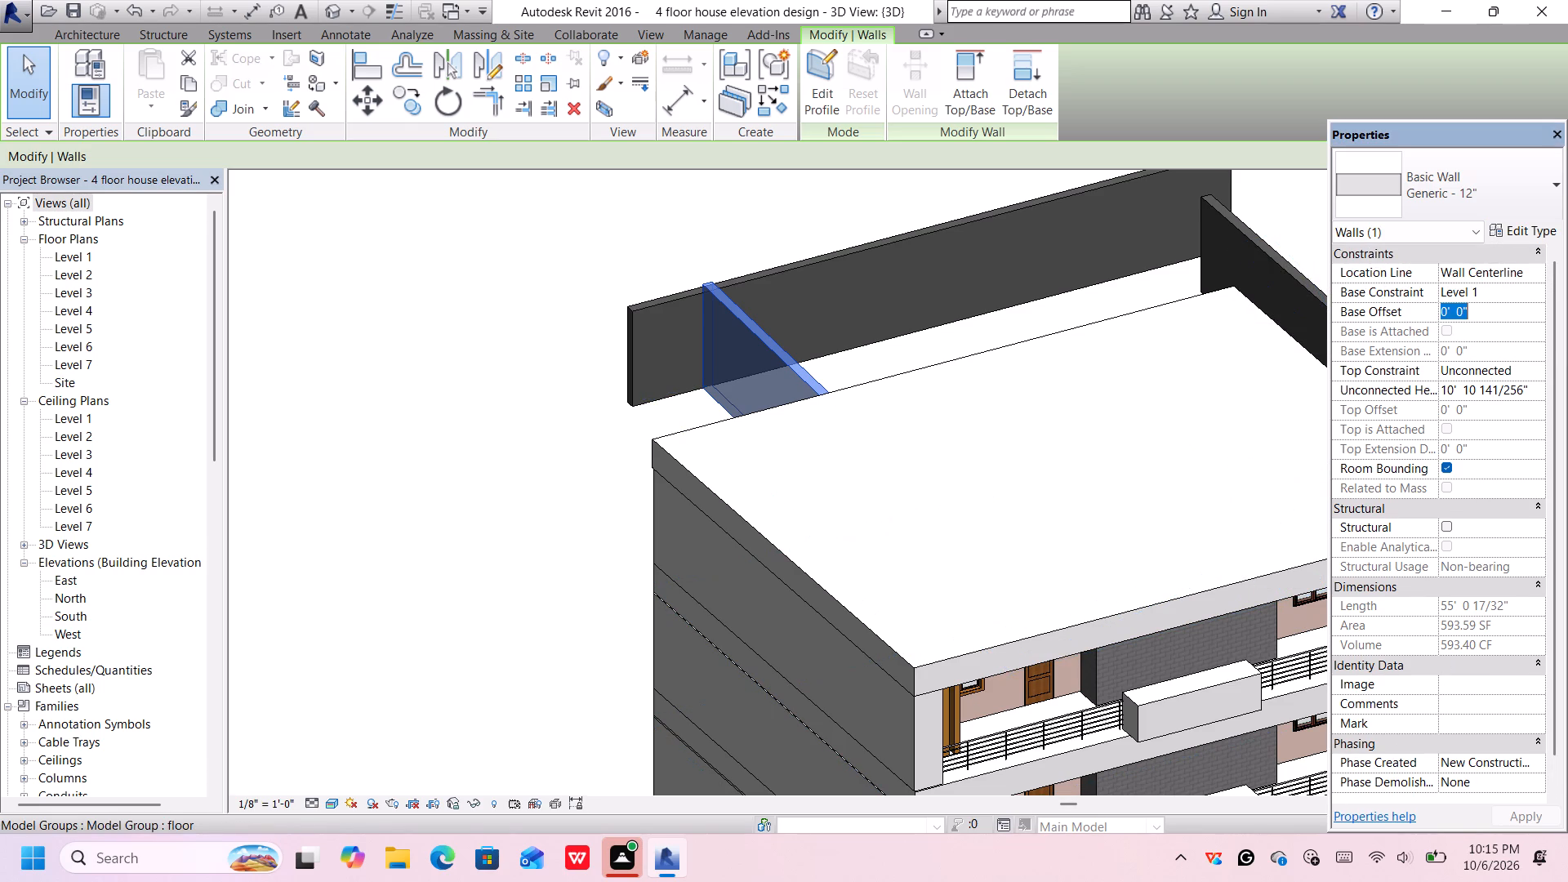
# Delete the three Generic - 12" walls standing at ground level beside the building, starting with the selected one.
pyautogui.scroll(-3, 1151, 469)
pyautogui.moveTo(1072, 472); pyautogui.dragTo(1000, 376, button='middle')
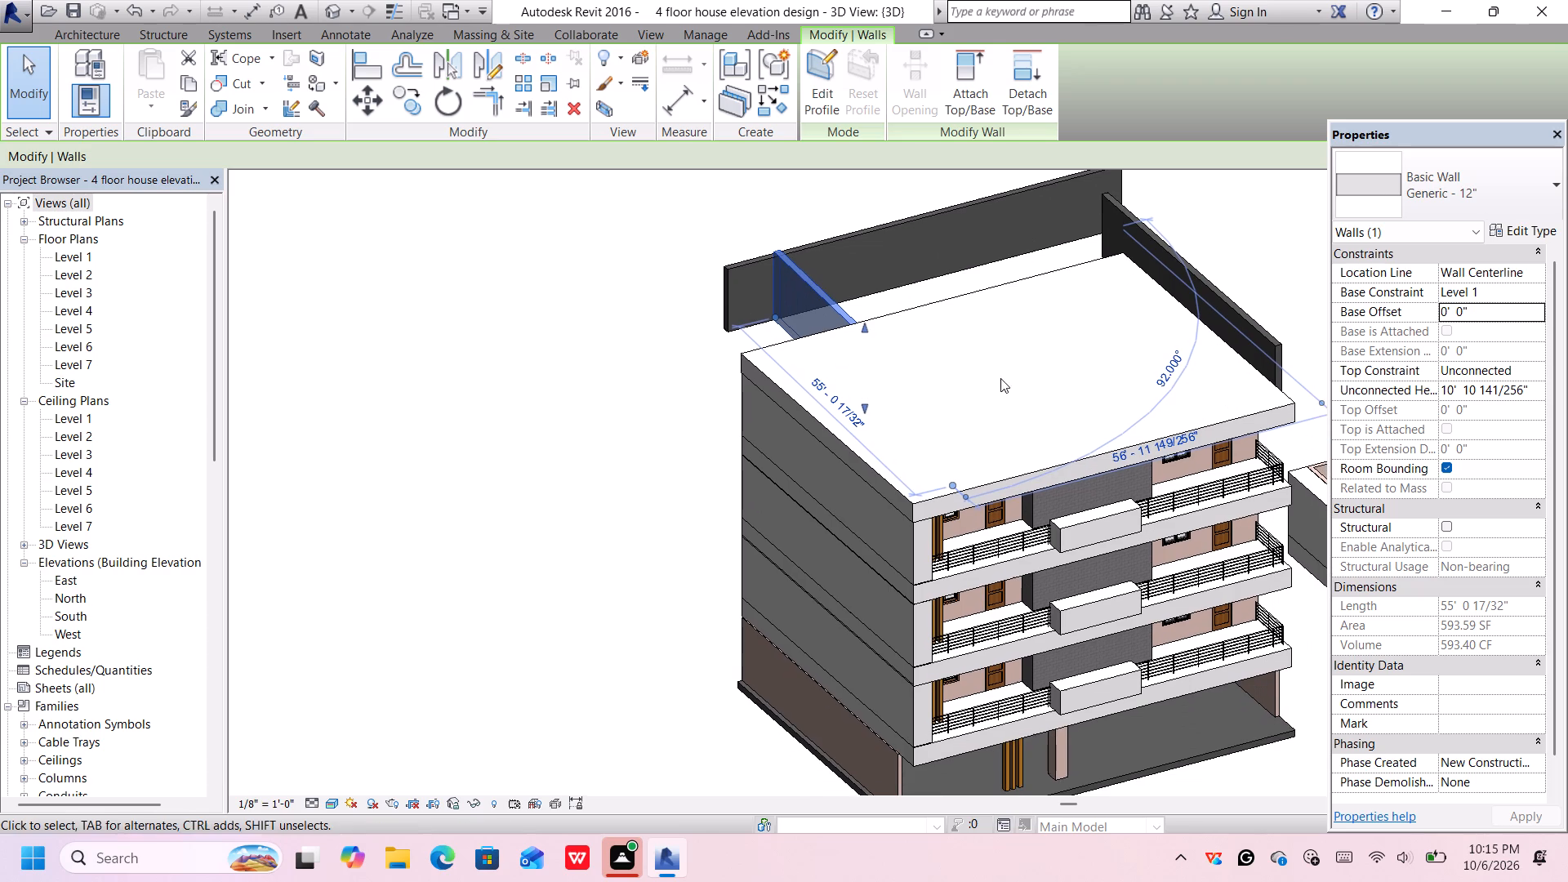
pyautogui.moveTo(1188, 362); pyautogui.dragTo(1192, 423, button='middle')
pyautogui.scroll(2, 1194, 423)
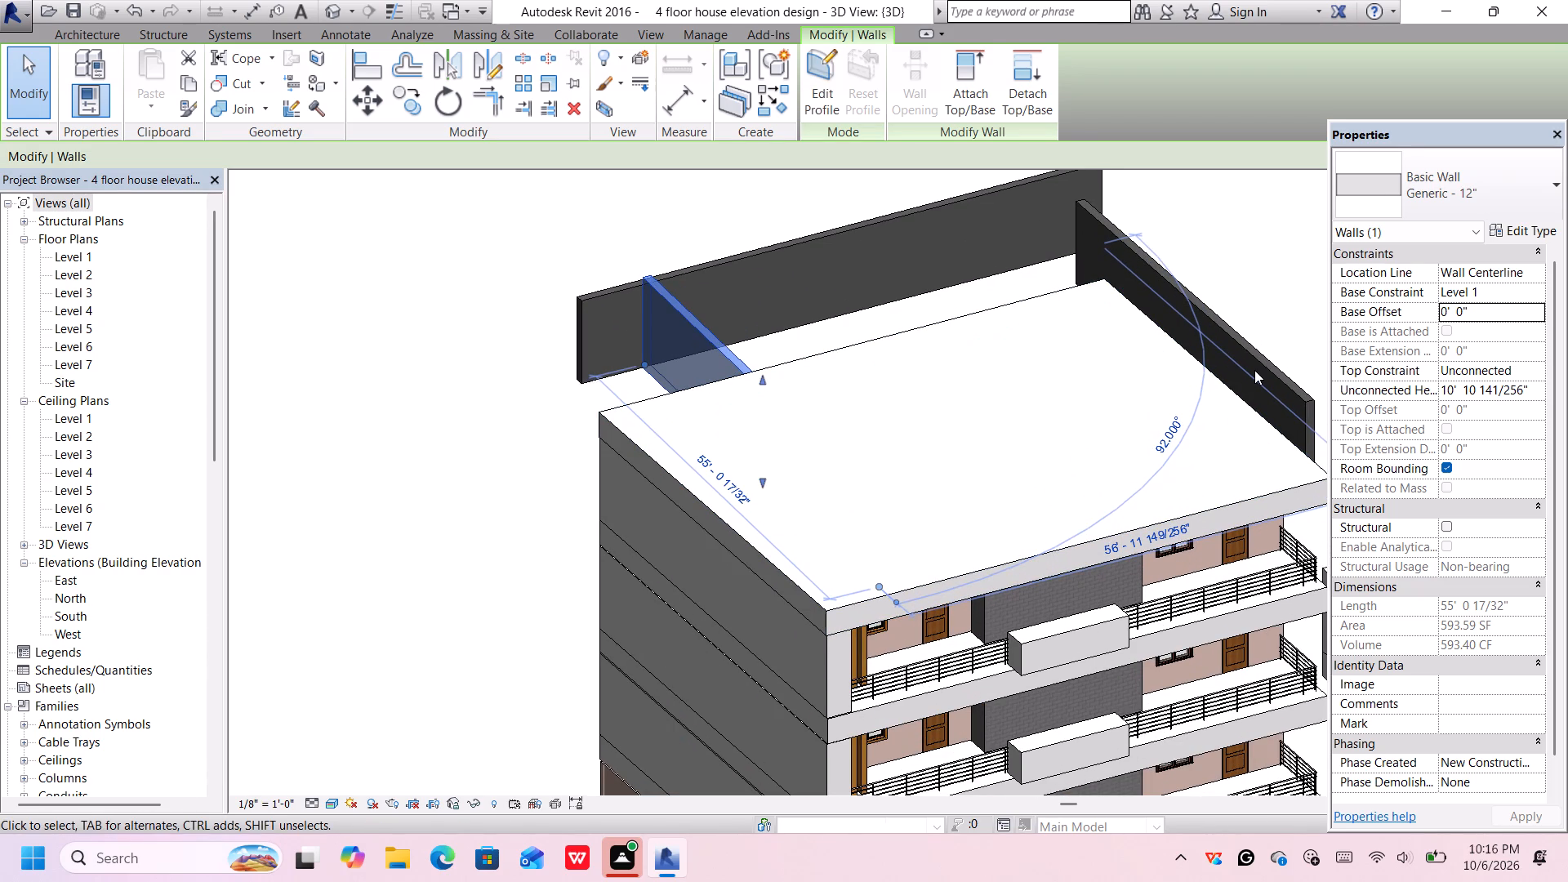
pyautogui.moveTo(1240, 369); pyautogui.dragTo(1229, 367, button='middle')
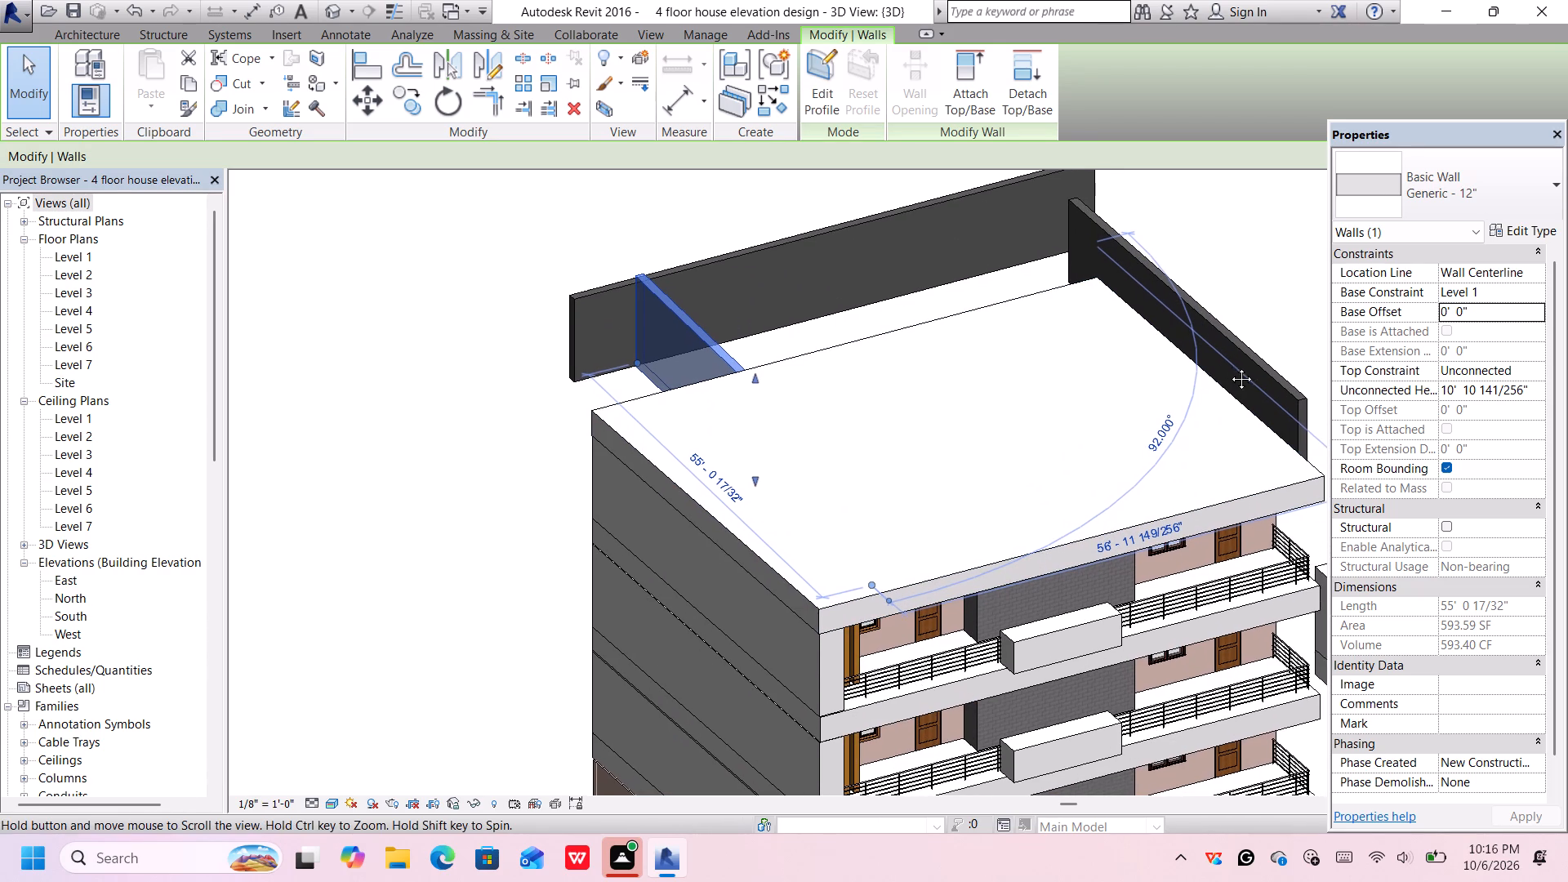
pyautogui.moveTo(1229, 367); pyautogui.dragTo(1109, 331, button='middle')
pyautogui.scroll(-5, 1116, 334)
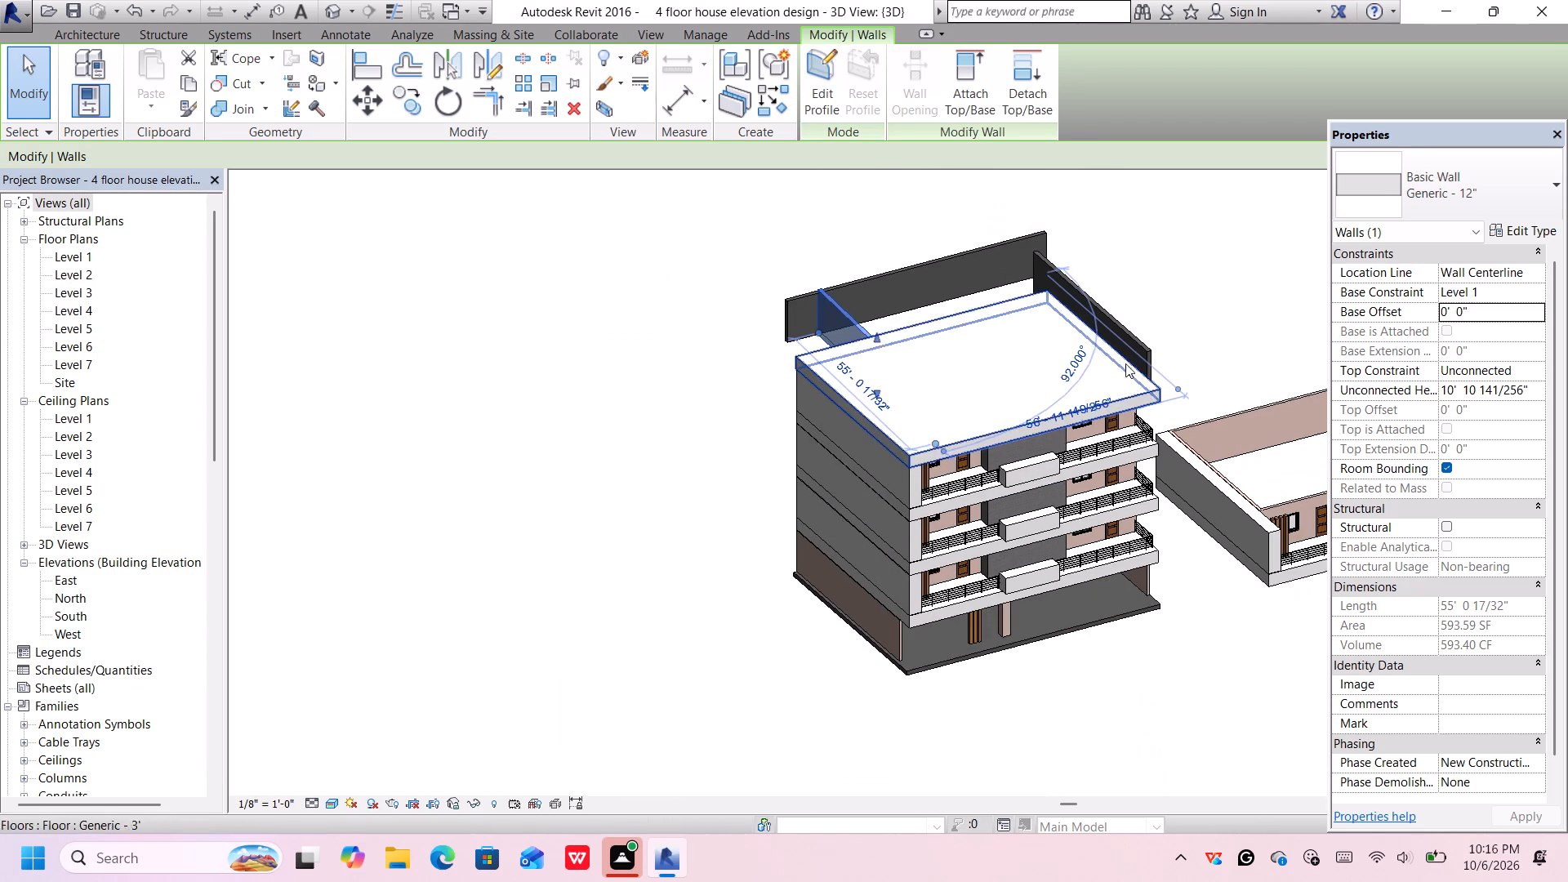
pyautogui.moveTo(746, 520); pyautogui.dragTo(745, 518, button='middle')
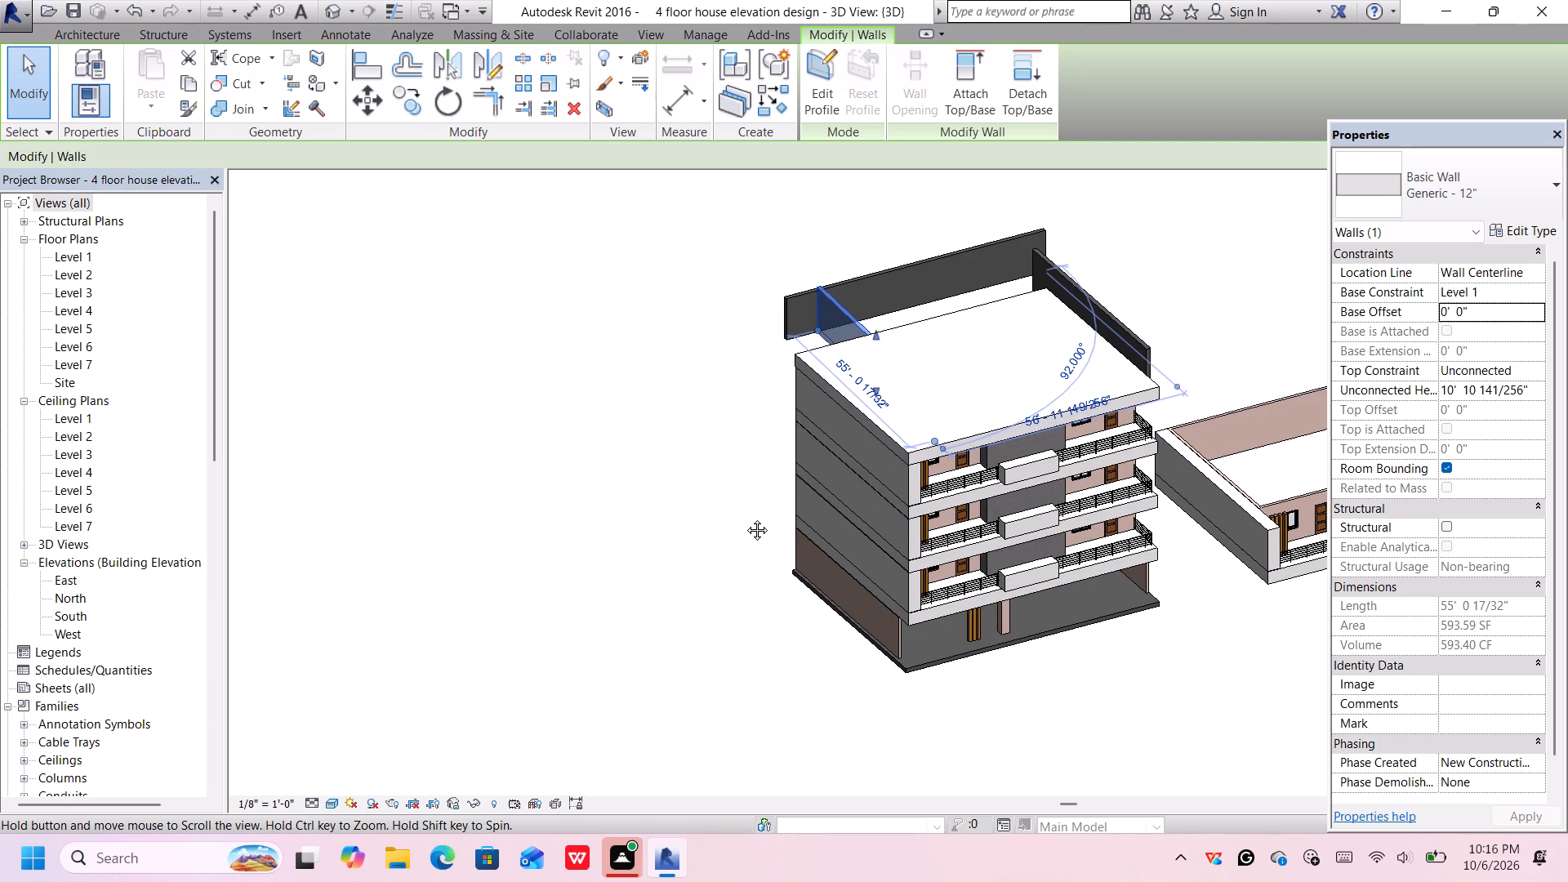
pyautogui.moveTo(745, 518); pyautogui.dragTo(1087, 512, button='middle')
pyautogui.moveTo(1085, 514); pyautogui.dragTo(1026, 638, button='middle')
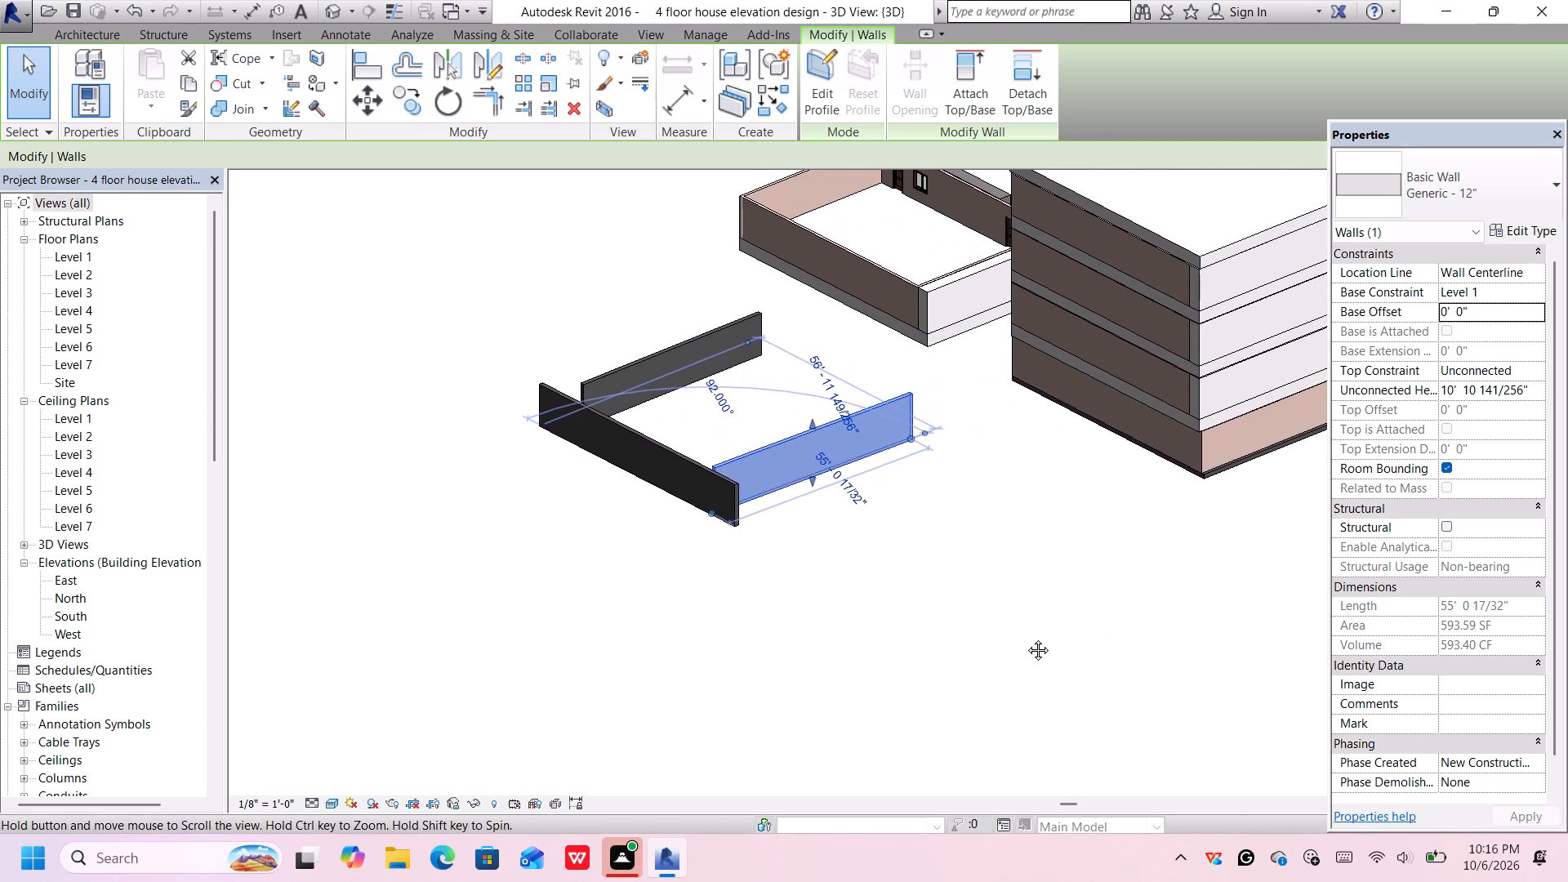
pyautogui.moveTo(1026, 638); pyautogui.dragTo(1003, 727, button='middle')
pyautogui.moveTo(898, 552); pyautogui.dragTo(807, 611, button='middle')
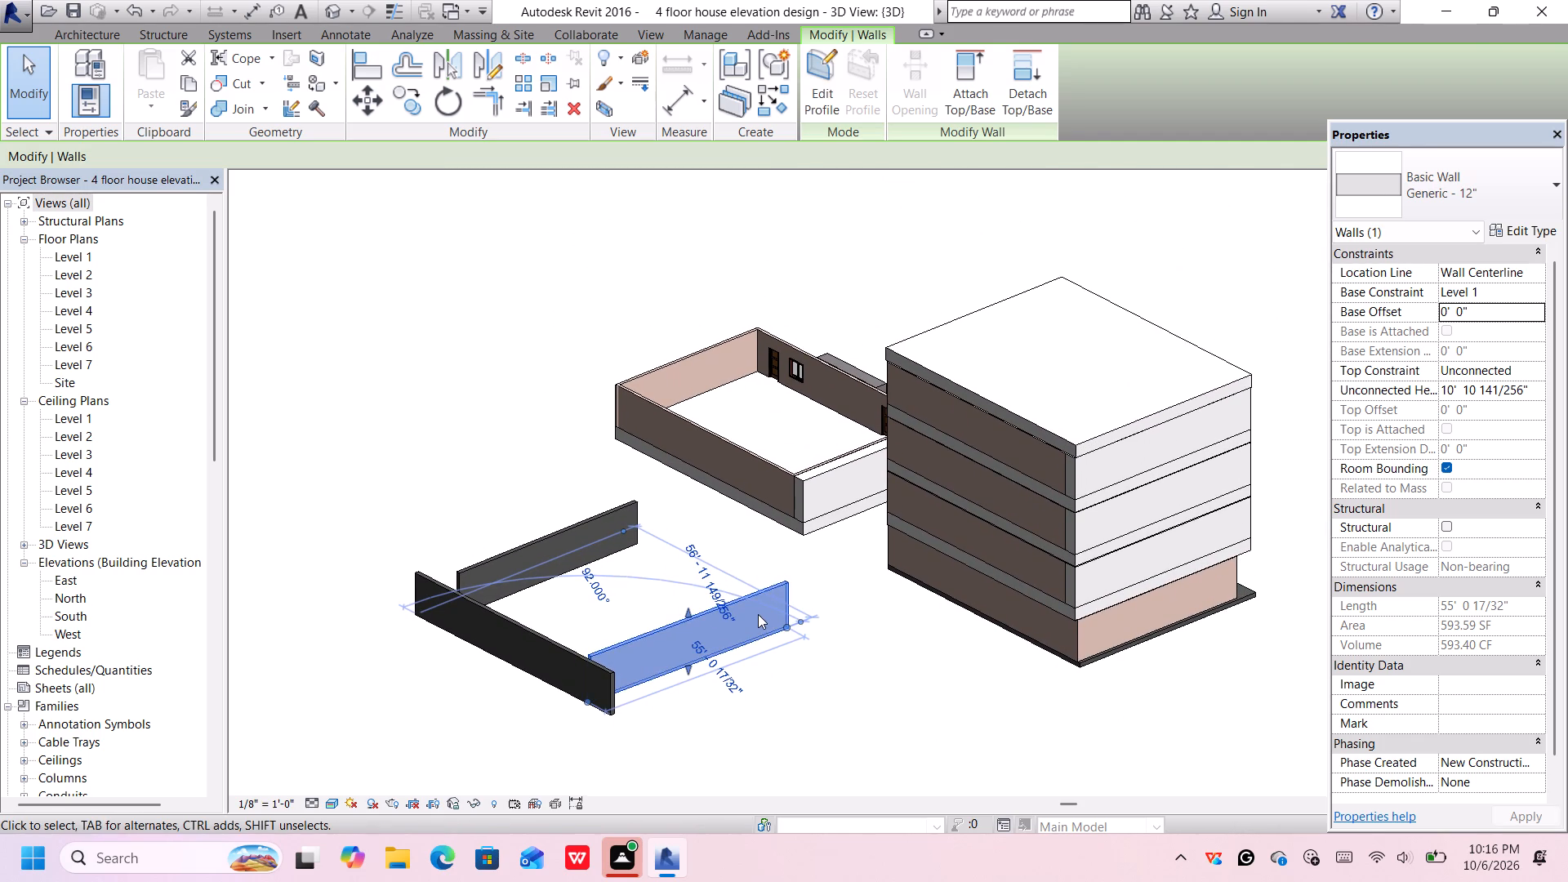
pyautogui.press('Delete')
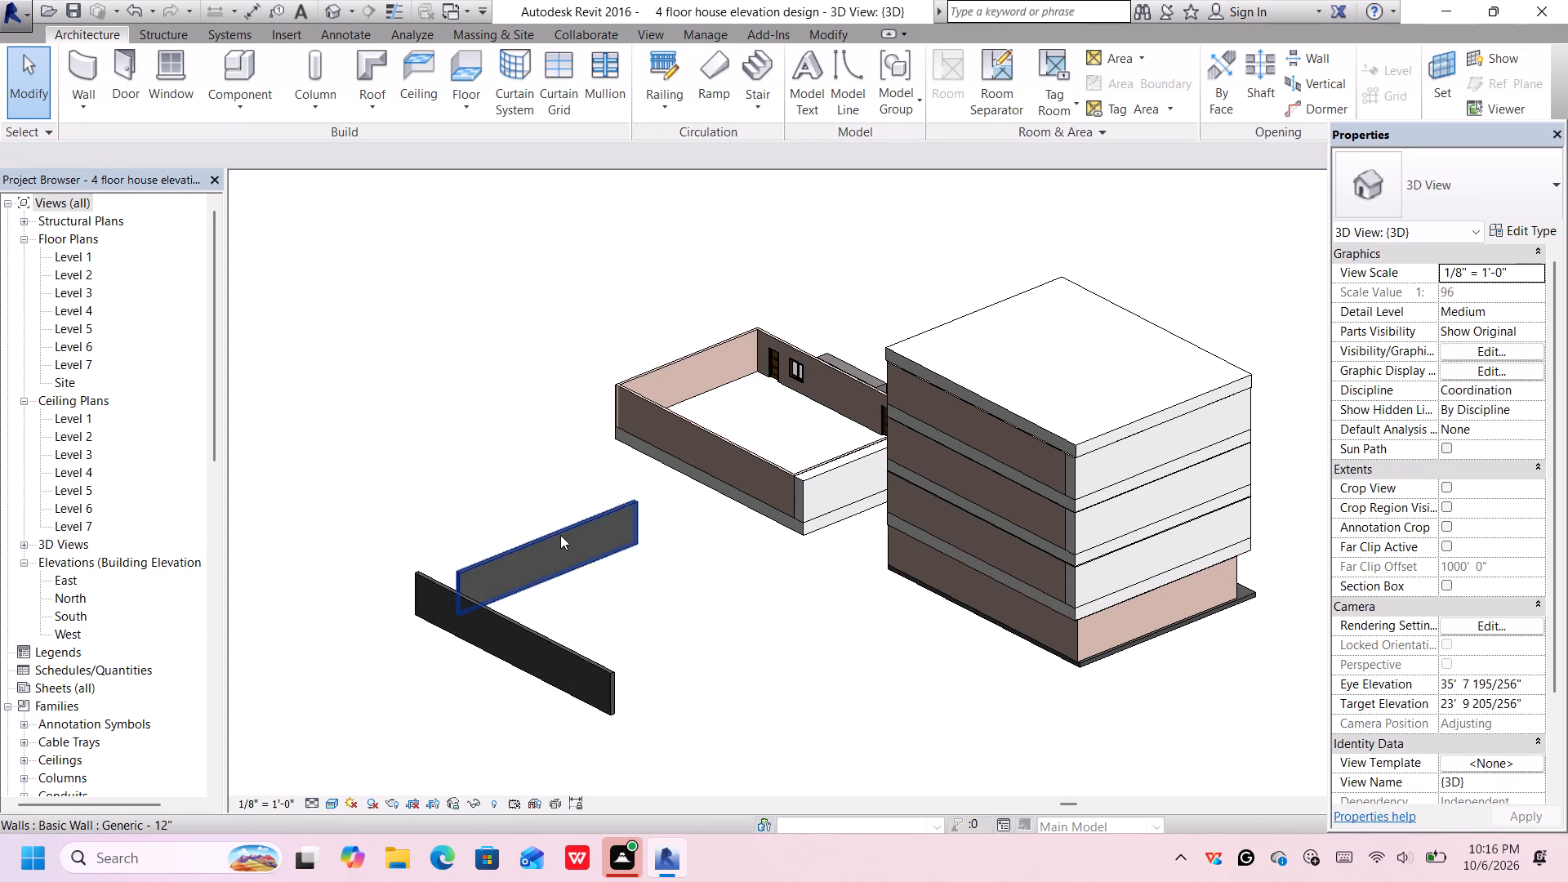
pyautogui.click(560, 536)
pyautogui.click(486, 643)
pyautogui.press('Delete')
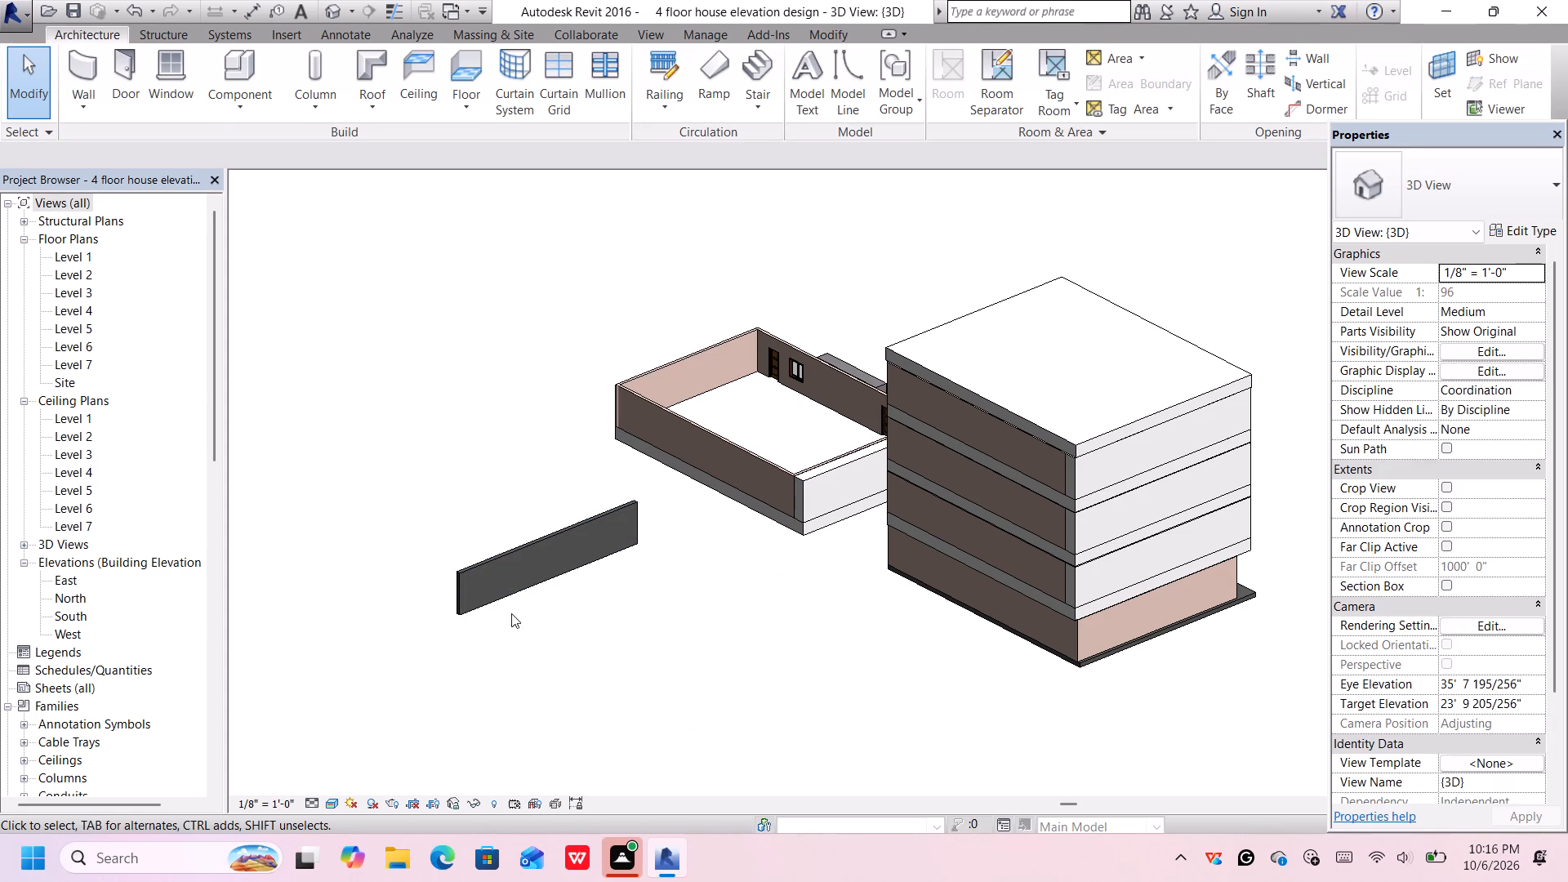
pyautogui.click(519, 583)
pyautogui.press('Delete')
# Start a new Generic - 12" wall and set its base offset to 60'.
pyautogui.moveTo(935, 439); pyautogui.dragTo(679, 581, button='middle')
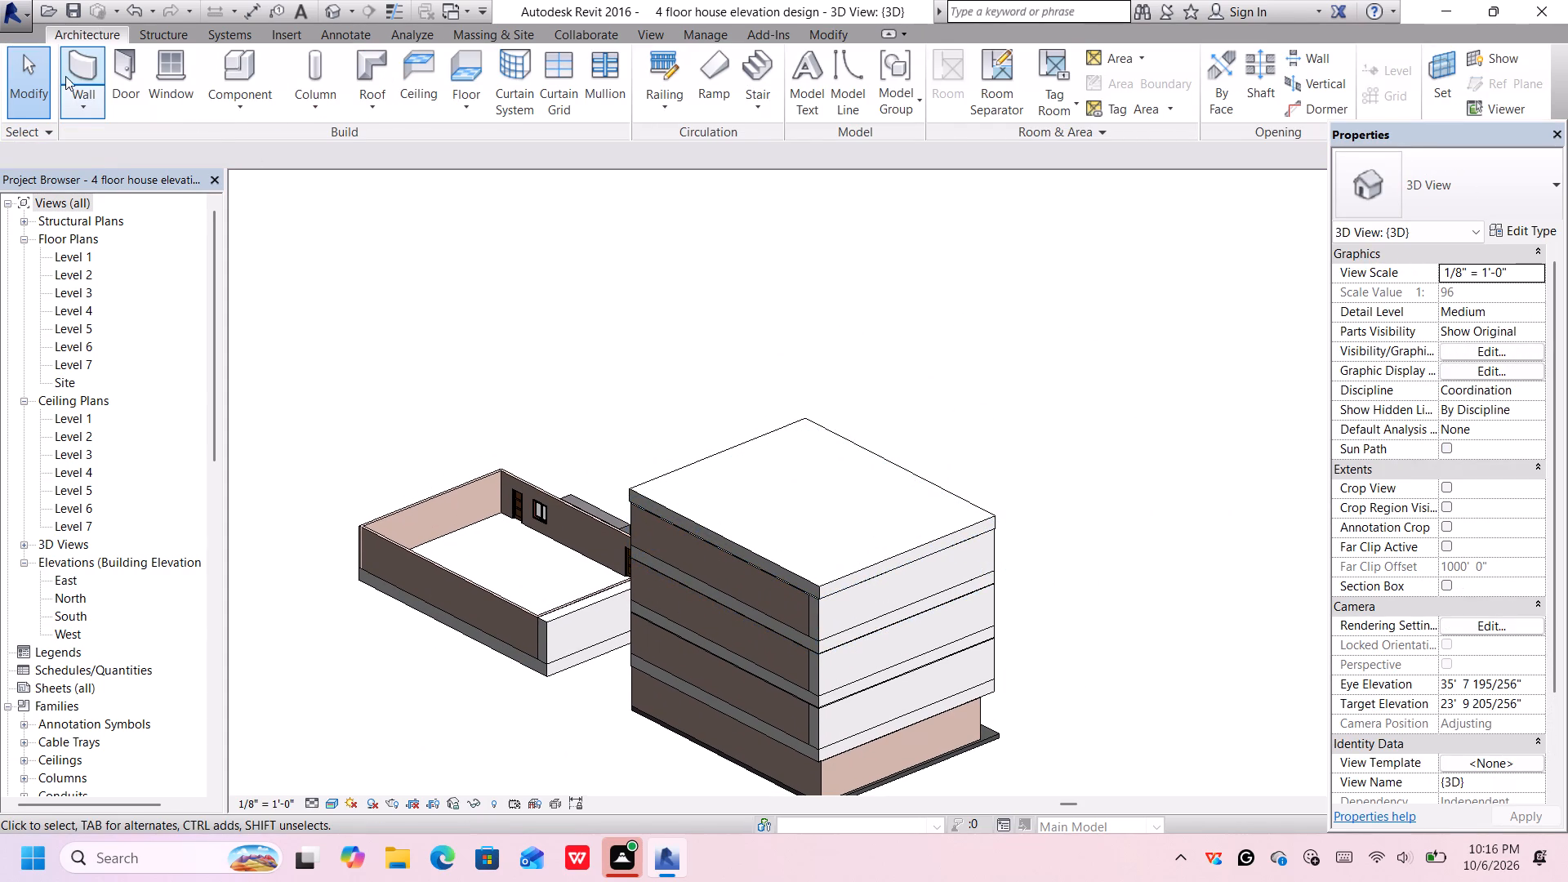
pyautogui.click(73, 69)
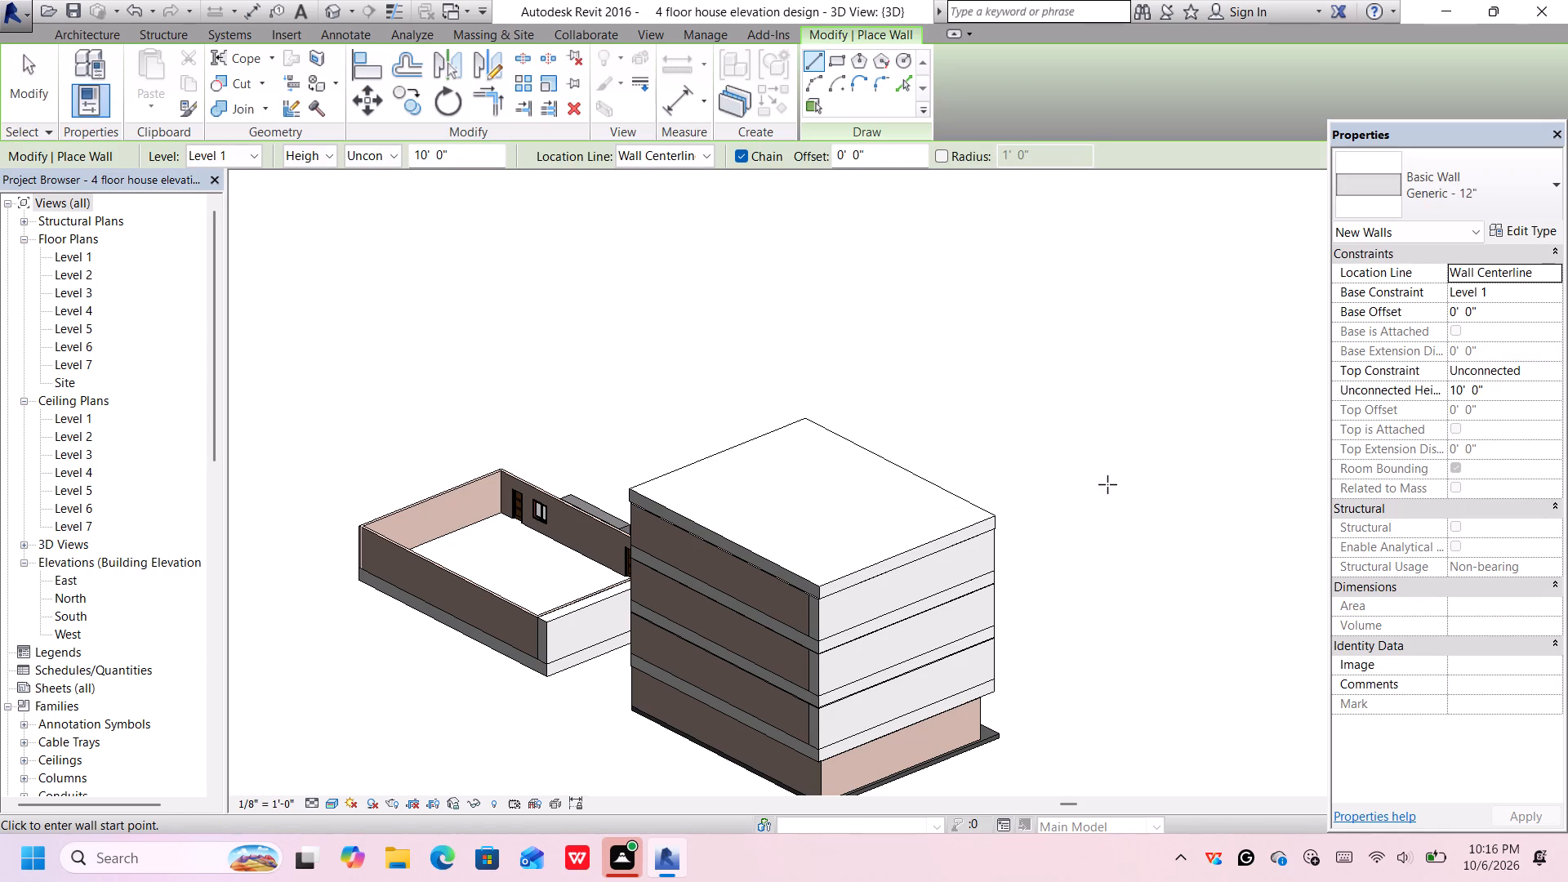
pyautogui.click(1499, 311)
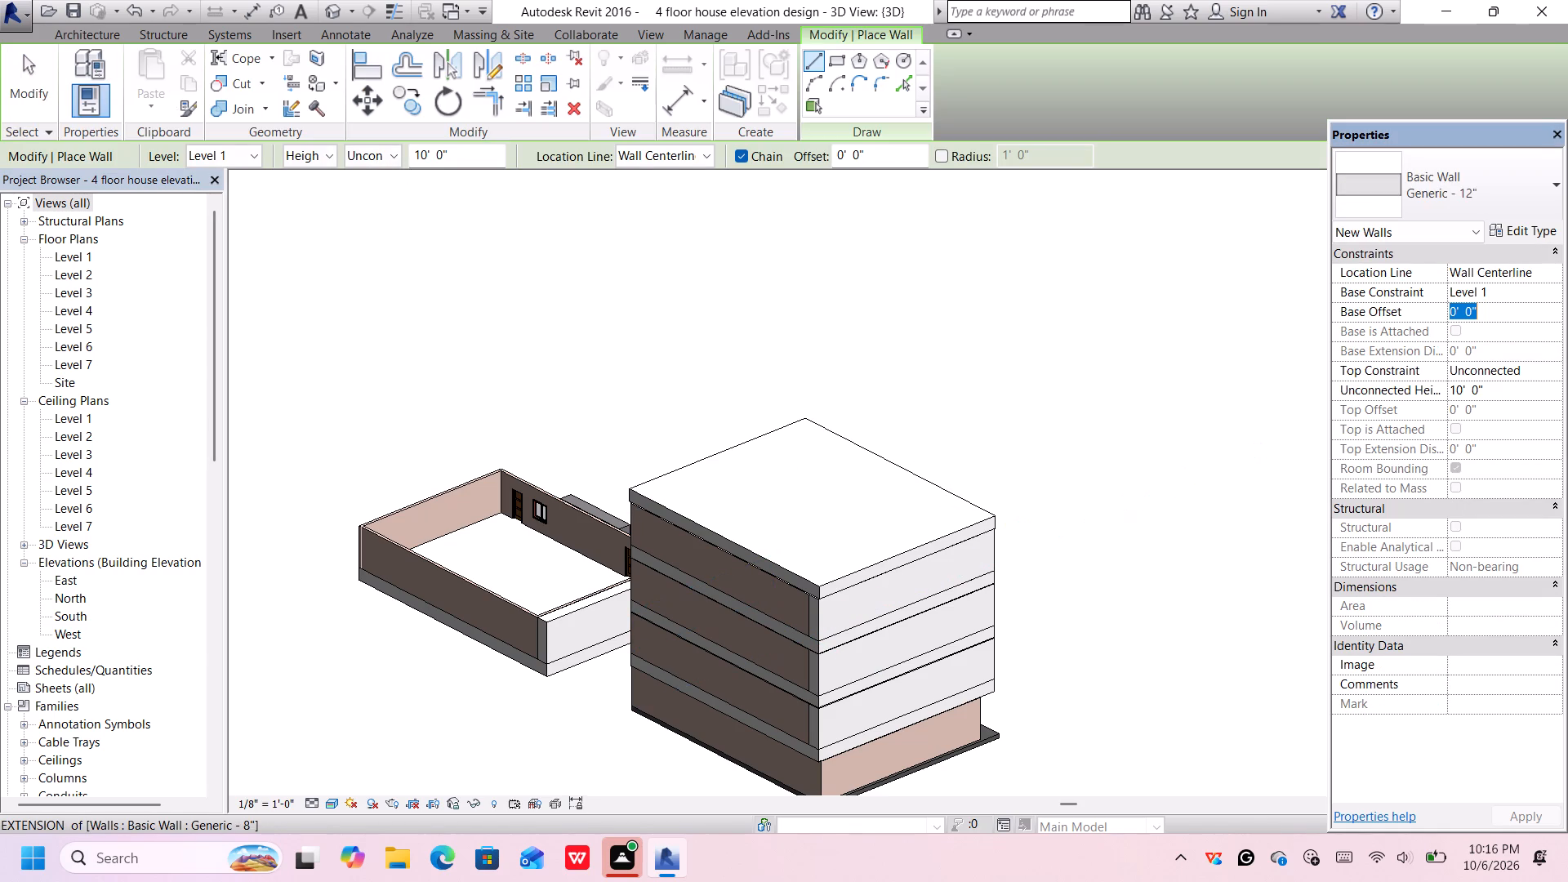
pyautogui.press('BackSpace')
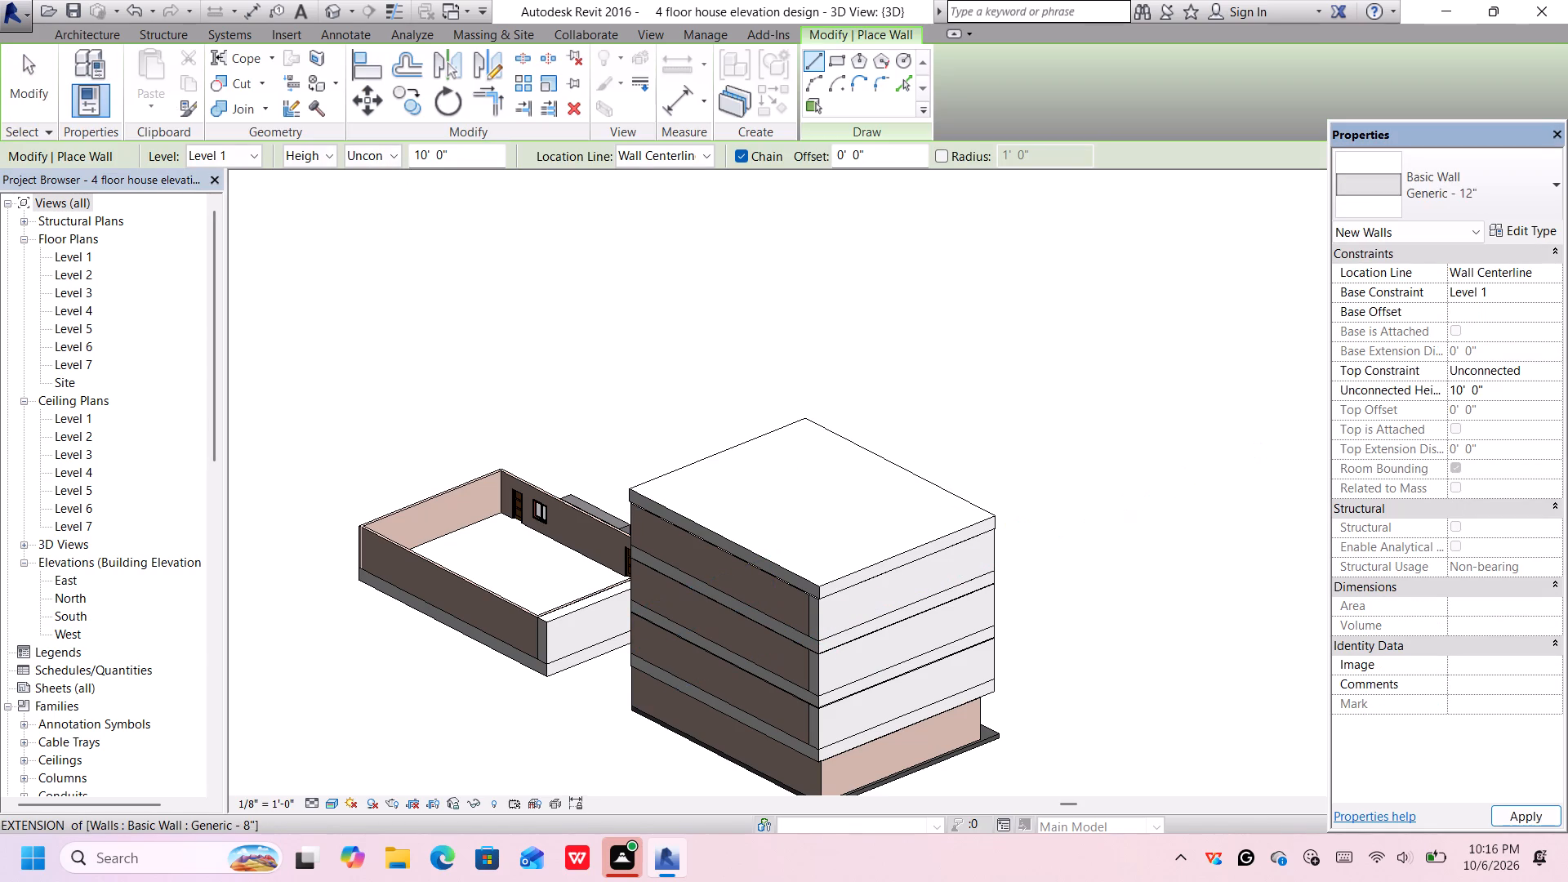
pyautogui.press('6')
pyautogui.write("0'")
pyautogui.press('Return')
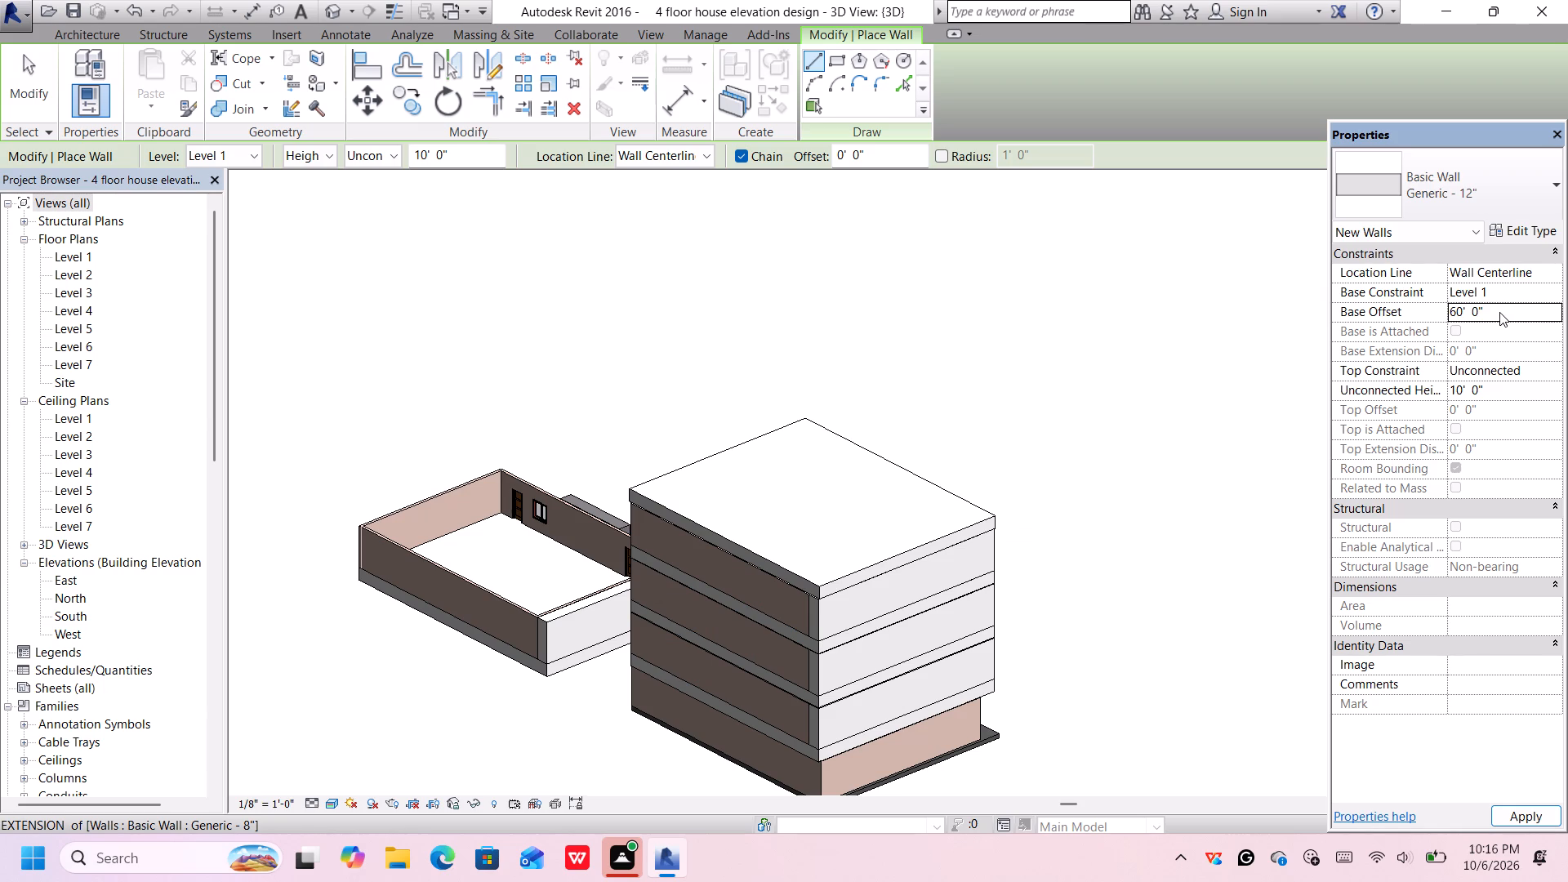
# Set the new wall's base constraint to Level 7, closing the Autodesk notification window.
pyautogui.click(1506, 292)
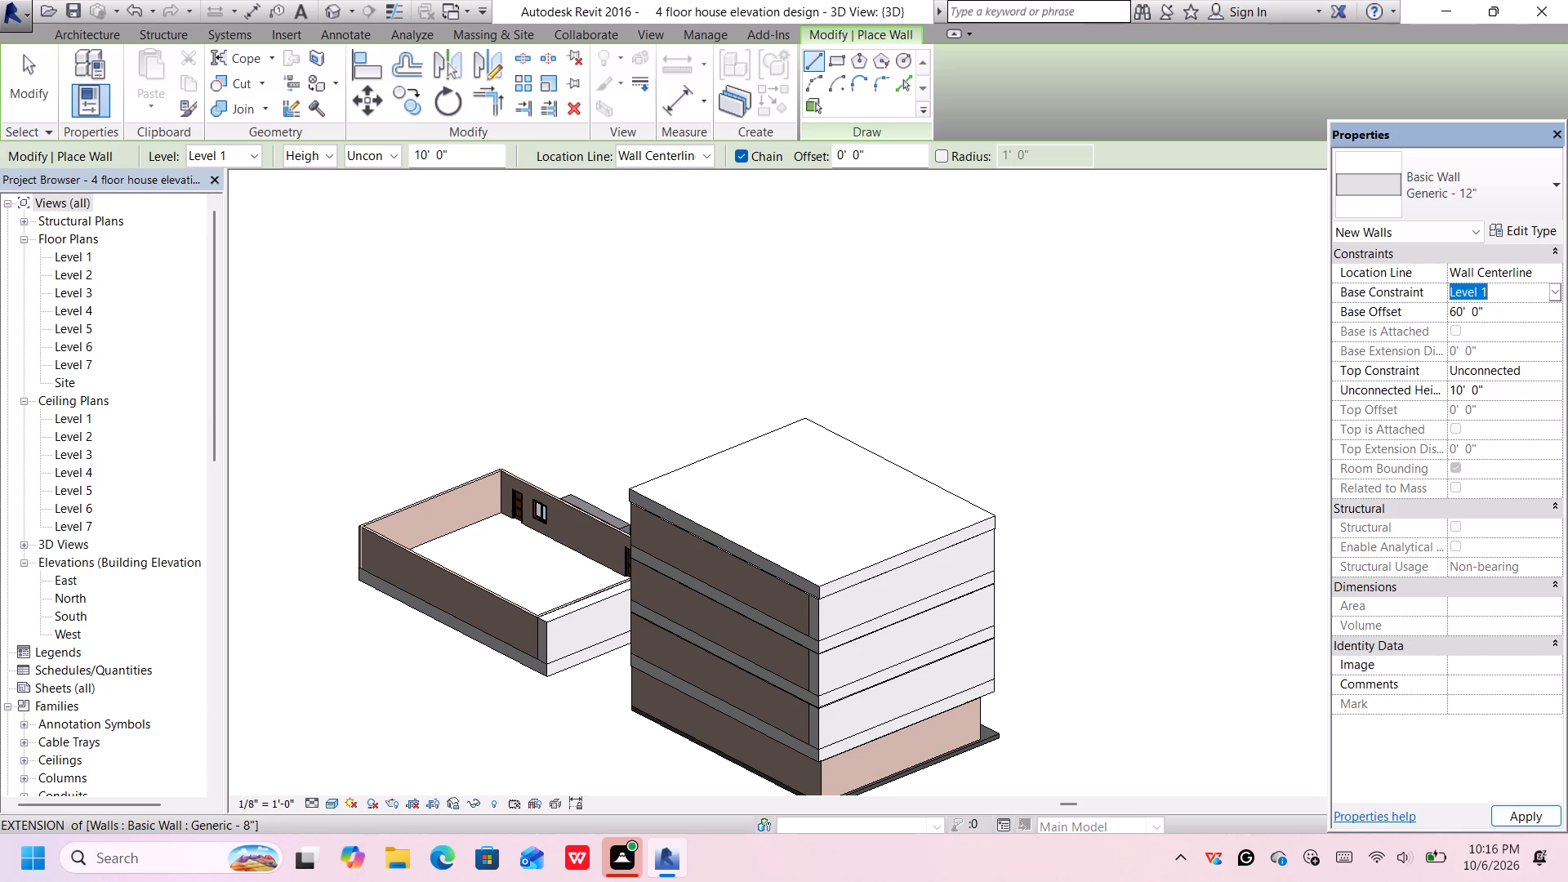
pyautogui.click(1554, 297)
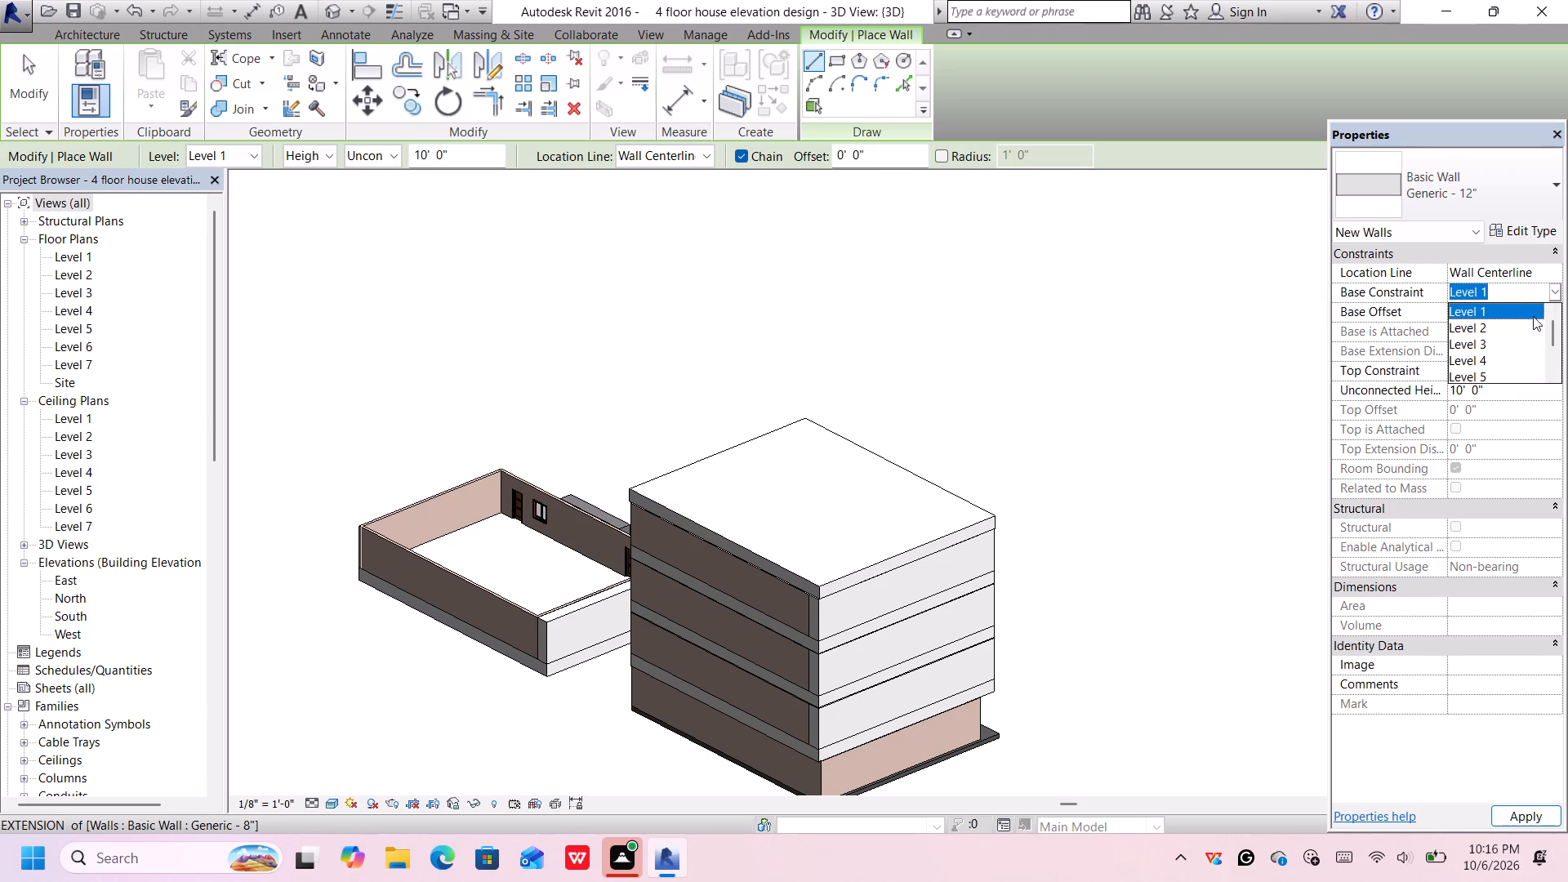
pyautogui.click(1491, 345)
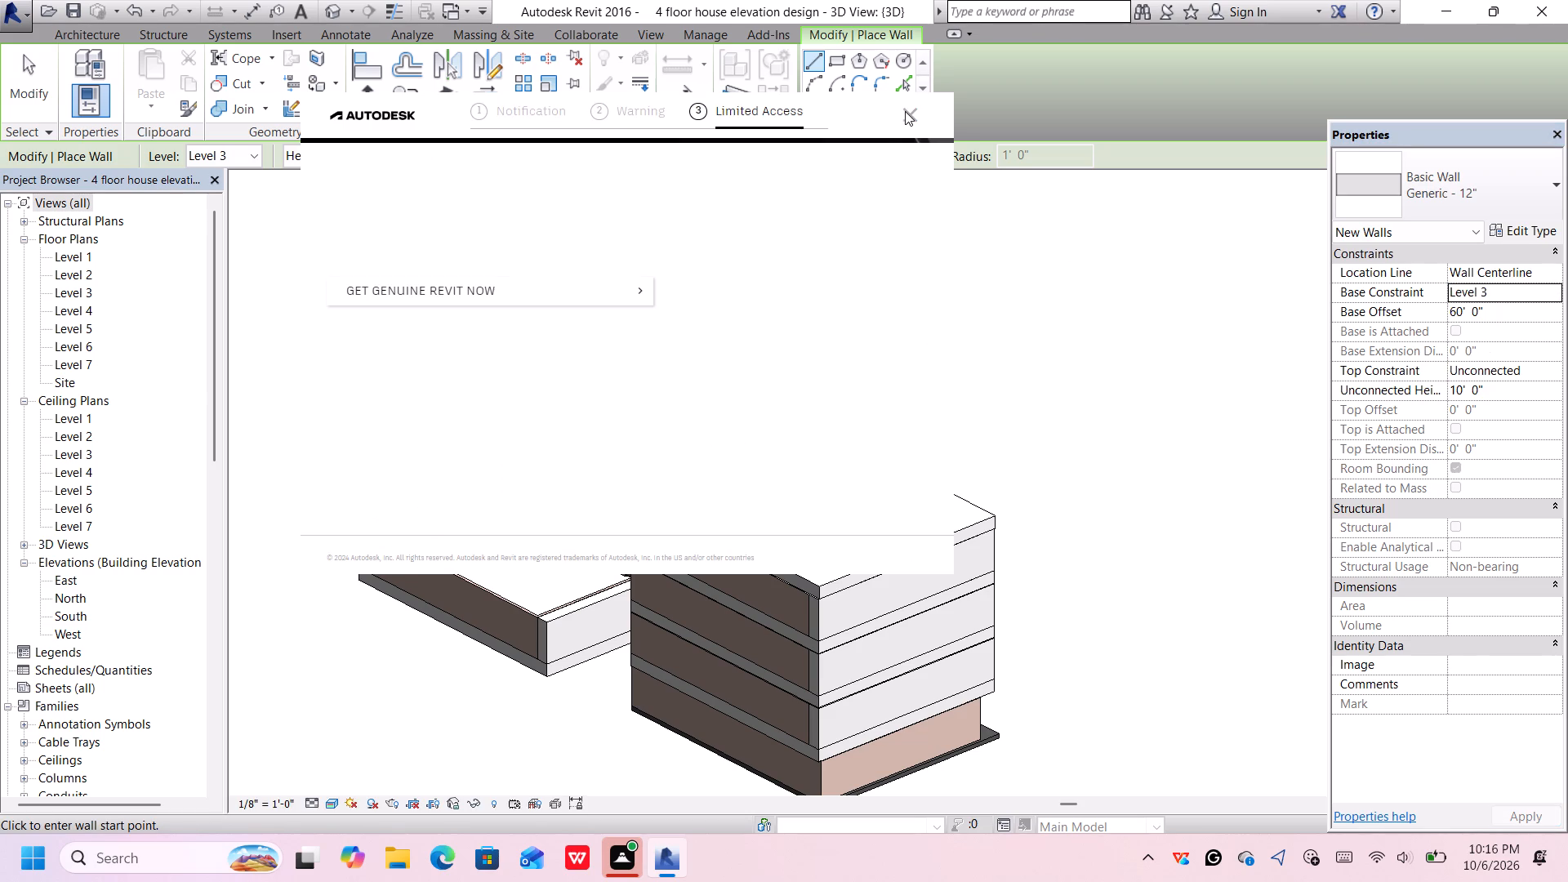
pyautogui.click(906, 111)
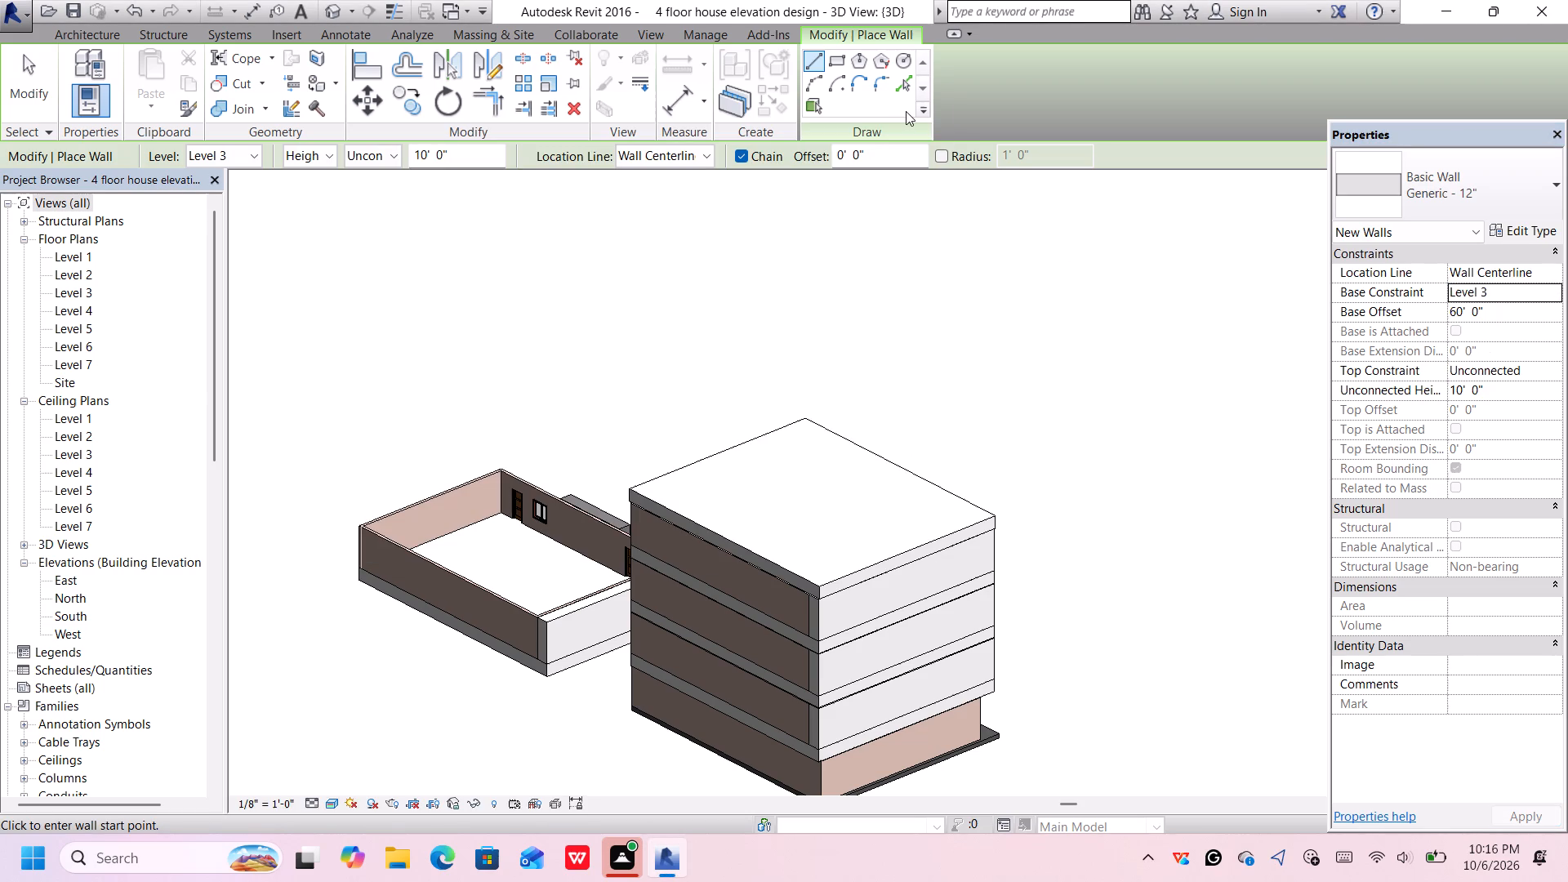
pyautogui.click(1508, 291)
pyautogui.click(1552, 287)
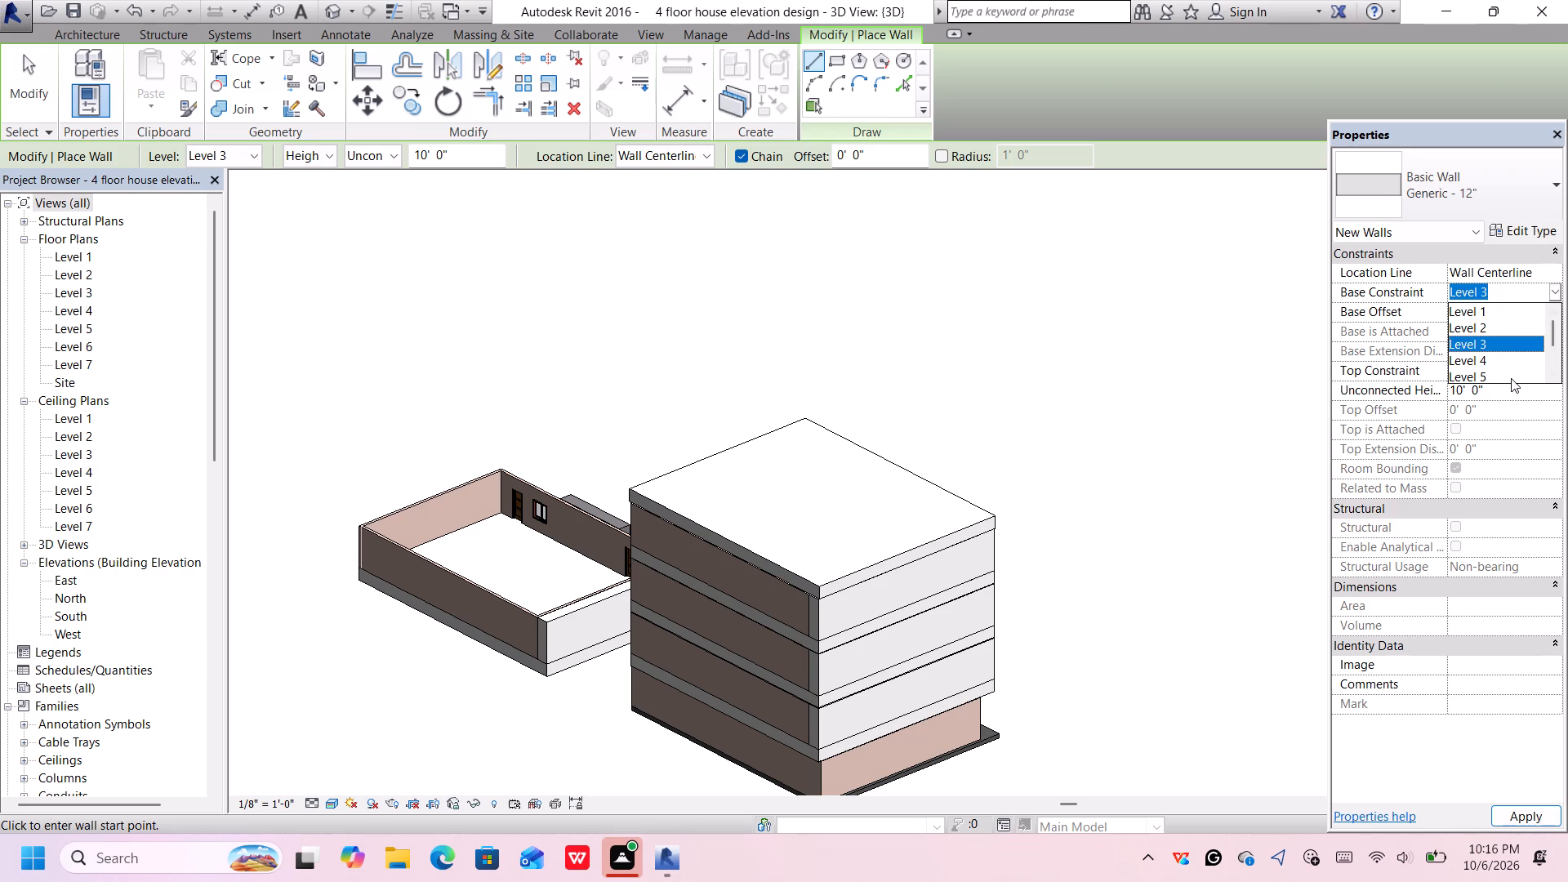
pyautogui.click(1511, 378)
pyautogui.click(1554, 287)
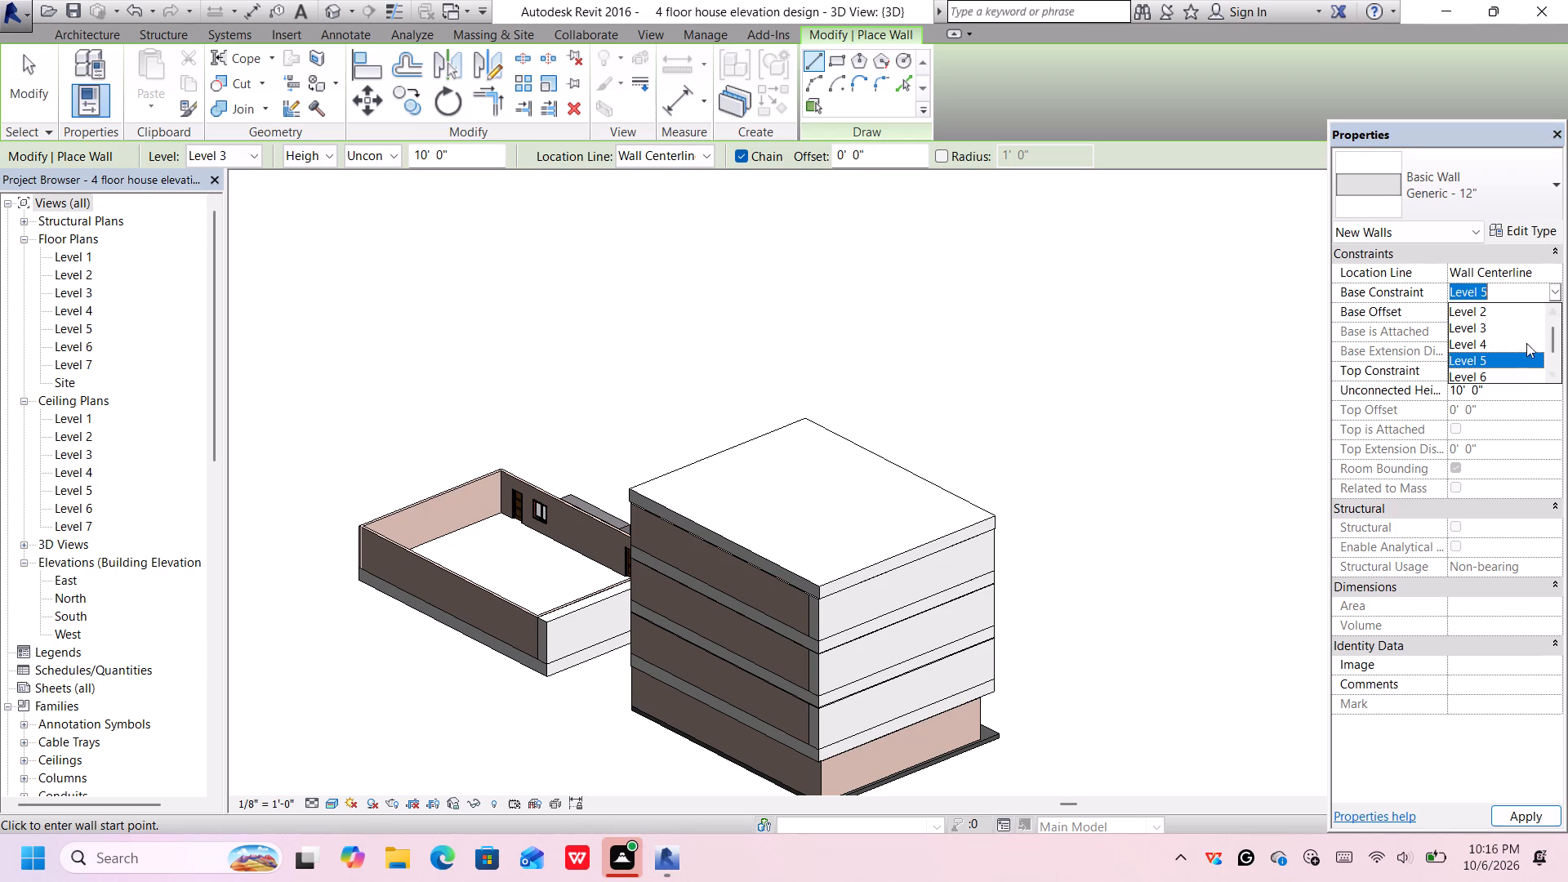
pyautogui.click(1516, 372)
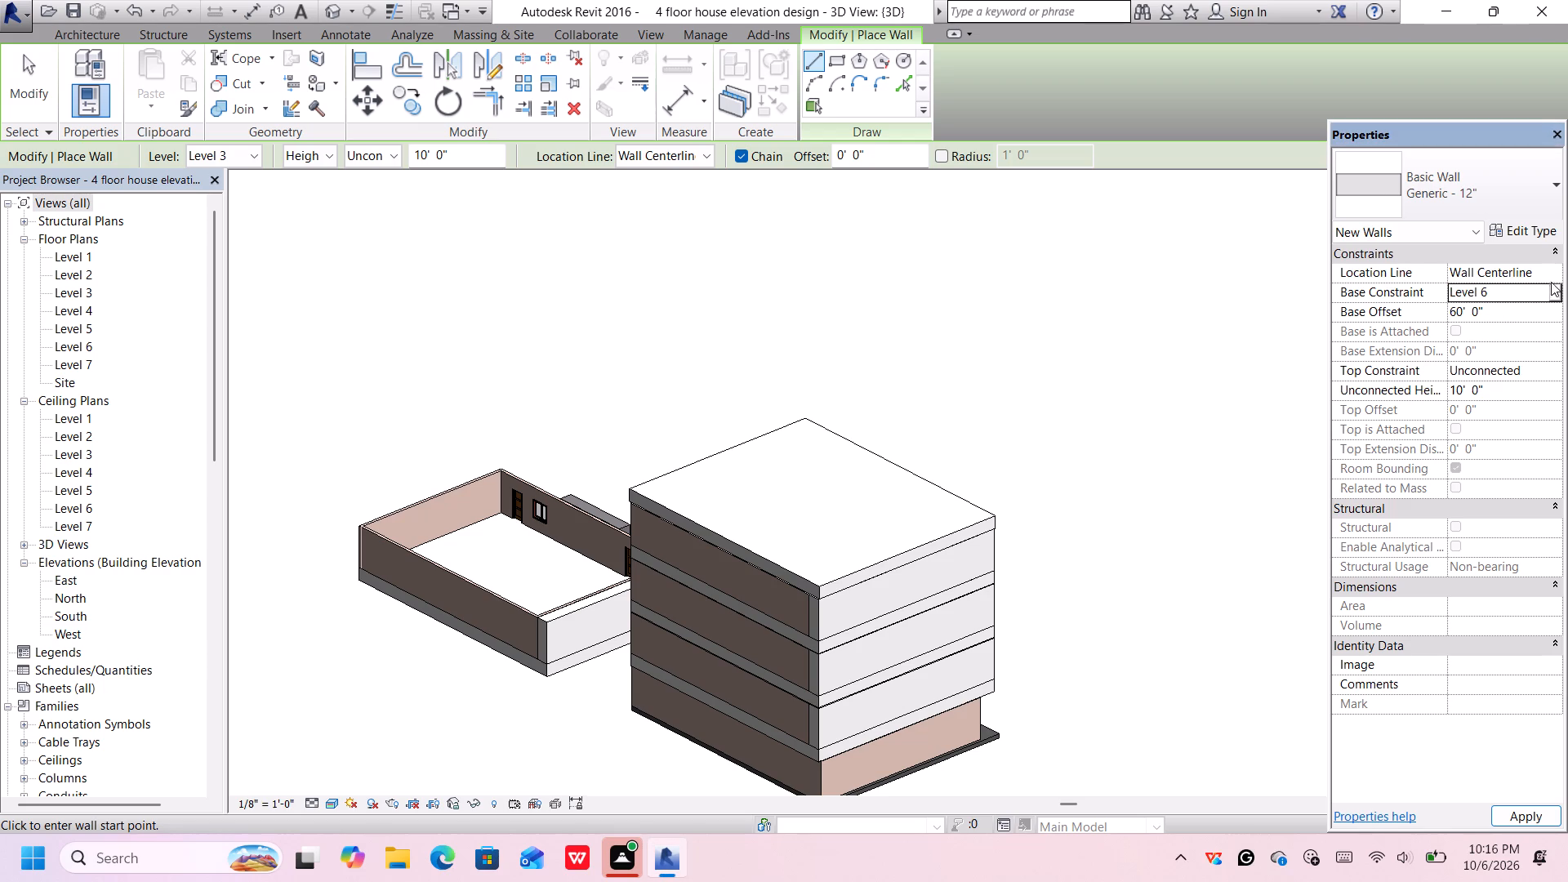
pyautogui.click(1554, 288)
pyautogui.click(1504, 377)
pyautogui.click(1552, 291)
pyautogui.scroll(-2, 1512, 350)
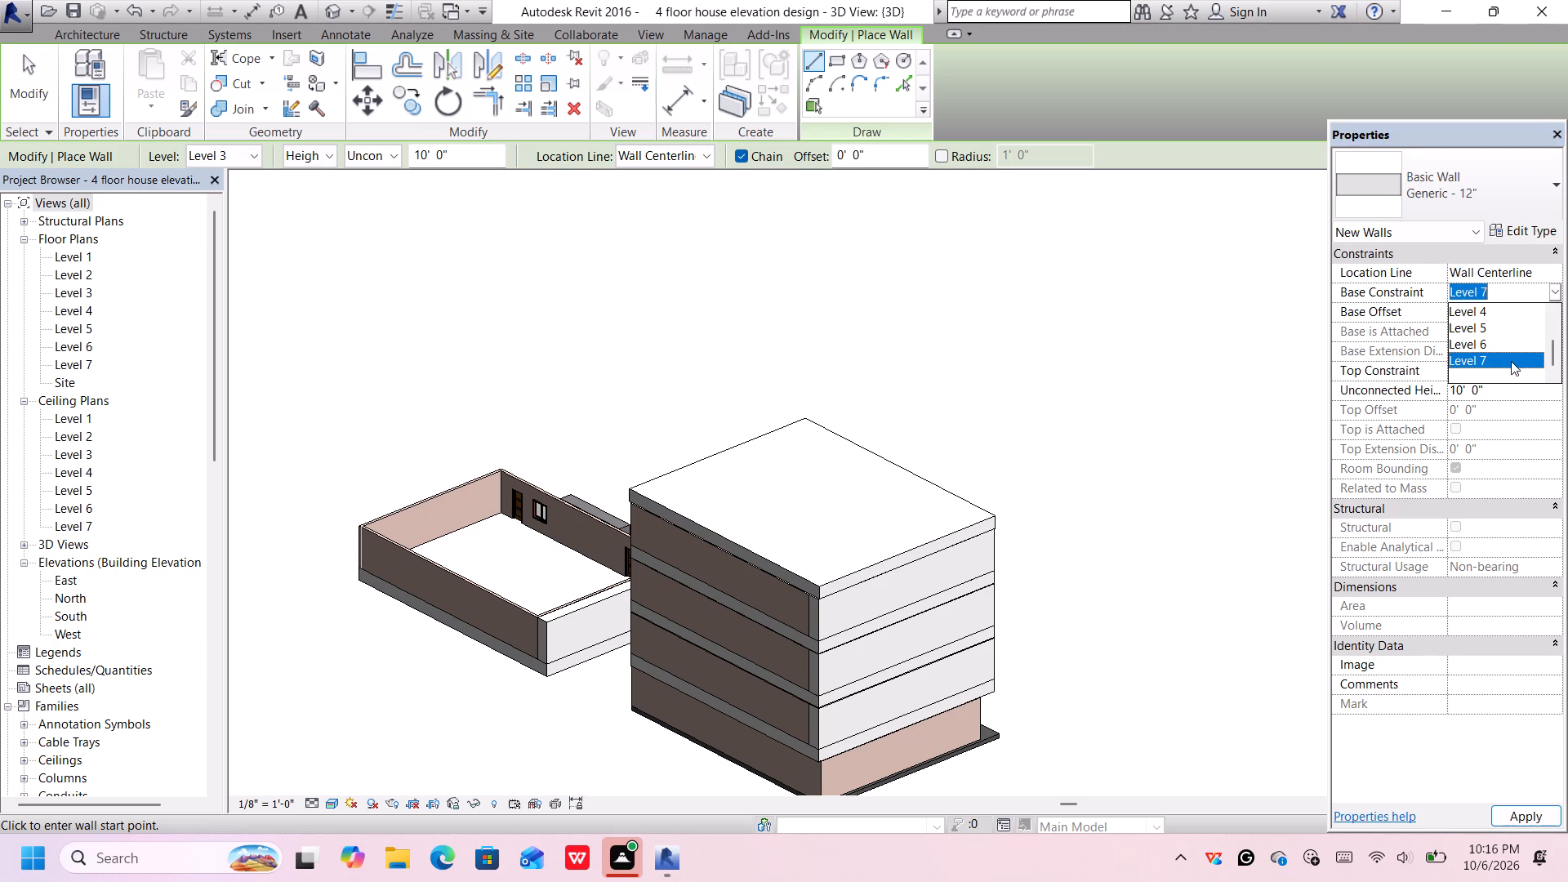
pyautogui.click(1511, 361)
# Set the new wall's base offset to 0.
pyautogui.click(1497, 312)
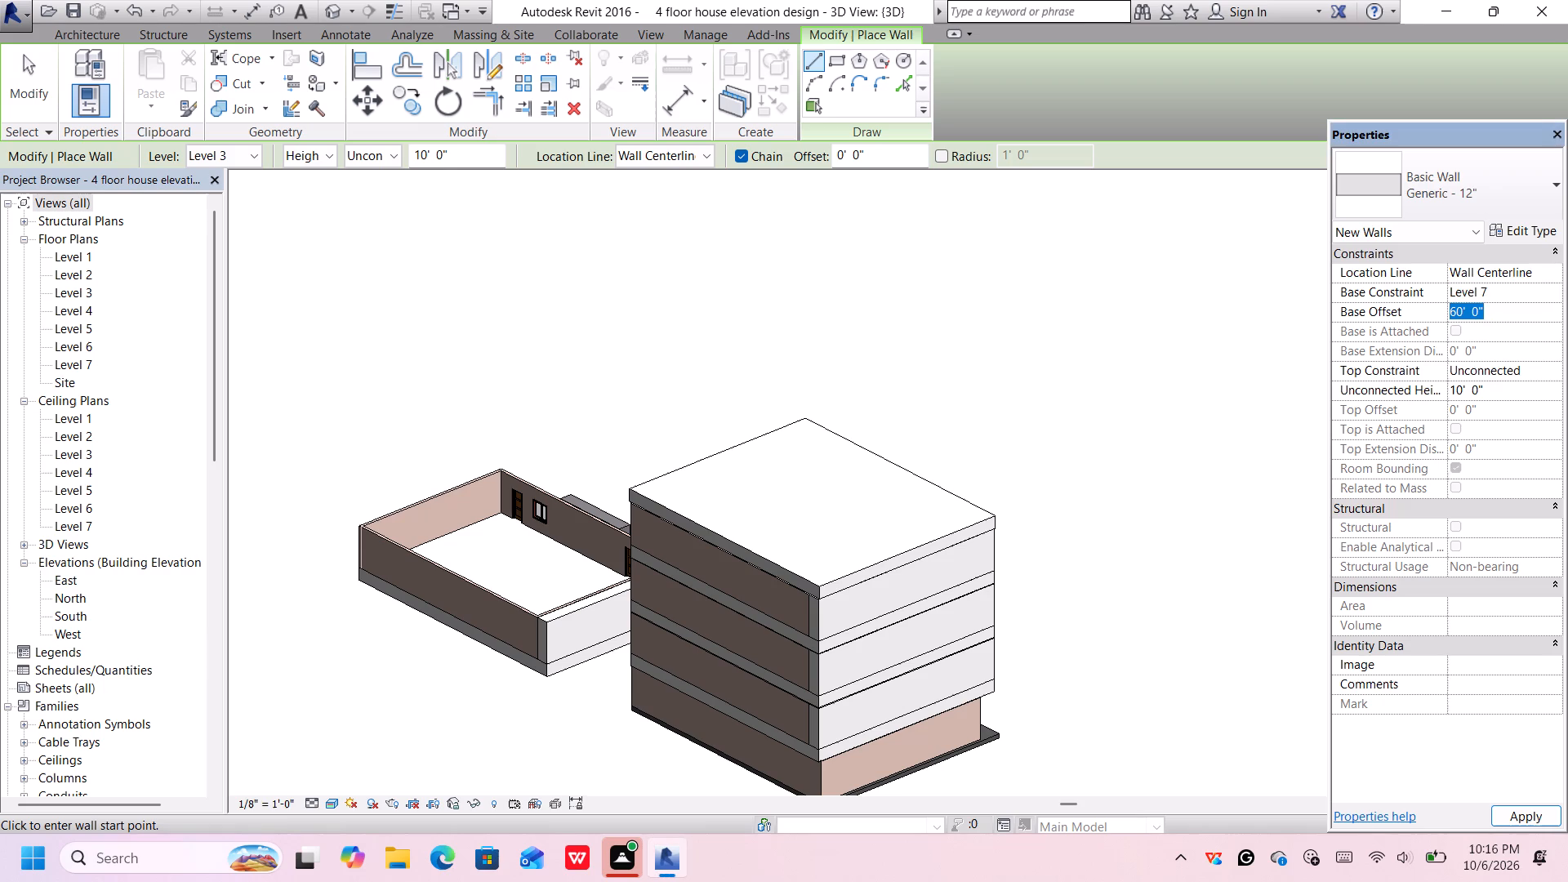
pyautogui.press('BackSpace')
pyautogui.press('0')
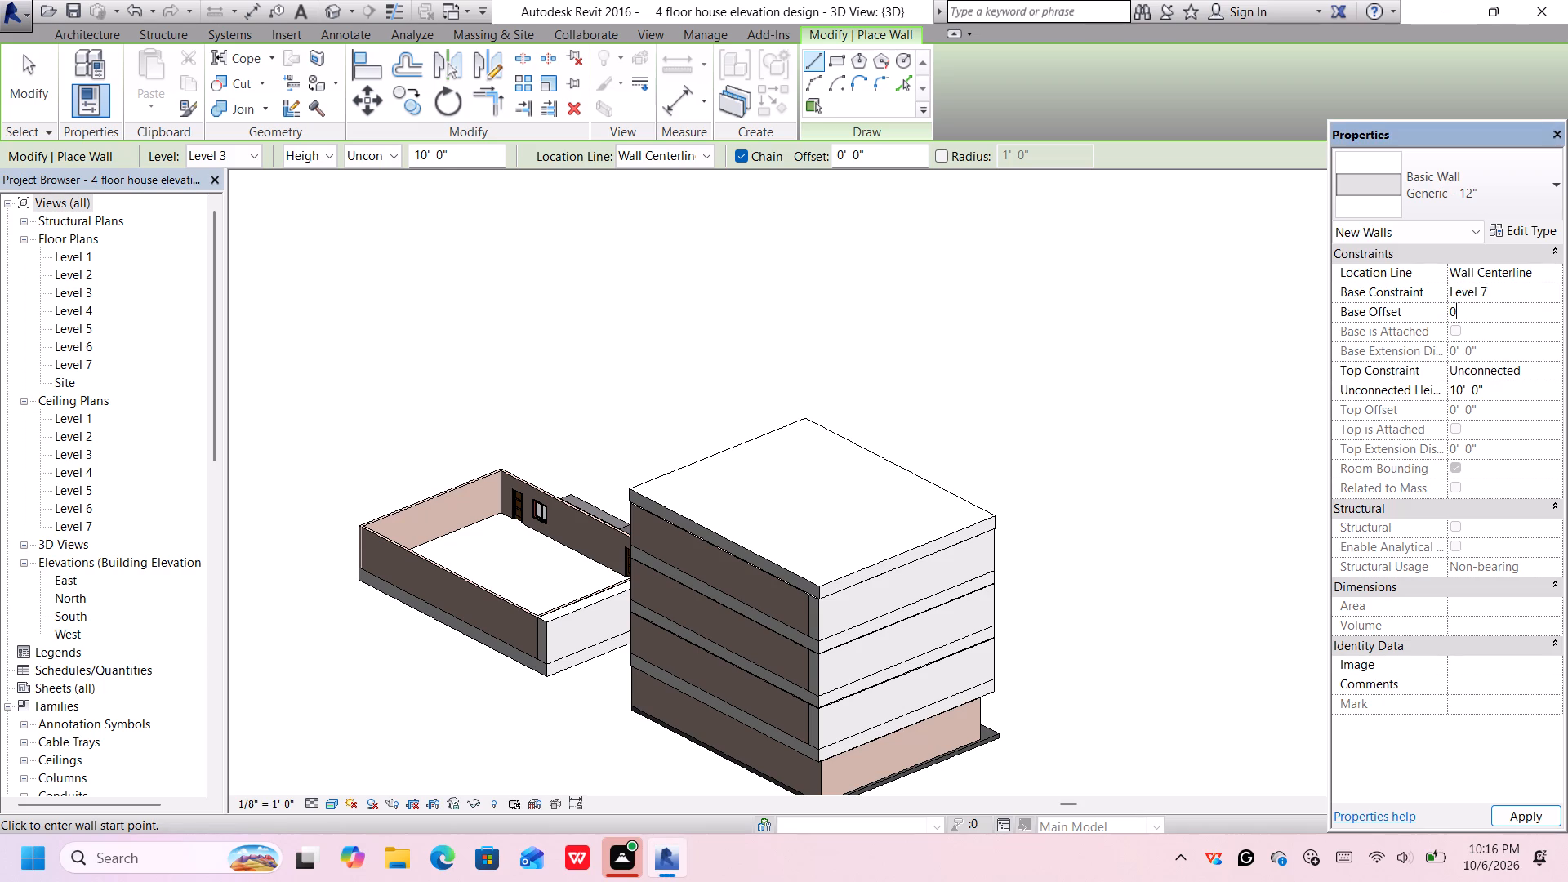
pyautogui.press('Return')
# Draw a 40' wall along the top slab's edge above the white facade, starting from the slab's near corner.
pyautogui.scroll(2, 828, 583)
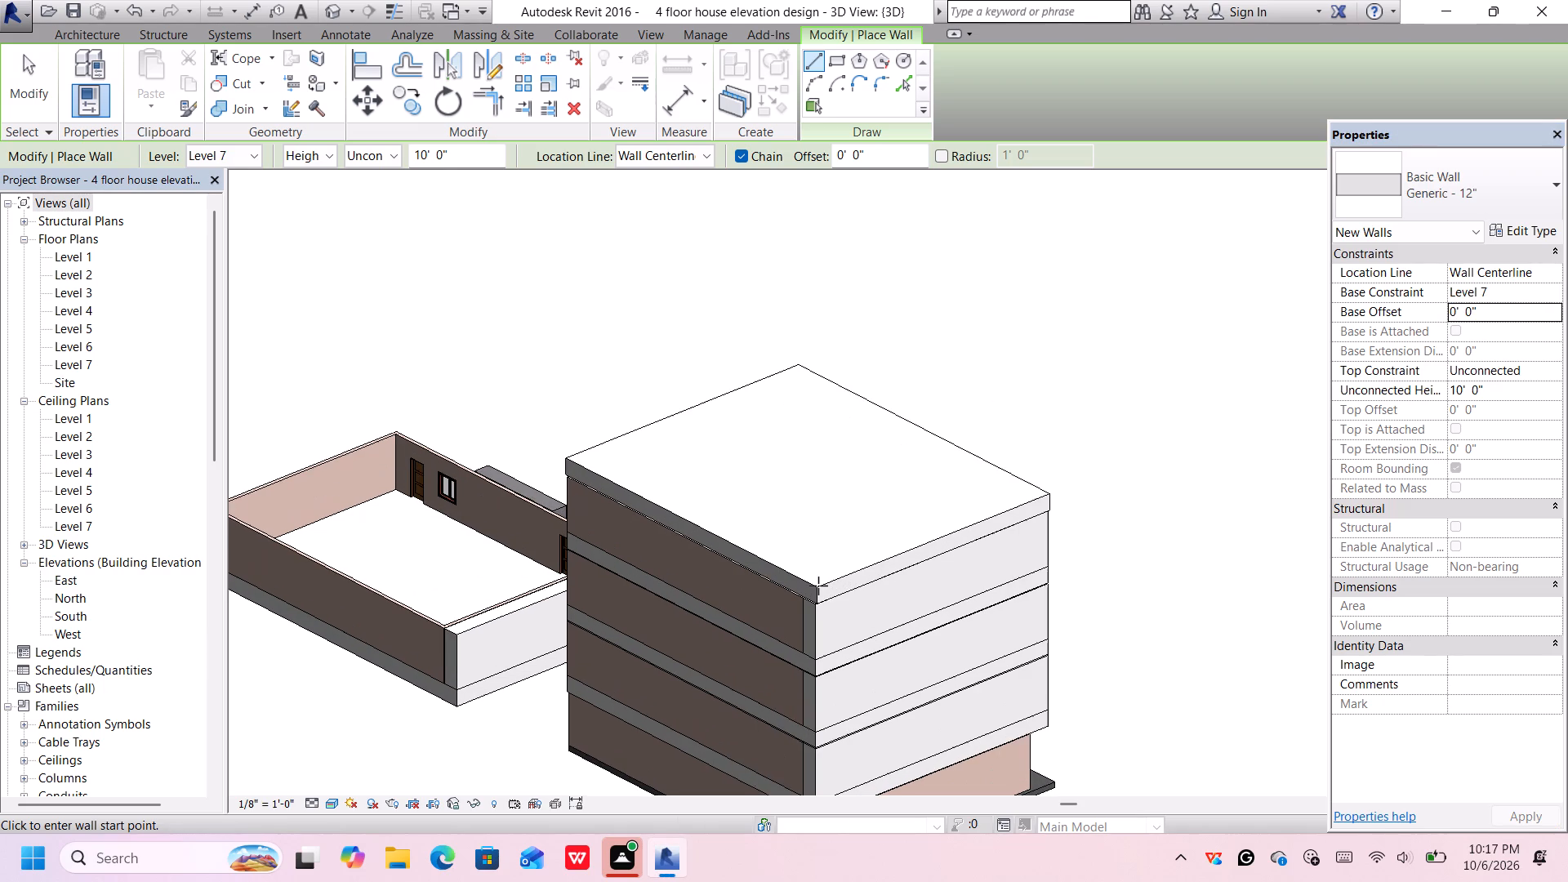
pyautogui.click(817, 586)
pyautogui.middleClick(1017, 509)
pyautogui.middleClick(1017, 509)
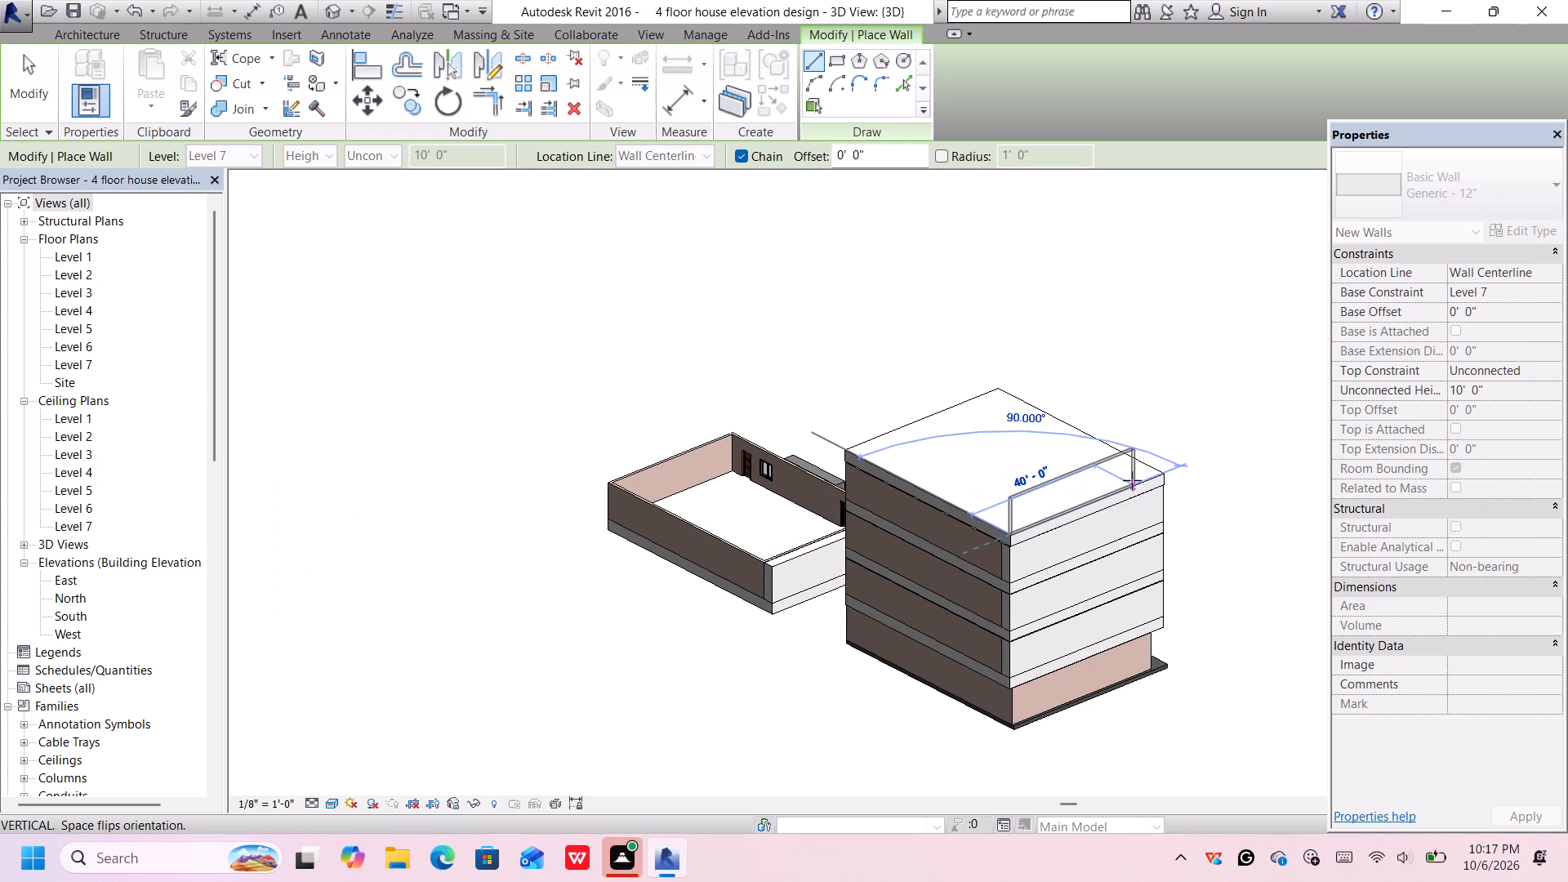
pyautogui.click(1132, 480)
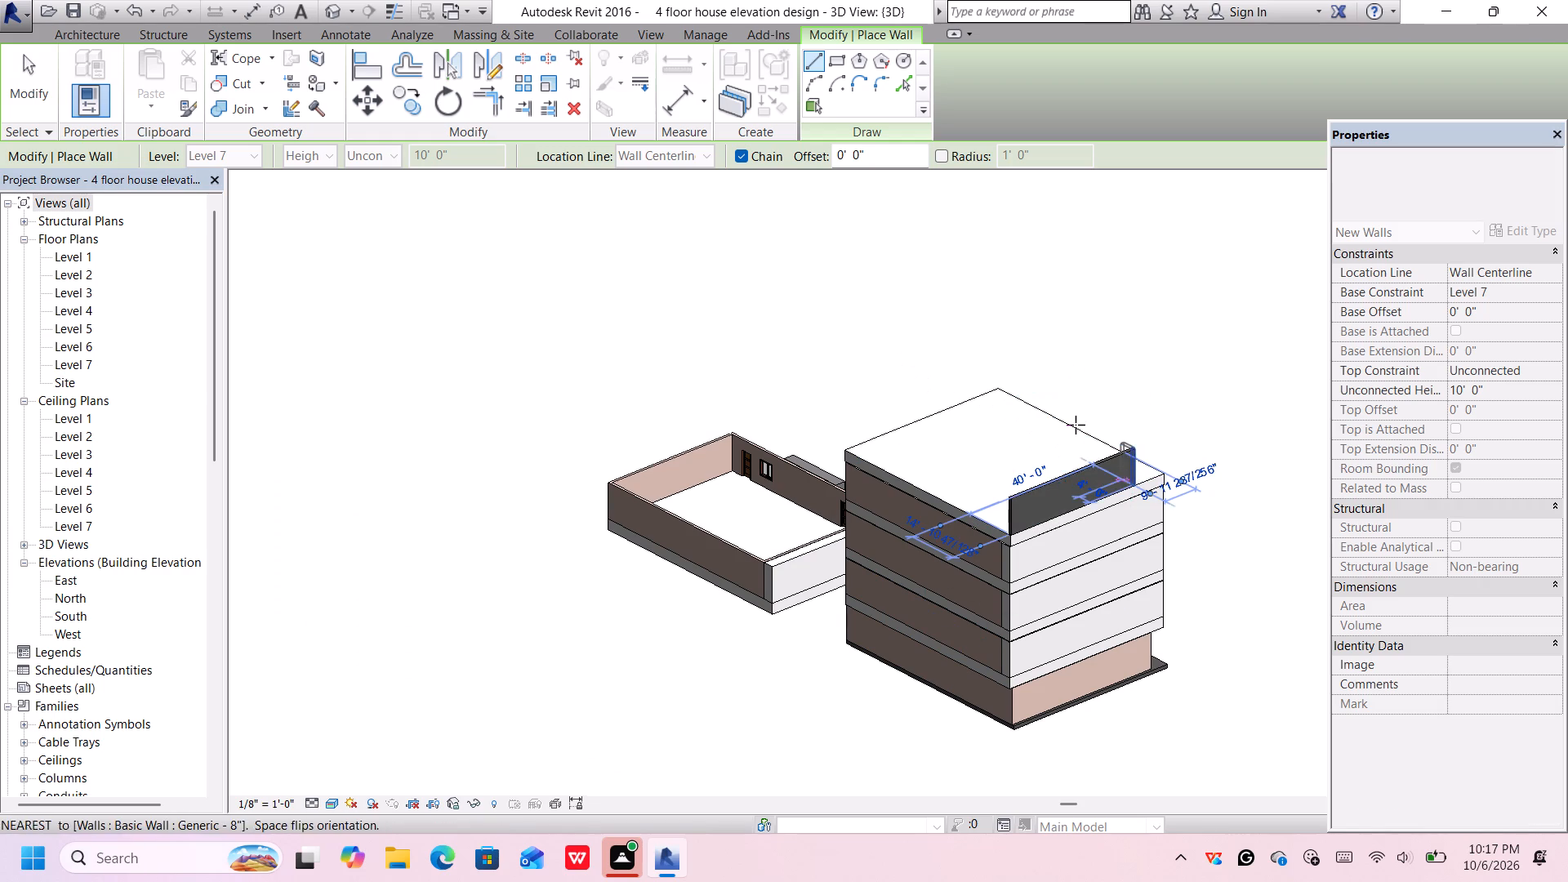
# Undo the 40' wall drawn along the top slab's edge above the white facade.
pyautogui.scroll(1, 955, 402)
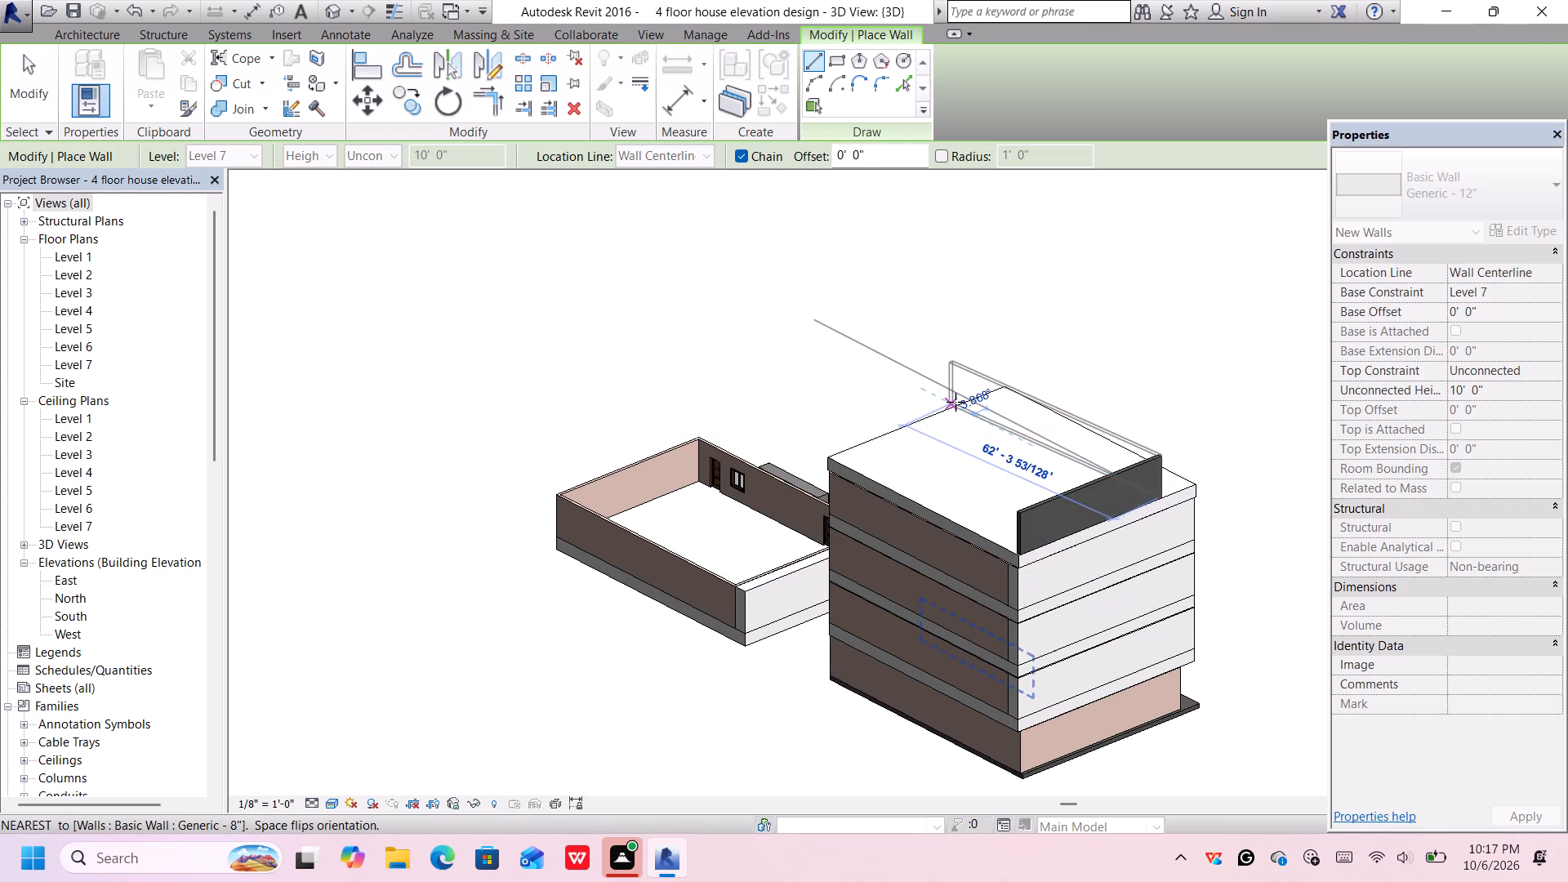
pyautogui.scroll(1, 956, 402)
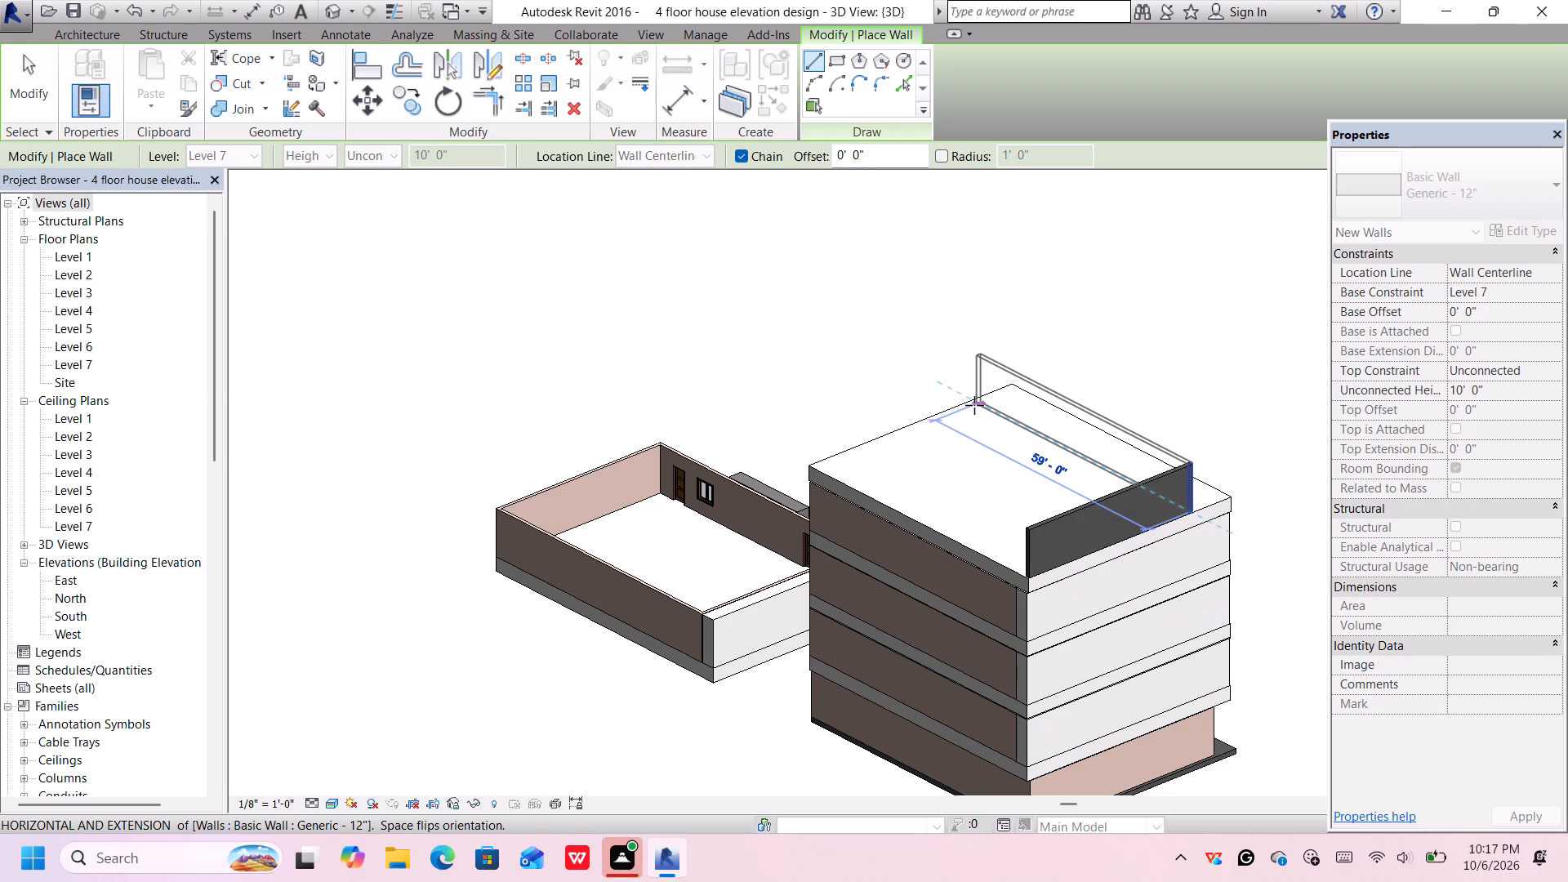
pyautogui.hotkey('ctrl', 'z')
pyautogui.hotkey('ctrl', 'z')
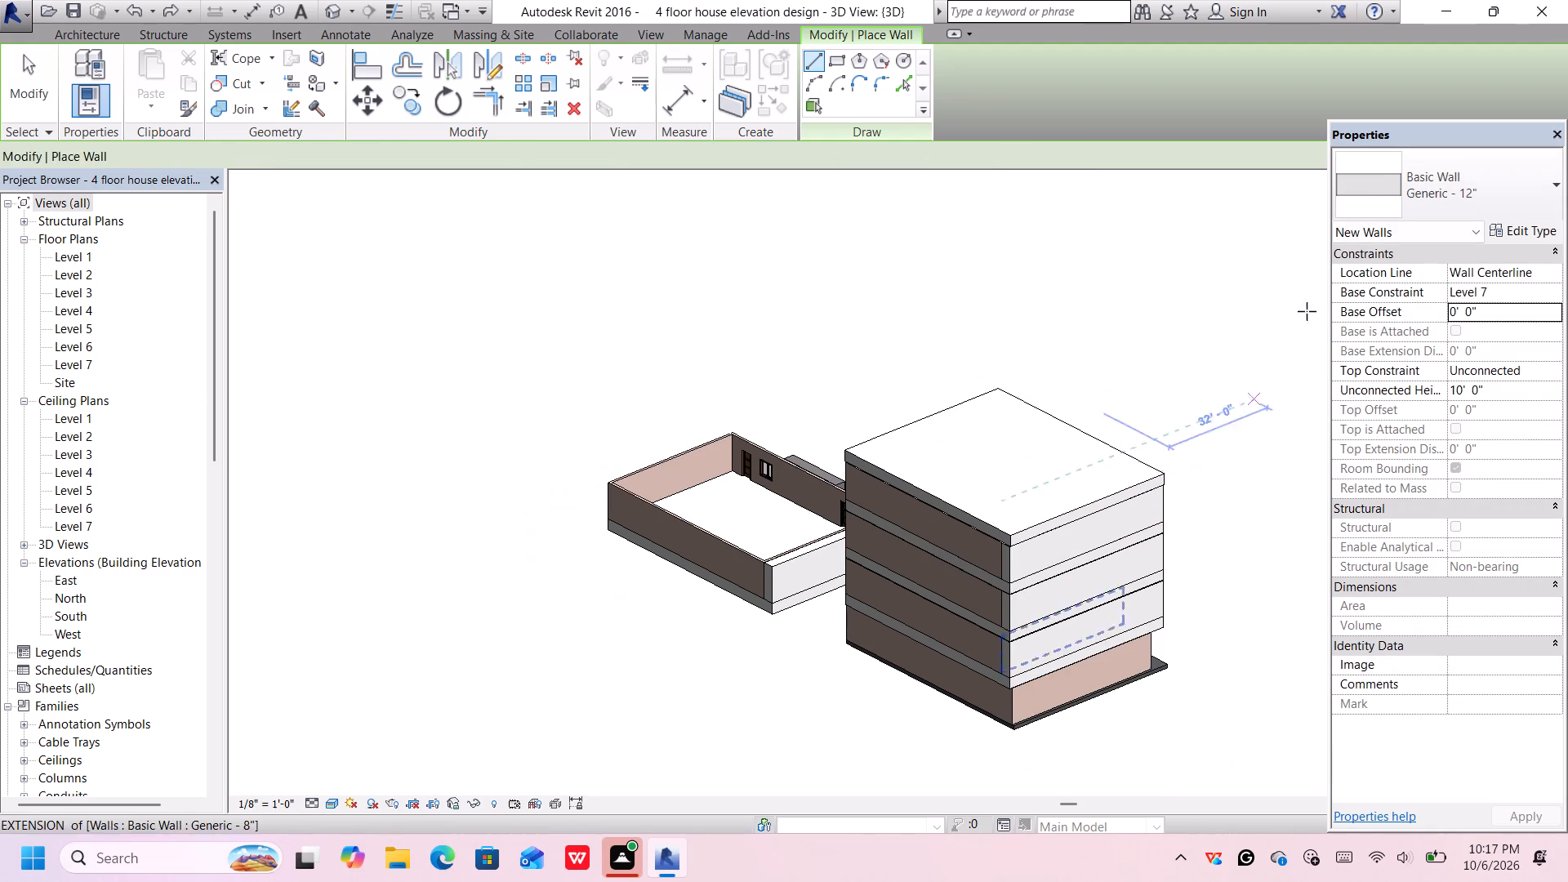
# Draw a Generic - 12" wall about 44' long from the top slab's near corner along the edge above the white facade, closing the Autodesk notification.
pyautogui.click(1386, 186)
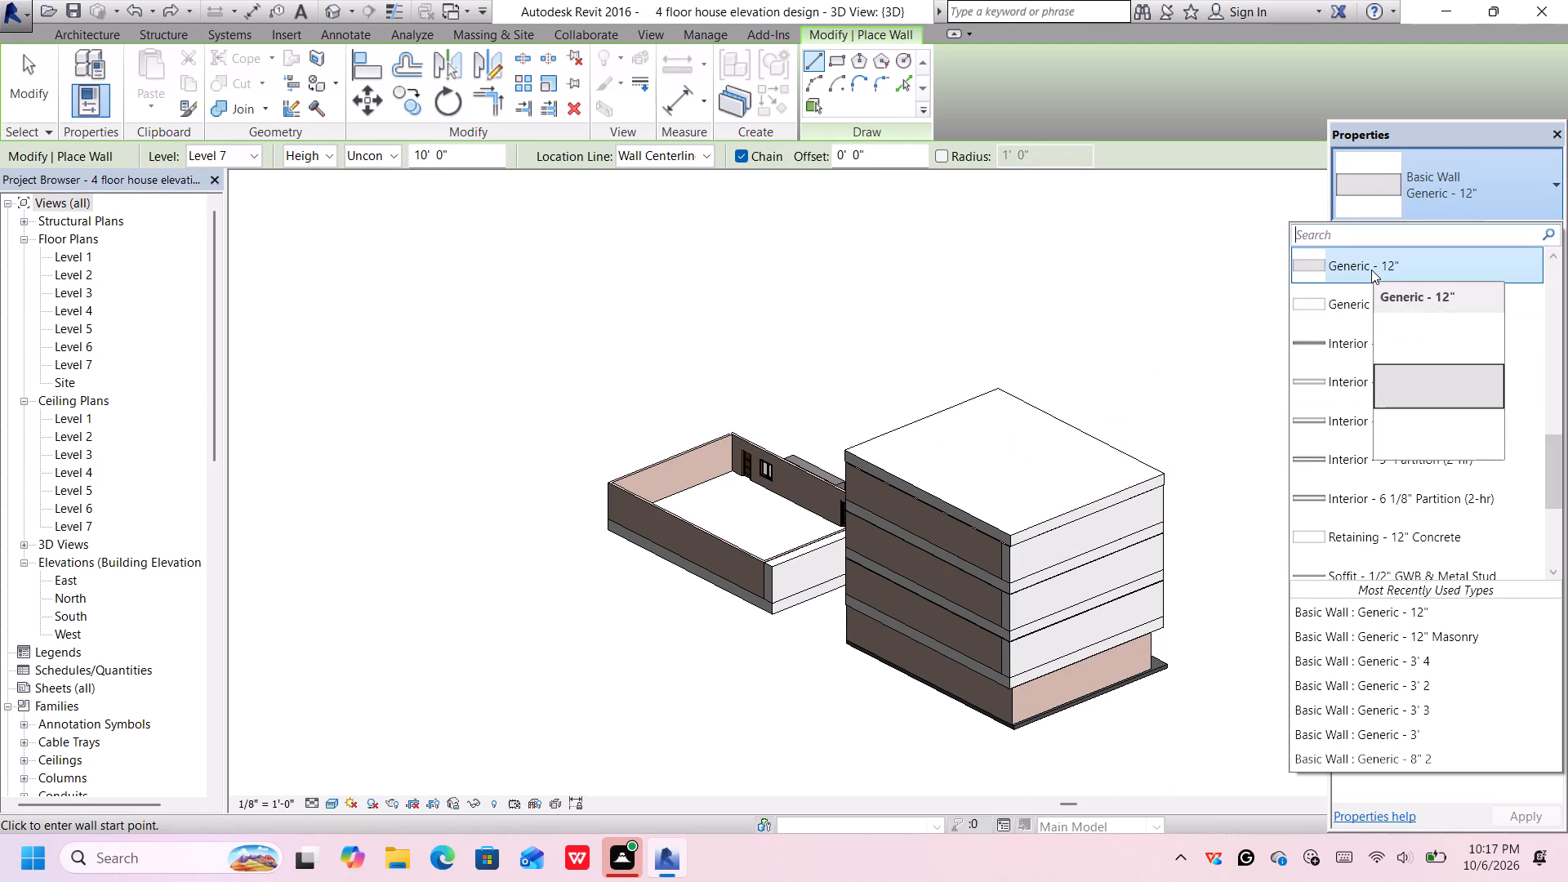
pyautogui.scroll(1, 1371, 270)
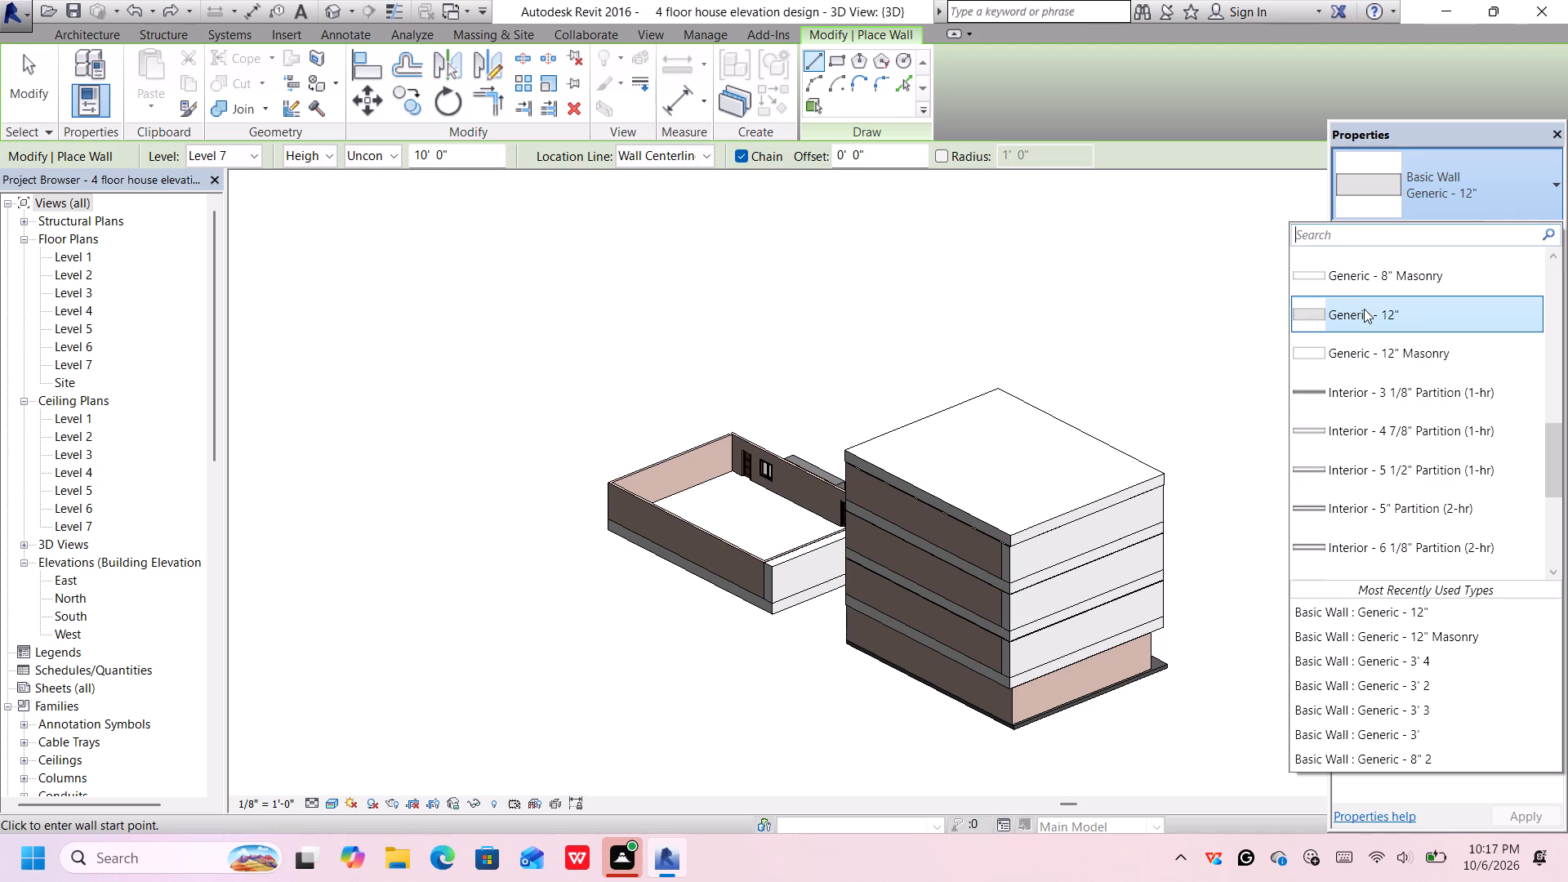
pyautogui.click(1364, 307)
pyautogui.moveTo(1178, 411); pyautogui.dragTo(1004, 425, button='middle')
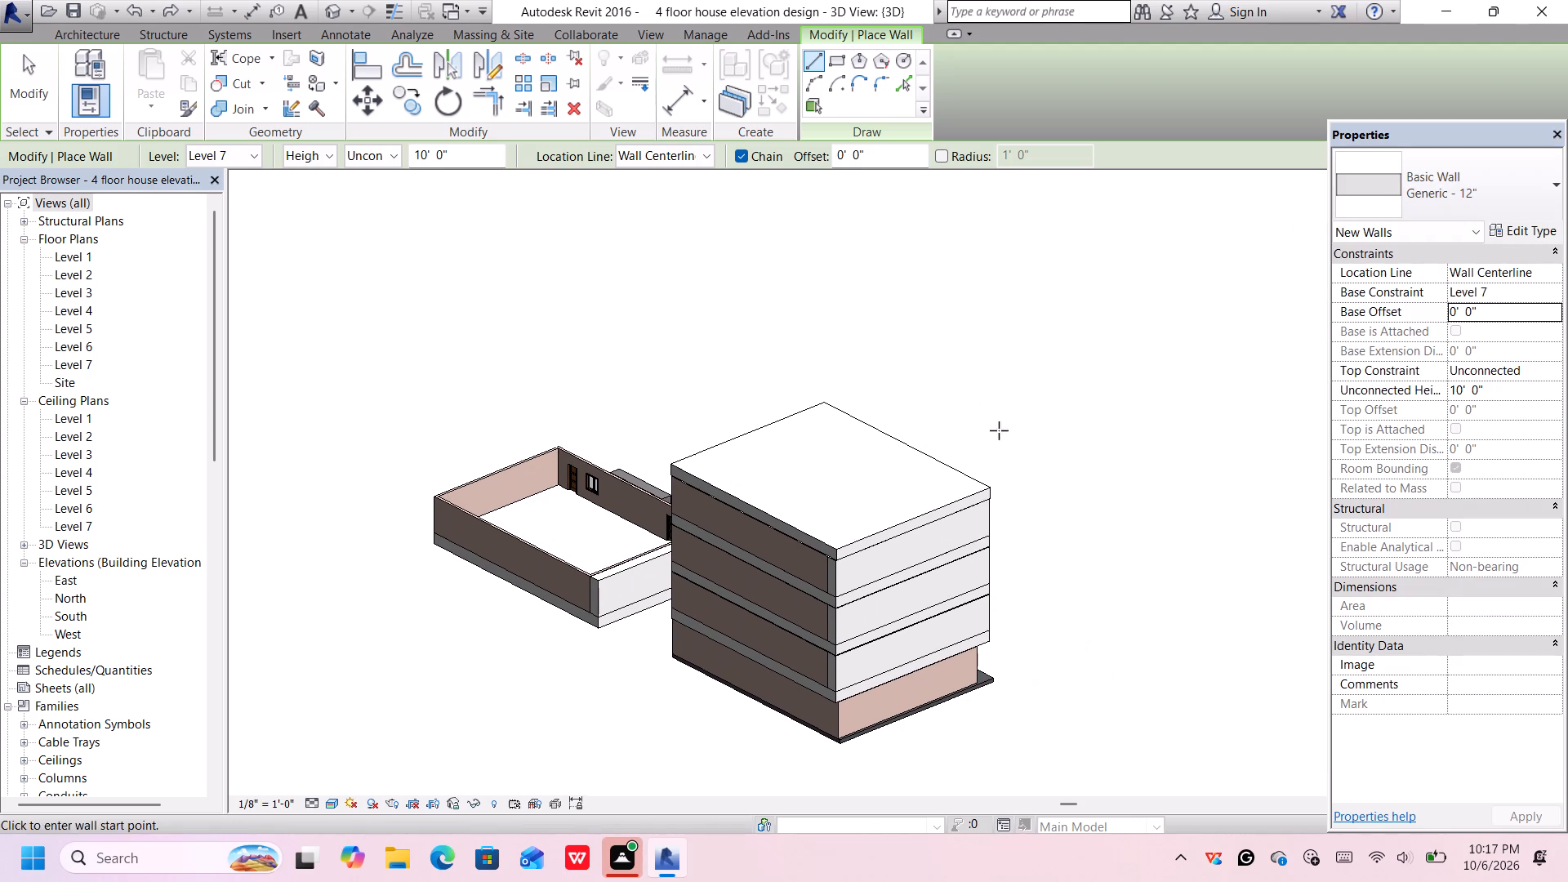
pyautogui.scroll(5, 819, 514)
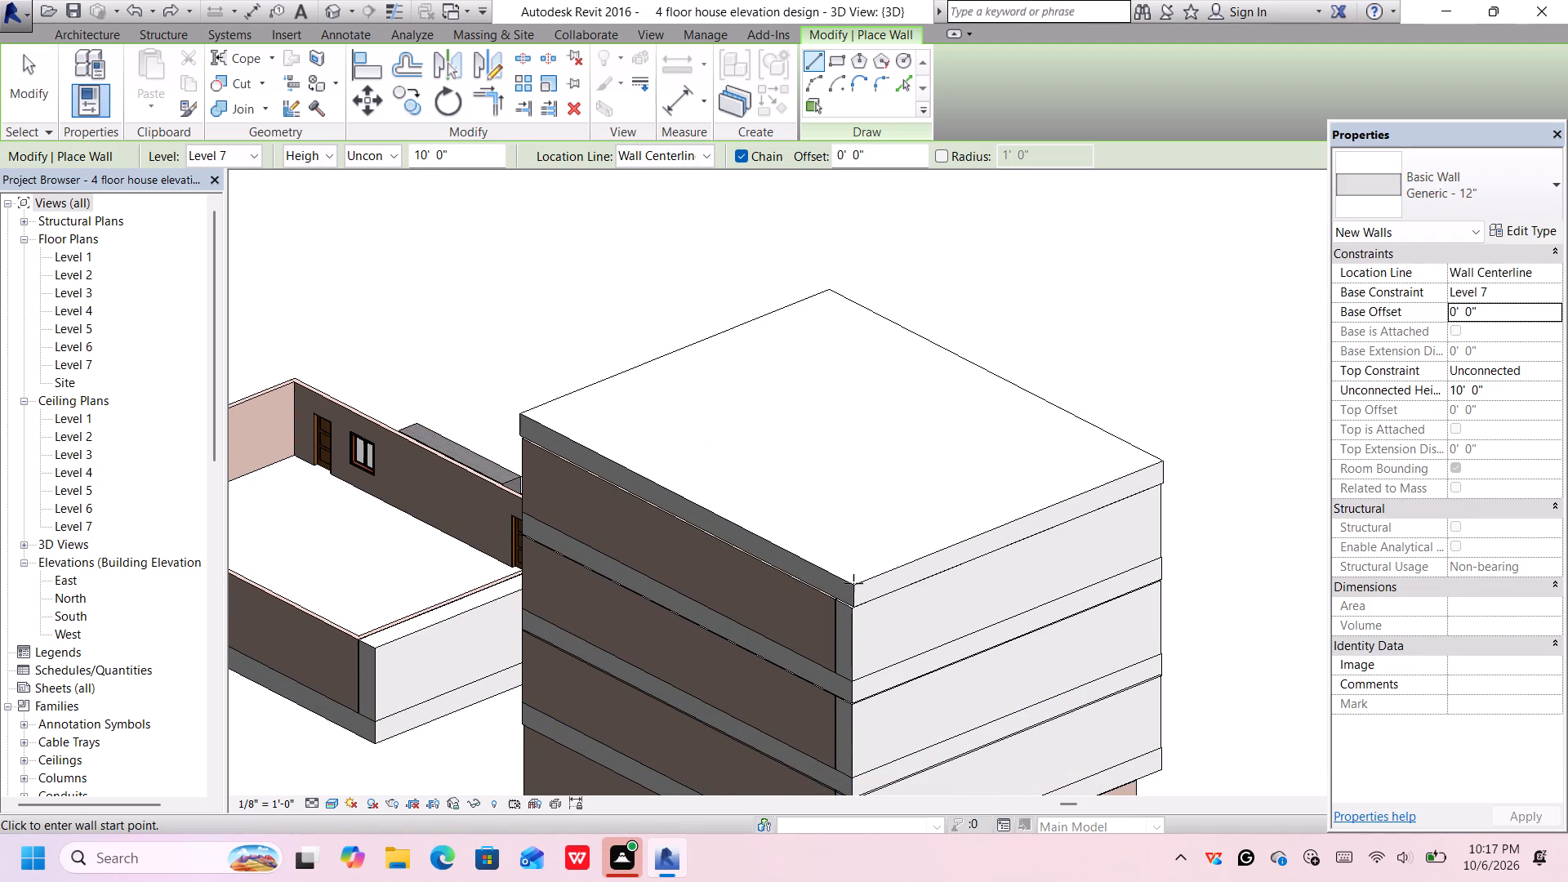
pyautogui.click(853, 583)
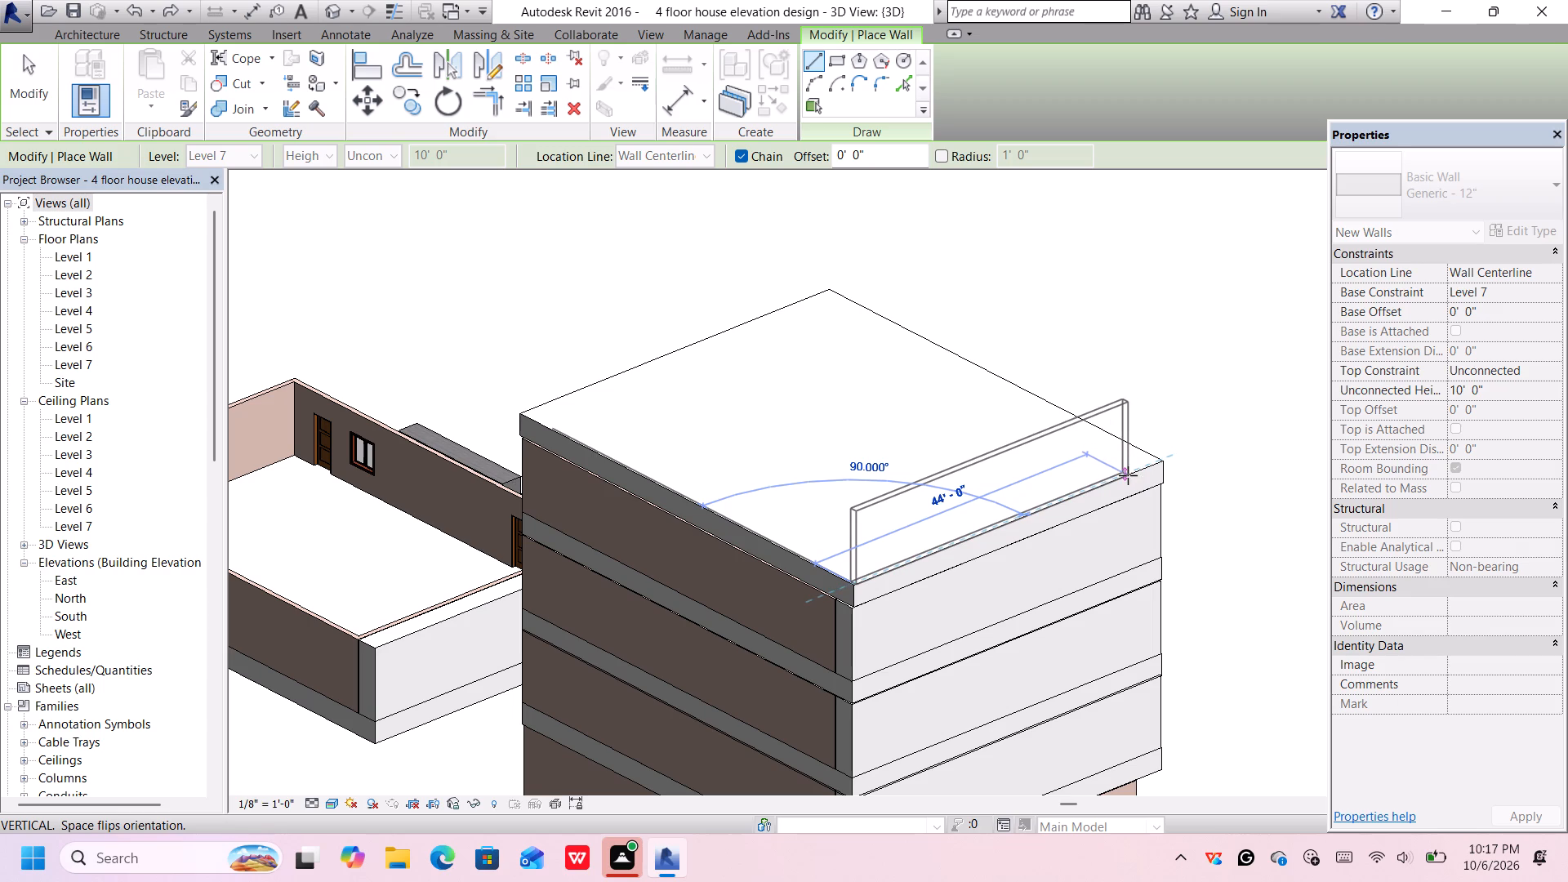
pyautogui.click(1128, 475)
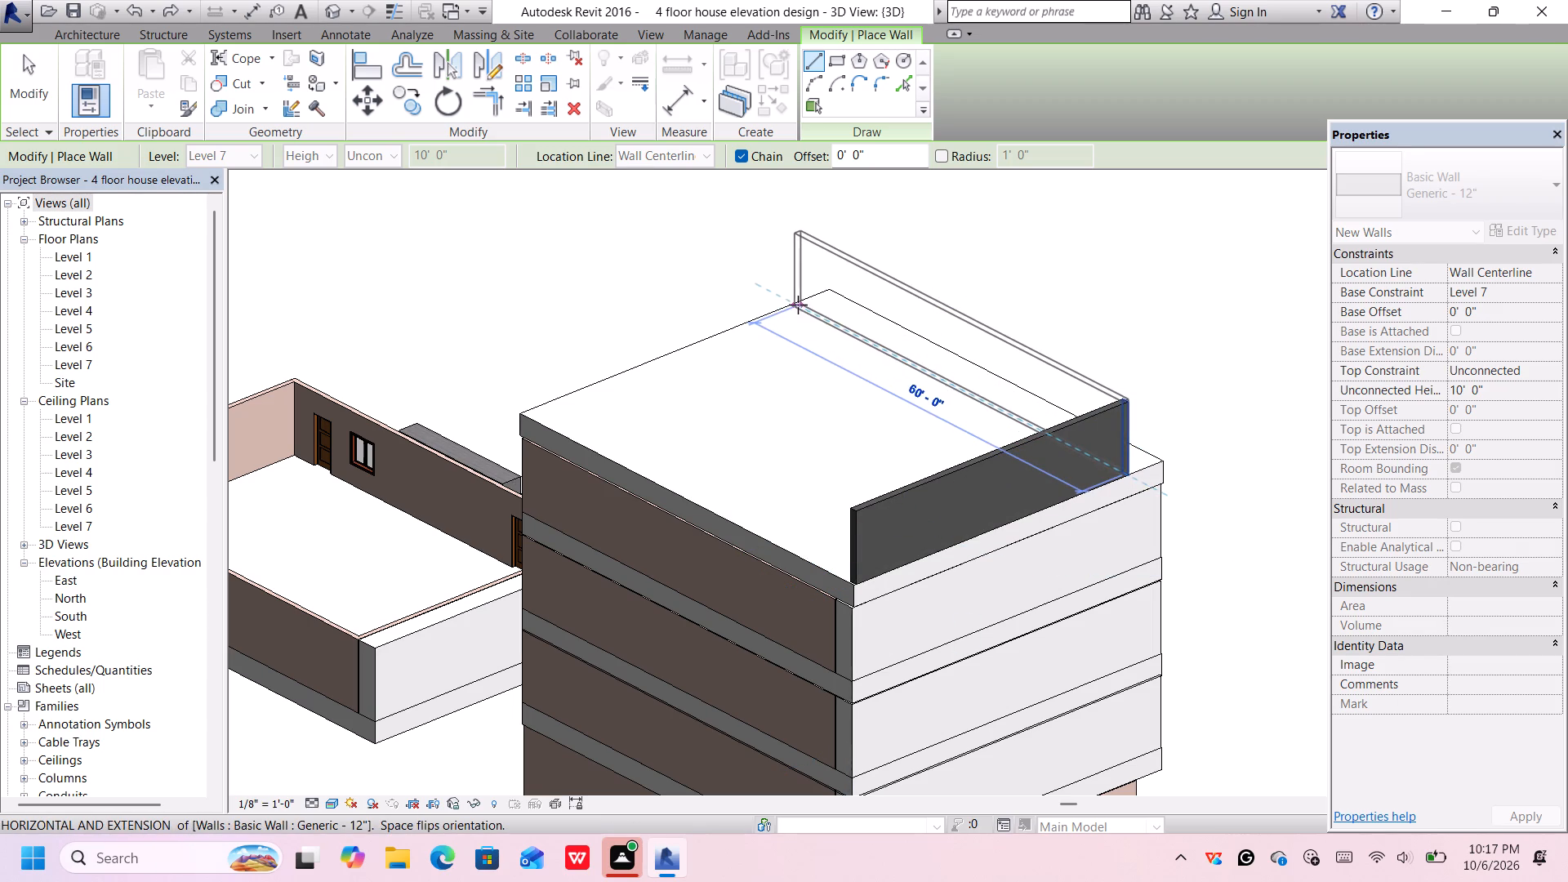
pyautogui.press('space')
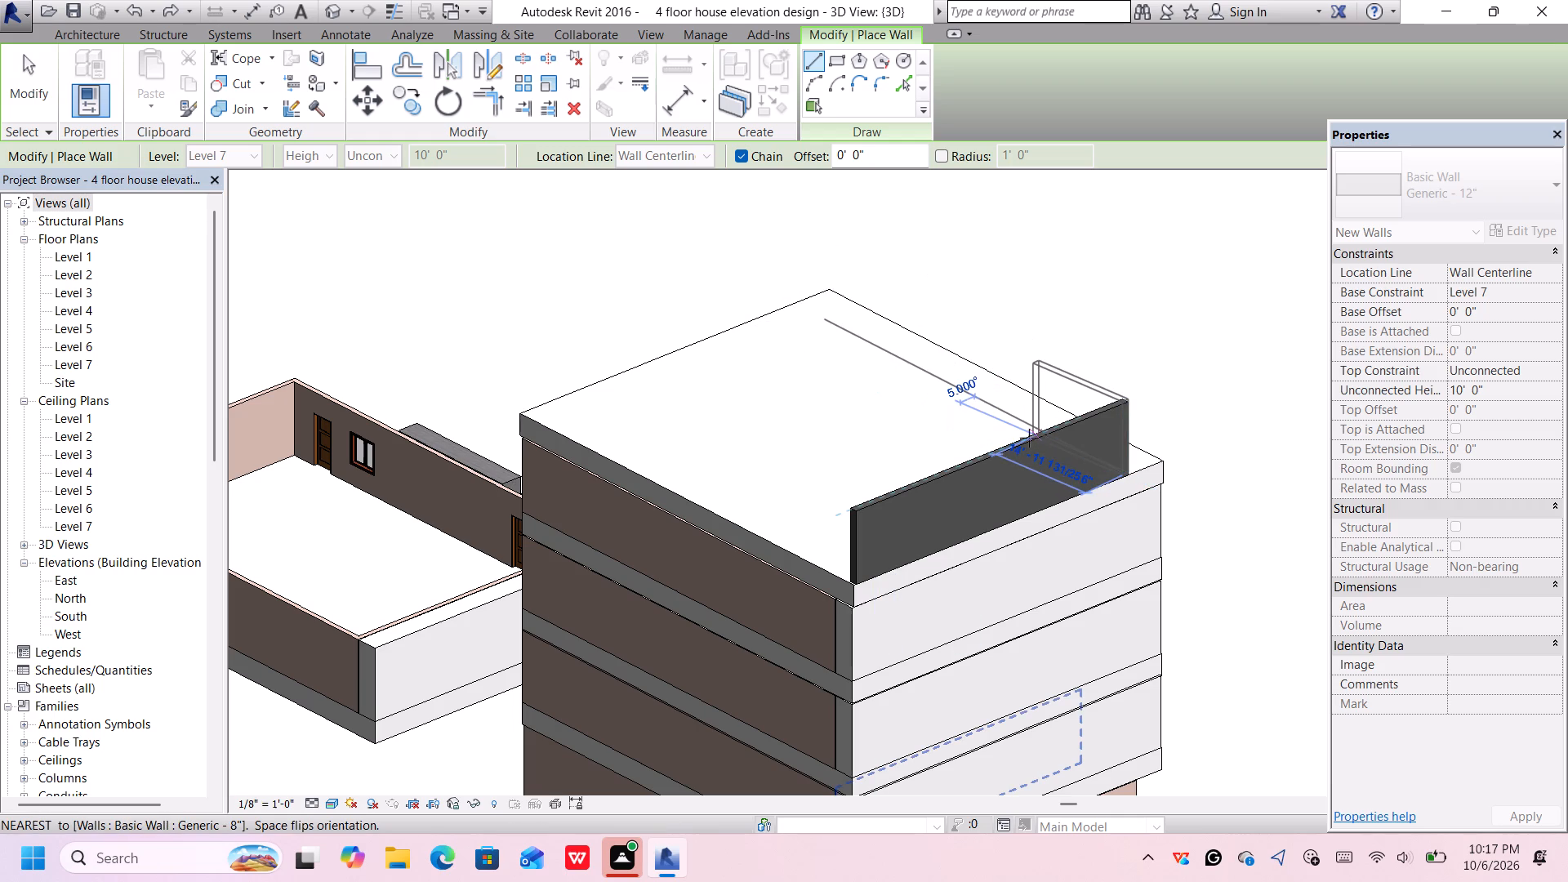
pyautogui.press('Escape')
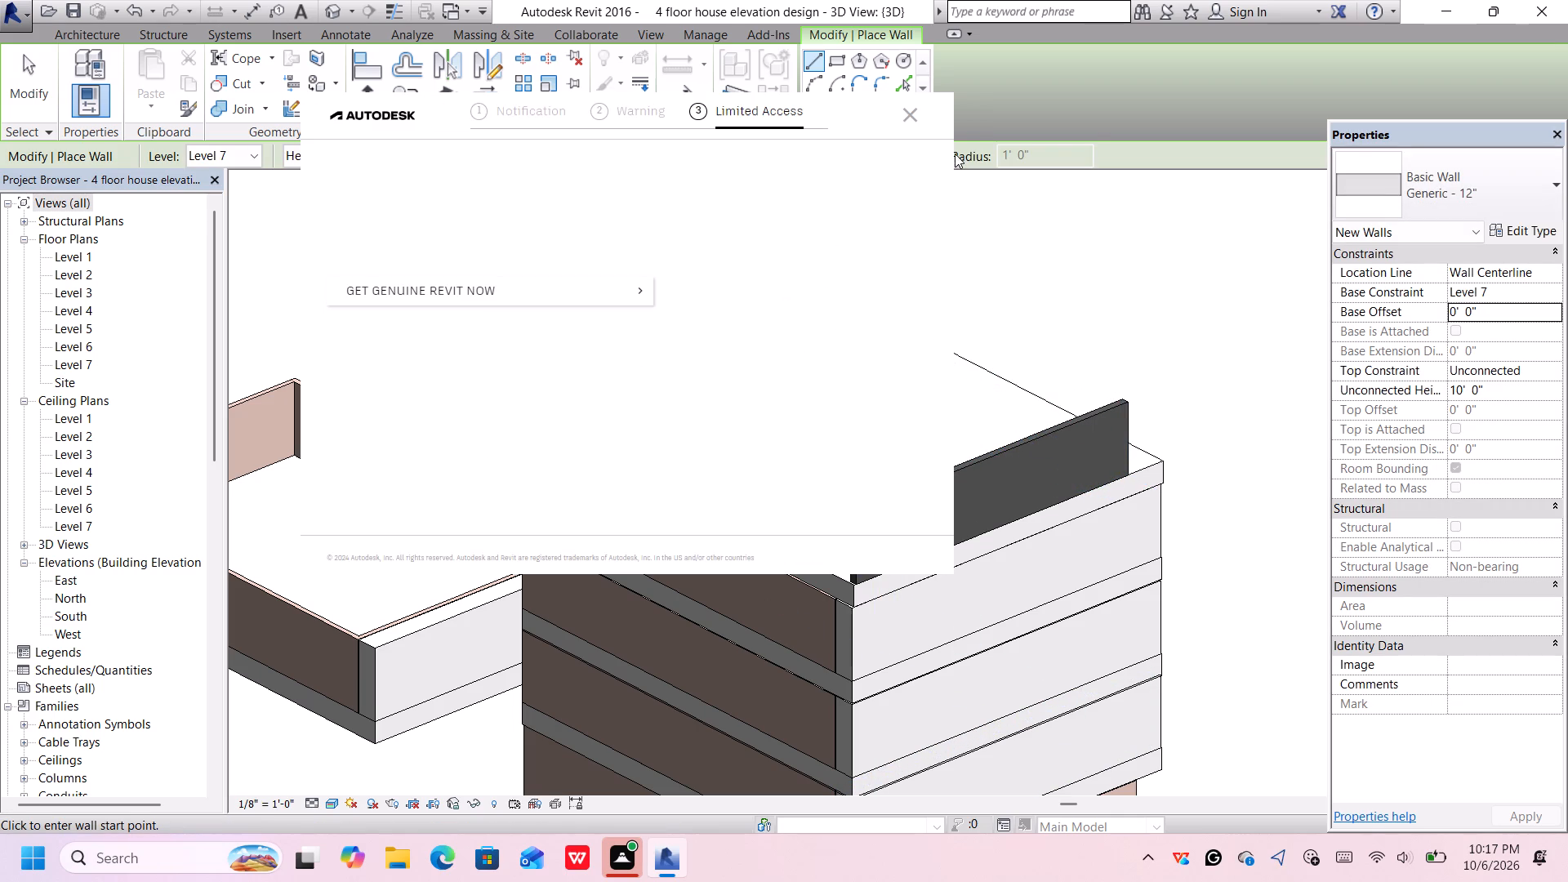
pyautogui.click(911, 109)
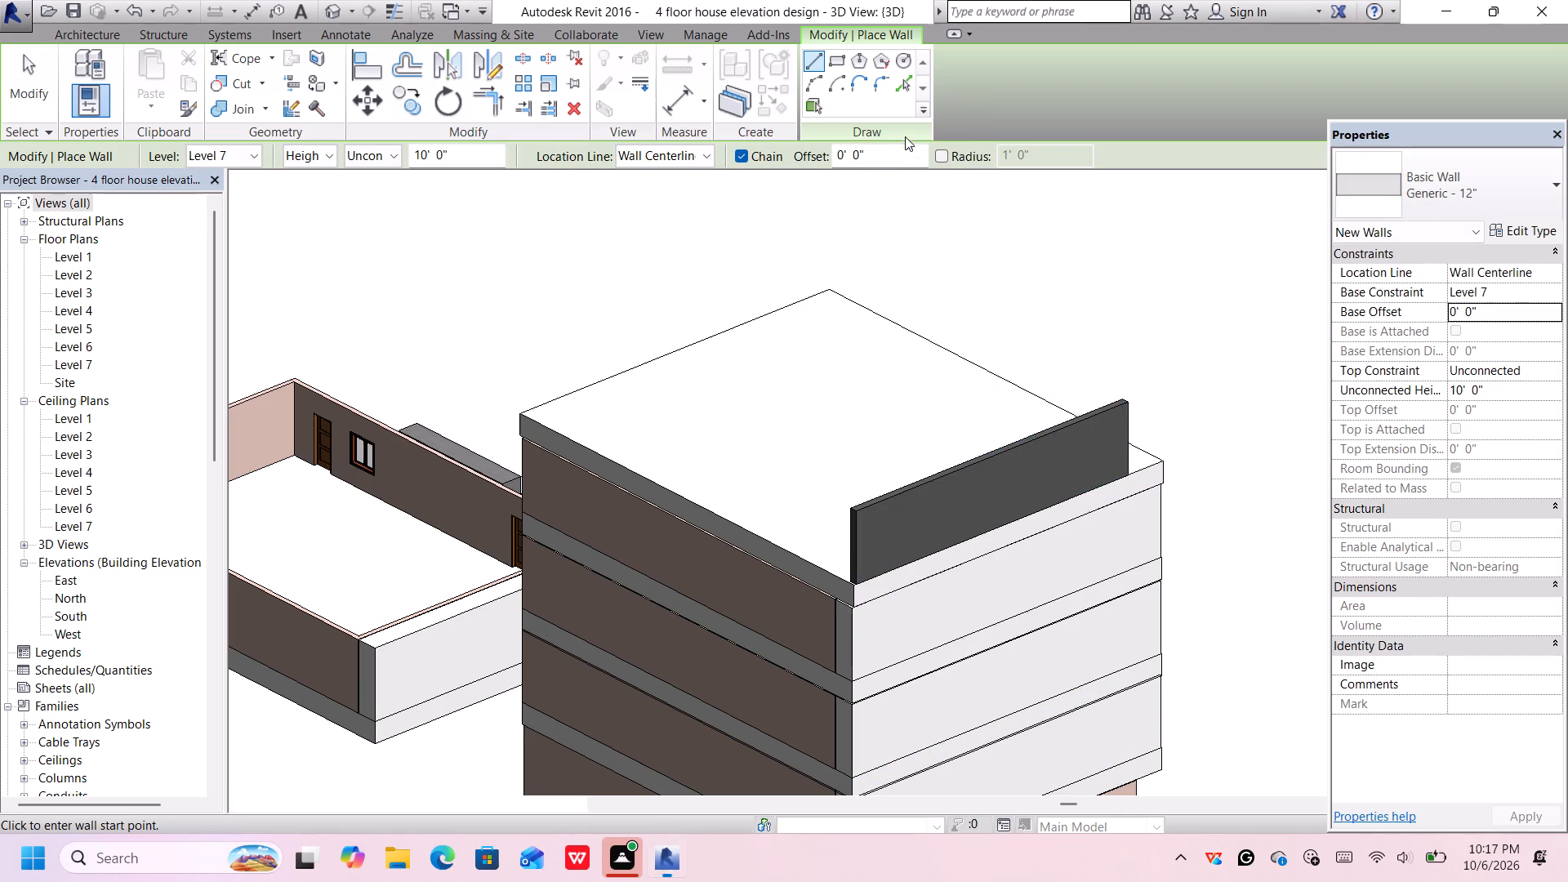
# Draw two chained walls from the near corner, one along the edge above the brown facade and one along the slab's opposite edge.
pyautogui.click(853, 583)
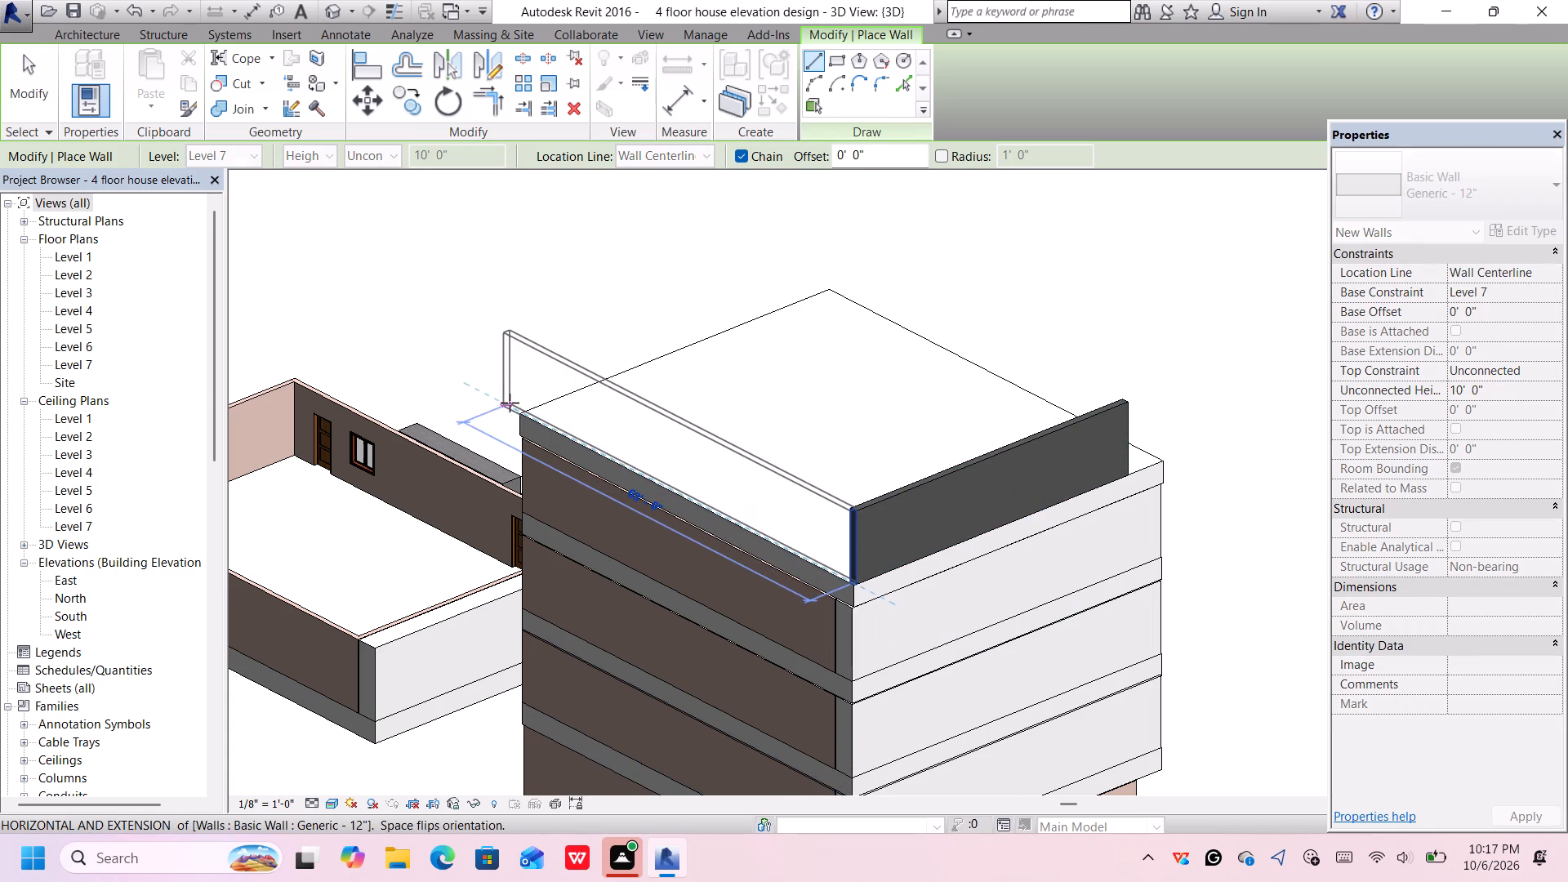
pyautogui.click(517, 414)
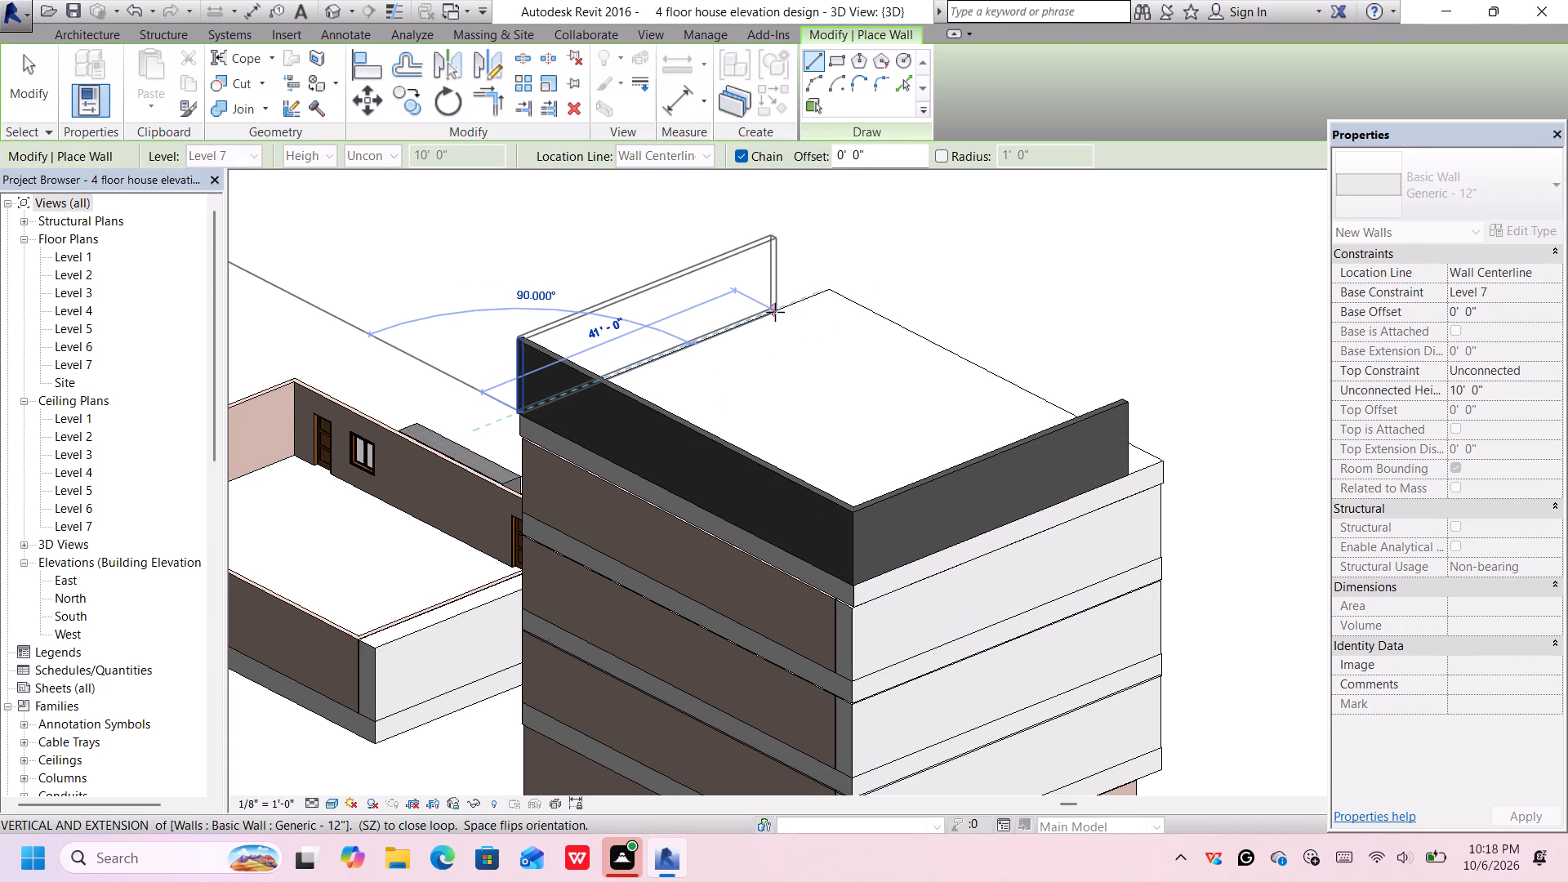
pyautogui.click(786, 301)
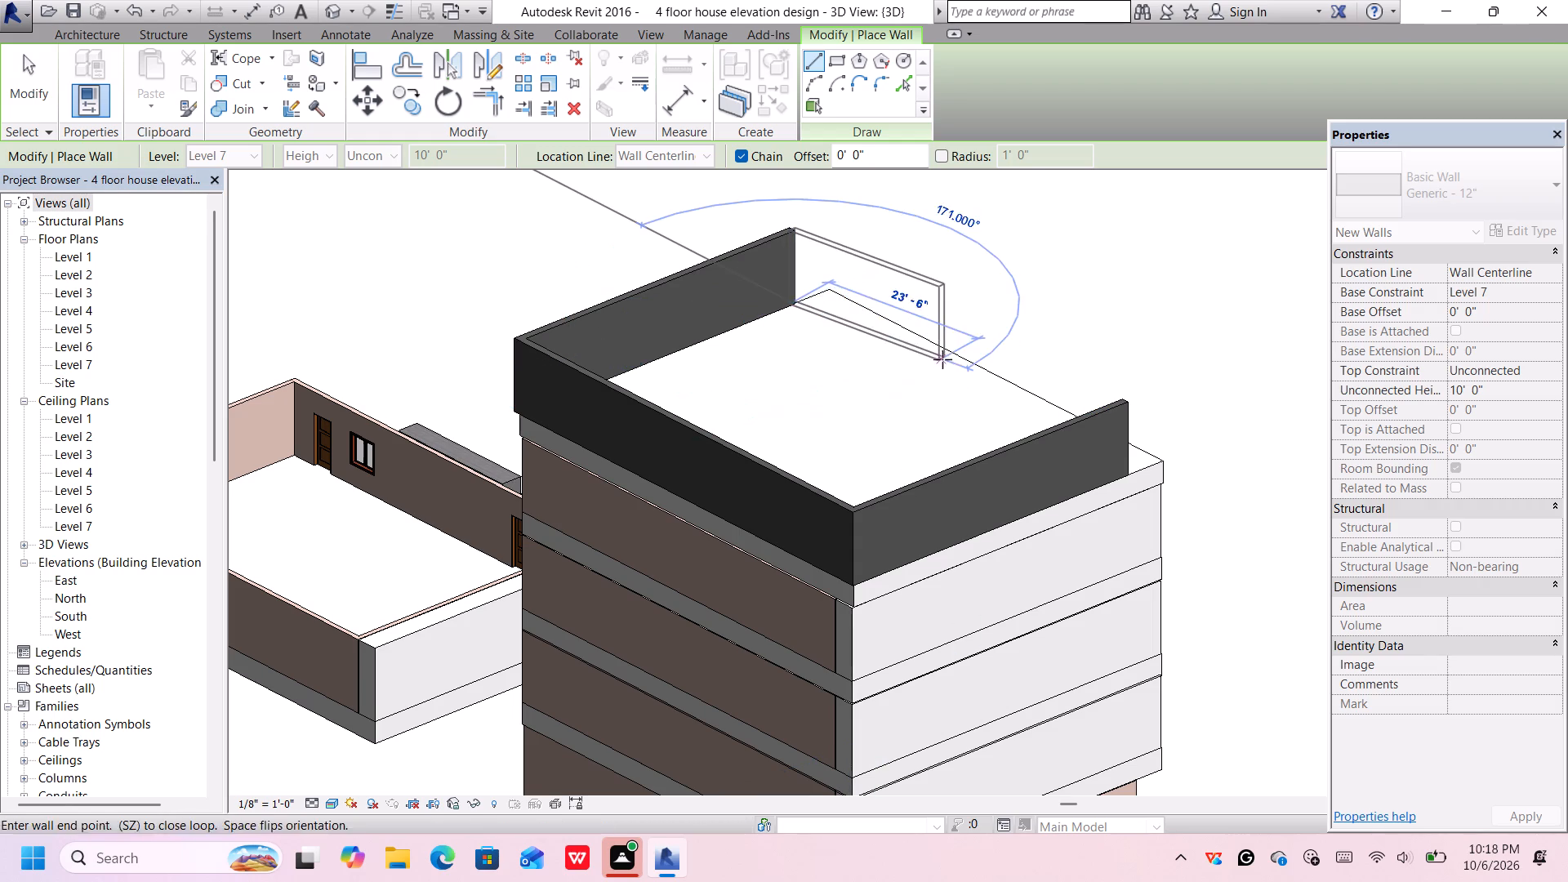
# Add a 44' 6" wall from the chain's free end toward the first wall's open end, finish the Wall command and close the Autodesk notification.
pyautogui.moveTo(962, 394); pyautogui.dragTo(935, 378, button='middle')
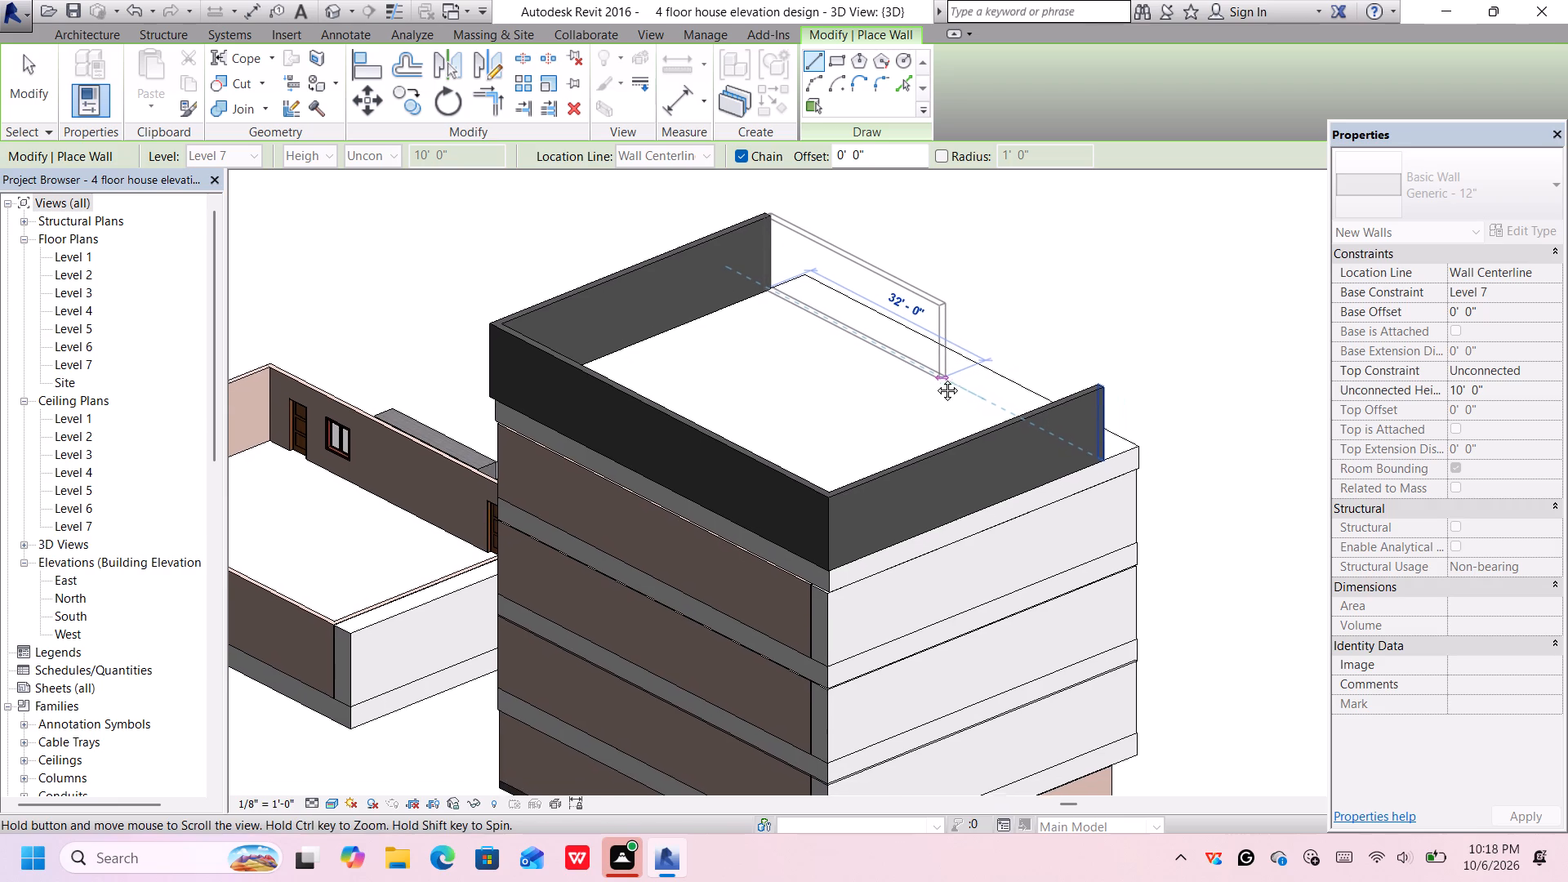
pyautogui.moveTo(935, 378); pyautogui.dragTo(675, 406, button='middle')
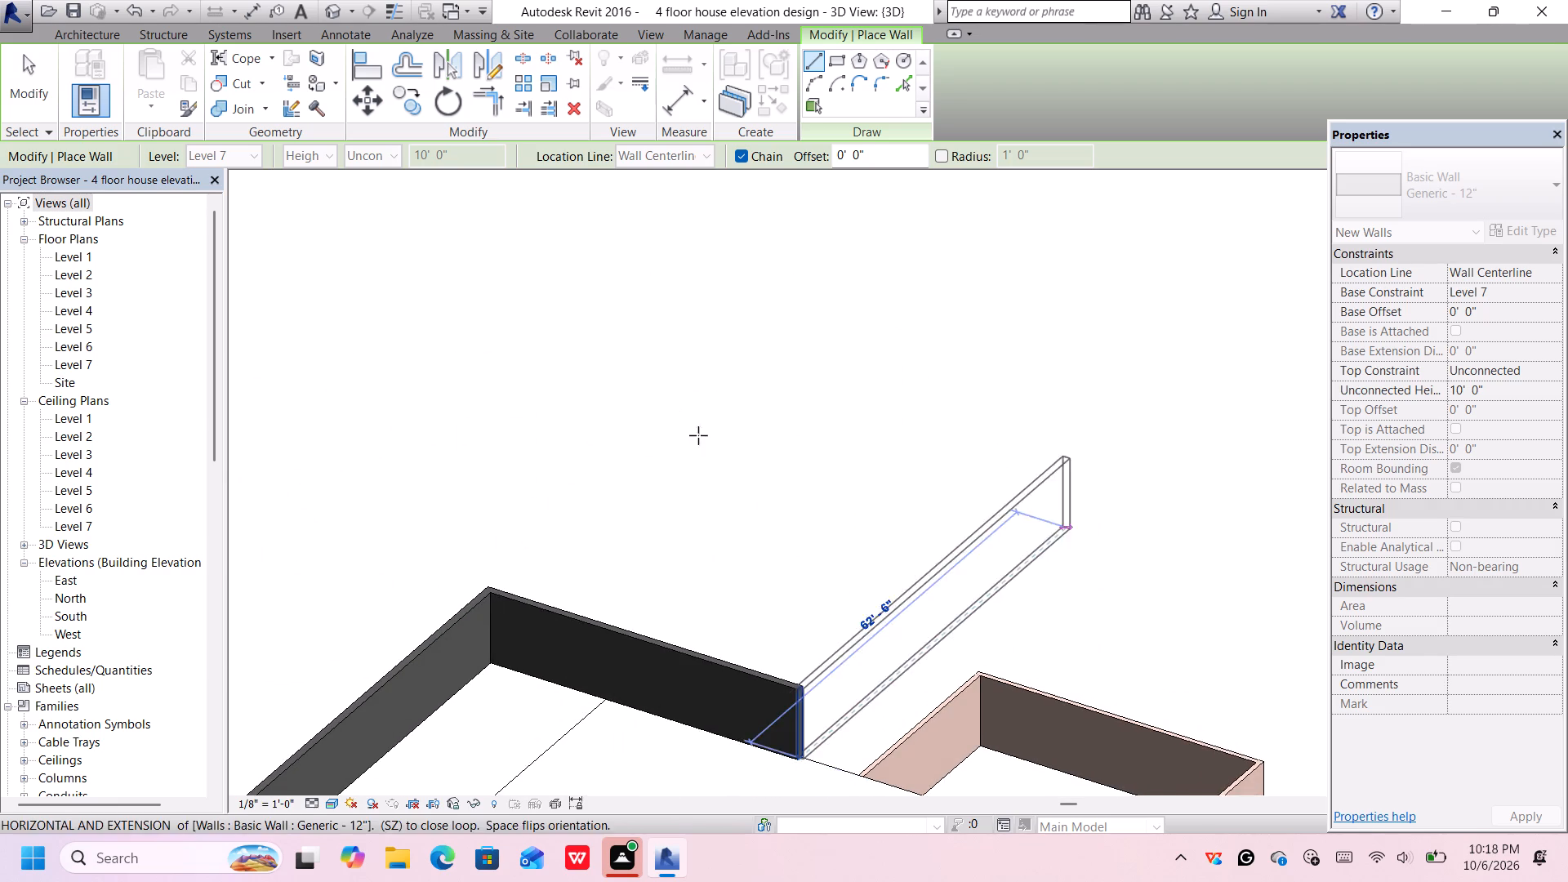
pyautogui.scroll(-3, 734, 481)
pyautogui.moveTo(734, 484); pyautogui.dragTo(696, 305, button='middle')
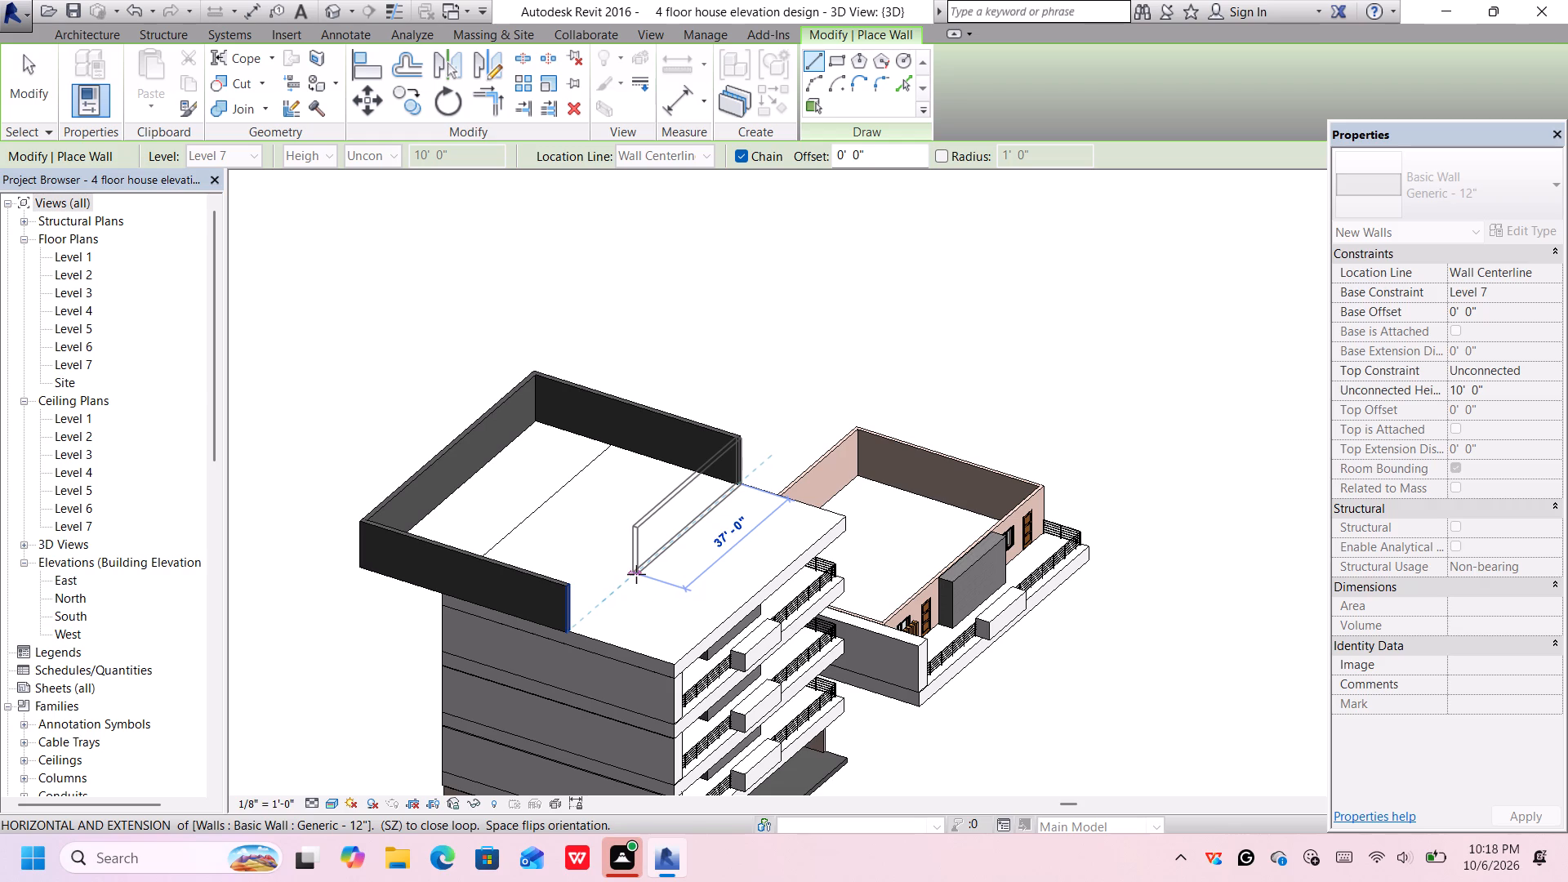
pyautogui.moveTo(636, 575); pyautogui.dragTo(602, 518, button='middle')
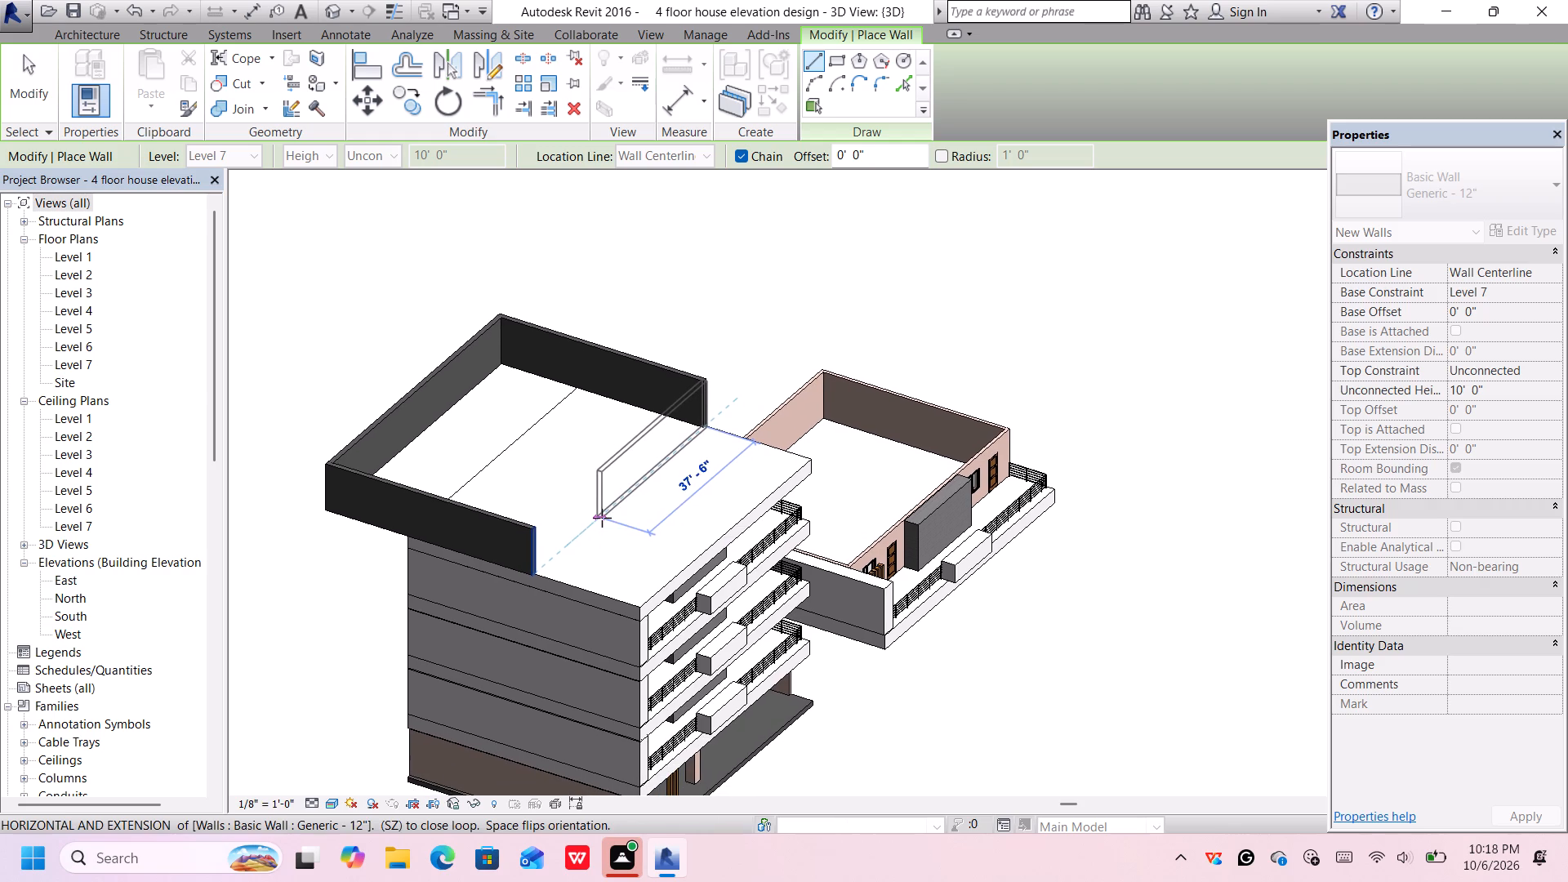
pyautogui.keyDown('shift'); pyautogui.moveTo(589, 528); pyautogui.dragTo(462, 501, button='middle'); pyautogui.keyUp('shift')
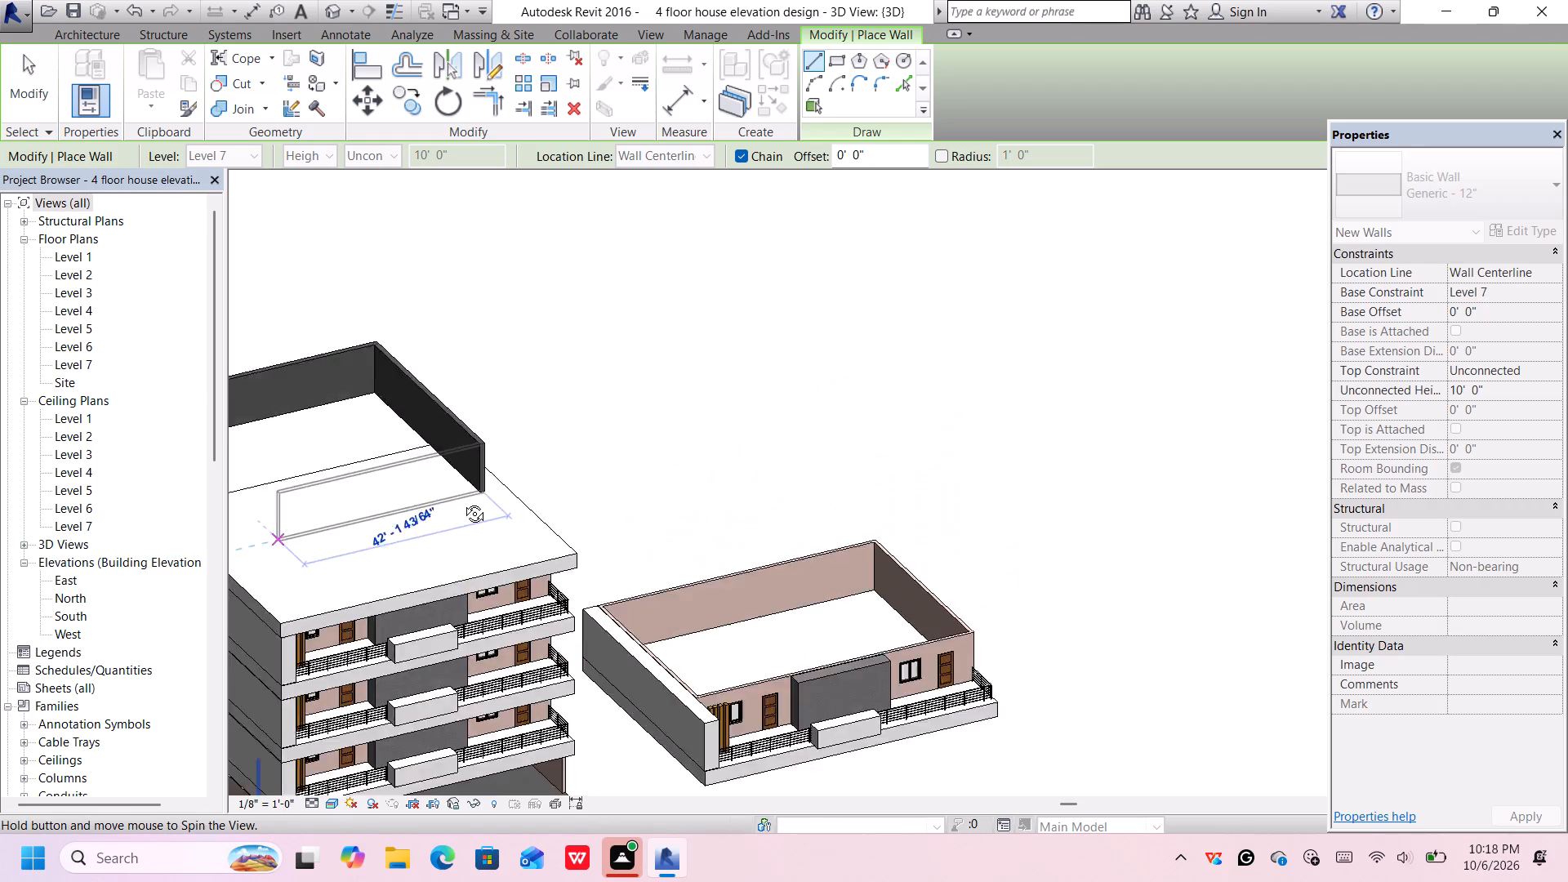
pyautogui.keyDown('shift'); pyautogui.moveTo(462, 501); pyautogui.dragTo(405, 492, button='middle'); pyautogui.keyUp('shift')
pyautogui.keyDown('shift'); pyautogui.scroll(-2, 408, 494); pyautogui.keyUp('shift')
pyautogui.keyDown('shift'); pyautogui.scroll(1, 408, 496); pyautogui.keyUp('shift')
pyautogui.keyDown('shift'); pyautogui.moveTo(412, 497); pyautogui.dragTo(610, 528, button='middle'); pyautogui.keyUp('shift')
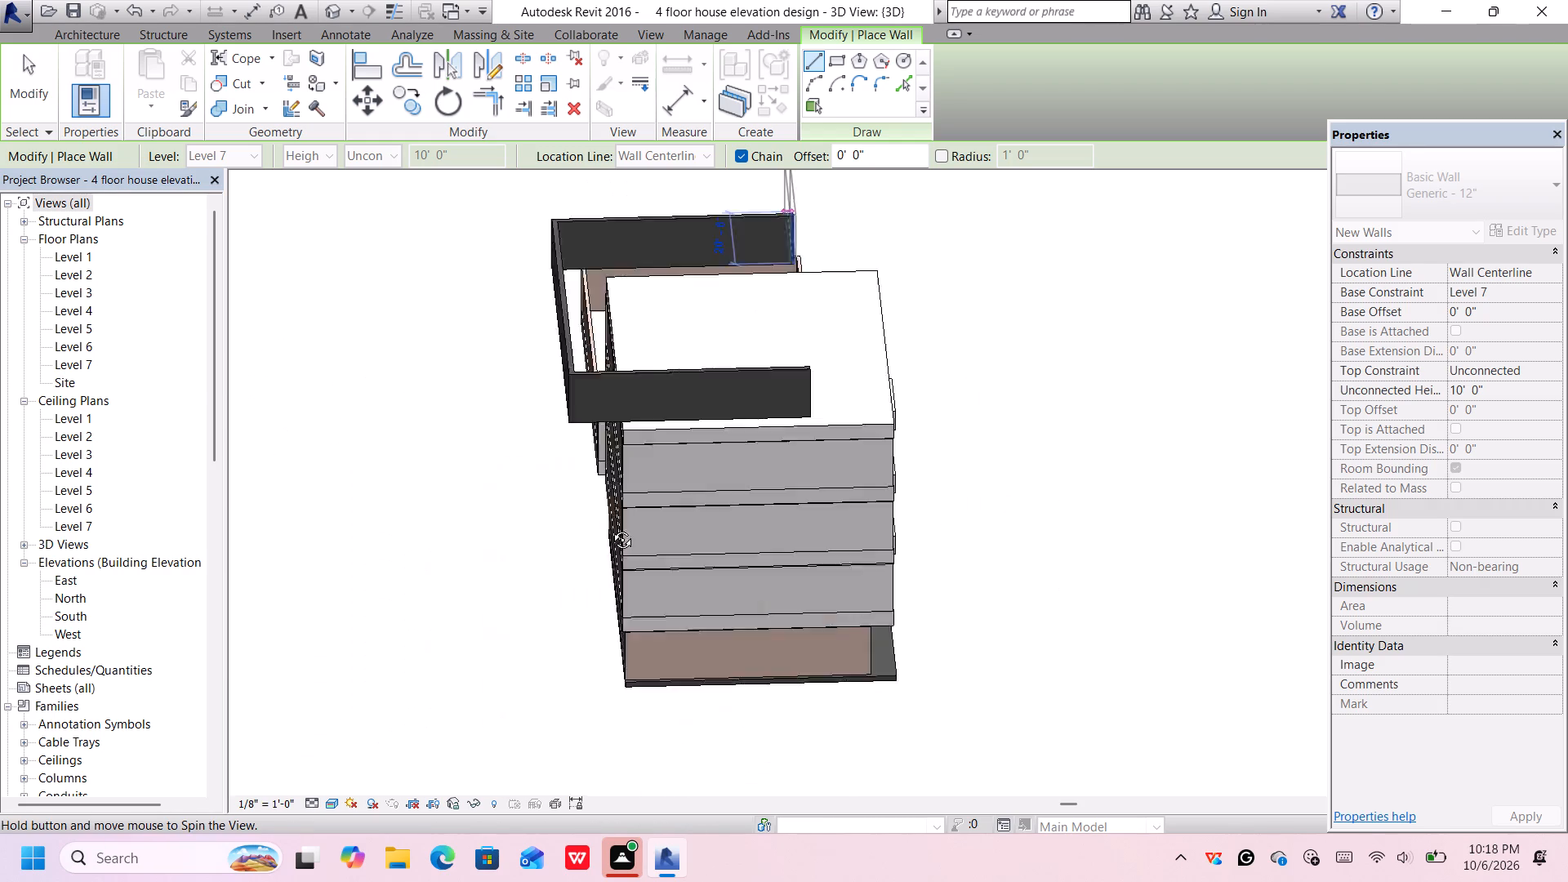
pyautogui.keyDown('shift'); pyautogui.moveTo(610, 528); pyautogui.dragTo(401, 532, button='middle'); pyautogui.keyUp('shift')
pyautogui.keyDown('shift'); pyautogui.scroll(-7, 402, 539); pyautogui.keyUp('shift')
pyautogui.scroll(-2, 403, 602)
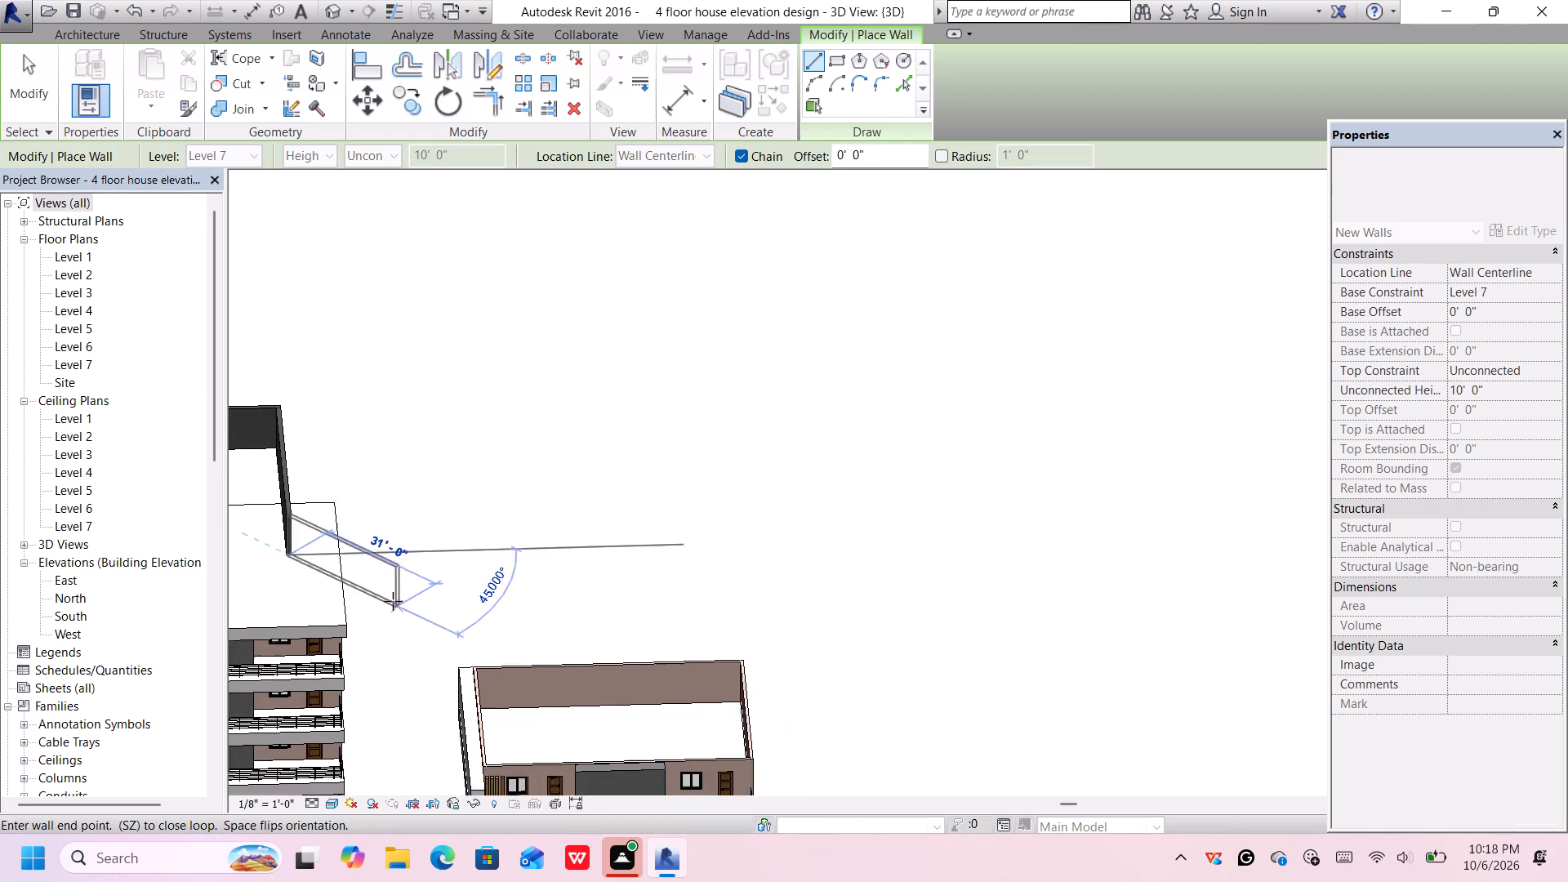
pyautogui.scroll(-1, 393, 601)
pyautogui.scroll(-1, 243, 578)
pyautogui.moveTo(245, 575); pyautogui.dragTo(549, 520, button='middle')
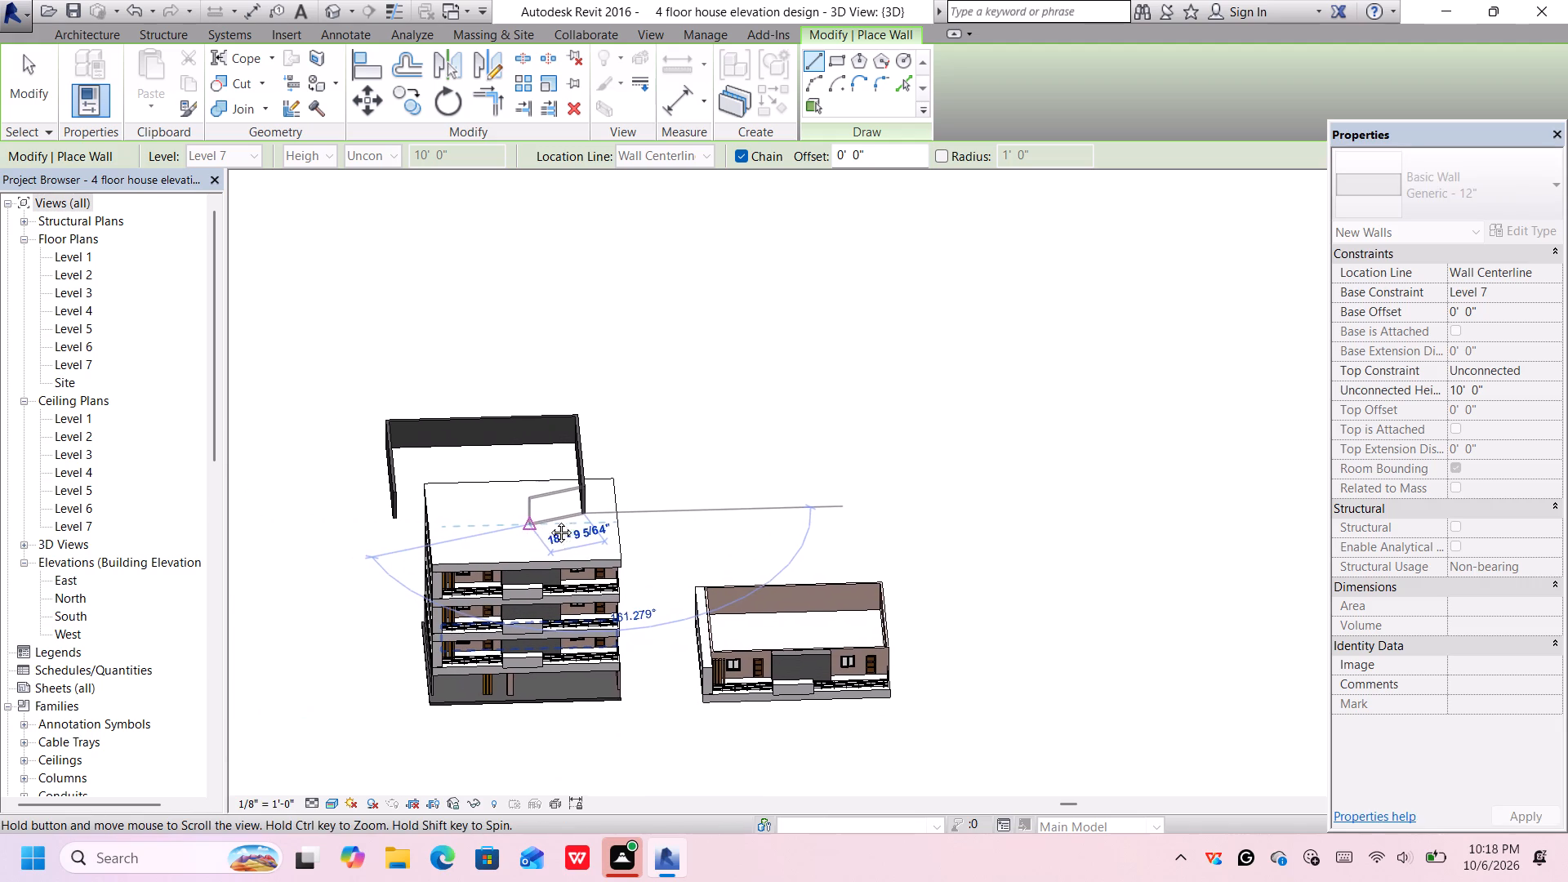
pyautogui.moveTo(549, 520); pyautogui.dragTo(589, 523, button='middle')
pyautogui.scroll(1, 519, 524)
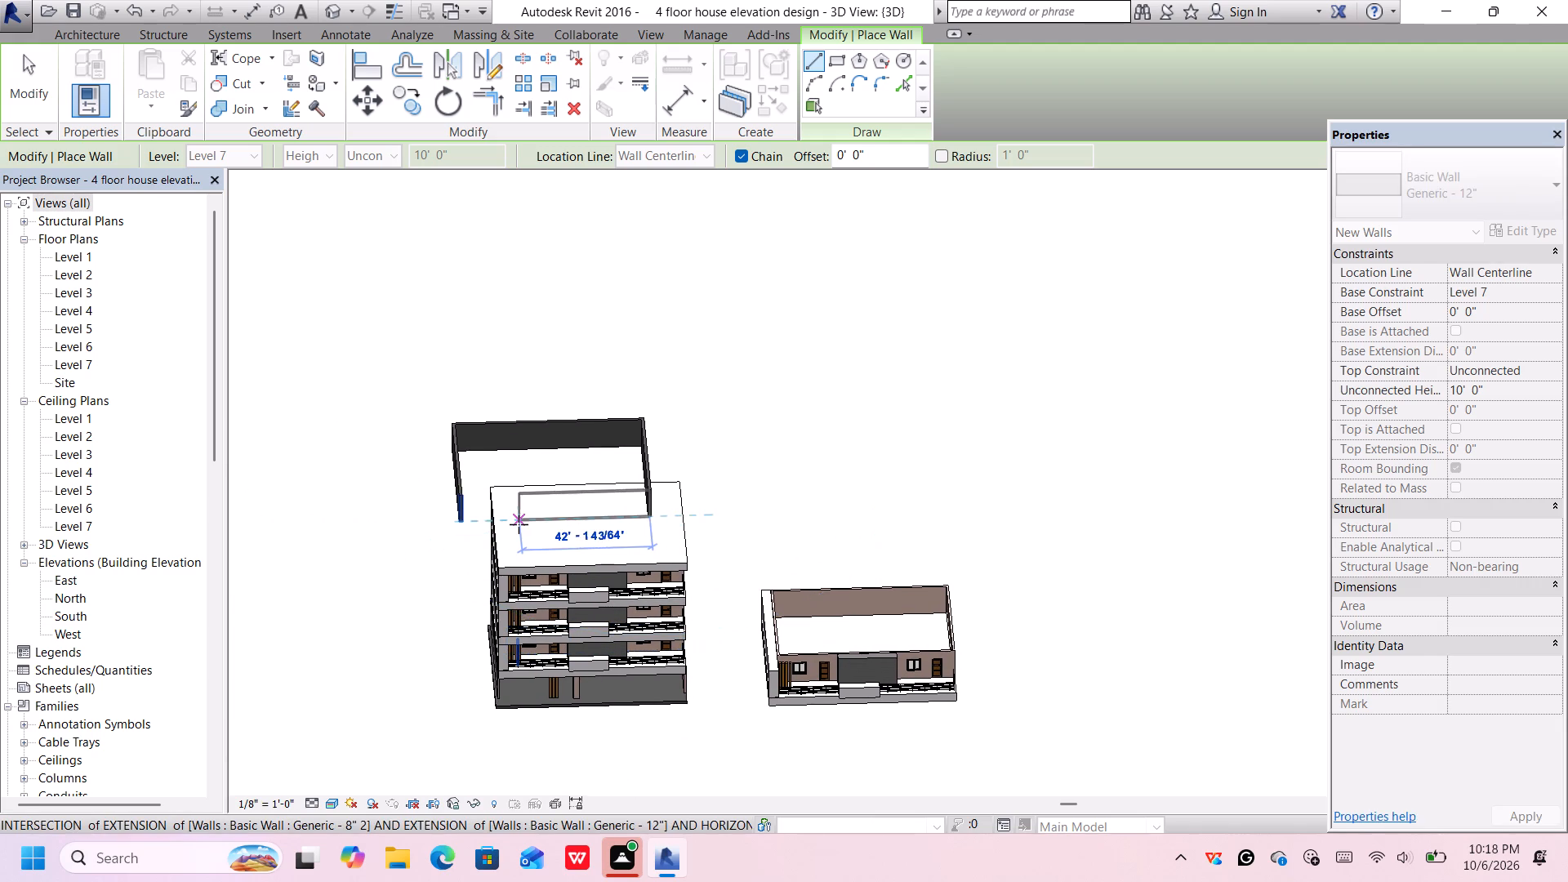
pyautogui.scroll(2, 519, 524)
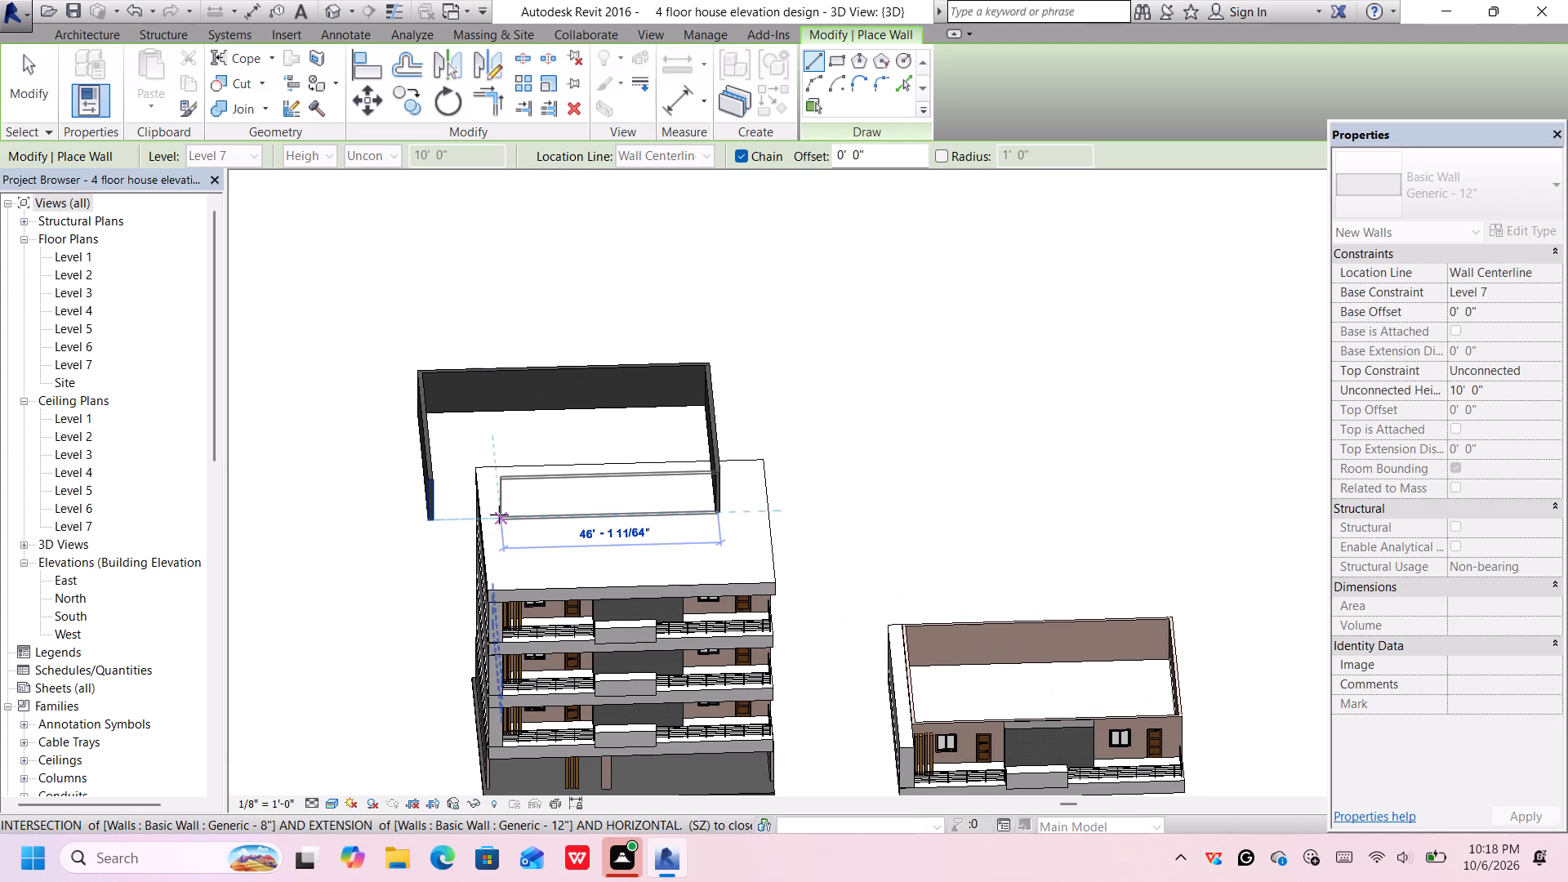
pyautogui.scroll(4, 499, 514)
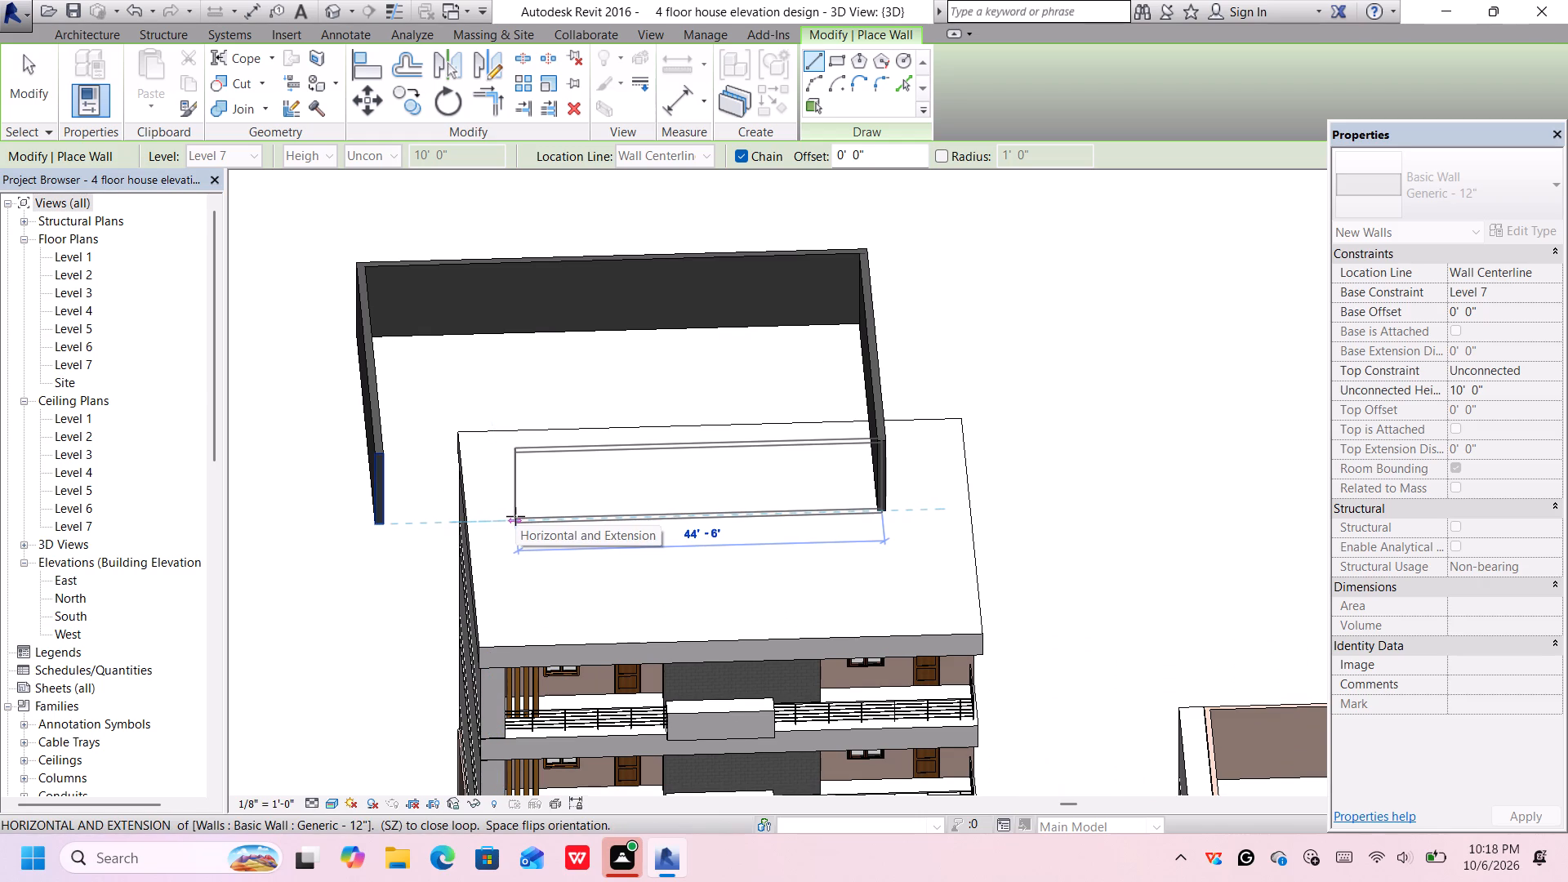
pyautogui.click(515, 516)
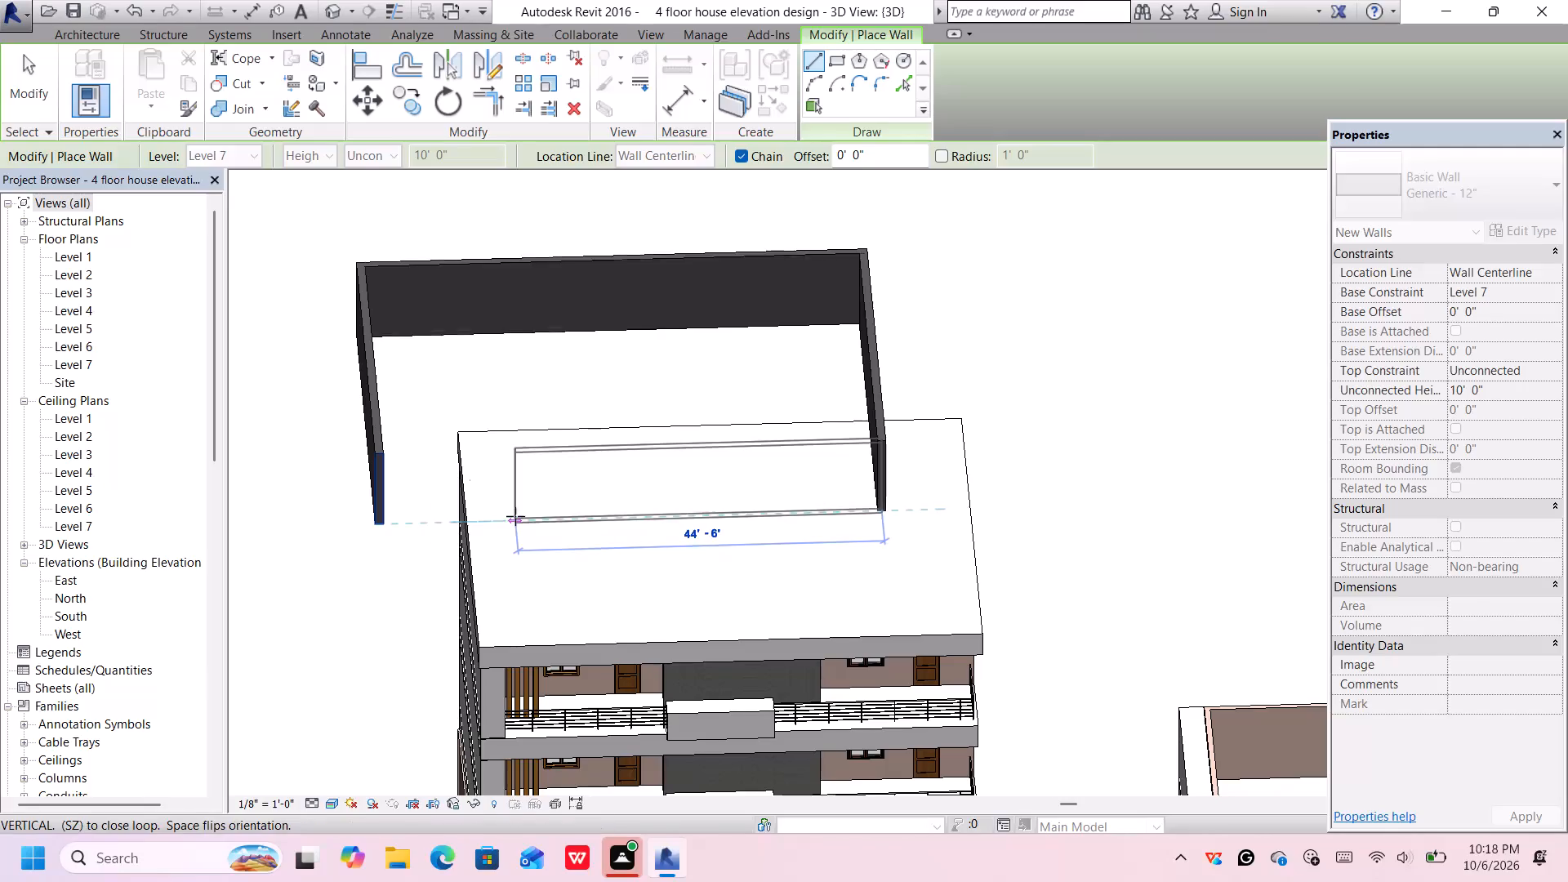
pyautogui.press('space')
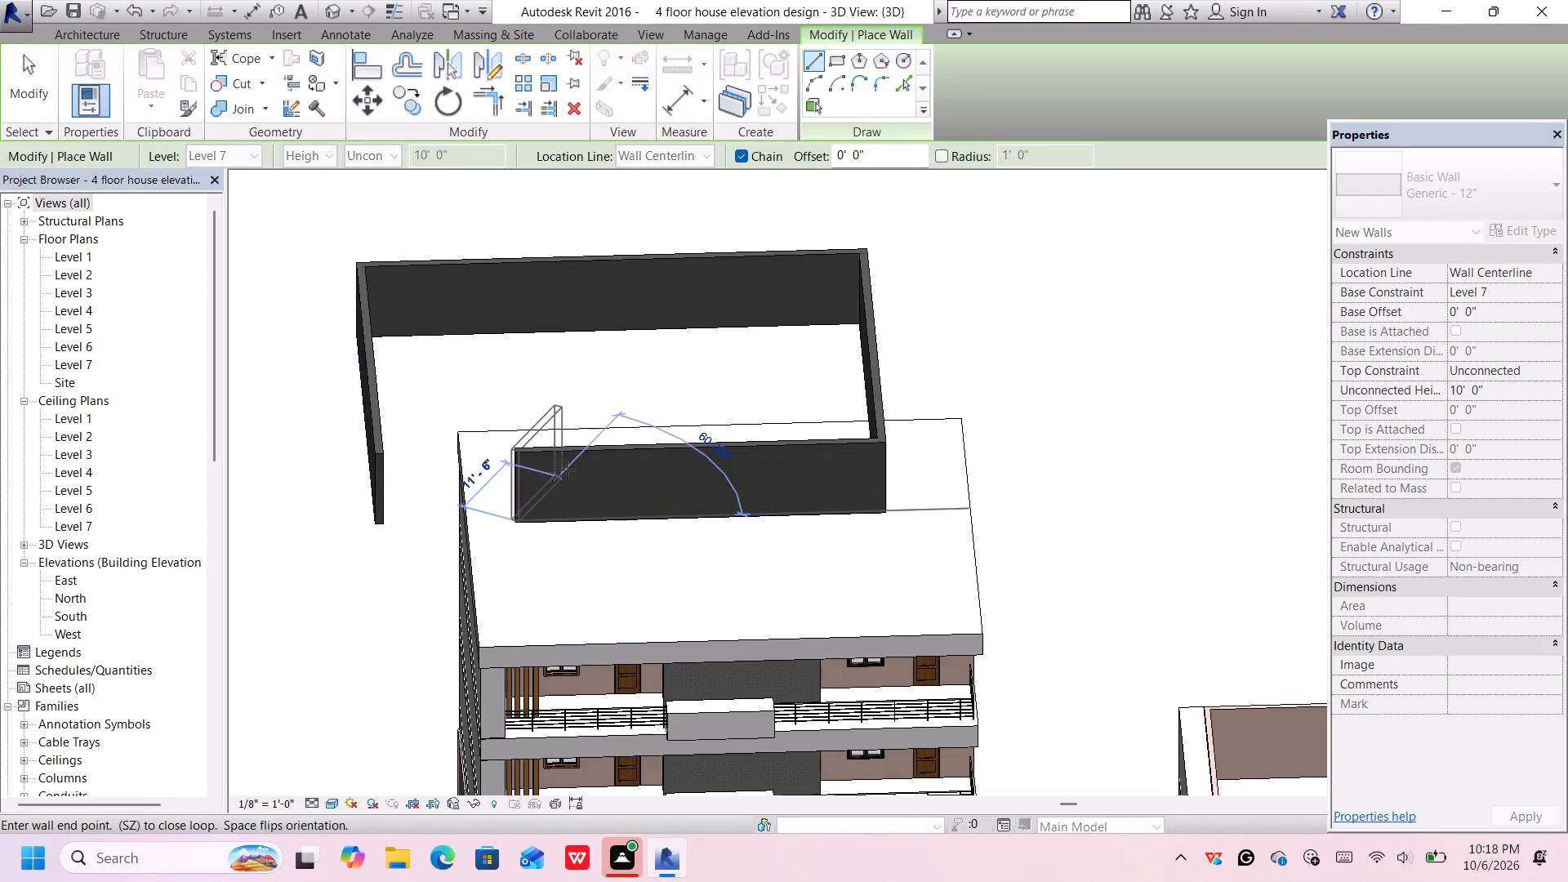
pyautogui.press('Escape')
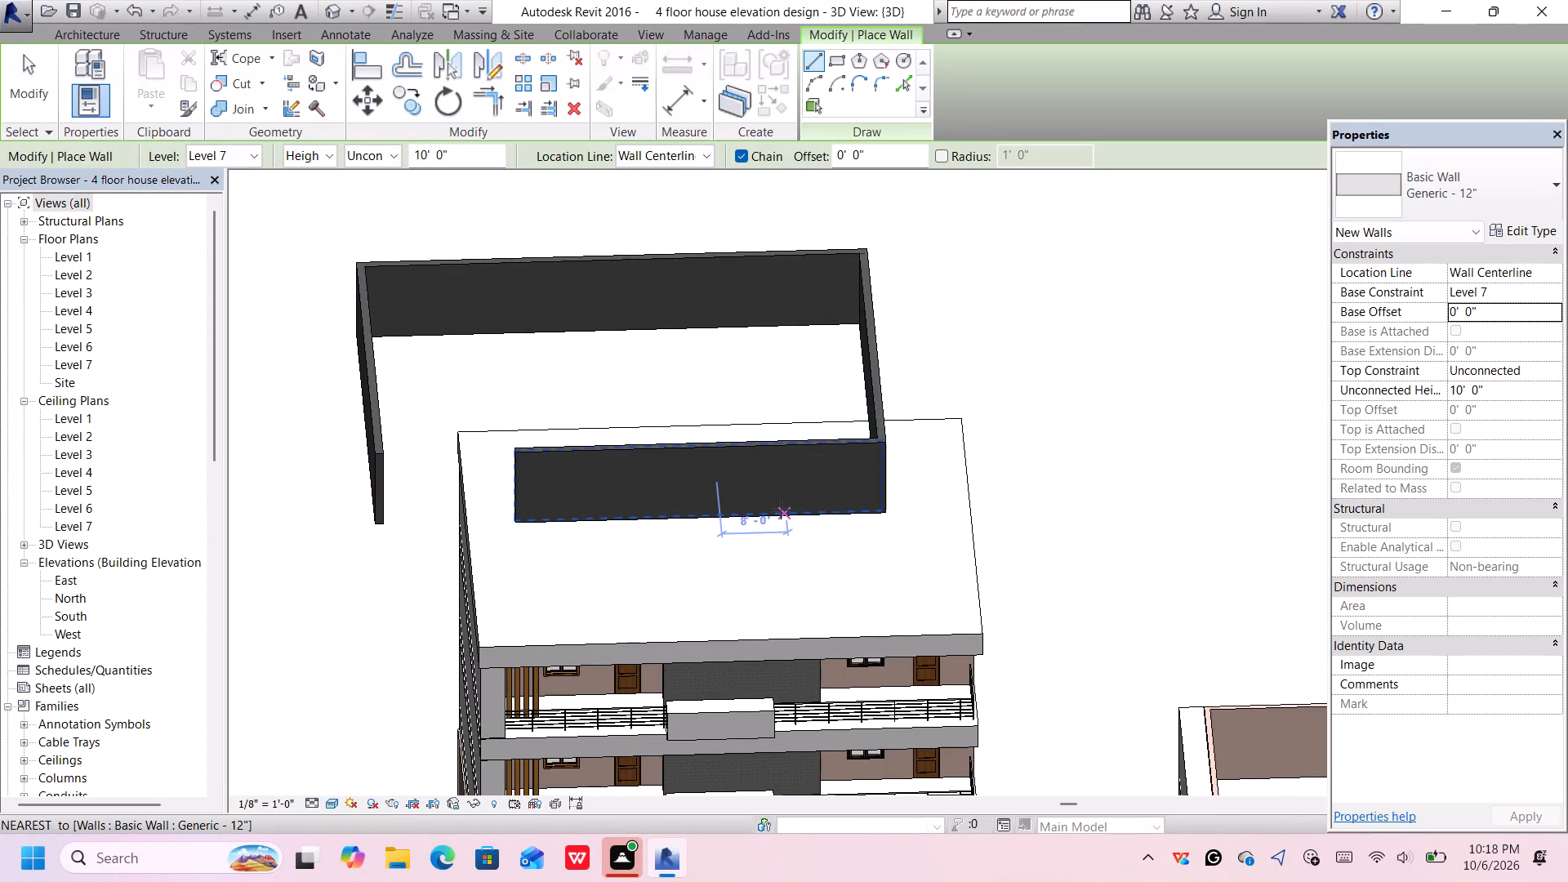
pyautogui.press('space')
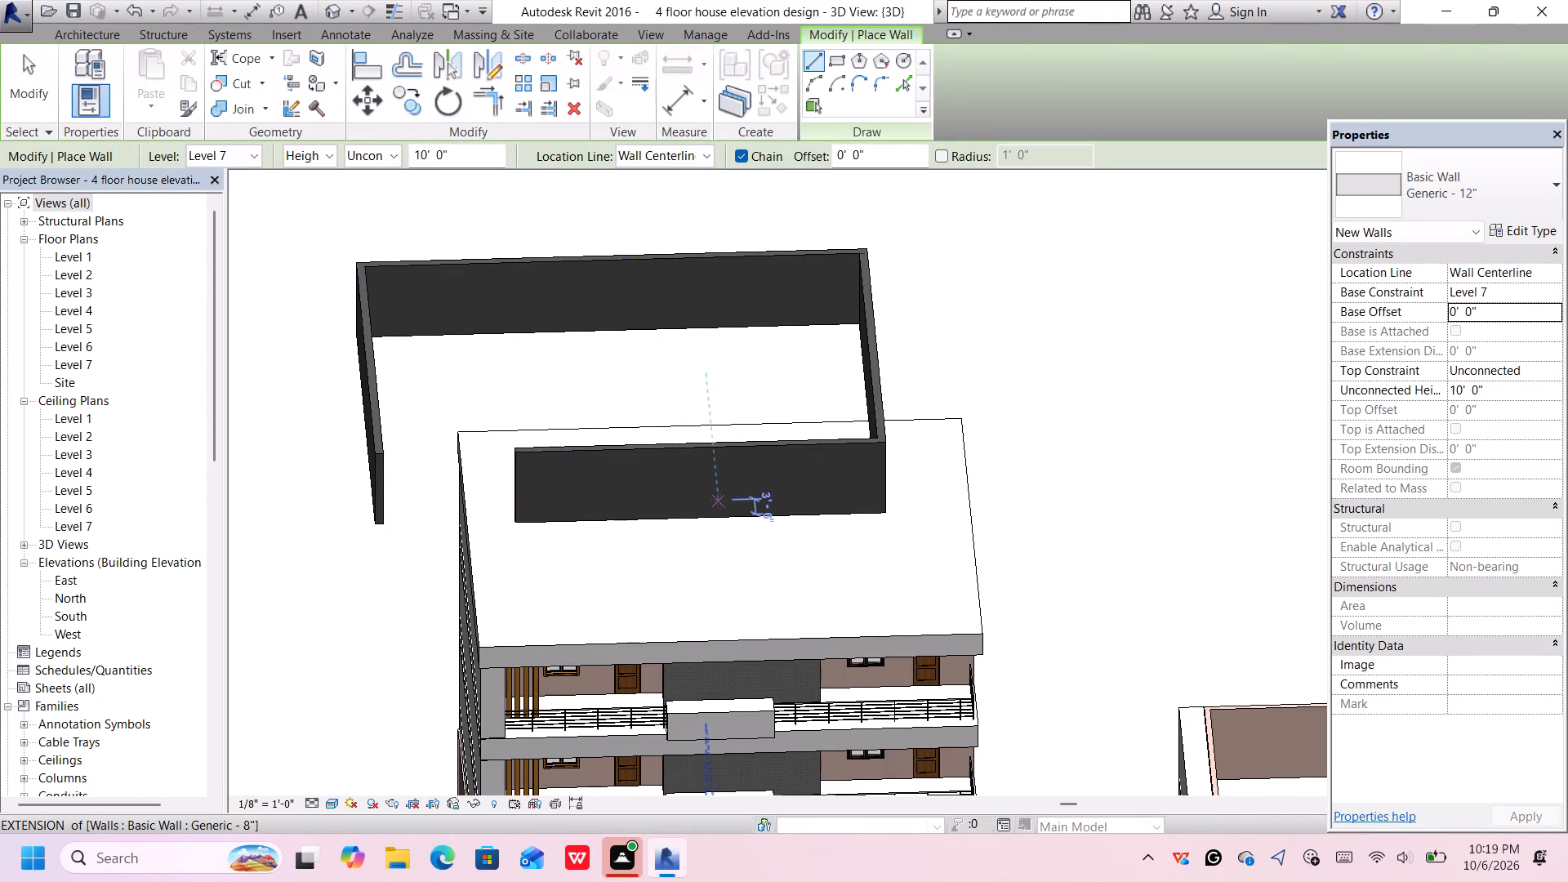
pyautogui.press('Escape')
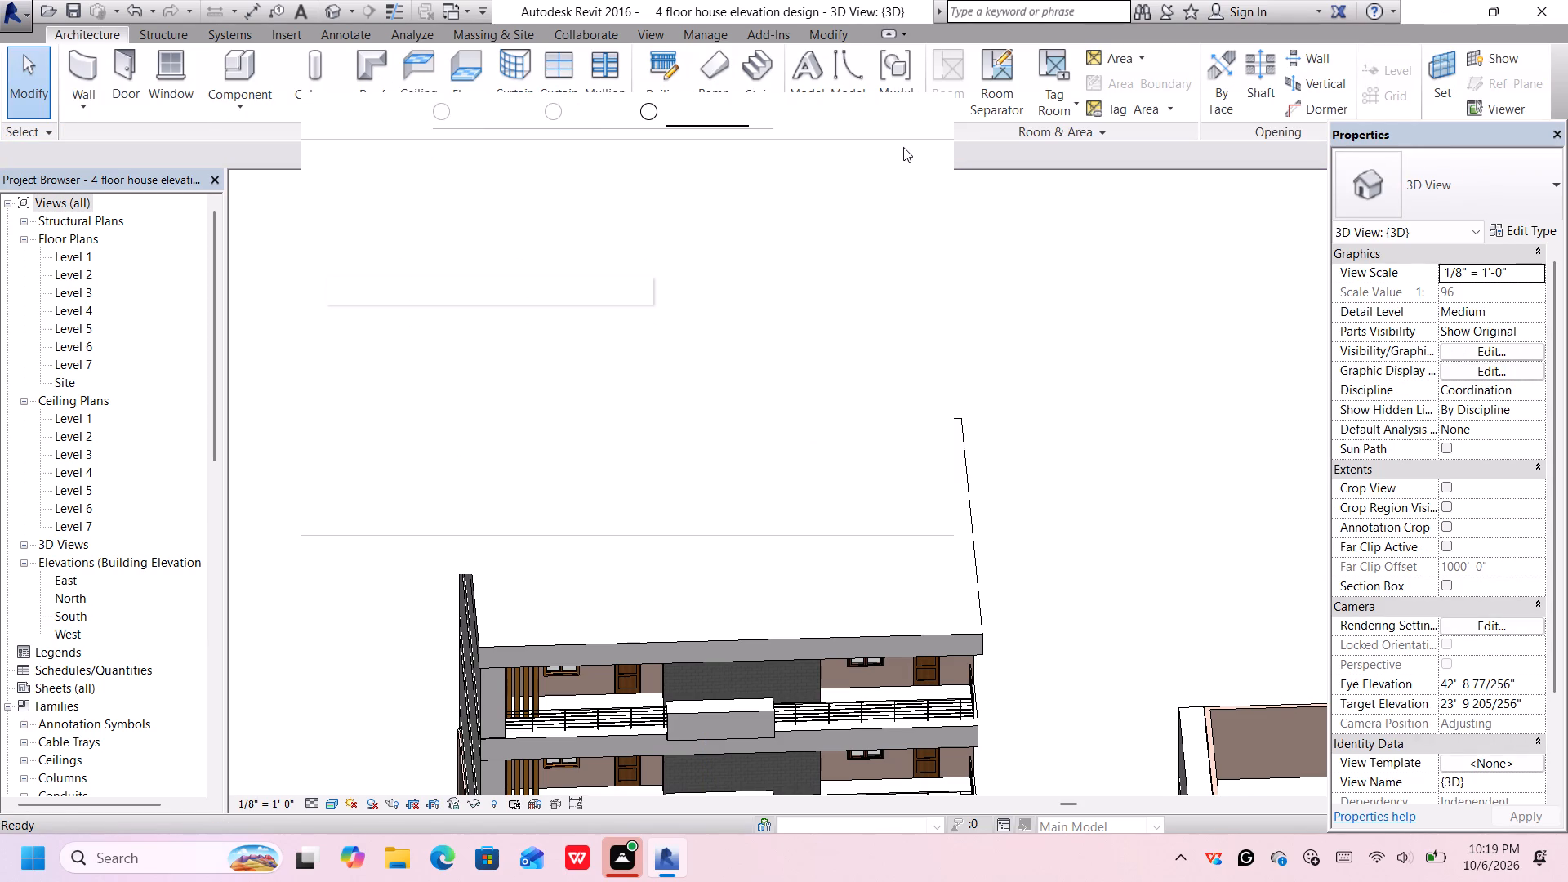
pyautogui.click(907, 111)
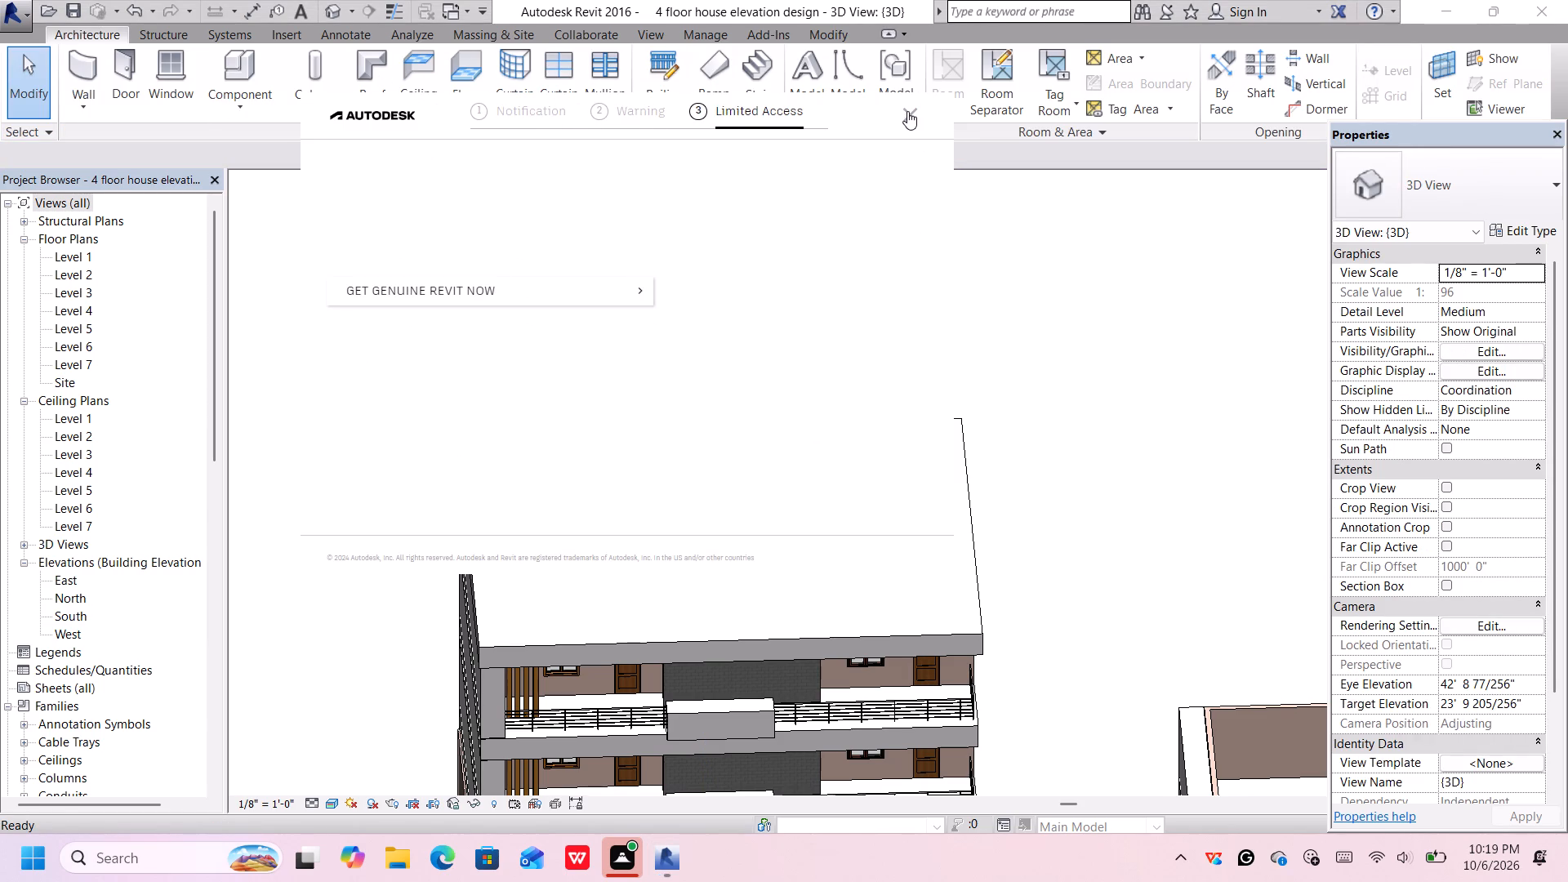
# Select all four Level 7 walls and nudge them together across the top slab toward its balcony front.
pyautogui.click(671, 475)
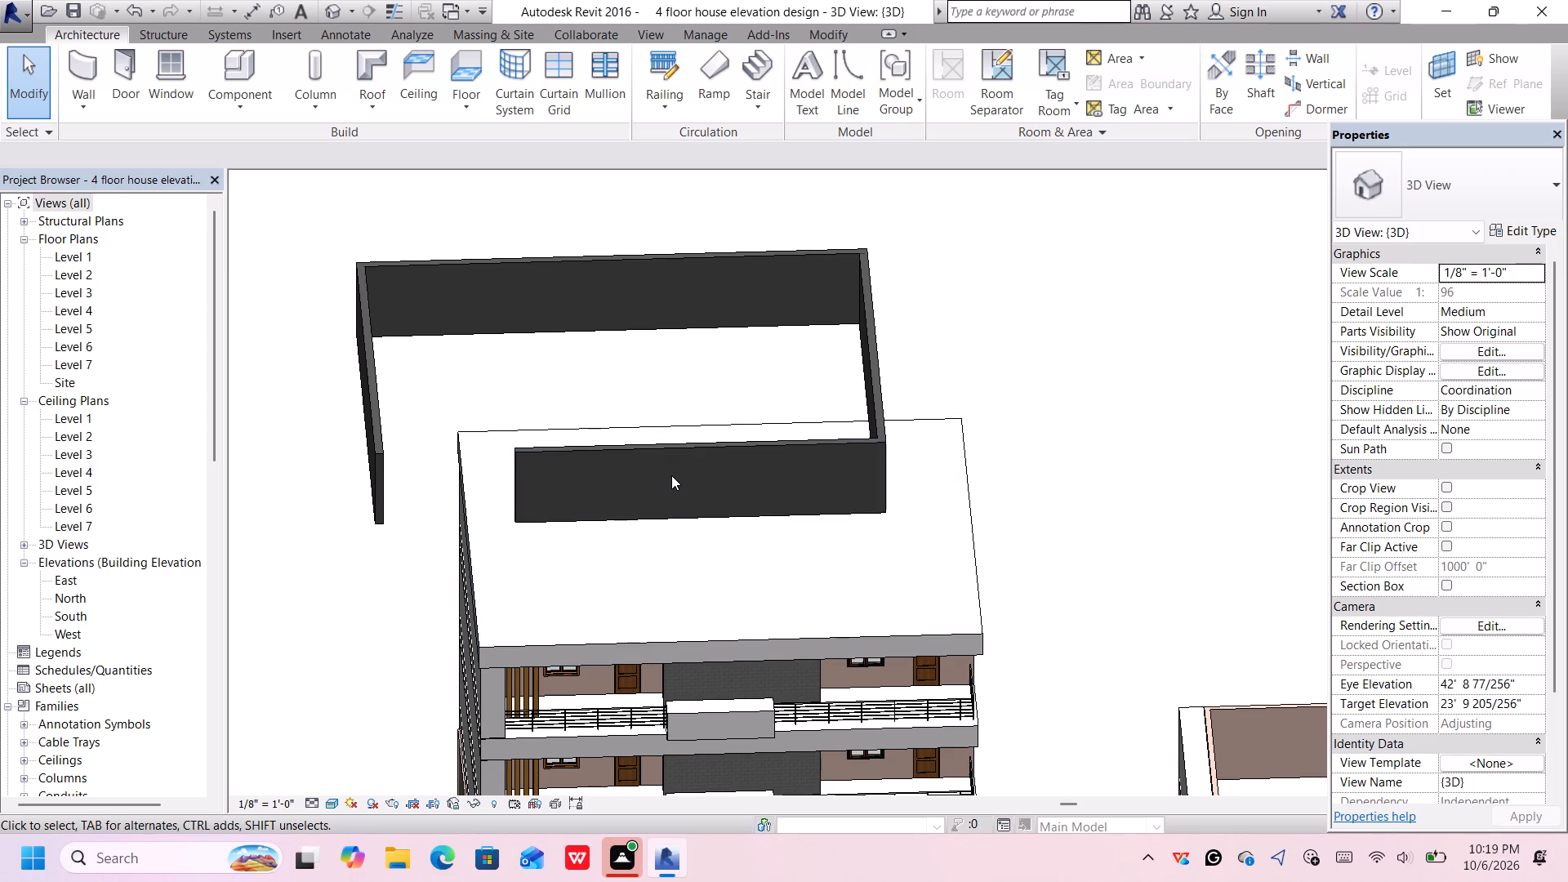
pyautogui.click(654, 469)
pyautogui.click(609, 277)
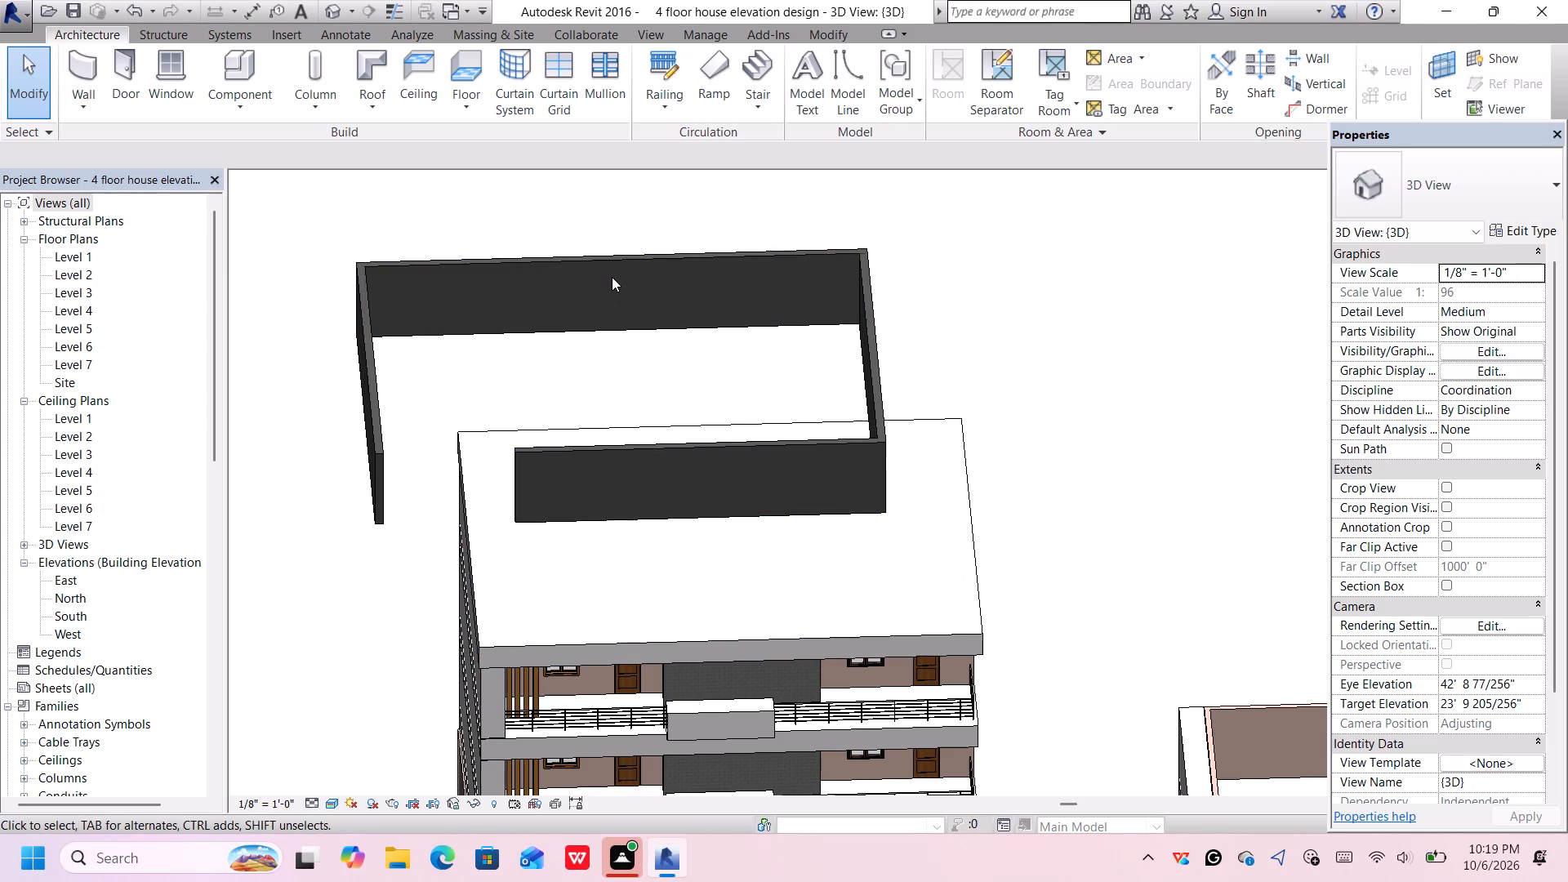
pyautogui.doubleClick(612, 283)
pyautogui.doubleClick(615, 300)
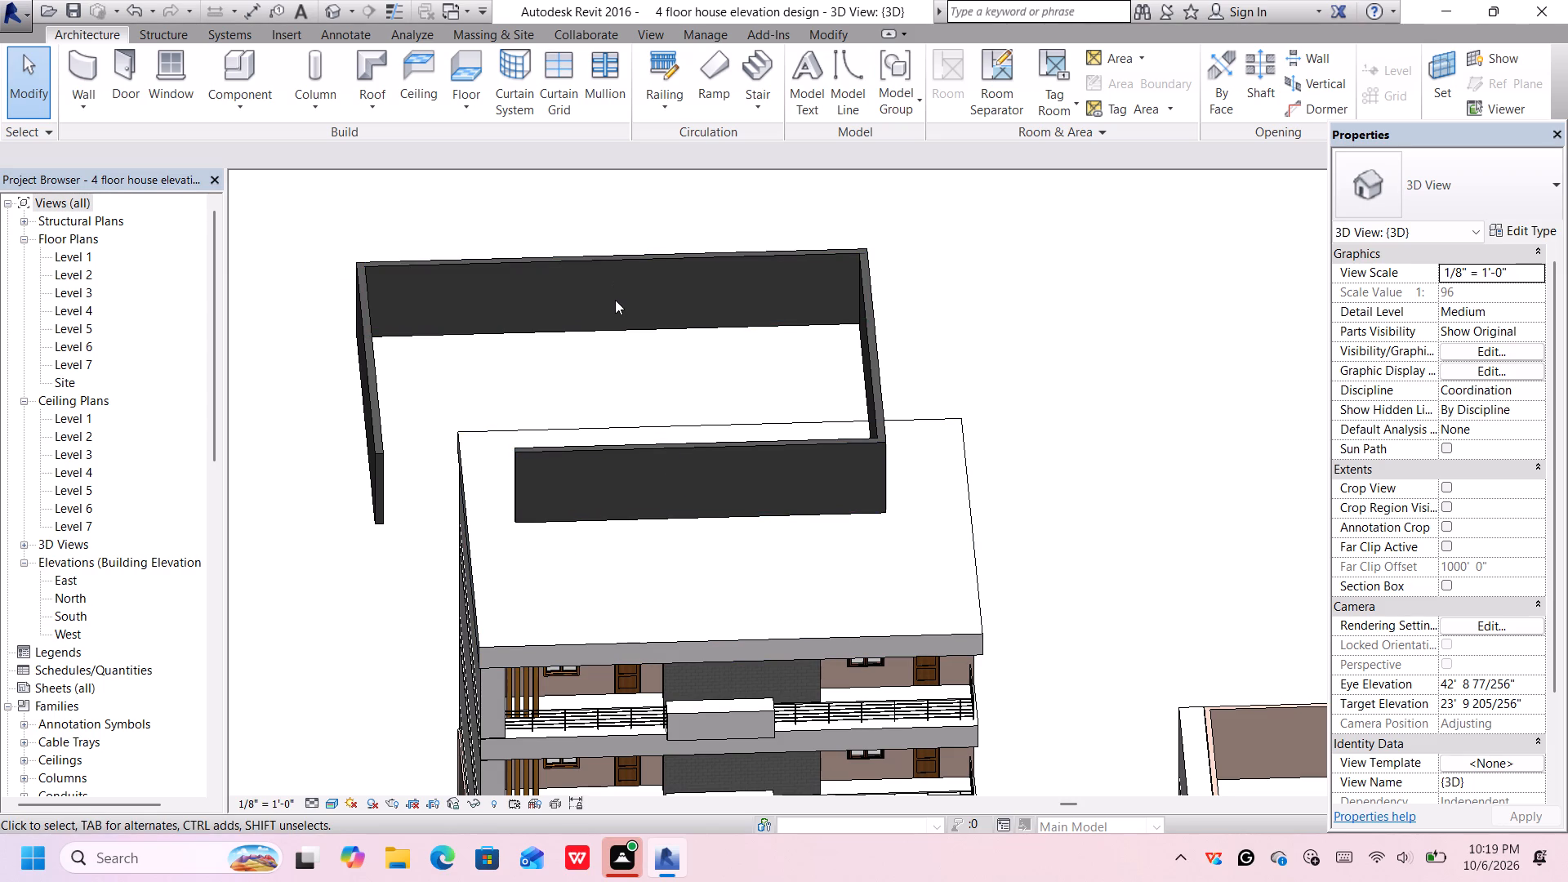
pyautogui.doubleClick(612, 301)
pyautogui.click(474, 263)
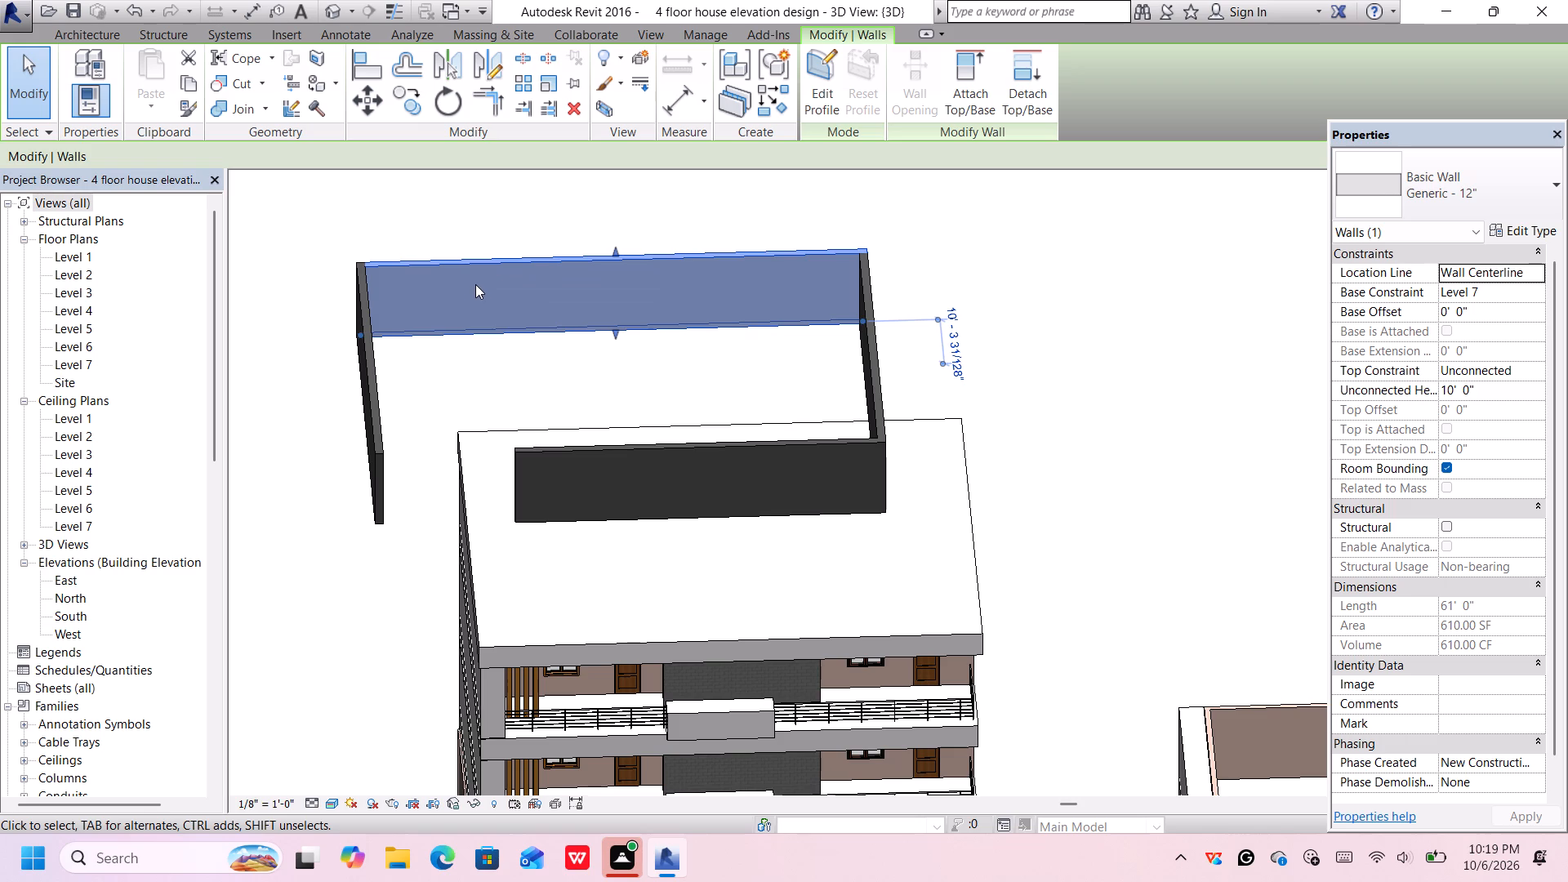
pyautogui.keyDown('ctrl'); pyautogui.click(369, 345); pyautogui.keyUp('ctrl')
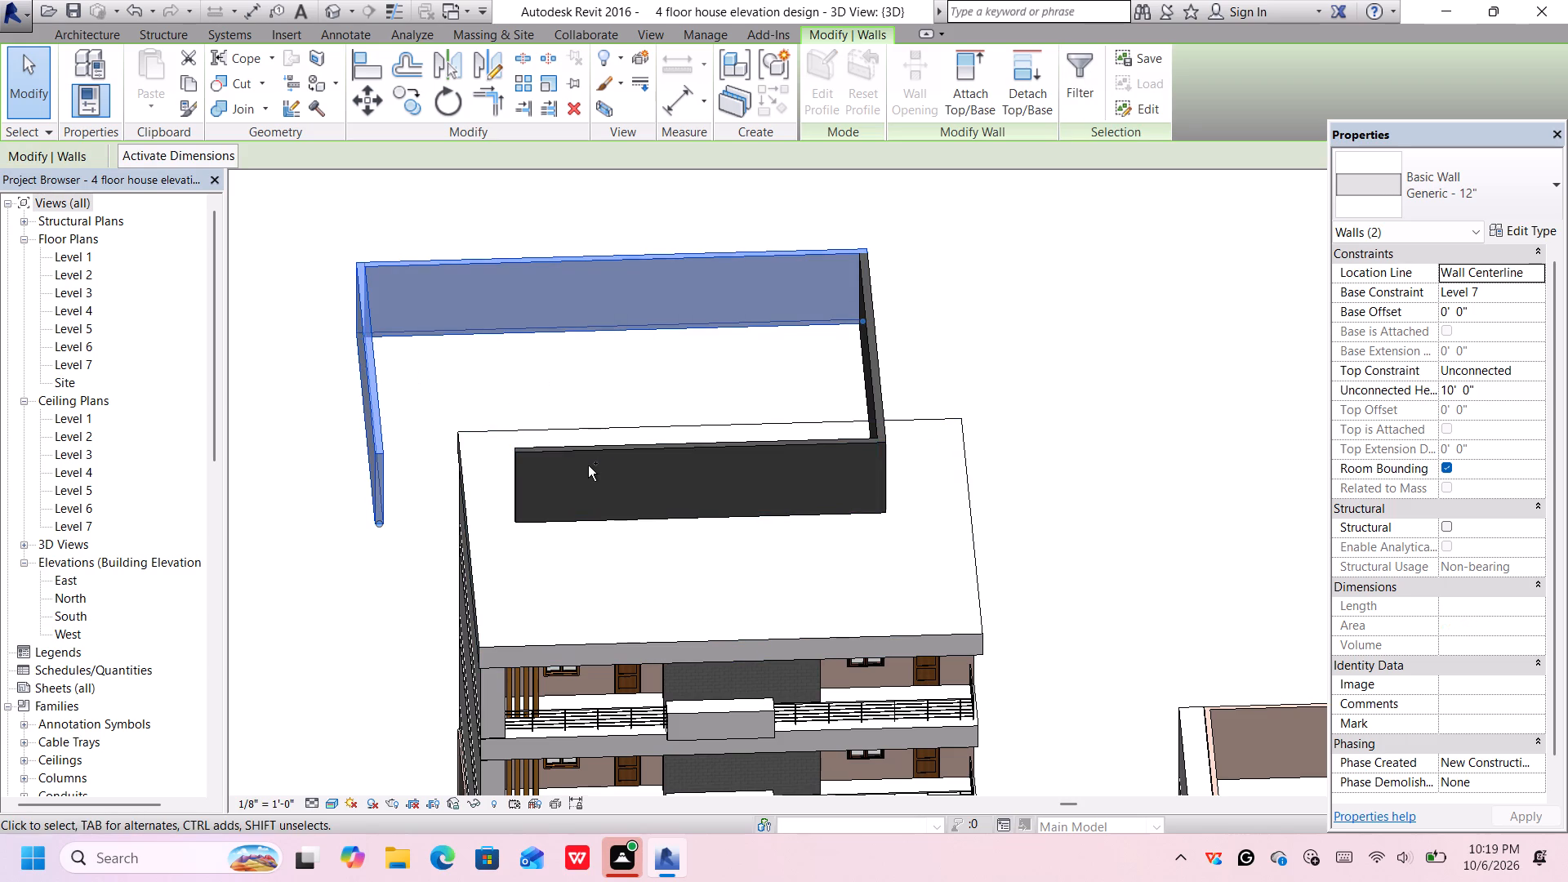
pyautogui.keyDown('ctrl'); pyautogui.click(588, 465); pyautogui.keyUp('ctrl')
pyautogui.keyDown('ctrl'); pyautogui.click(606, 461); pyautogui.keyUp('ctrl')
pyautogui.keyDown('ctrl'); pyautogui.click(617, 451); pyautogui.keyUp('ctrl')
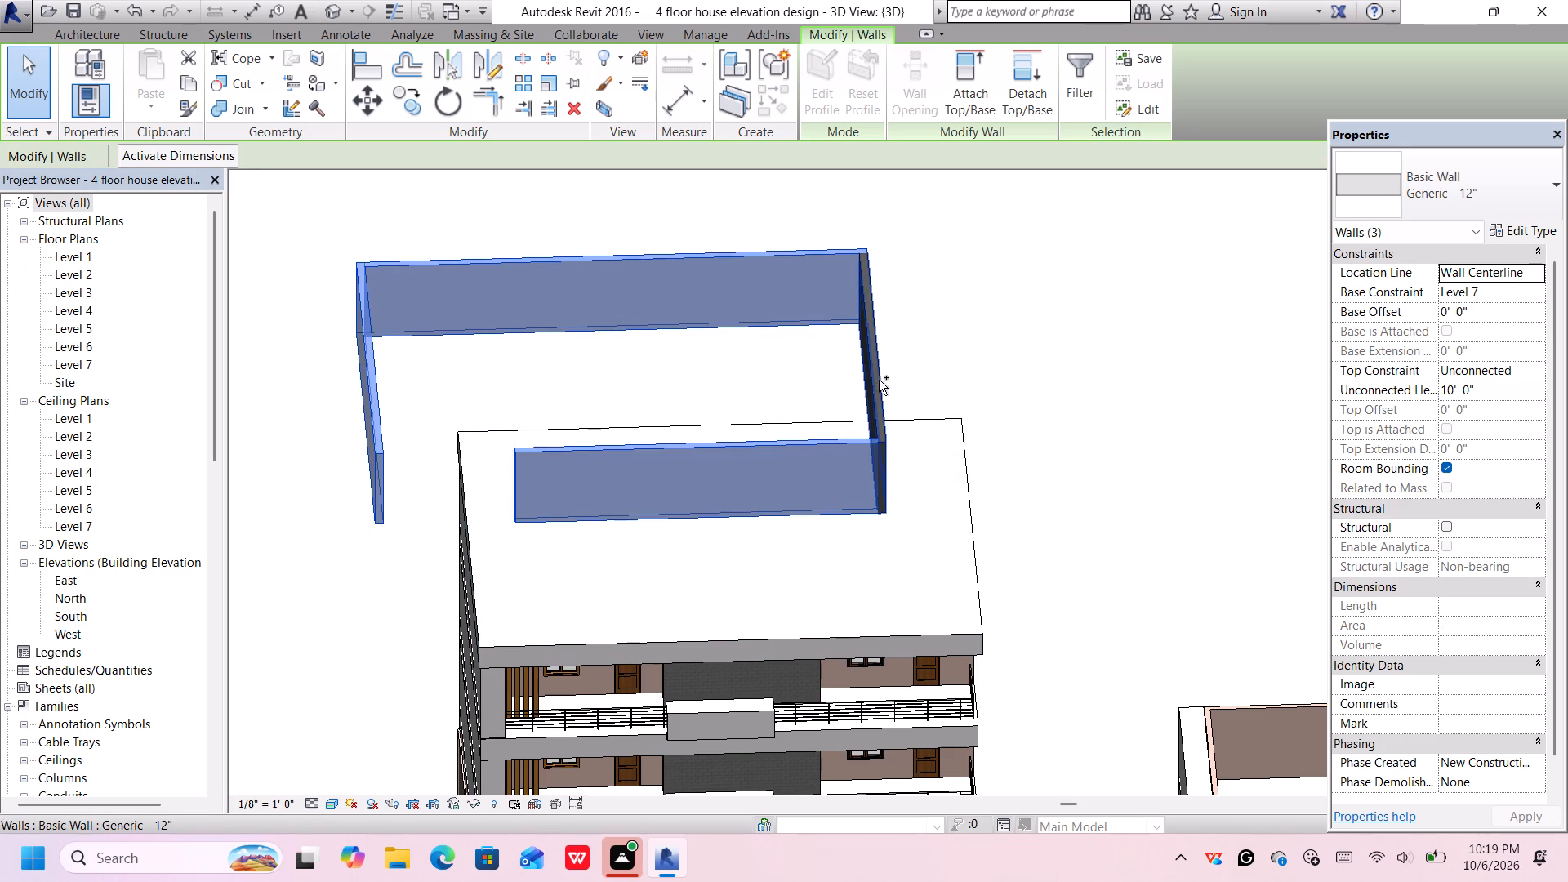
pyautogui.keyDown('ctrl'); pyautogui.click(877, 364); pyautogui.keyUp('ctrl')
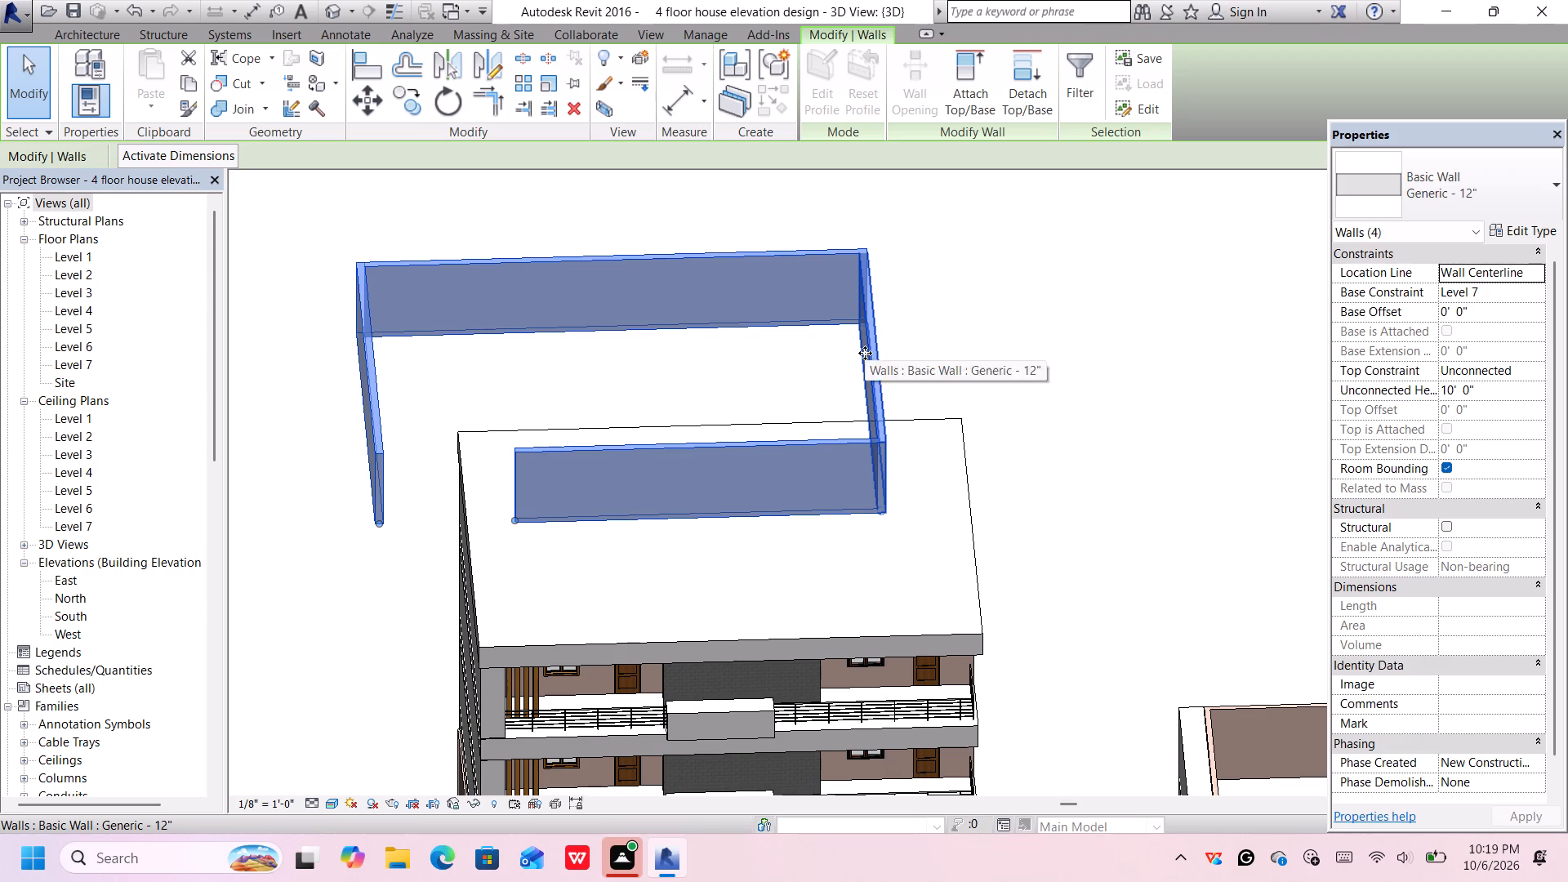
pyautogui.hotkey('ctrl', 'Down')
pyautogui.hotkey('ctrl', 'Down')
pyautogui.hotkey('ctrl', 'Down')
pyautogui.hotkey('ctrl', 'Down')
pyautogui.hotkey('ctrl', 'Down')
pyautogui.hotkey('ctrl', 'Down')
pyautogui.hotkey('ctrl', 'Down')
pyautogui.hotkey('ctrl', 'Down')
pyautogui.hotkey('ctrl', 'Down')
pyautogui.hotkey('ctrl', 'Down')
pyautogui.hotkey('ctrl', 'Down')
pyautogui.hotkey('ctrl', 'Down')
pyautogui.hotkey('ctrl', 'Down')
pyautogui.hotkey('ctrl', 'Down')
pyautogui.hotkey('ctrl', 'Down')
pyautogui.hotkey('ctrl', 'Down')
pyautogui.hotkey('ctrl', 'Down')
pyautogui.hotkey('ctrl', 'Down')
pyautogui.hotkey('ctrl', 'Down')
pyautogui.hotkey('ctrl', 'Down')
pyautogui.hotkey('ctrl', 'Down')
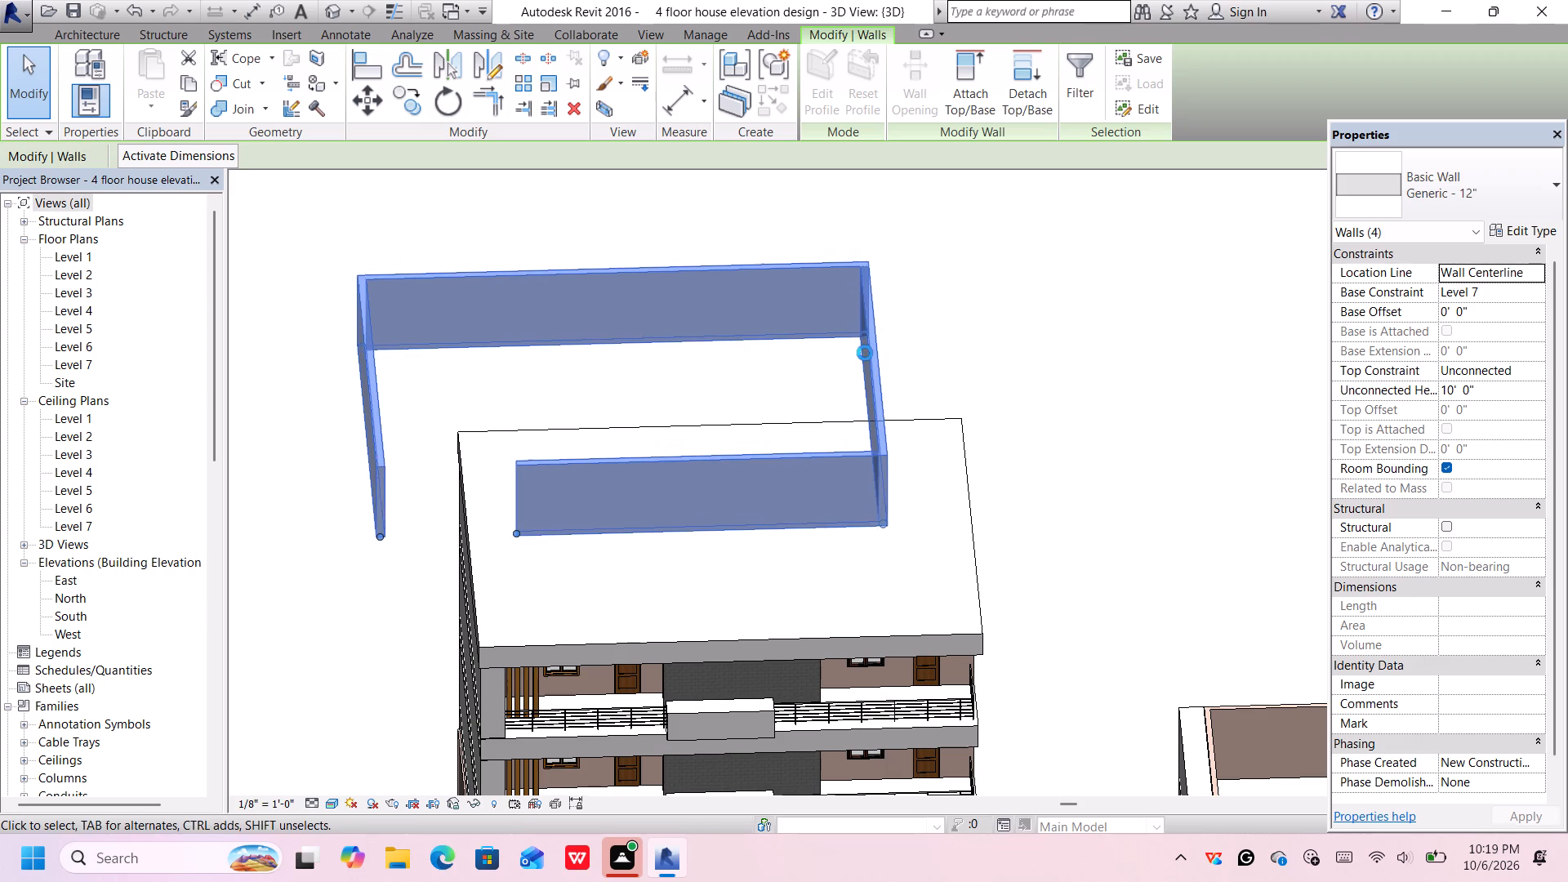
pyautogui.hotkey('ctrl', 'Down')
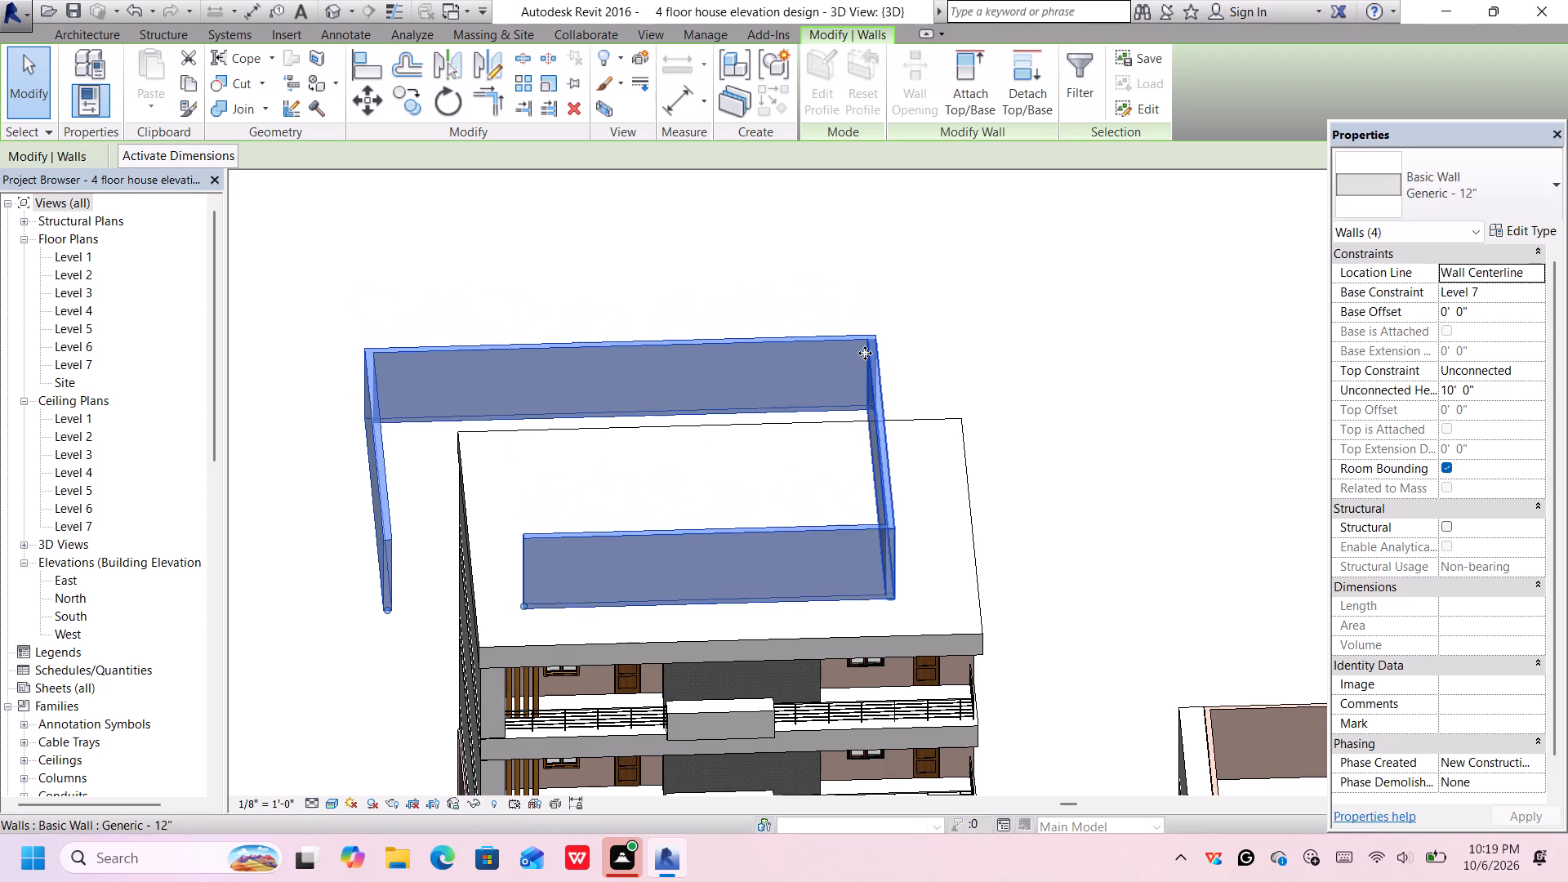
pyautogui.hotkey('ctrl', 'Down')
pyautogui.hotkey('ctrl', 'Down')
pyautogui.hotkey('ctrl', 'Down')
pyautogui.hotkey('ctrl', 'Down')
pyautogui.hotkey('ctrl', 'Down')
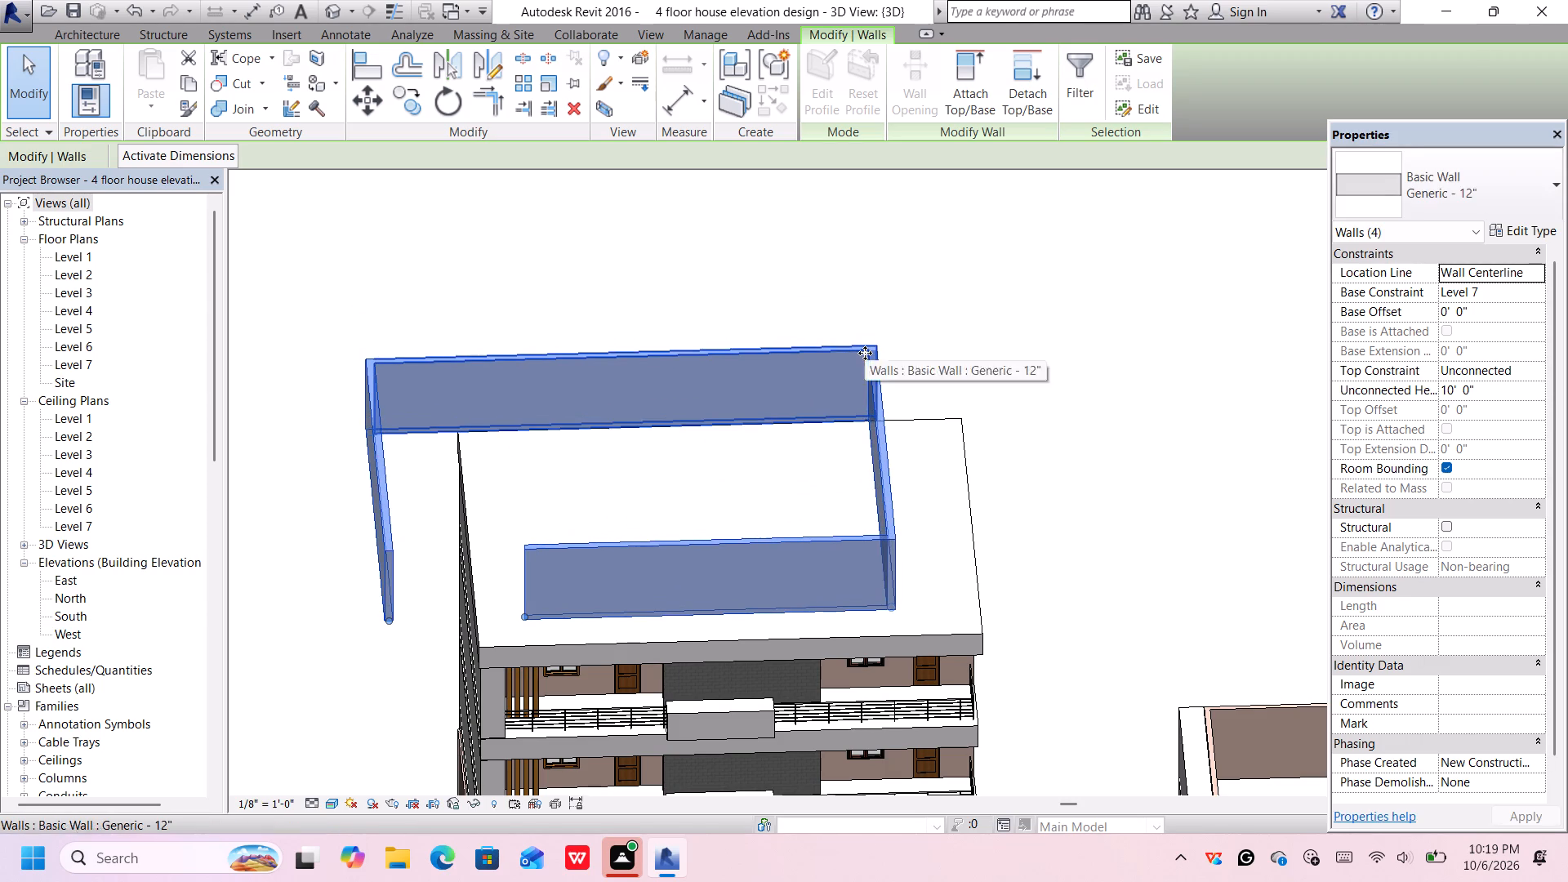
# Nudge the four selected walls sideways toward the brown facade and back to line them up with the slab's side edges, finishing with the selection cleared.
pyautogui.hotkey('ctrl', 'Right')
pyautogui.hotkey('ctrl', 'Right')
pyautogui.hotkey('ctrl', 'Right')
pyautogui.hotkey('ctrl', 'Right')
pyautogui.hotkey('ctrl', 'Right')
pyautogui.hotkey('ctrl', 'Right')
pyautogui.hotkey('ctrl', 'Right')
pyautogui.hotkey('ctrl', 'Right')
pyautogui.hotkey('ctrl', 'Right')
pyautogui.hotkey('ctrl', 'Right')
pyautogui.hotkey('ctrl', 'Right')
pyautogui.hotkey('ctrl', 'Right')
pyautogui.hotkey('ctrl', 'Right')
pyautogui.hotkey('ctrl', 'Right')
pyautogui.hotkey('ctrl', 'Right')
pyautogui.hotkey('ctrl', 'Right')
pyautogui.hotkey('ctrl', 'Right')
pyautogui.hotkey('ctrl', 'Right')
pyautogui.hotkey('ctrl', 'Right')
pyautogui.hotkey('ctrl', 'Right')
pyautogui.hotkey('ctrl', 'Right')
pyautogui.hotkey('ctrl', 'Right')
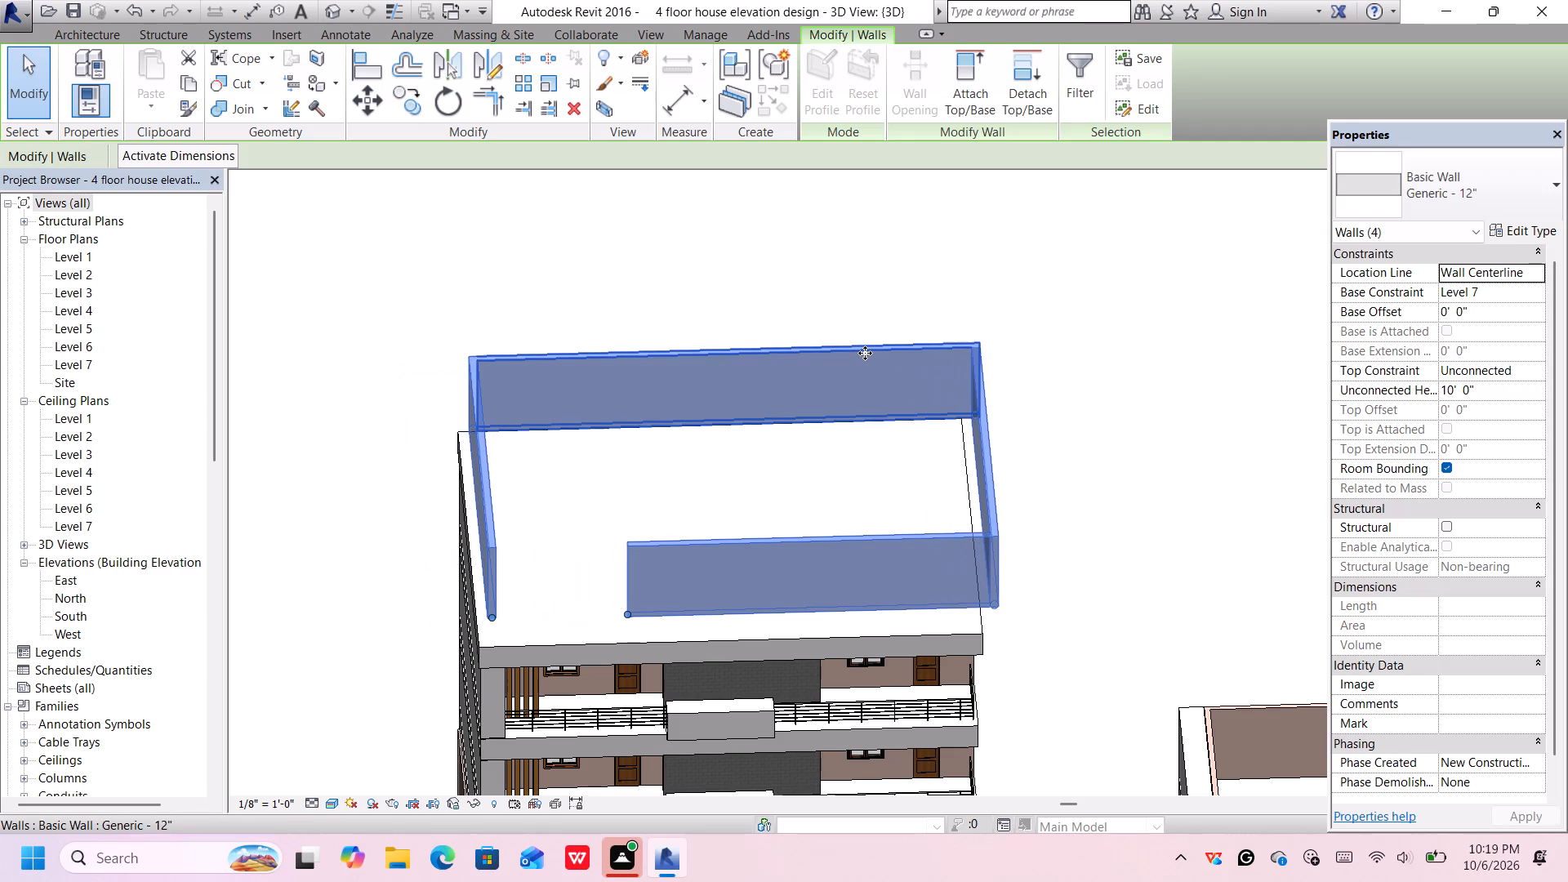
pyautogui.hotkey('ctrl', 'Left')
pyautogui.hotkey('ctrl', 'Left')
pyautogui.hotkey('ctrl', 'Left')
pyautogui.hotkey('ctrl', 'Left')
pyautogui.hotkey('ctrl', 'Left')
pyautogui.hotkey('ctrl', 'Left')
pyautogui.hotkey('ctrl', 'Left')
pyautogui.hotkey('ctrl', 'Left')
pyautogui.hotkey('ctrl', 'Left')
pyautogui.hotkey('ctrl', 'Left')
pyautogui.hotkey('ctrl', 'Left')
pyautogui.hotkey('ctrl', 'Left')
pyautogui.hotkey('ctrl', 'Left')
pyautogui.hotkey('ctrl', 'Left')
pyautogui.hotkey('ctrl', 'Left')
pyautogui.hotkey('ctrl', 'Left')
pyautogui.hotkey('ctrl', 'Left')
pyautogui.hotkey('ctrl', 'Left')
pyautogui.hotkey('ctrl', 'Left')
pyautogui.hotkey('ctrl', 'Left')
pyautogui.hotkey('ctrl', 'Left')
pyautogui.hotkey('ctrl', 'Left')
pyautogui.hotkey('ctrl', 'Left')
pyautogui.hotkey('ctrl', 'Left')
pyautogui.hotkey('ctrl', 'Left')
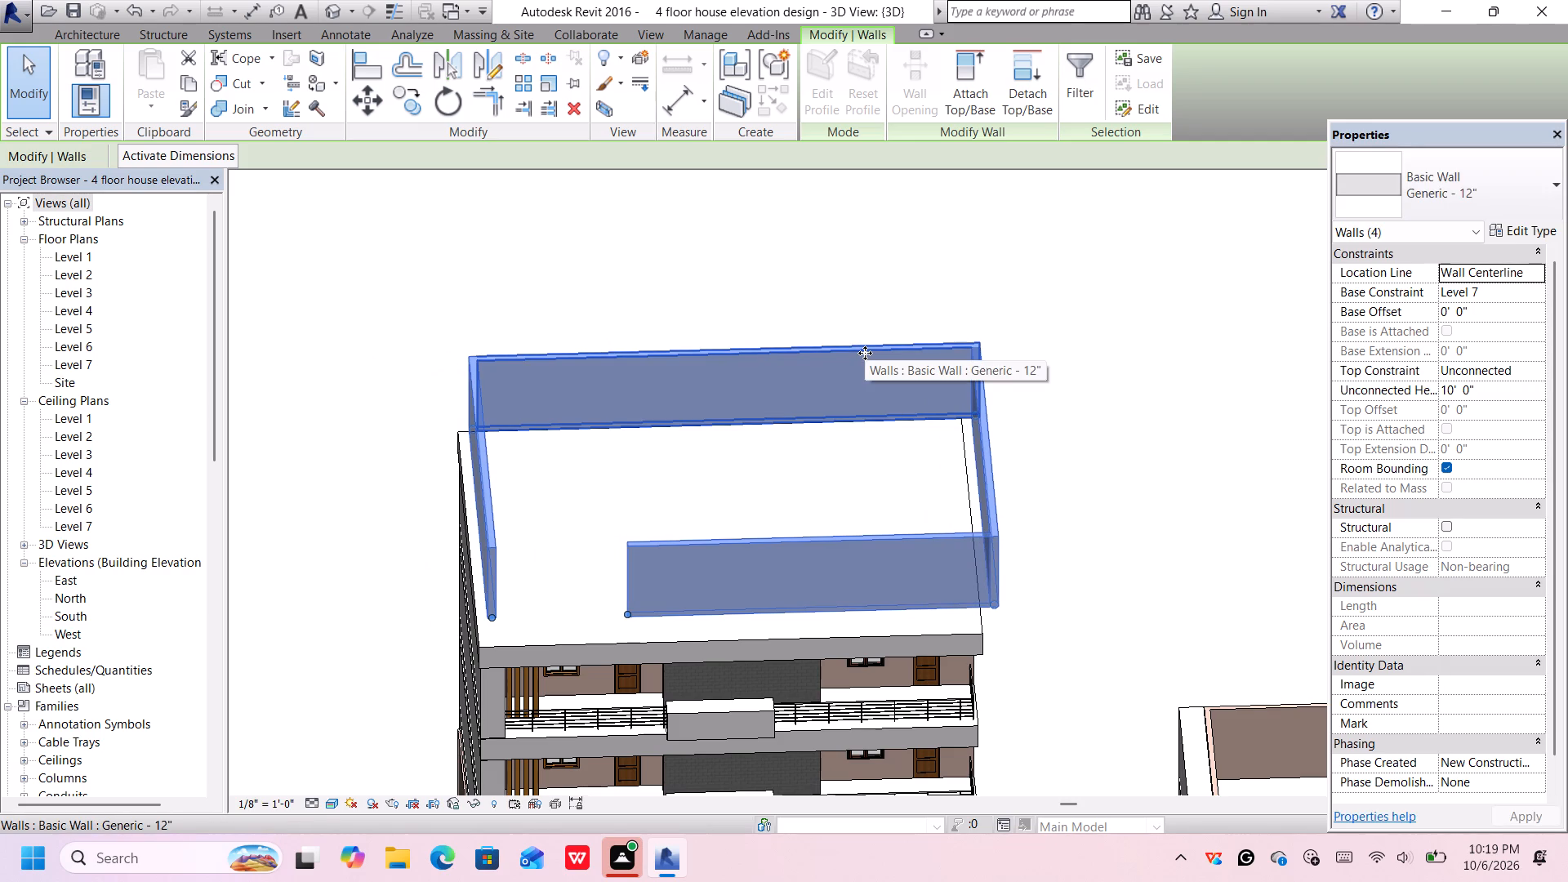
pyautogui.hotkey('ctrl', 'Left')
pyautogui.hotkey('ctrl', 'Left')
pyautogui.hotkey('ctrl', 'Left')
pyautogui.hotkey('ctrl', 'Left')
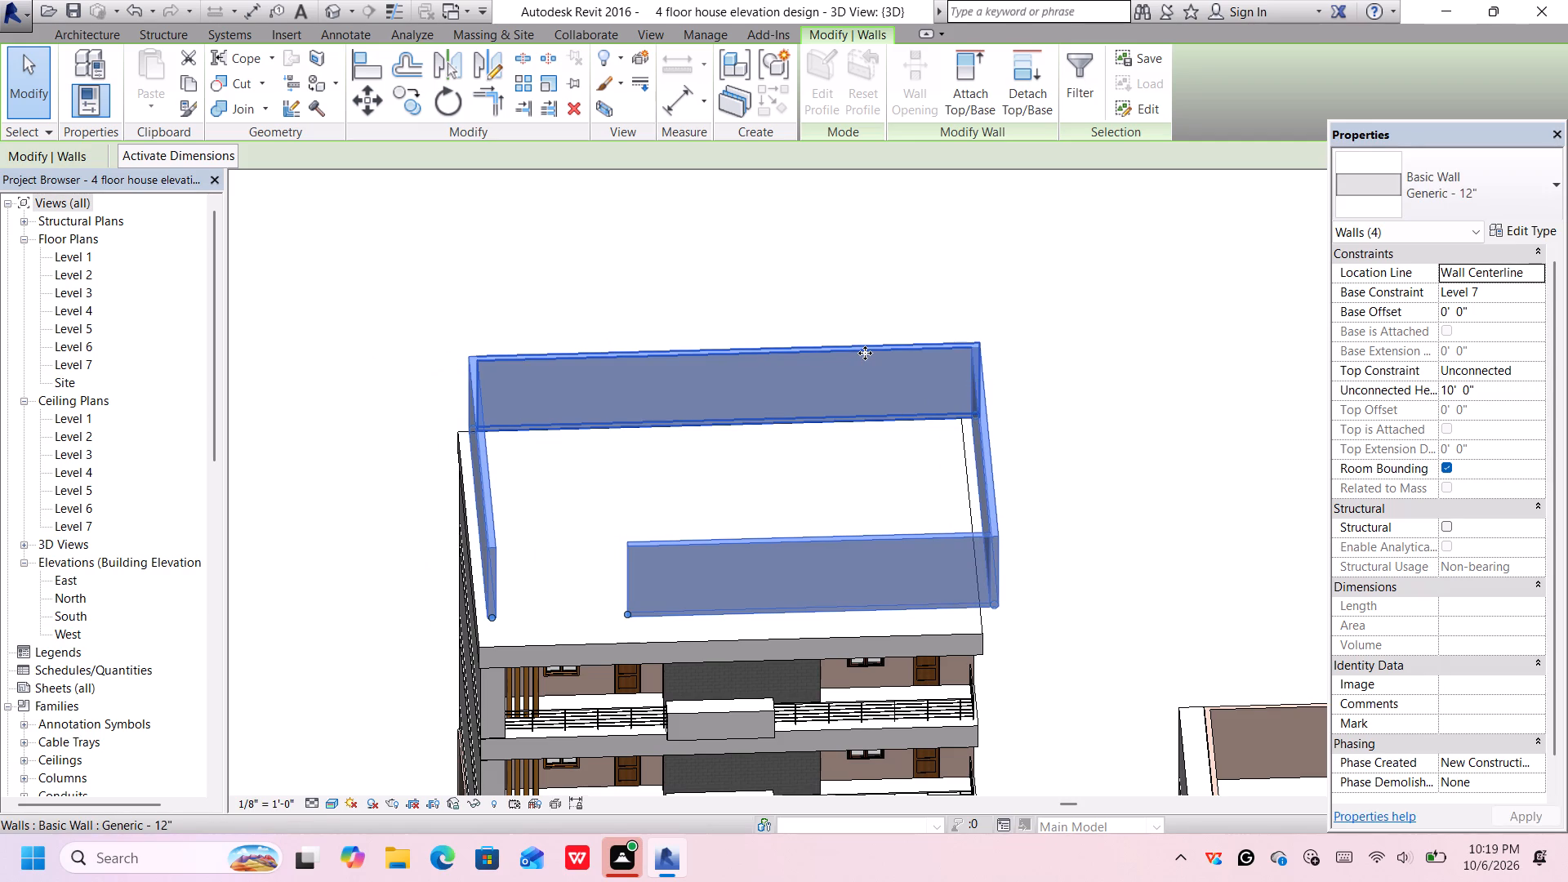
pyautogui.hotkey('ctrl', 'Left')
pyautogui.hotkey('ctrl', 'Left')
pyautogui.hotkey('ctrl', 'Left')
pyautogui.hotkey('ctrl', 'Left')
pyautogui.hotkey('ctrl', 'Left')
pyautogui.hotkey('ctrl', 'Left')
pyautogui.hotkey('ctrl', 'Right')
pyautogui.hotkey('ctrl', 'Left')
pyautogui.hotkey('ctrl', 'Left')
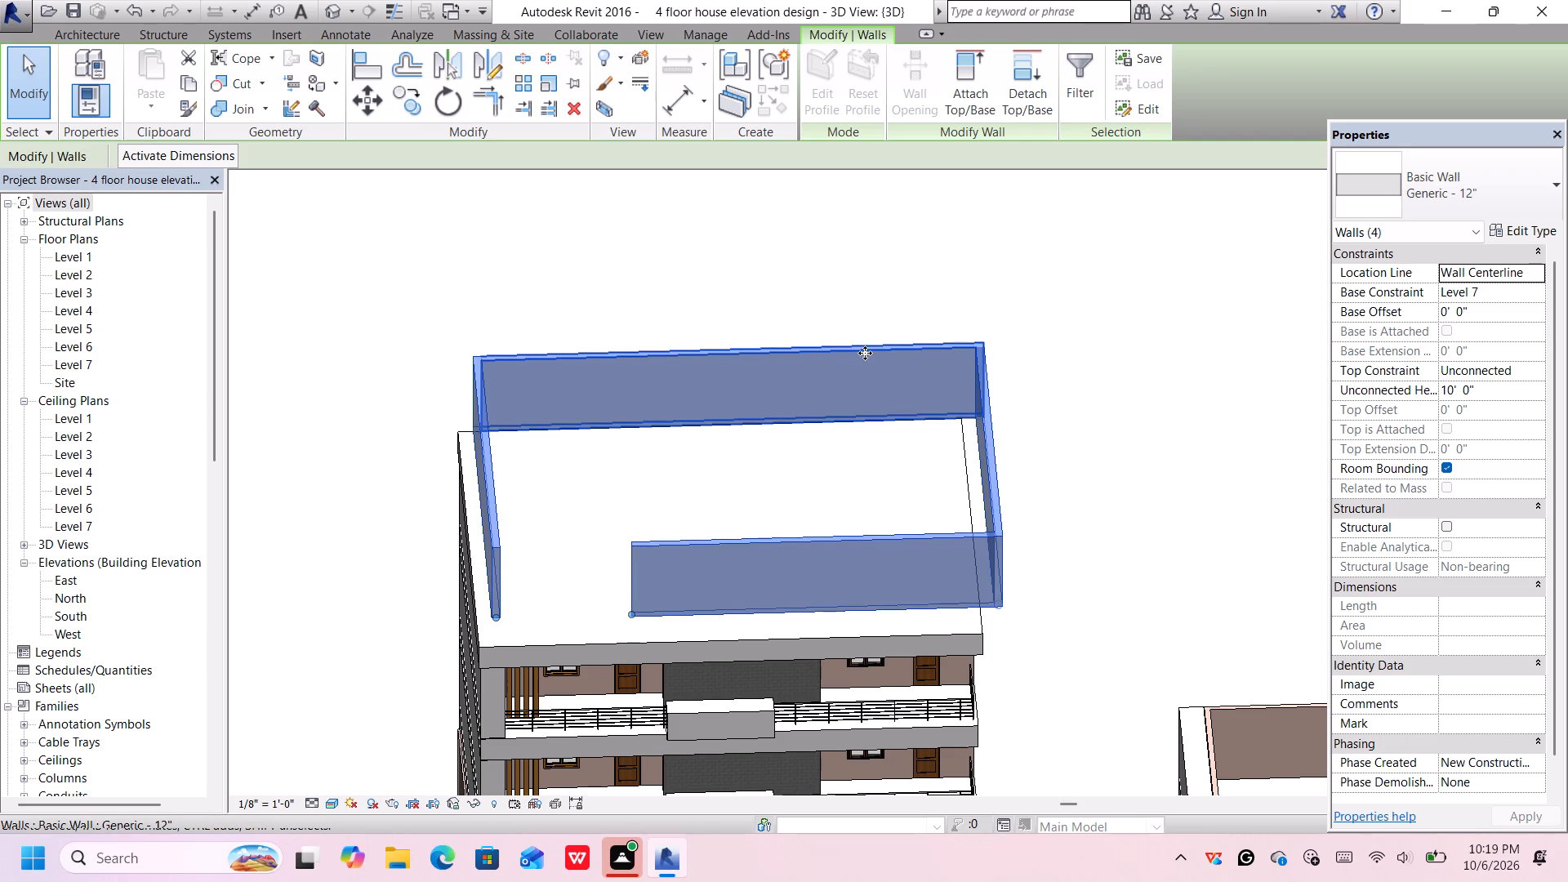
pyautogui.hotkey('ctrl', 'Left')
pyautogui.hotkey('ctrl', 'Left')
pyautogui.hotkey('ctrl', 'Left')
pyautogui.hotkey('ctrl', 'Left')
pyautogui.hotkey('ctrl', 'Left')
pyautogui.hotkey('ctrl', 'Left')
pyautogui.hotkey('ctrl', 'Left')
pyautogui.hotkey('ctrl', 'Left')
pyautogui.hotkey('ctrl', 'Left')
pyautogui.hotkey('ctrl', 'Left')
pyautogui.hotkey('ctrl', 'Left')
pyautogui.hotkey('ctrl', 'Left')
pyautogui.hotkey('ctrl', 'Down')
pyautogui.hotkey('ctrl', 'Up')
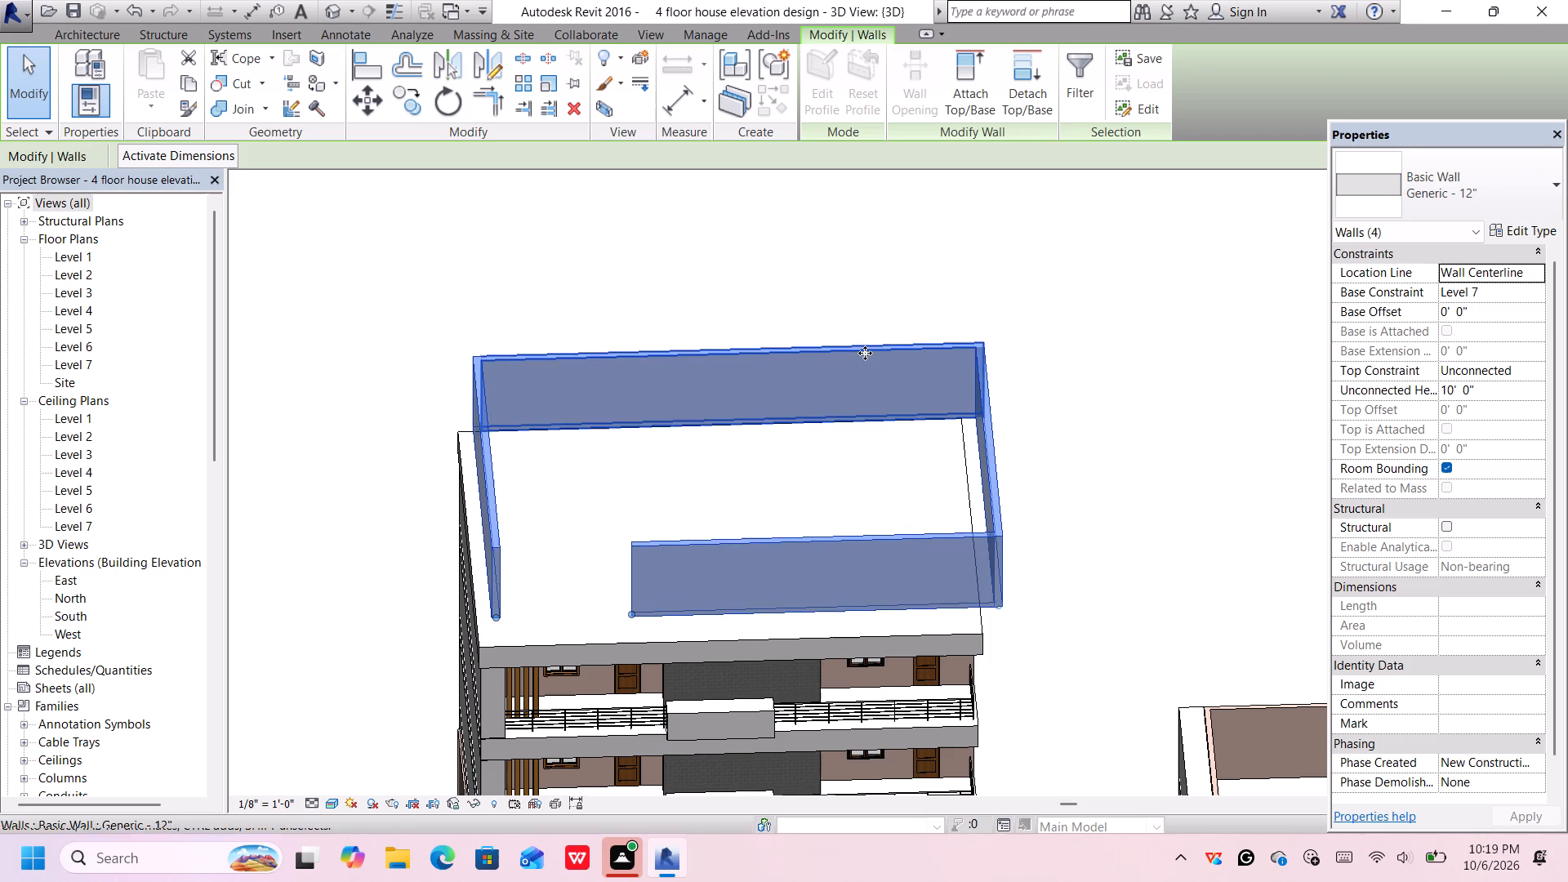
pyautogui.hotkey('ctrl', 'Up')
pyautogui.hotkey('ctrl', 'Down')
pyautogui.hotkey('ctrl', 'Down')
pyautogui.hotkey('ctrl', 'Left')
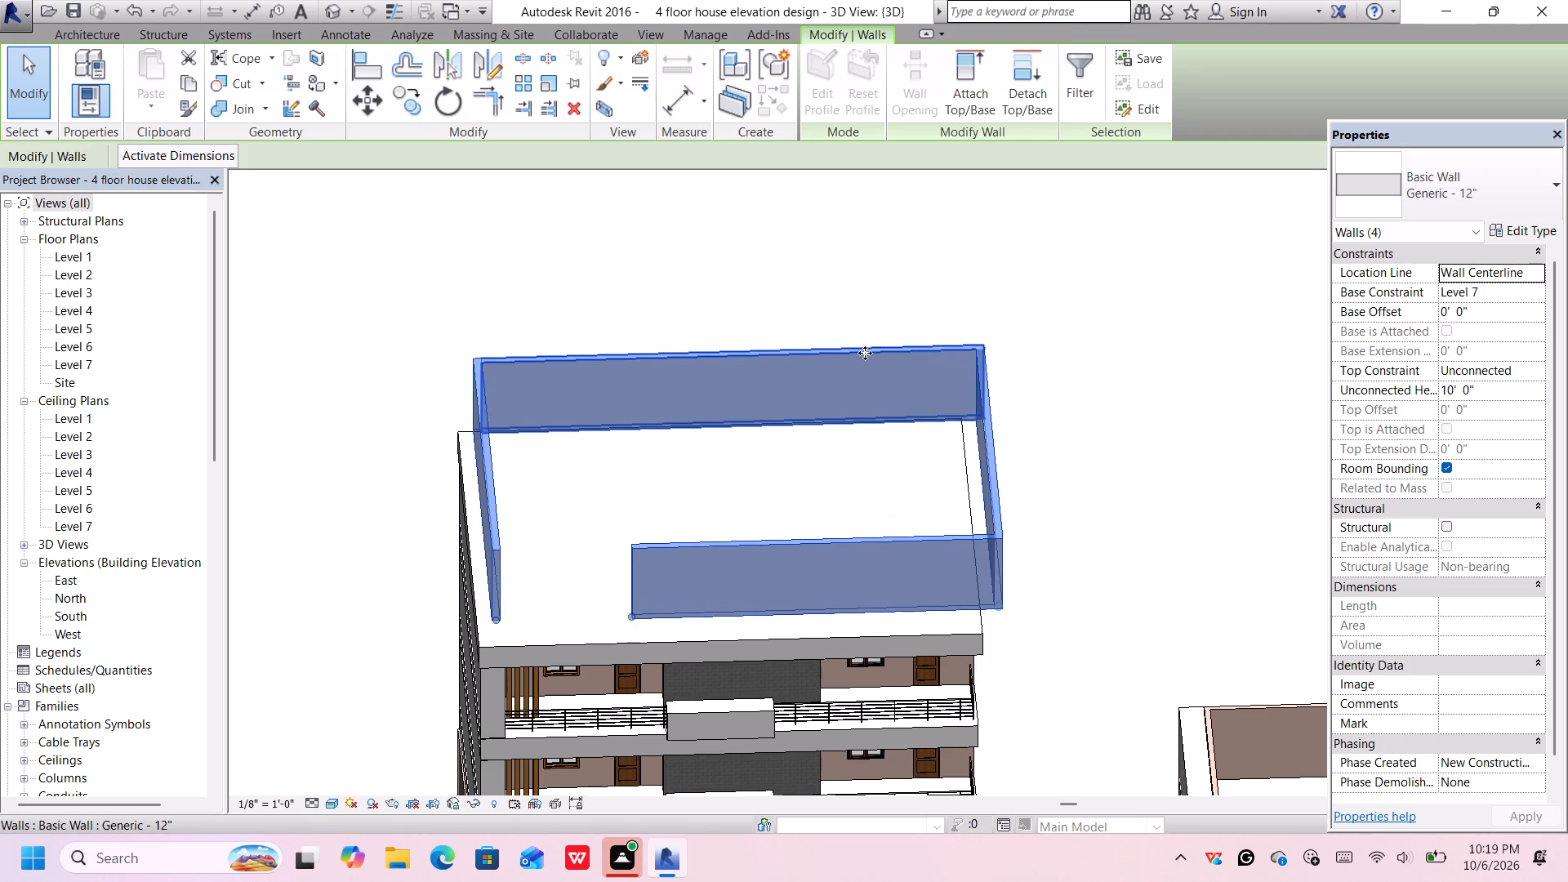
pyautogui.hotkey('ctrl', 'Left')
pyautogui.hotkey('ctrl', 'Left')
pyautogui.press('Left')
pyautogui.press('Left')
pyautogui.press('Left')
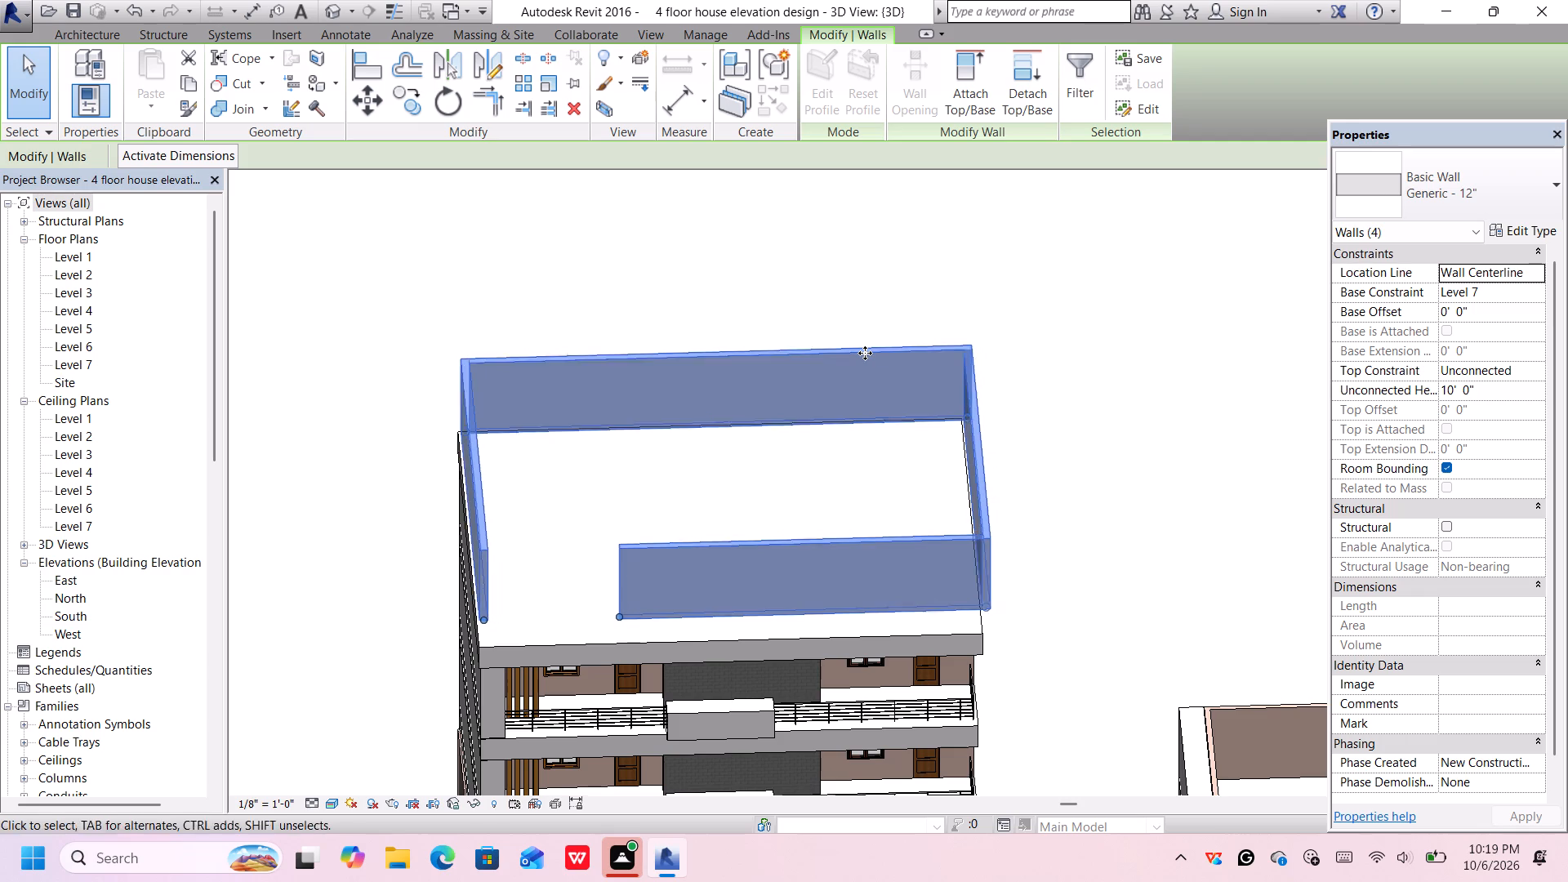
pyautogui.press('Left')
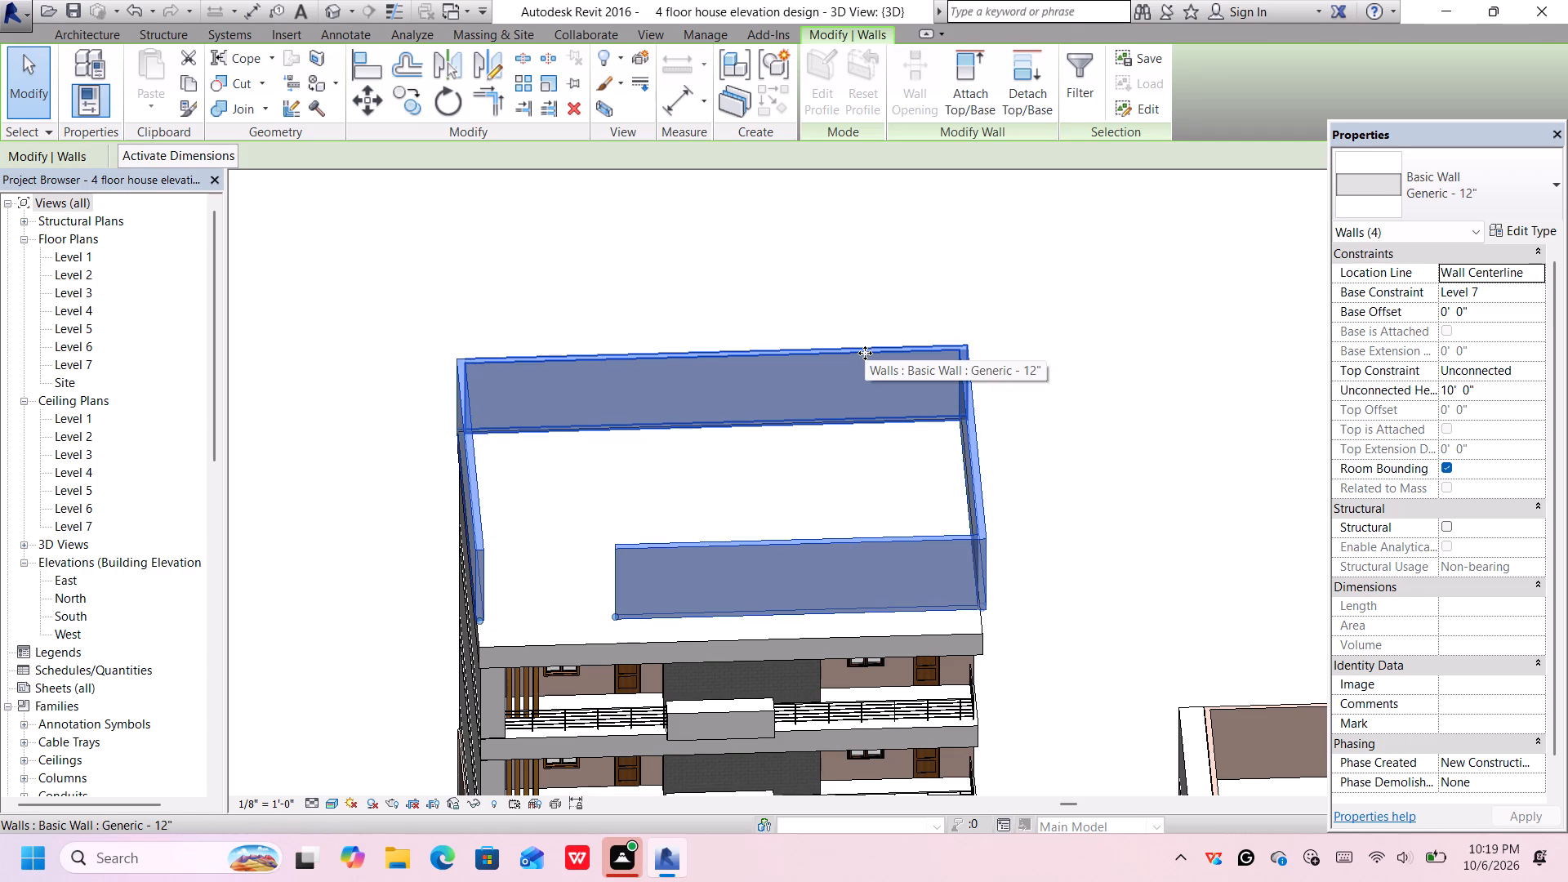
pyautogui.press('Left')
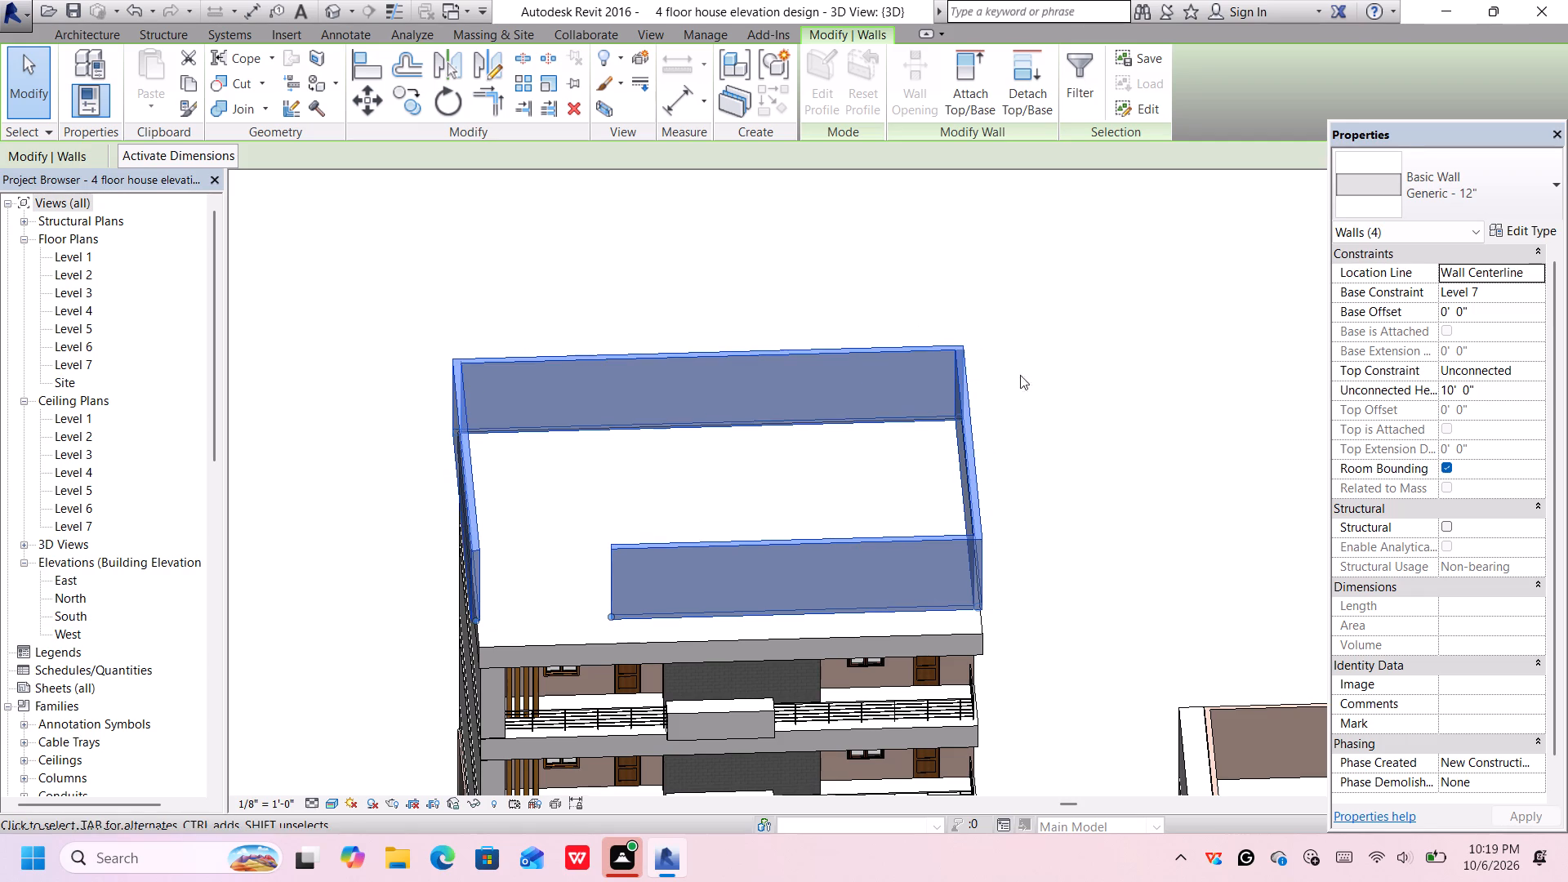
pyautogui.click(1070, 434)
# Nudge the 44' wall above the brown facade inward, to 60' 6" from the opposite 44' wall.
pyautogui.scroll(1, 952, 527)
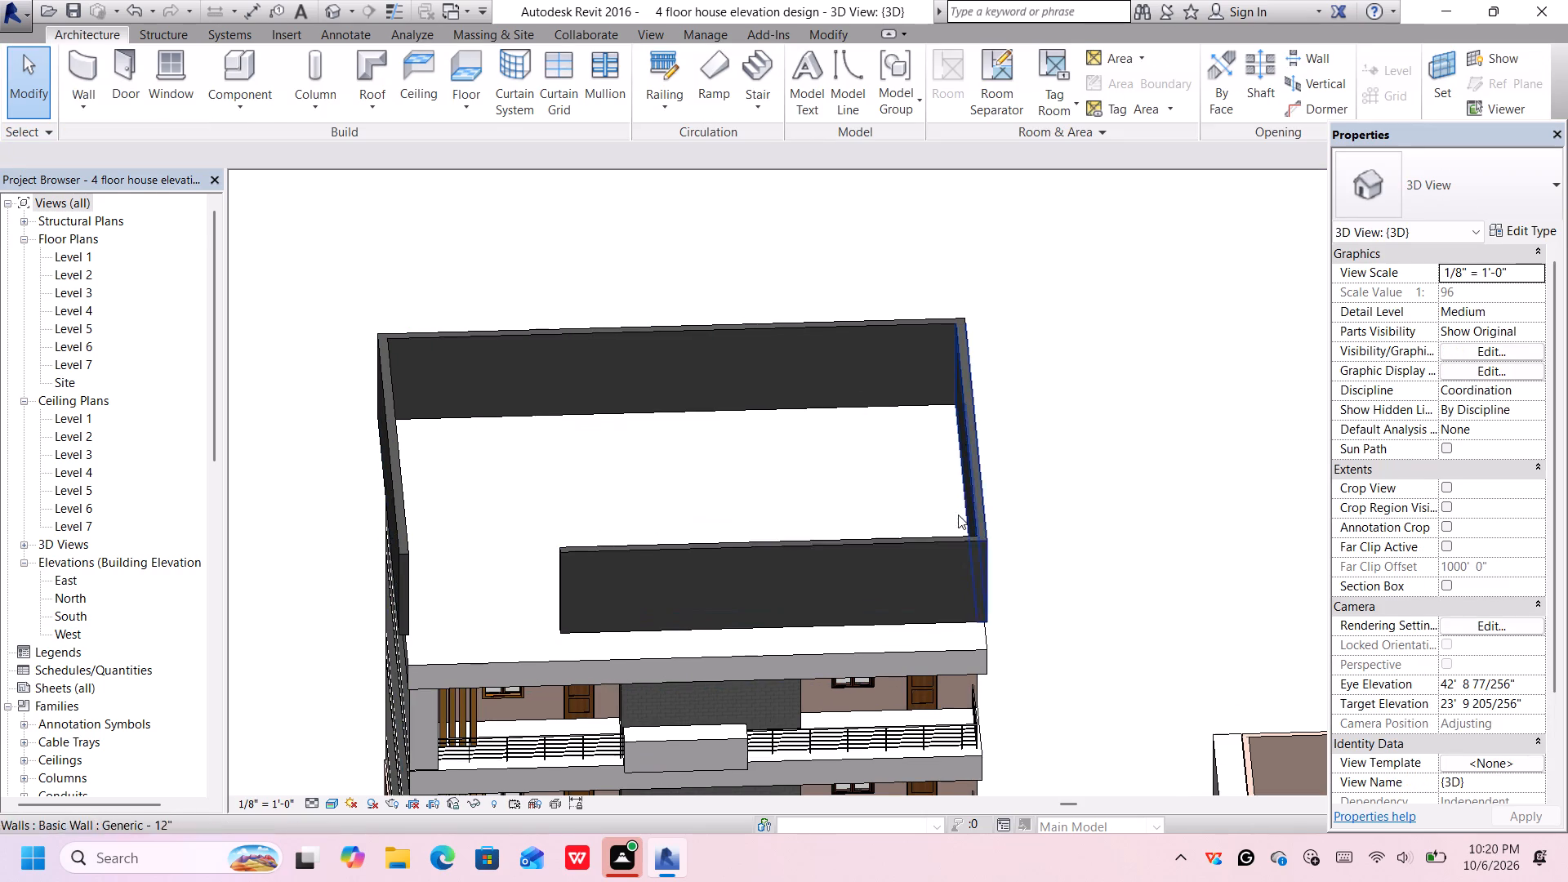
pyautogui.click(979, 479)
pyautogui.press('Left')
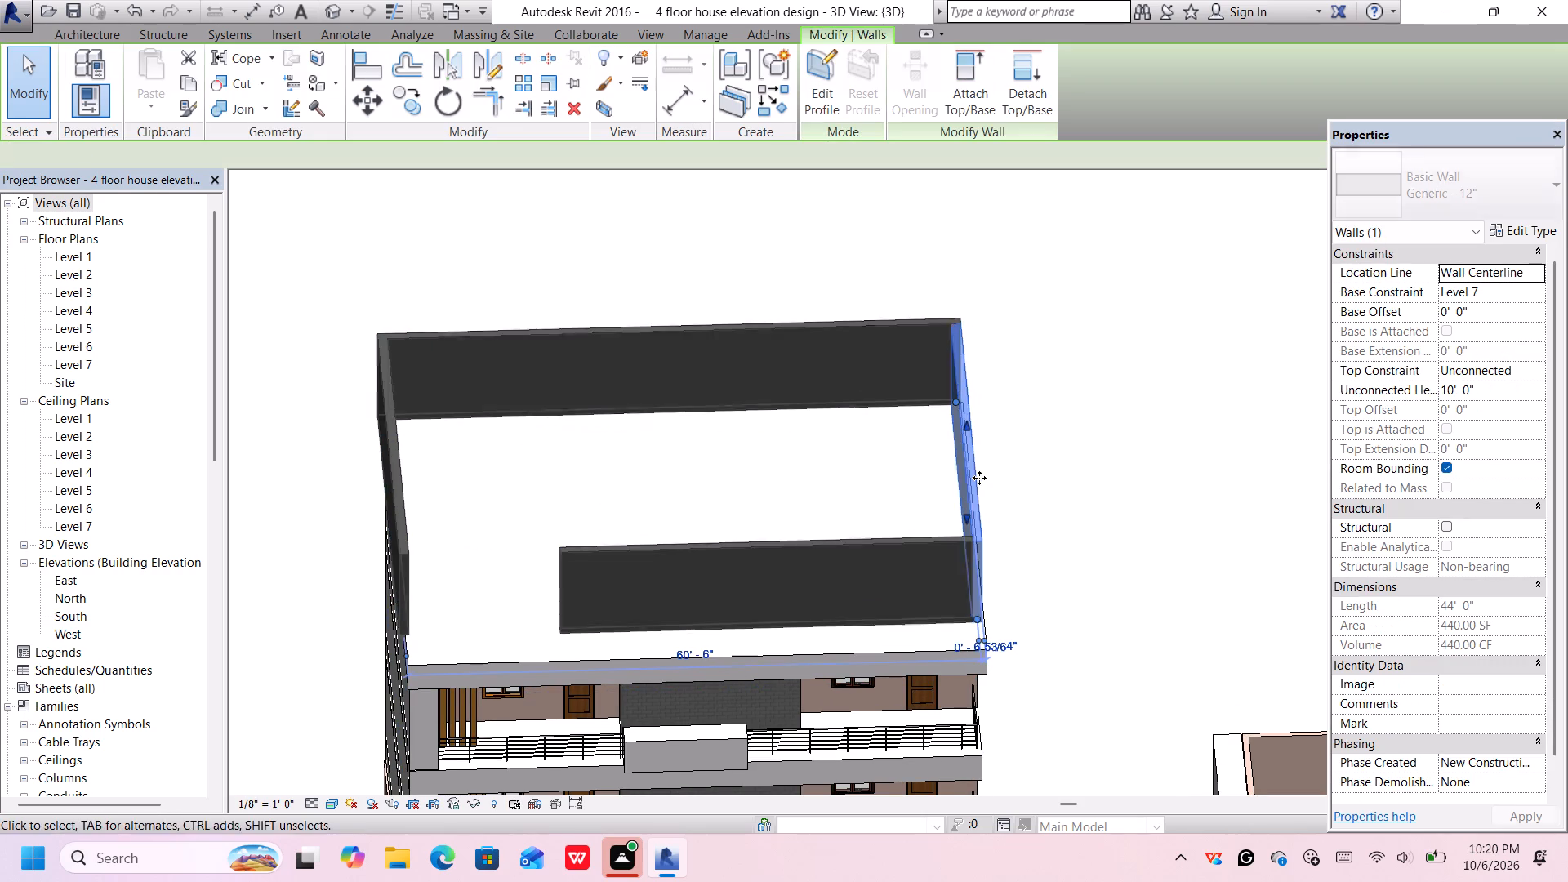
pyautogui.press('Right')
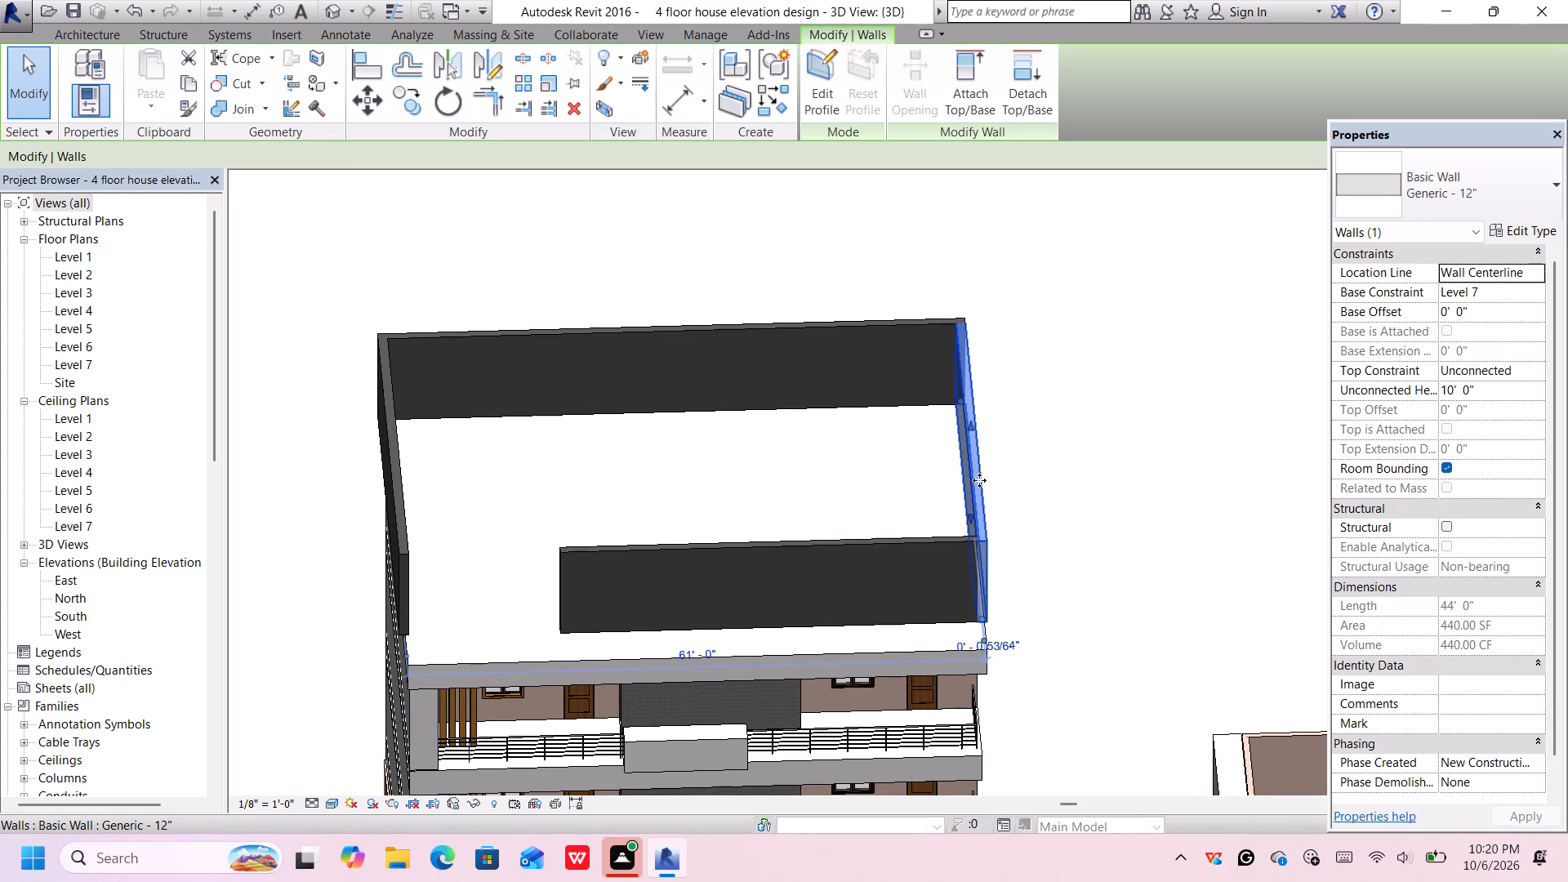
pyautogui.press('Left')
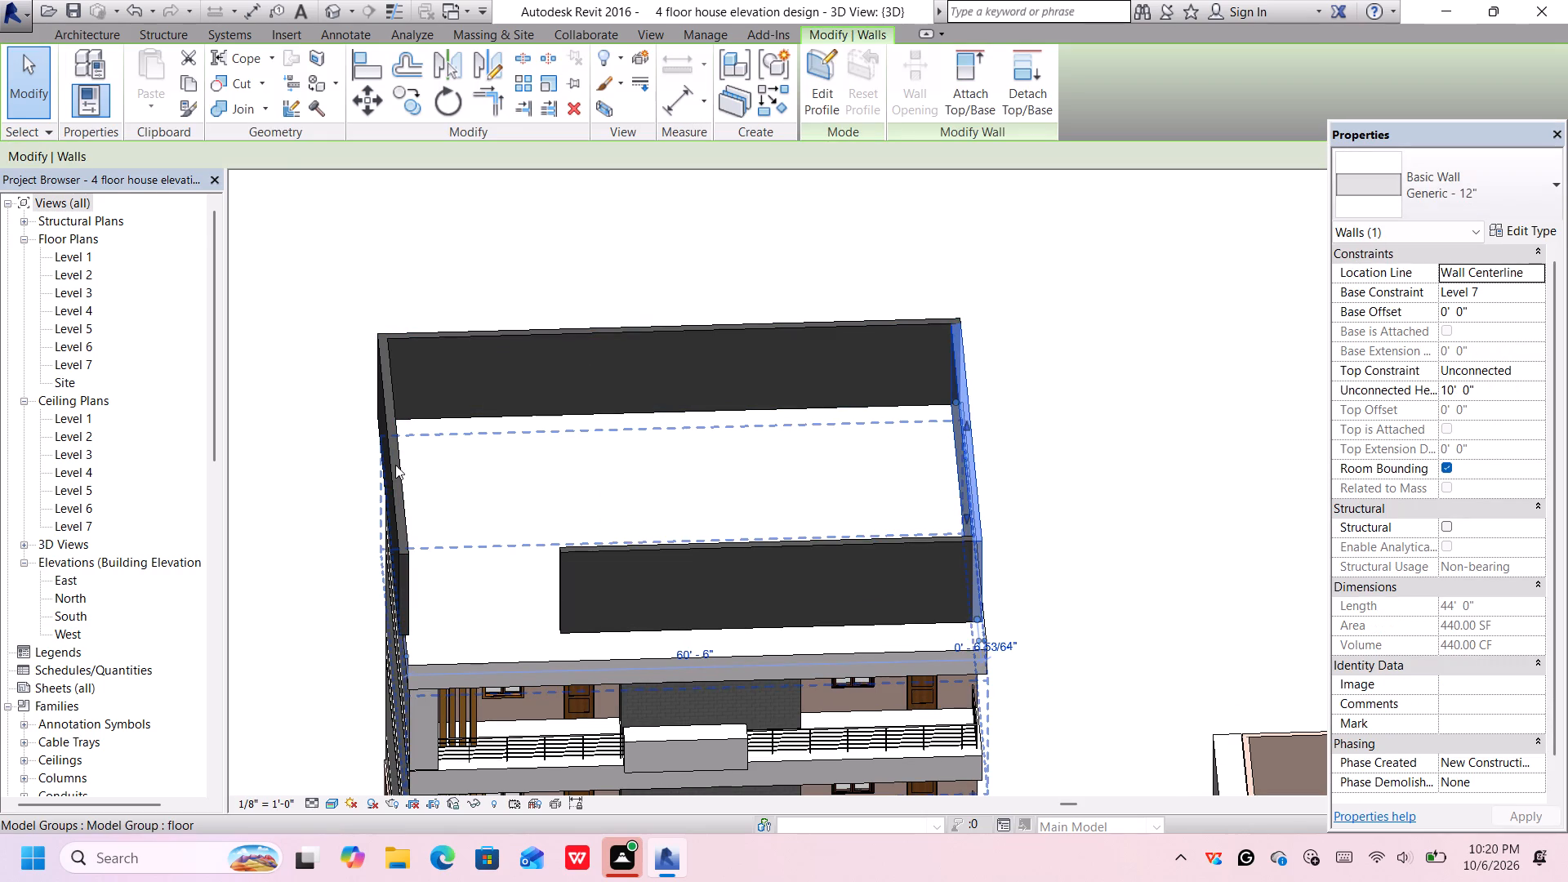
# Nudge the opposite 44' wall, above the white facade, one increment inward.
pyautogui.click(393, 466)
pyautogui.press('Escape')
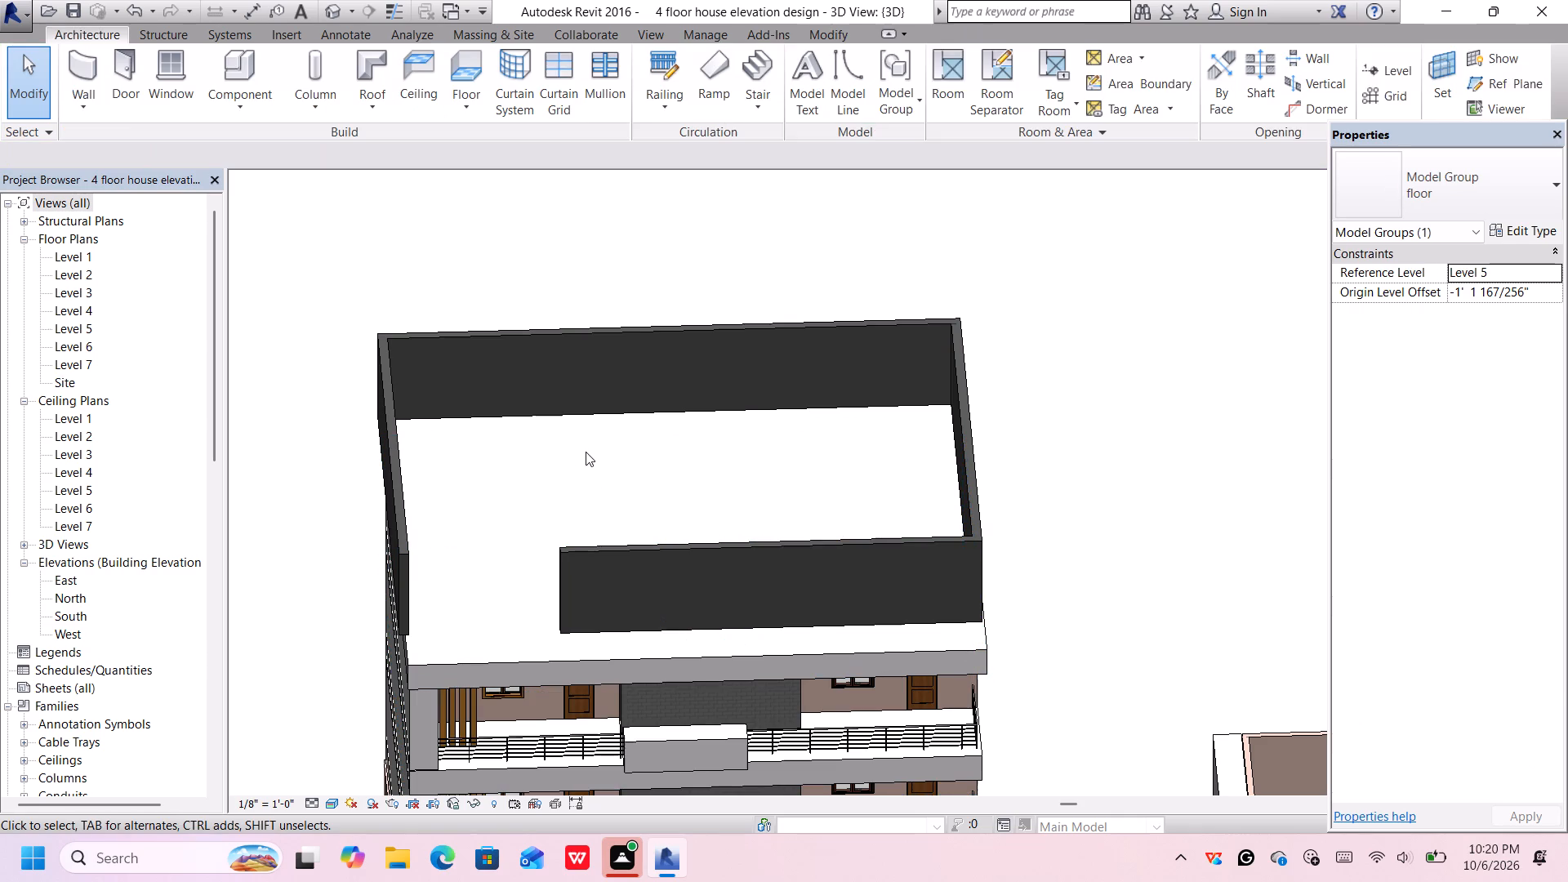
pyautogui.click(385, 377)
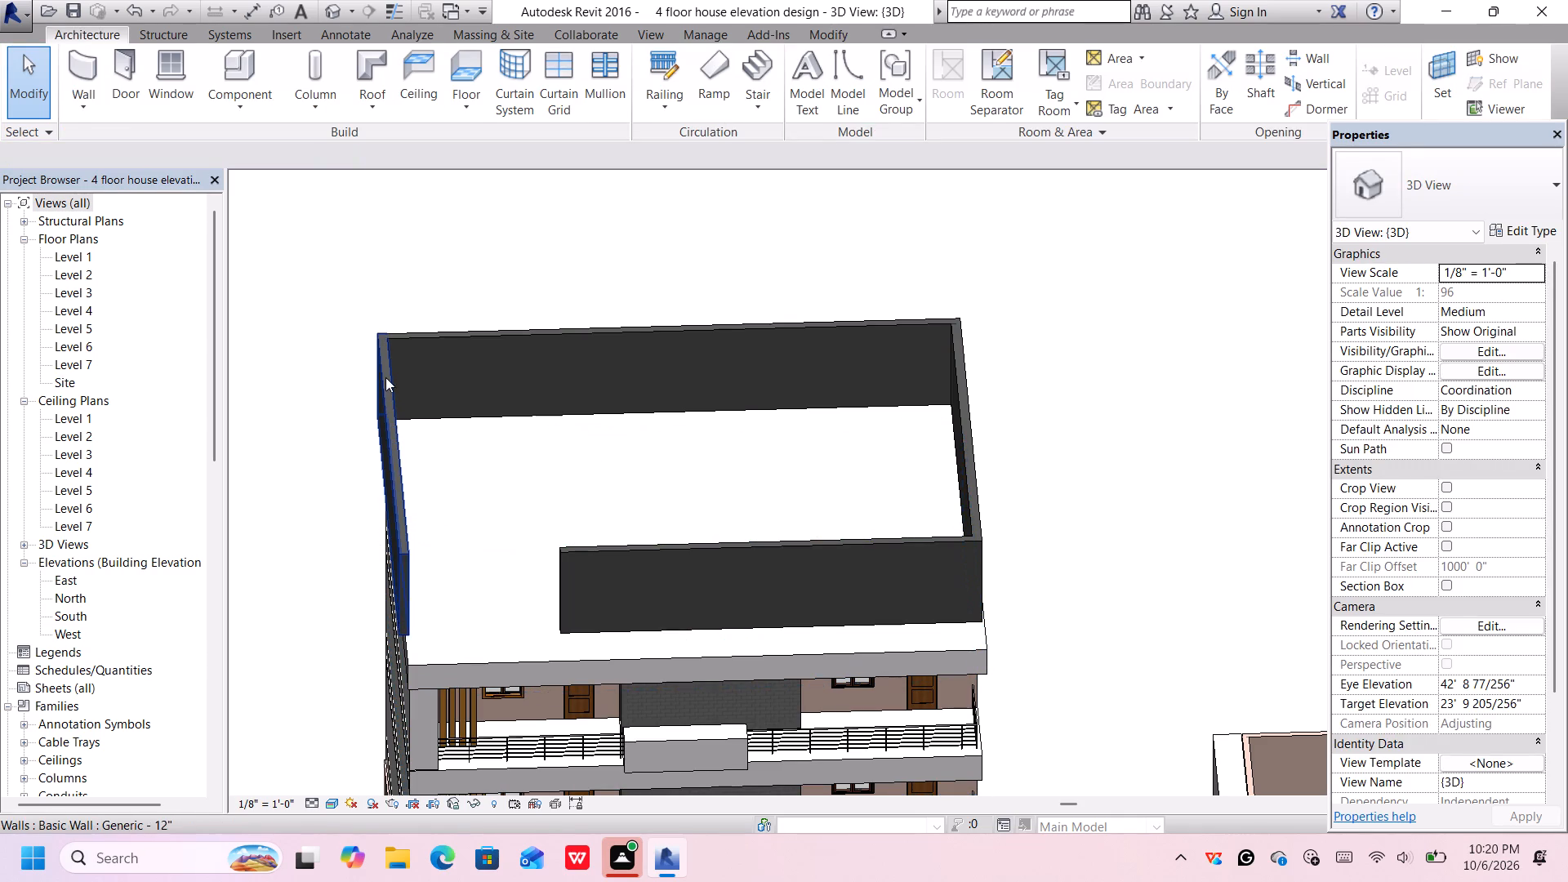
pyautogui.press('Right')
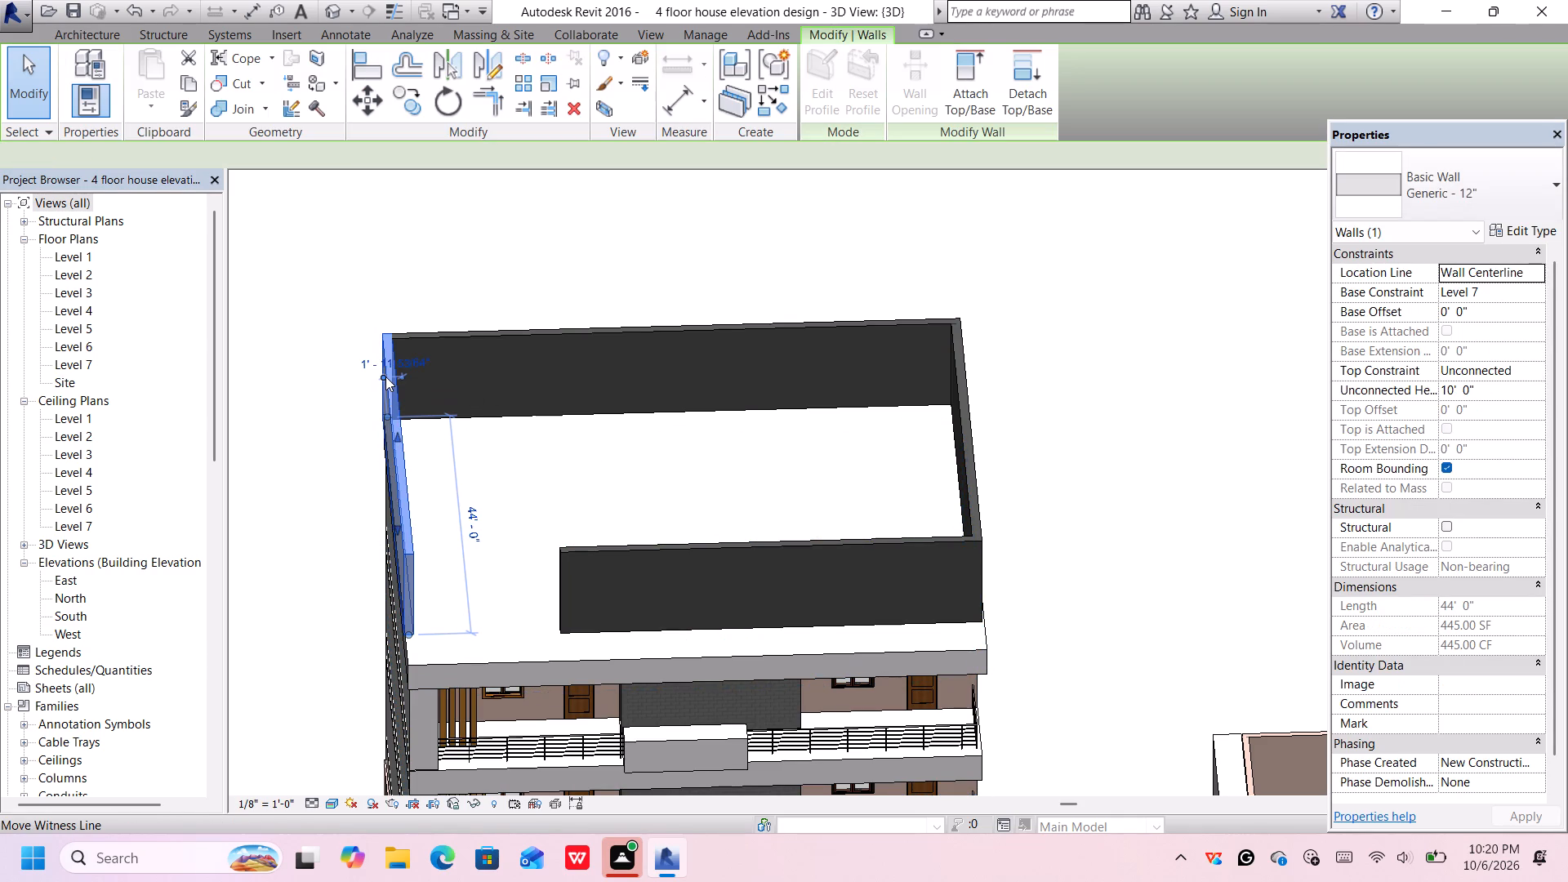
# Close the Autodesk notification and examine the walls' position over the top slab from the brown facade side.
pyautogui.scroll(-1, 997, 391)
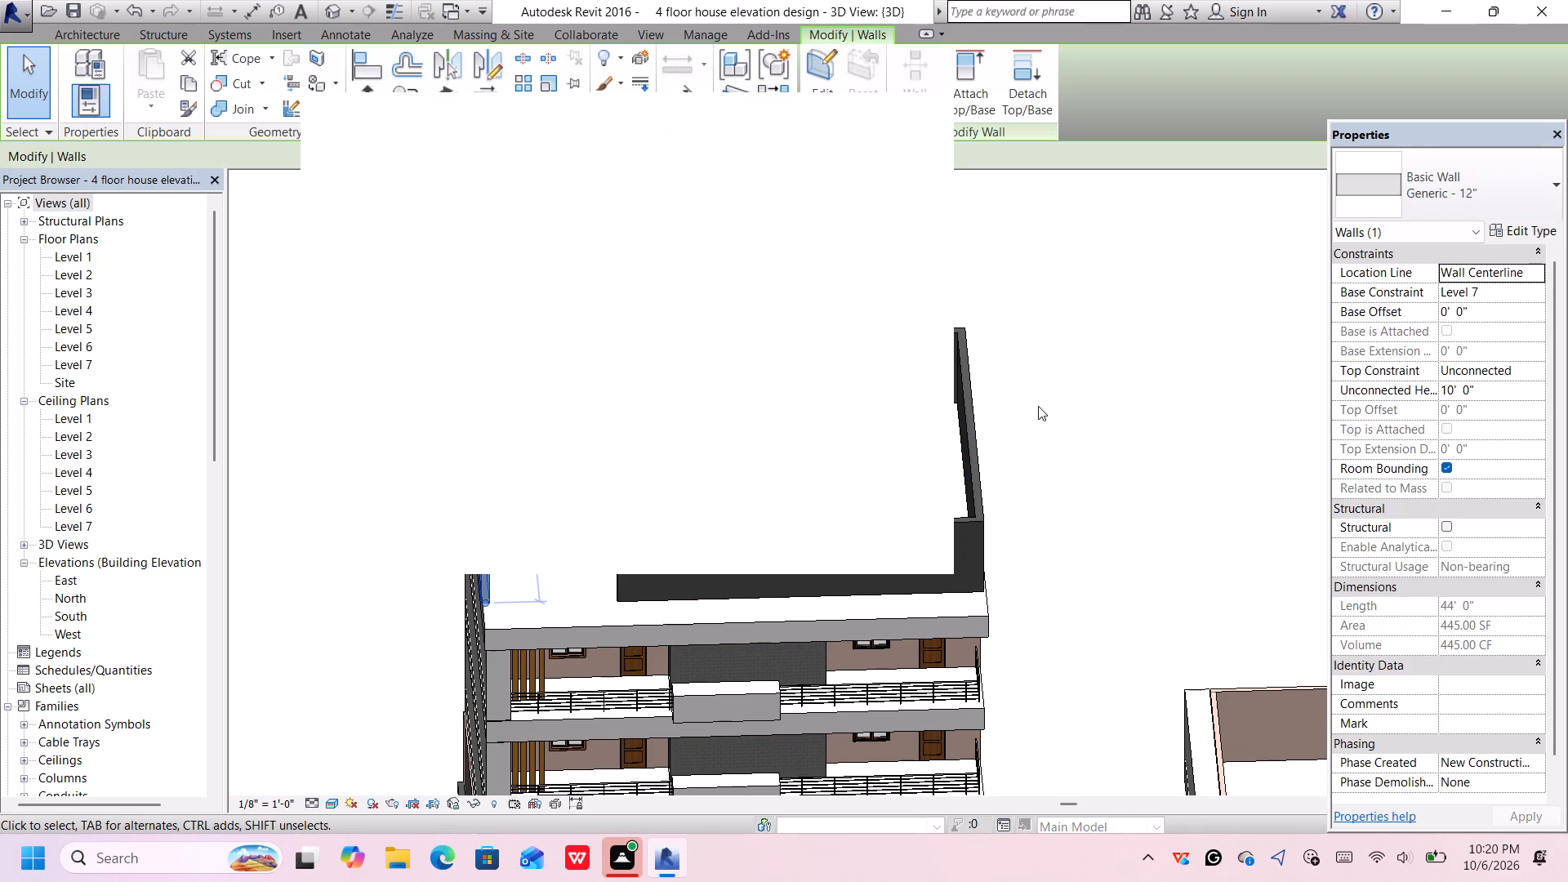
pyautogui.moveTo(1038, 406); pyautogui.dragTo(974, 427, button='middle')
pyautogui.click(909, 116)
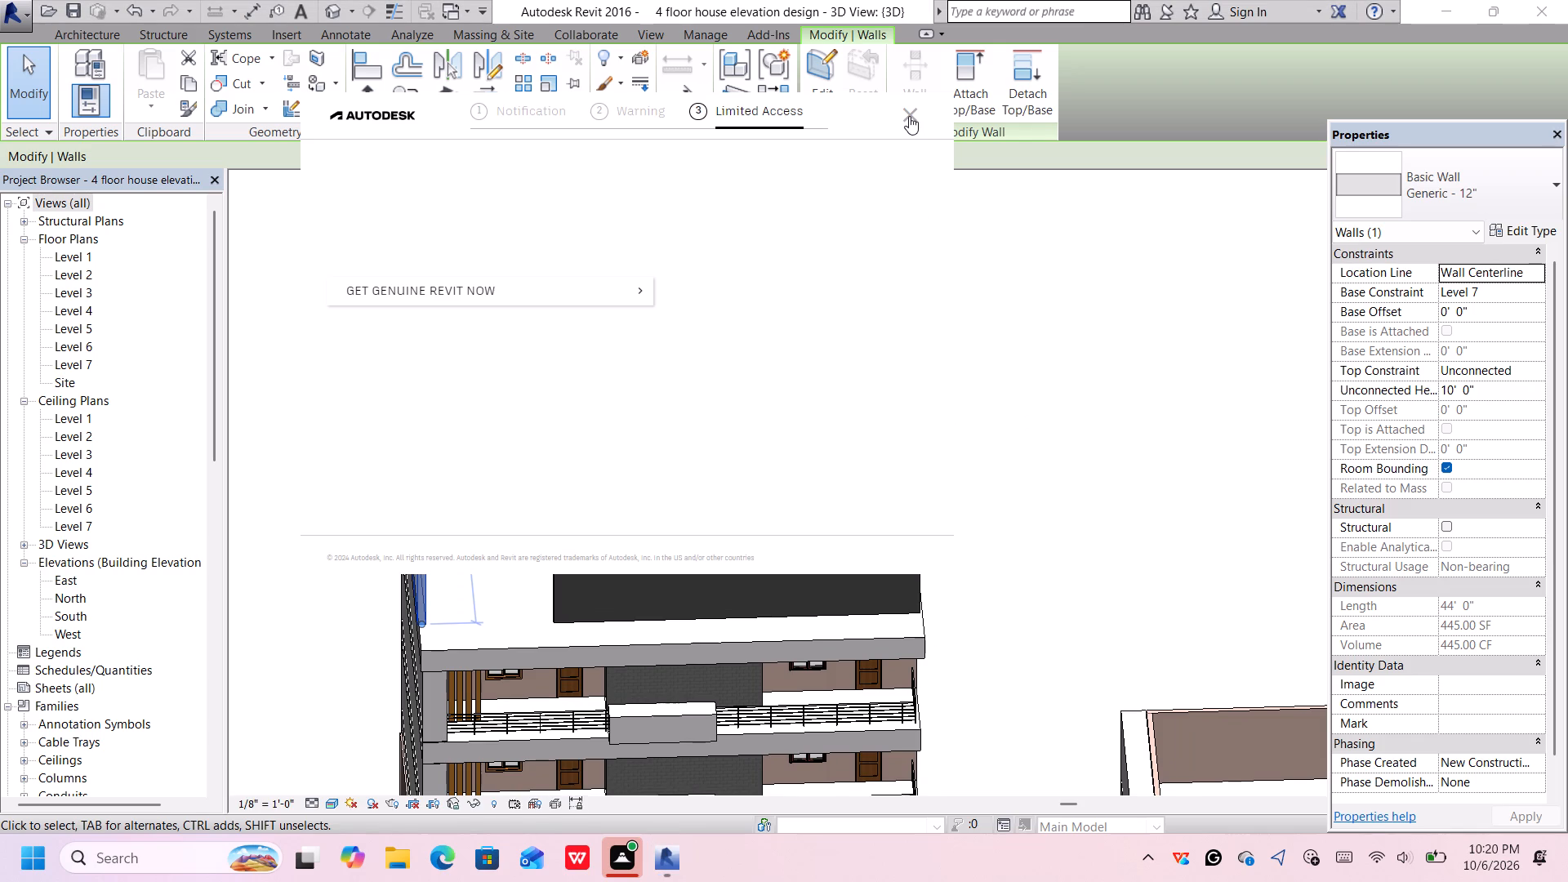
pyautogui.moveTo(938, 341); pyautogui.dragTo(926, 331, button='middle')
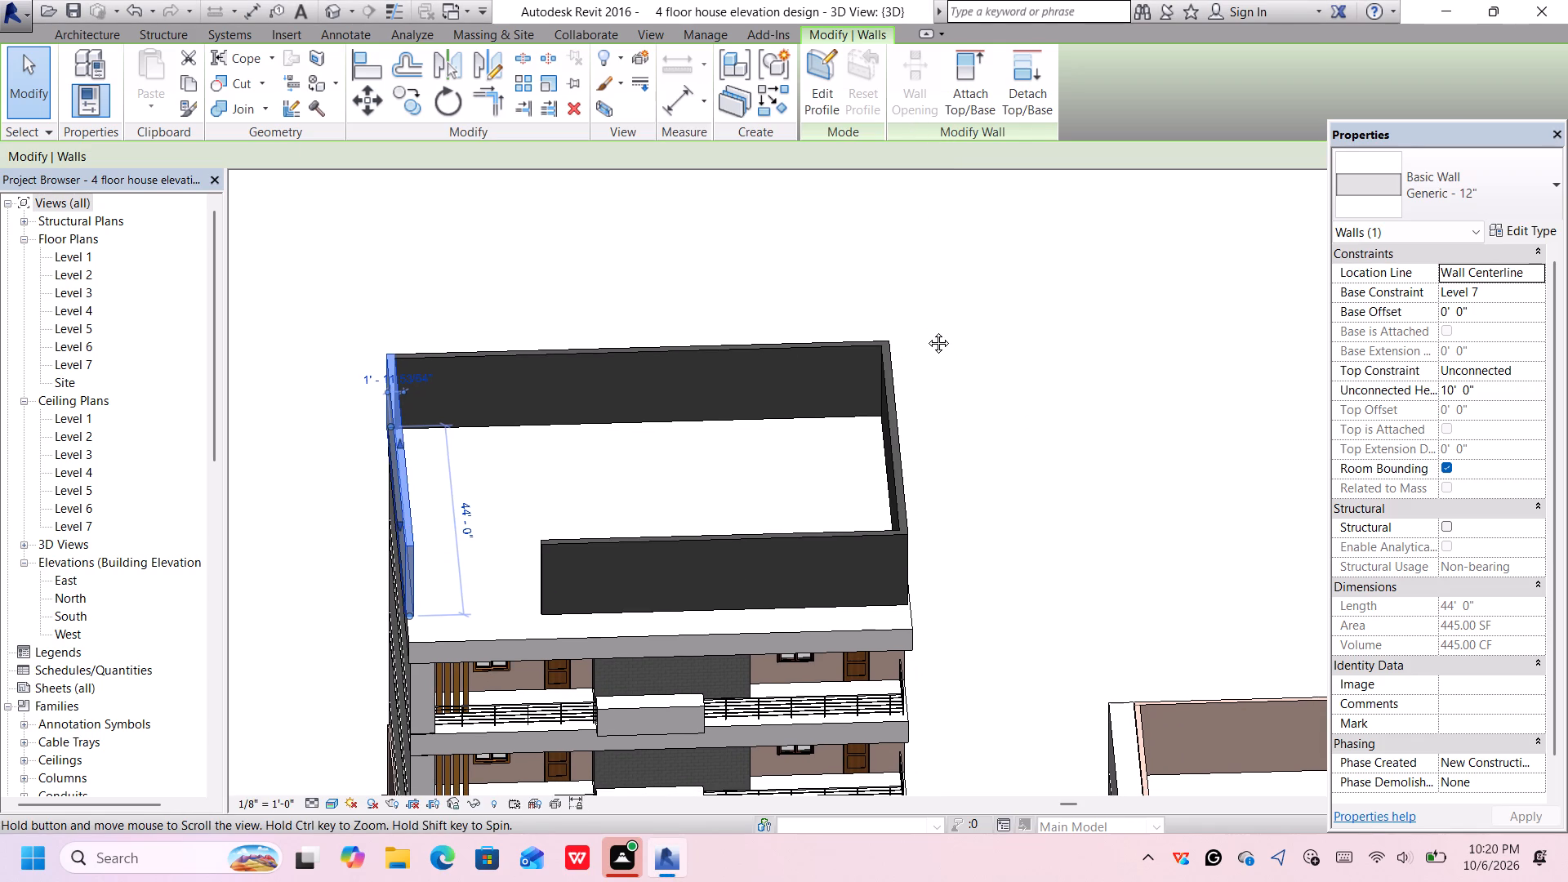
pyautogui.moveTo(926, 331); pyautogui.dragTo(599, 334, button='middle')
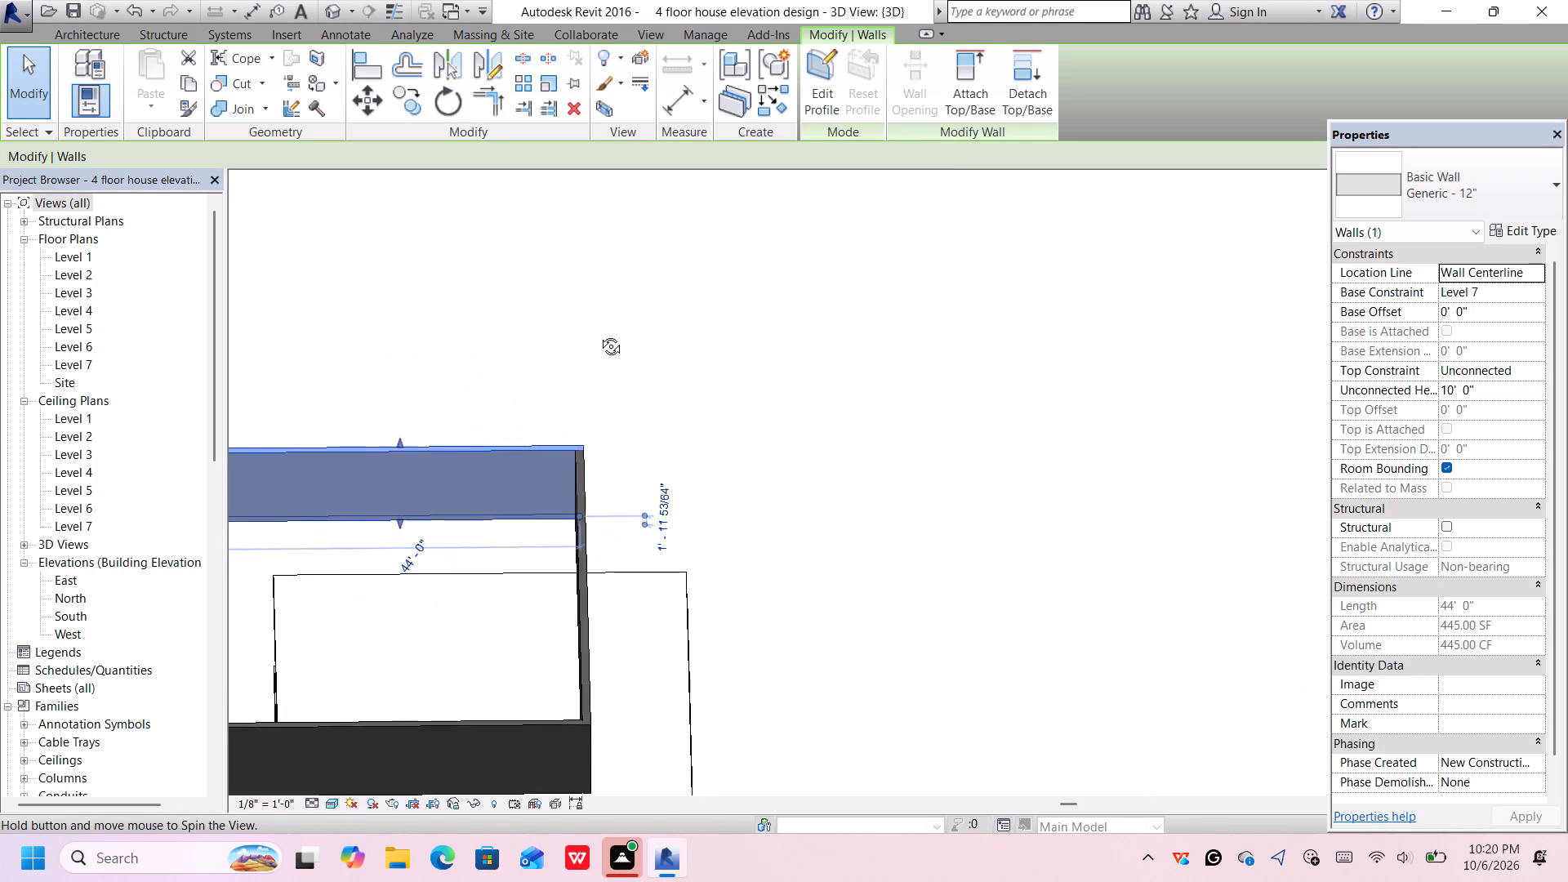
pyautogui.moveTo(599, 334); pyautogui.dragTo(589, 318, button='middle')
pyautogui.keyDown('shift'); pyautogui.scroll(-6, 653, 462); pyautogui.keyUp('shift')
pyautogui.scroll(-6, 693, 503)
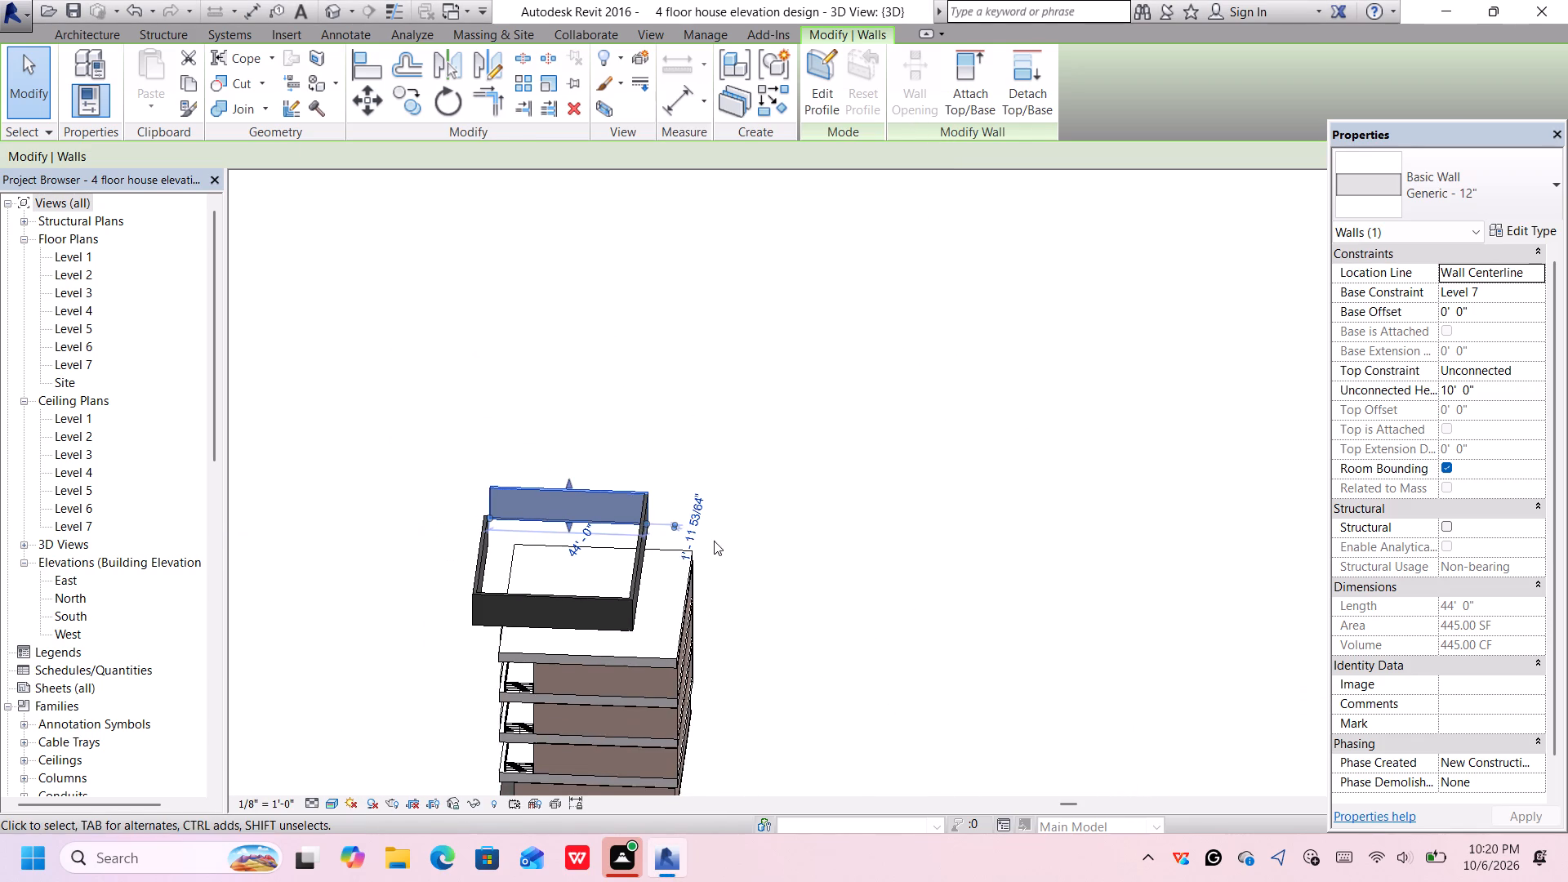
pyautogui.moveTo(717, 546); pyautogui.dragTo(694, 441, button='middle')
pyautogui.scroll(5, 561, 467)
pyautogui.moveTo(613, 502); pyautogui.dragTo(600, 445, button='middle')
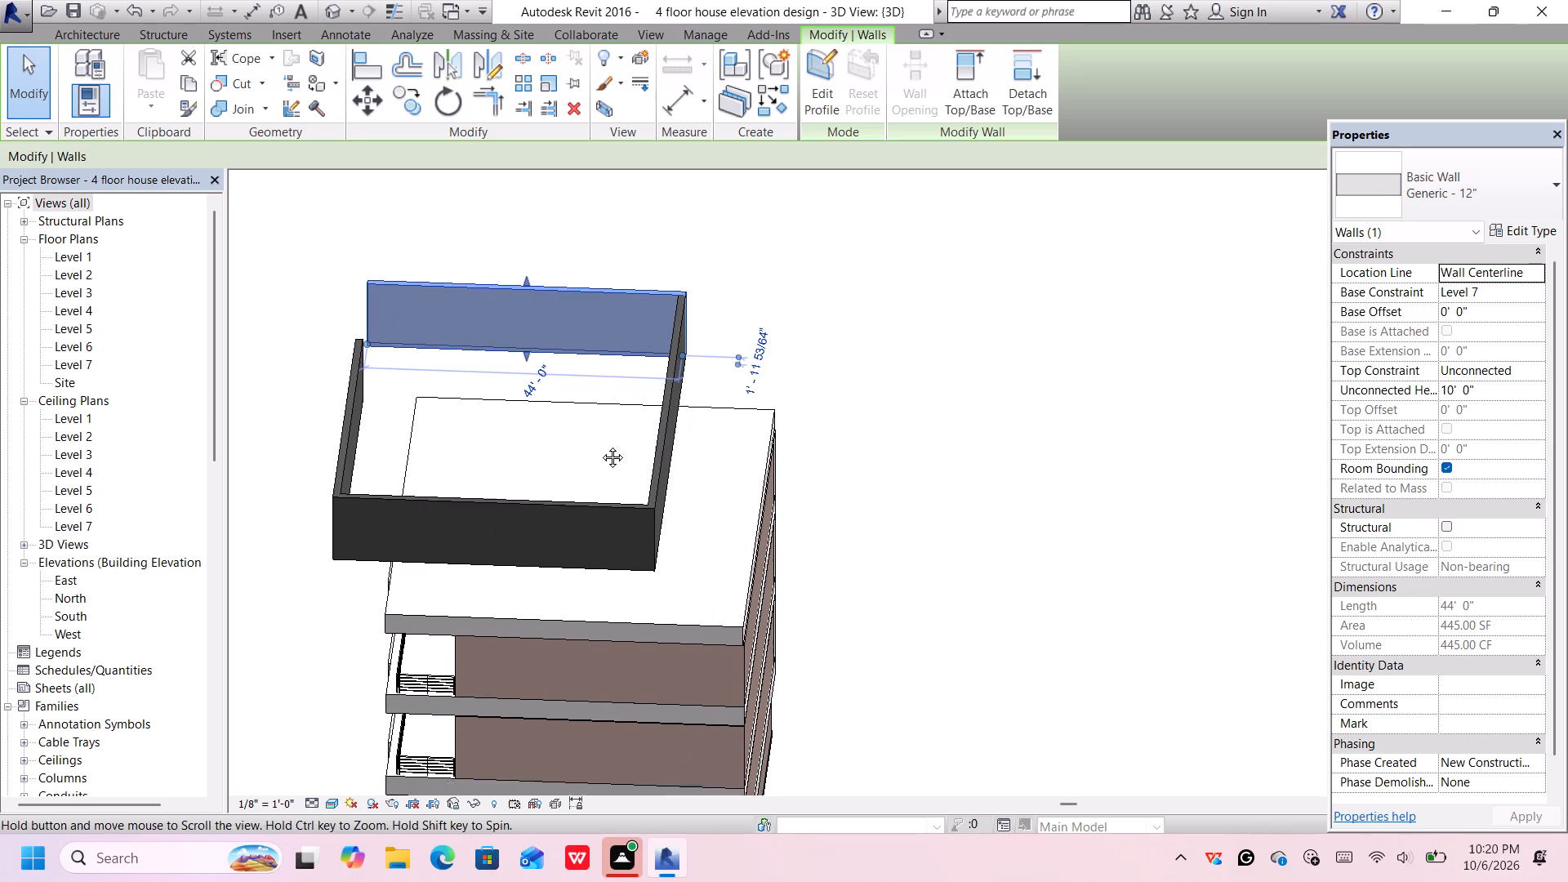
# Select the four Level 7 Generic - 12" walls and copy them so their front corner meets the top slab's corner.
pyautogui.moveTo(600, 445); pyautogui.dragTo(599, 426, button='middle')
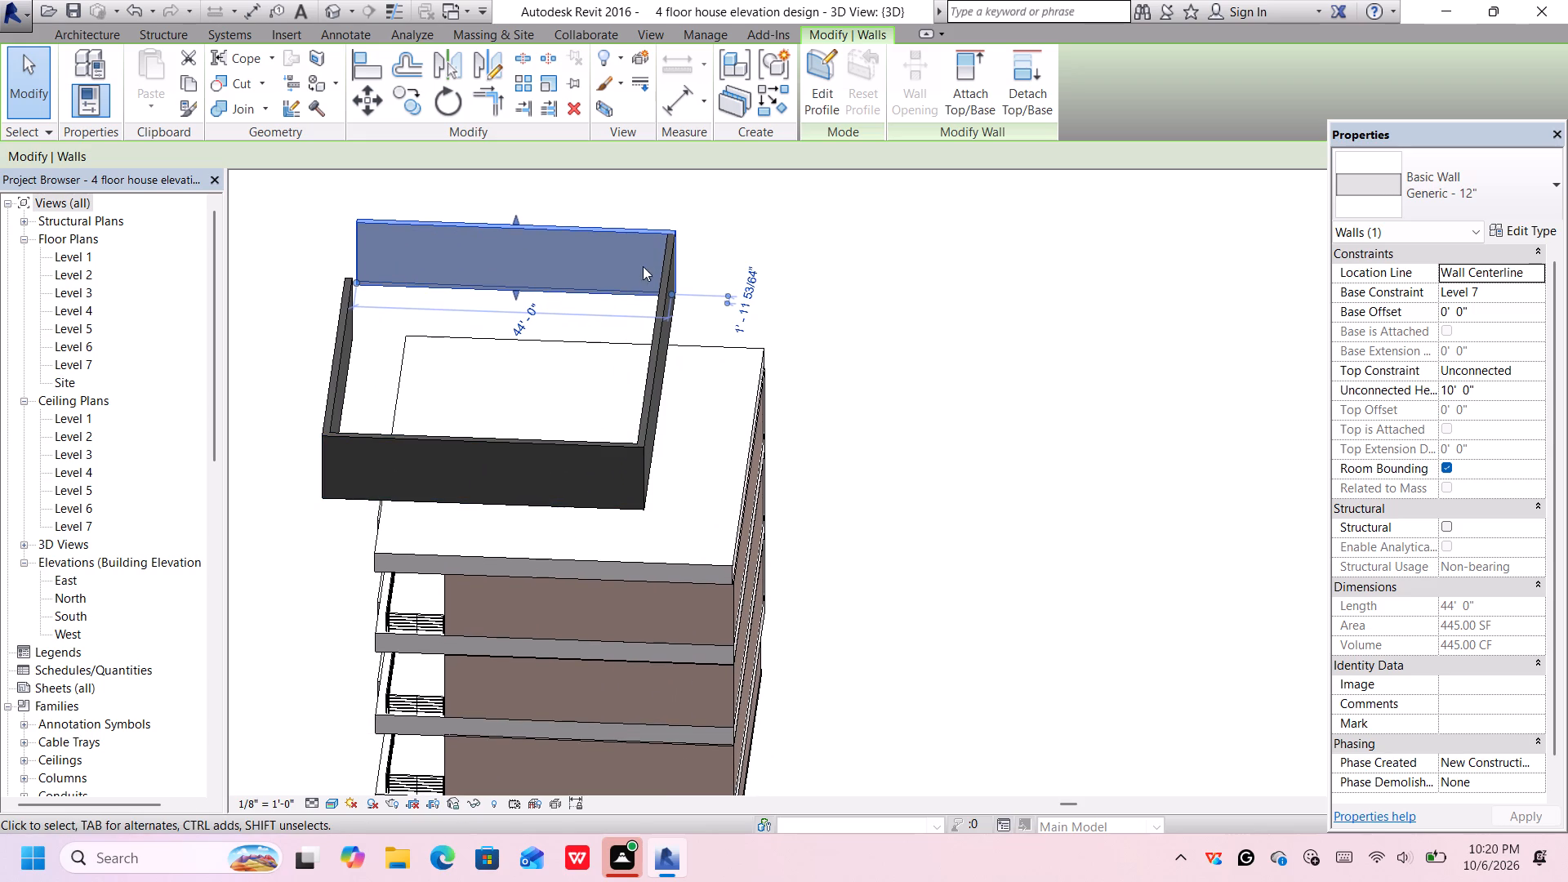
pyautogui.moveTo(650, 301); pyautogui.dragTo(644, 279, button='middle')
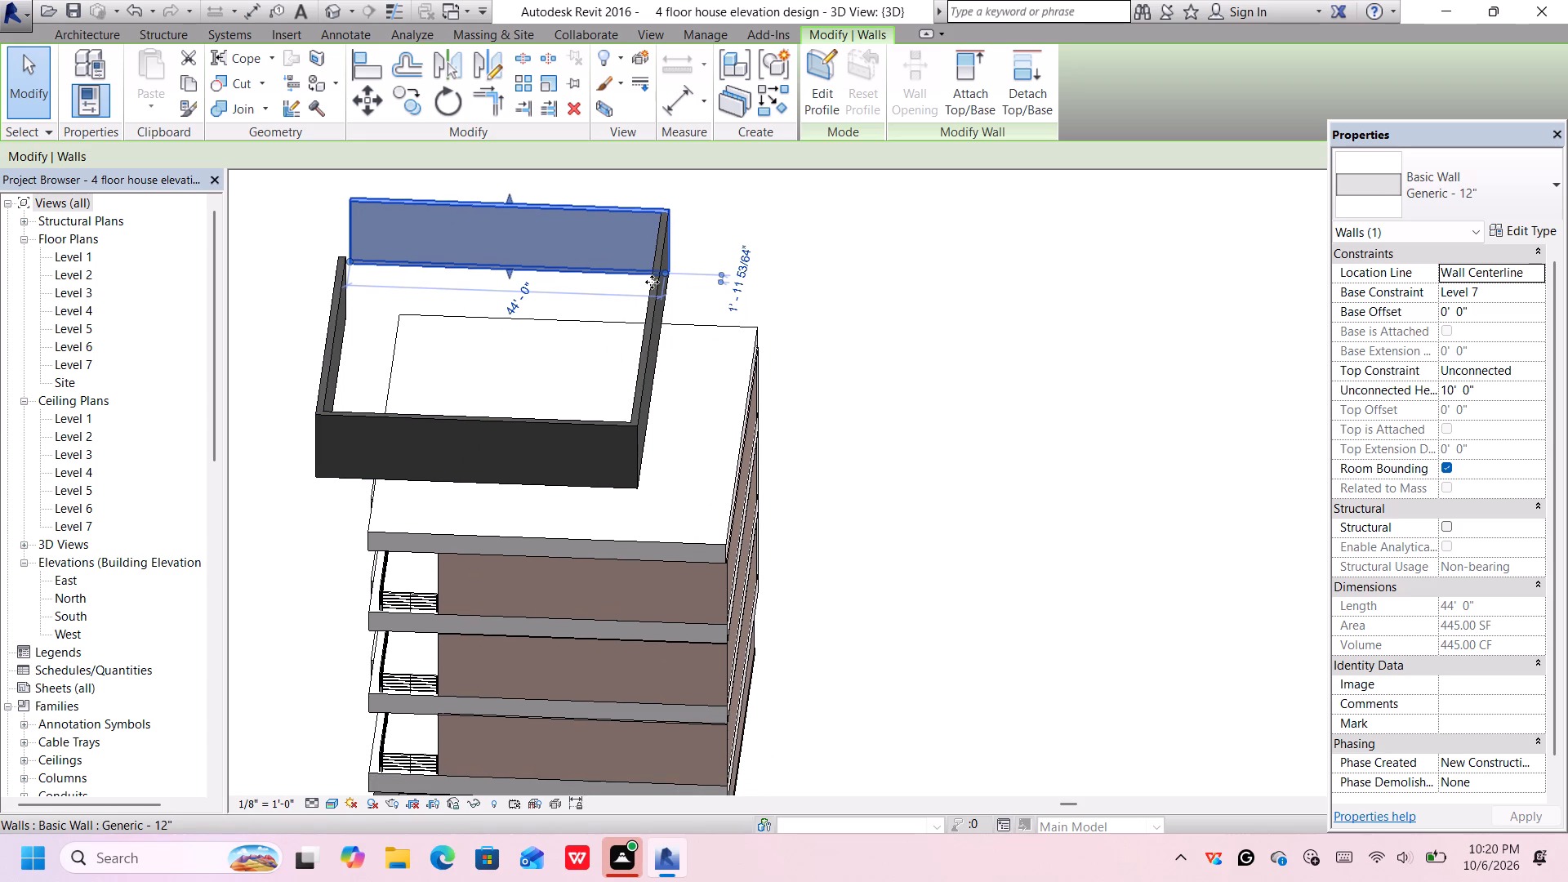
pyautogui.keyDown('ctrl'); pyautogui.click(655, 329); pyautogui.keyUp('ctrl')
pyautogui.keyDown('ctrl'); pyautogui.click(571, 440); pyautogui.keyUp('ctrl')
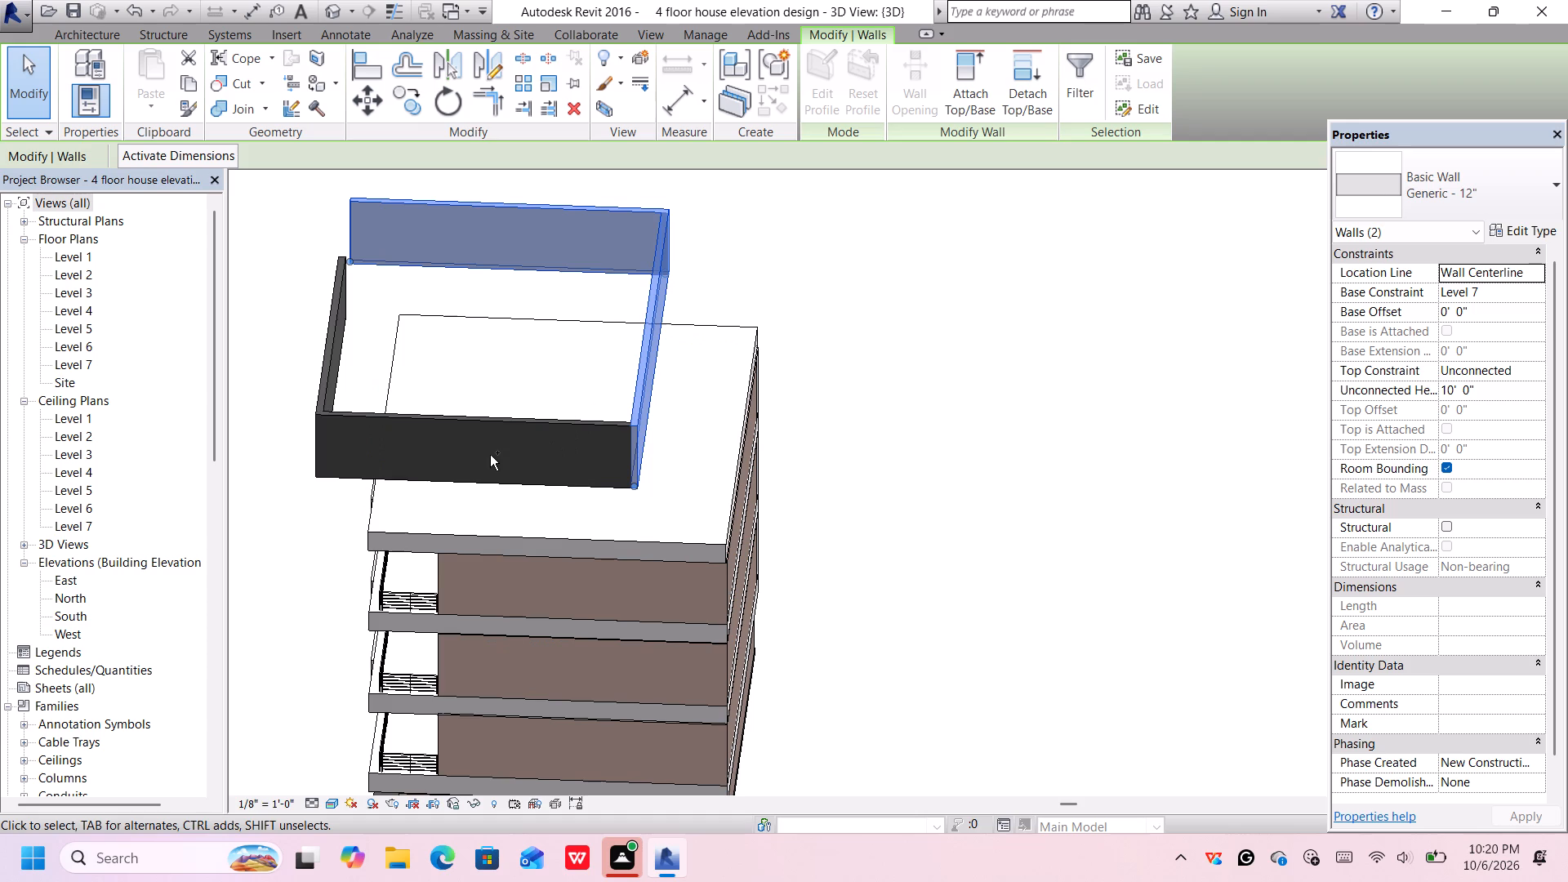
pyautogui.keyDown('ctrl'); pyautogui.click(490, 455); pyautogui.keyUp('ctrl')
pyautogui.keyDown('ctrl'); pyautogui.click(409, 426); pyautogui.keyUp('ctrl')
pyautogui.keyDown('ctrl'); pyautogui.click(329, 382); pyautogui.keyUp('ctrl')
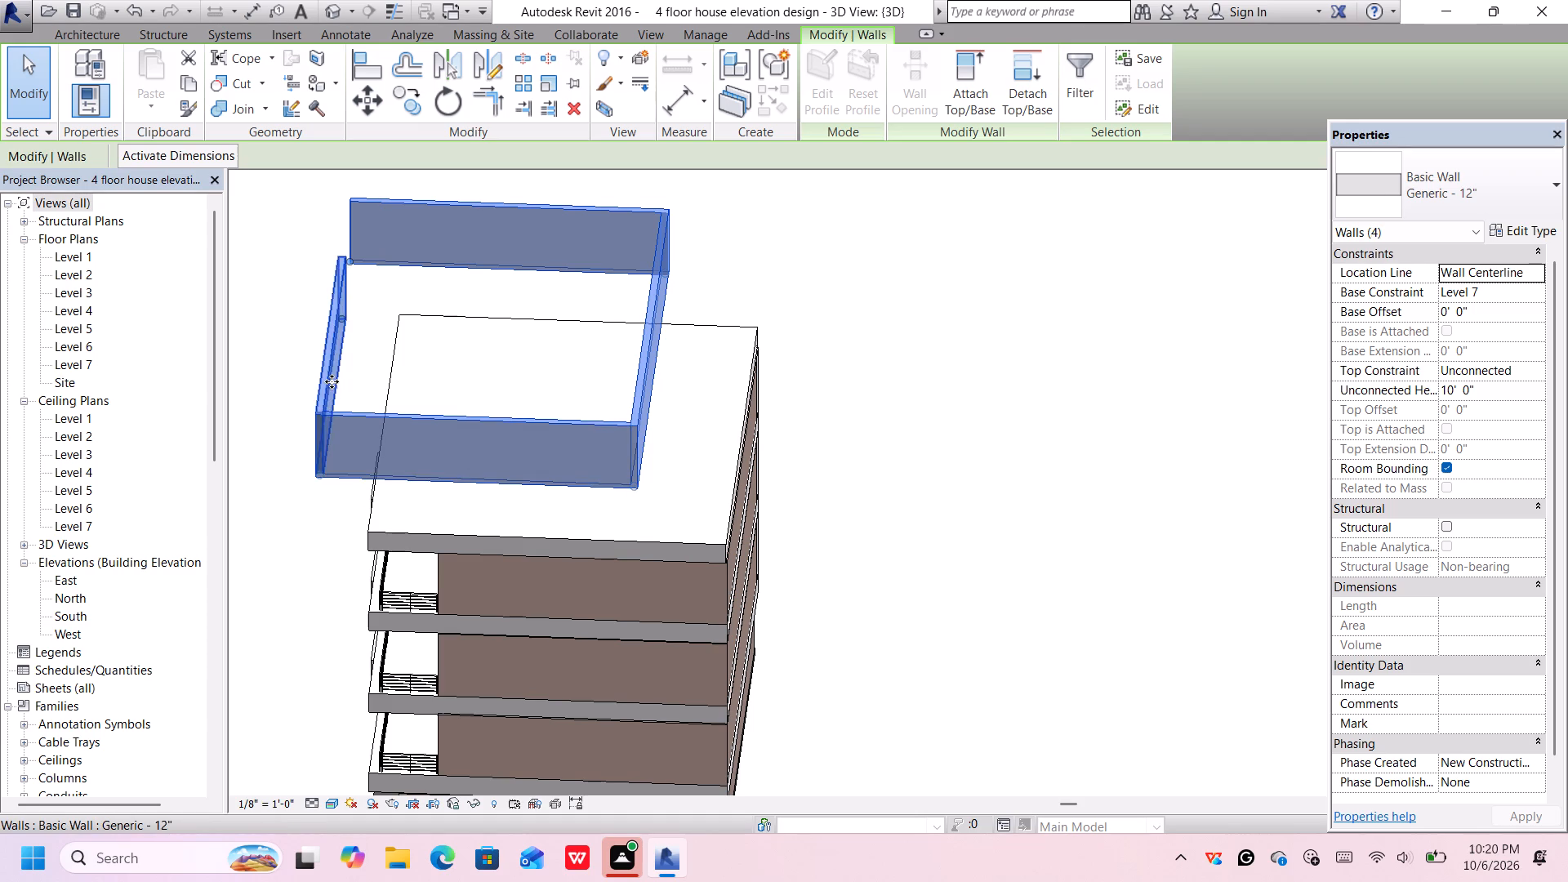
pyautogui.keyDown('ctrl'); pyautogui.moveTo(630, 487); pyautogui.dragTo(727, 545); pyautogui.keyUp('ctrl')
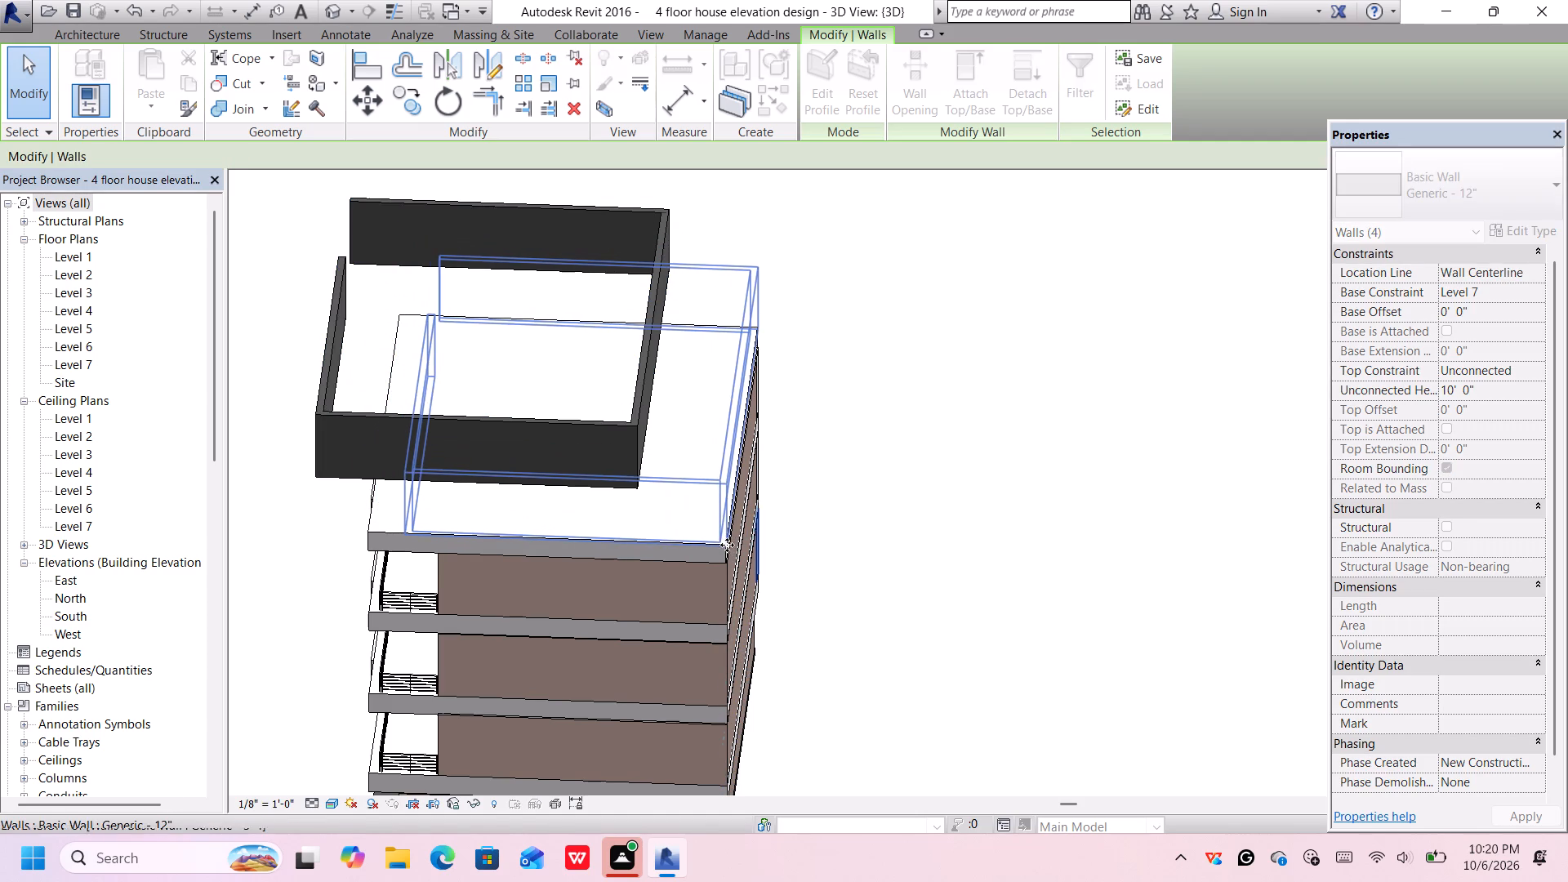
pyautogui.click(828, 377)
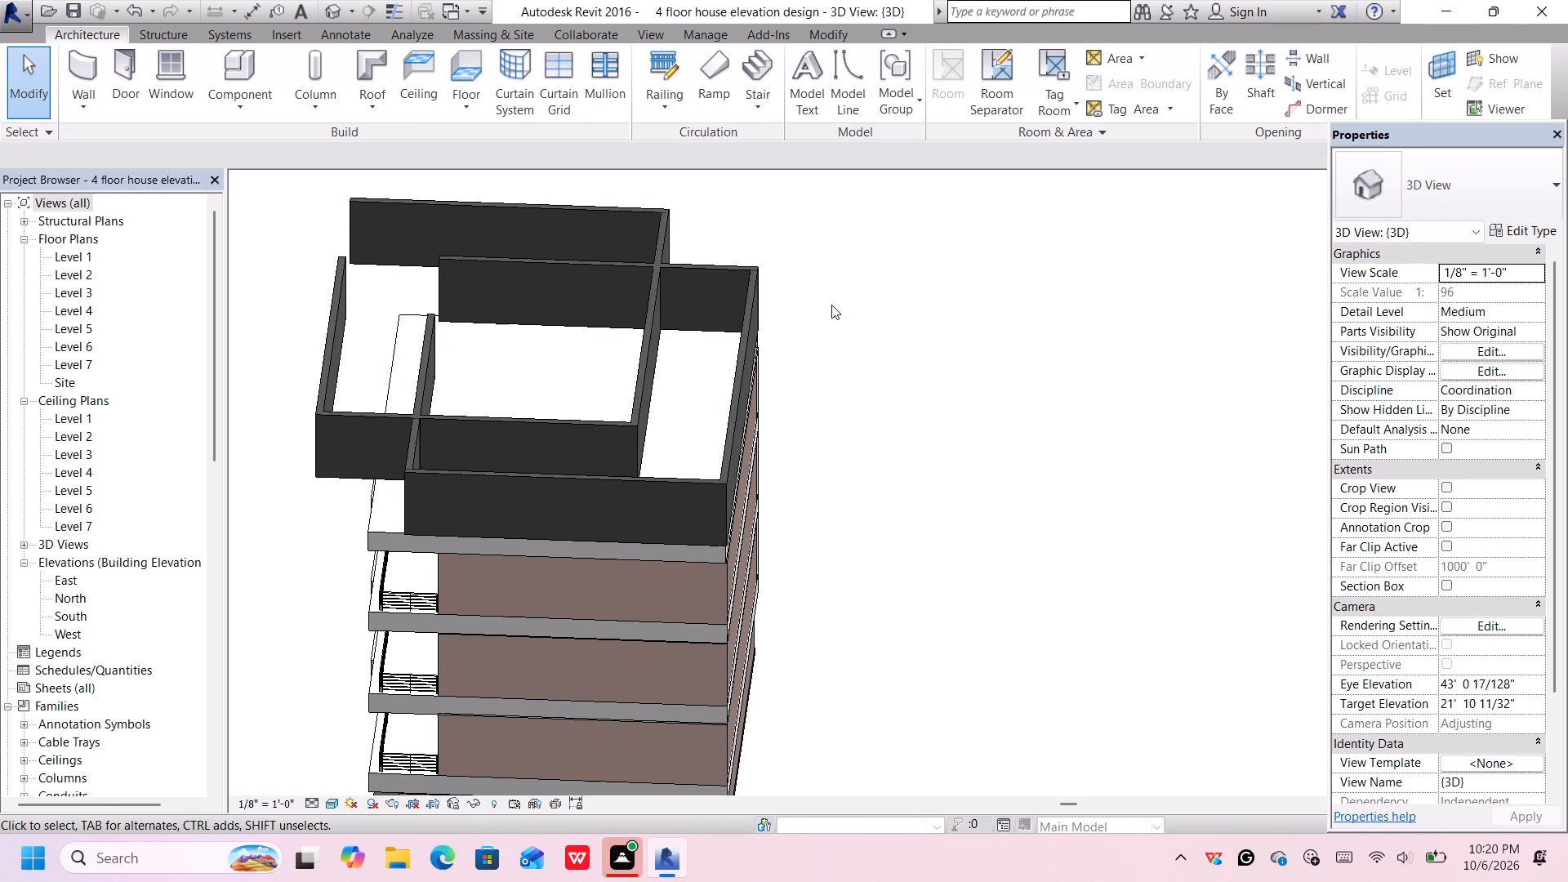
# Delete the original four Generic - 12" walls that overhang the slab, keeping the copied set.
pyautogui.moveTo(831, 305); pyautogui.dragTo(863, 385, button='middle')
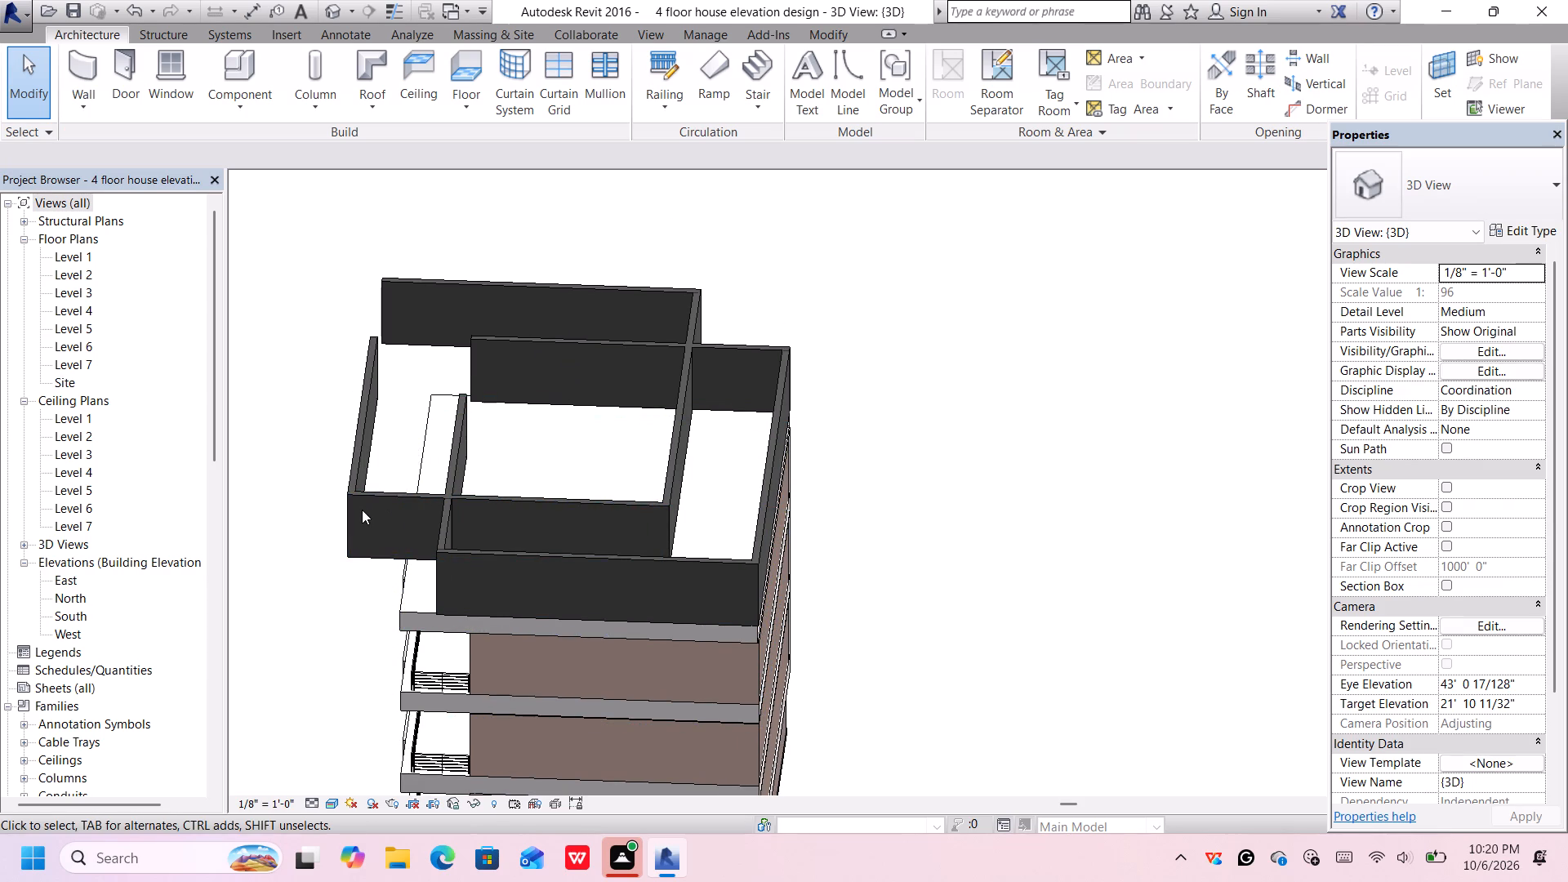
pyautogui.click(361, 510)
pyautogui.click(362, 501)
pyautogui.click(367, 429)
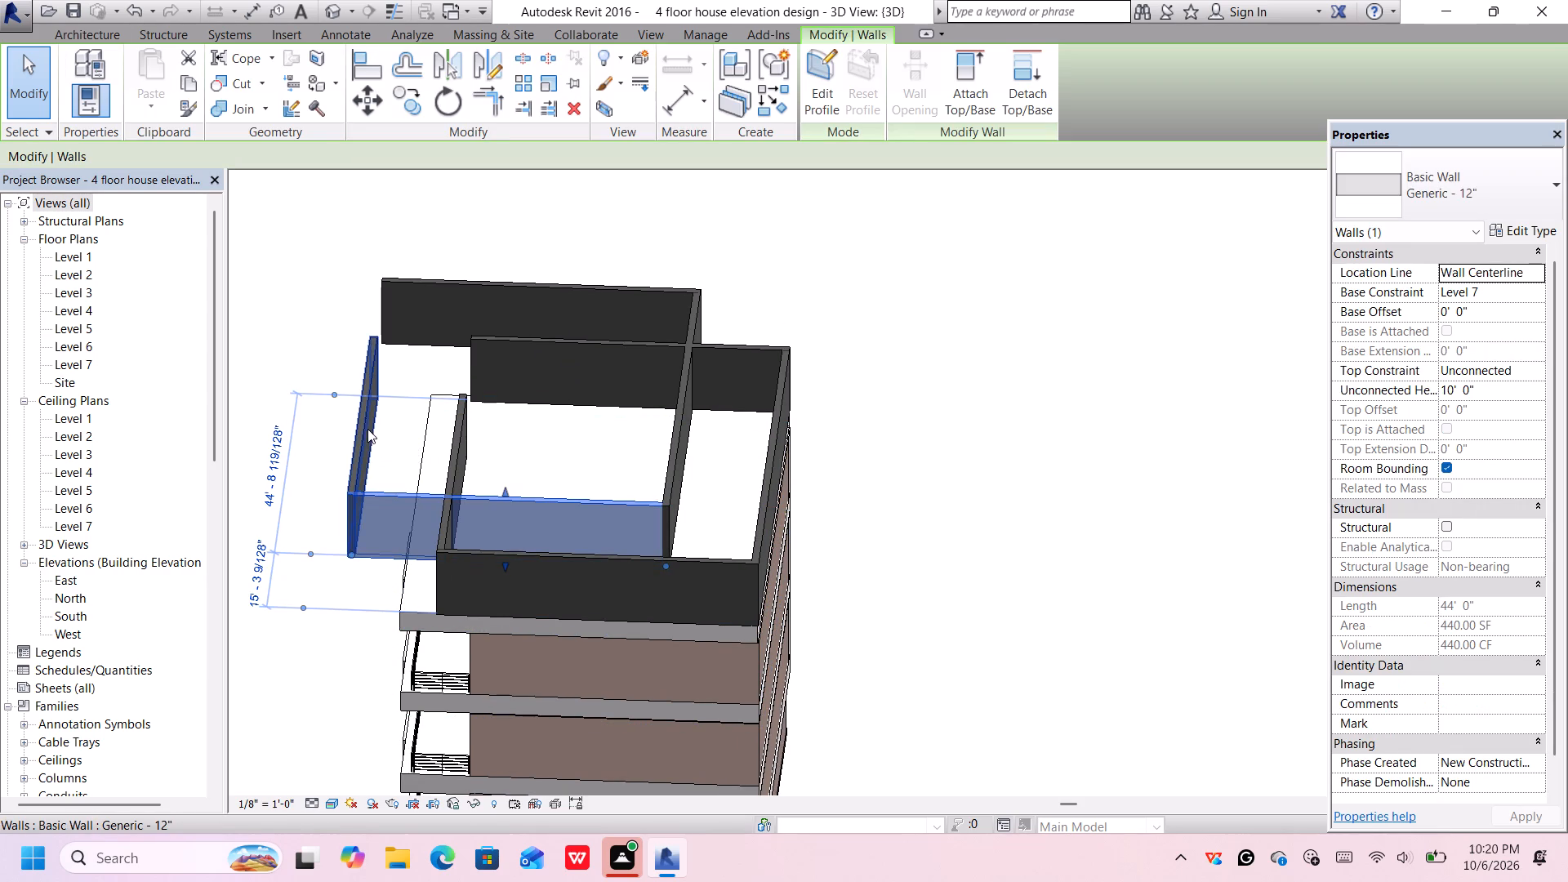
pyautogui.keyDown('ctrl'); pyautogui.click(416, 318); pyautogui.keyUp('ctrl')
pyautogui.keyDown('ctrl'); pyautogui.click(431, 308); pyautogui.keyUp('ctrl')
pyautogui.keyDown('ctrl'); pyautogui.click(448, 301); pyautogui.keyUp('ctrl')
pyautogui.click(464, 292)
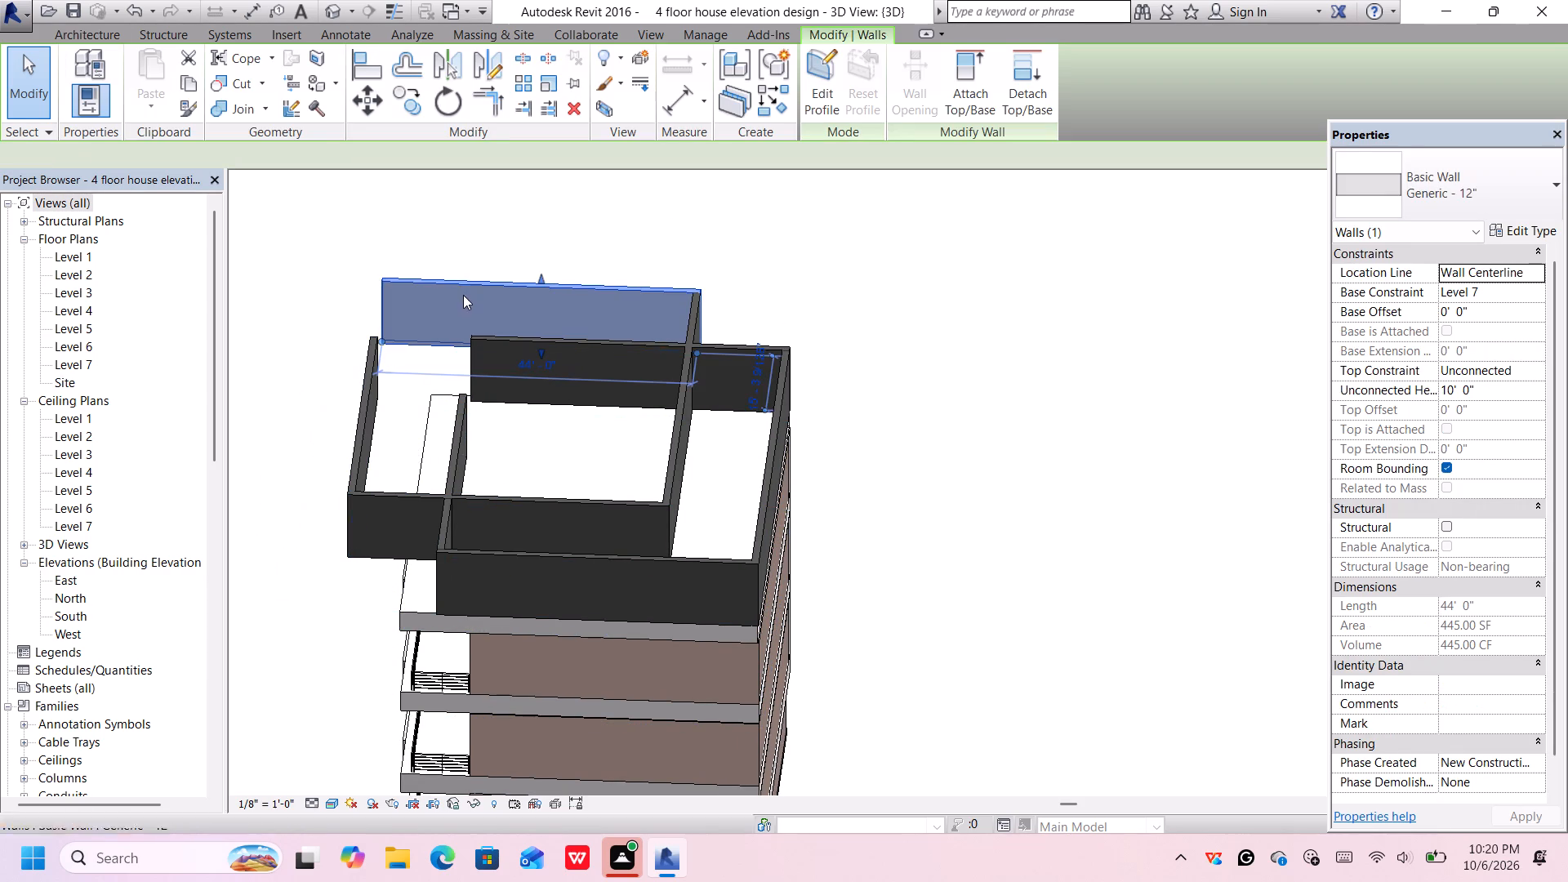
pyautogui.keyDown('ctrl'); pyautogui.click(363, 387); pyautogui.keyUp('ctrl')
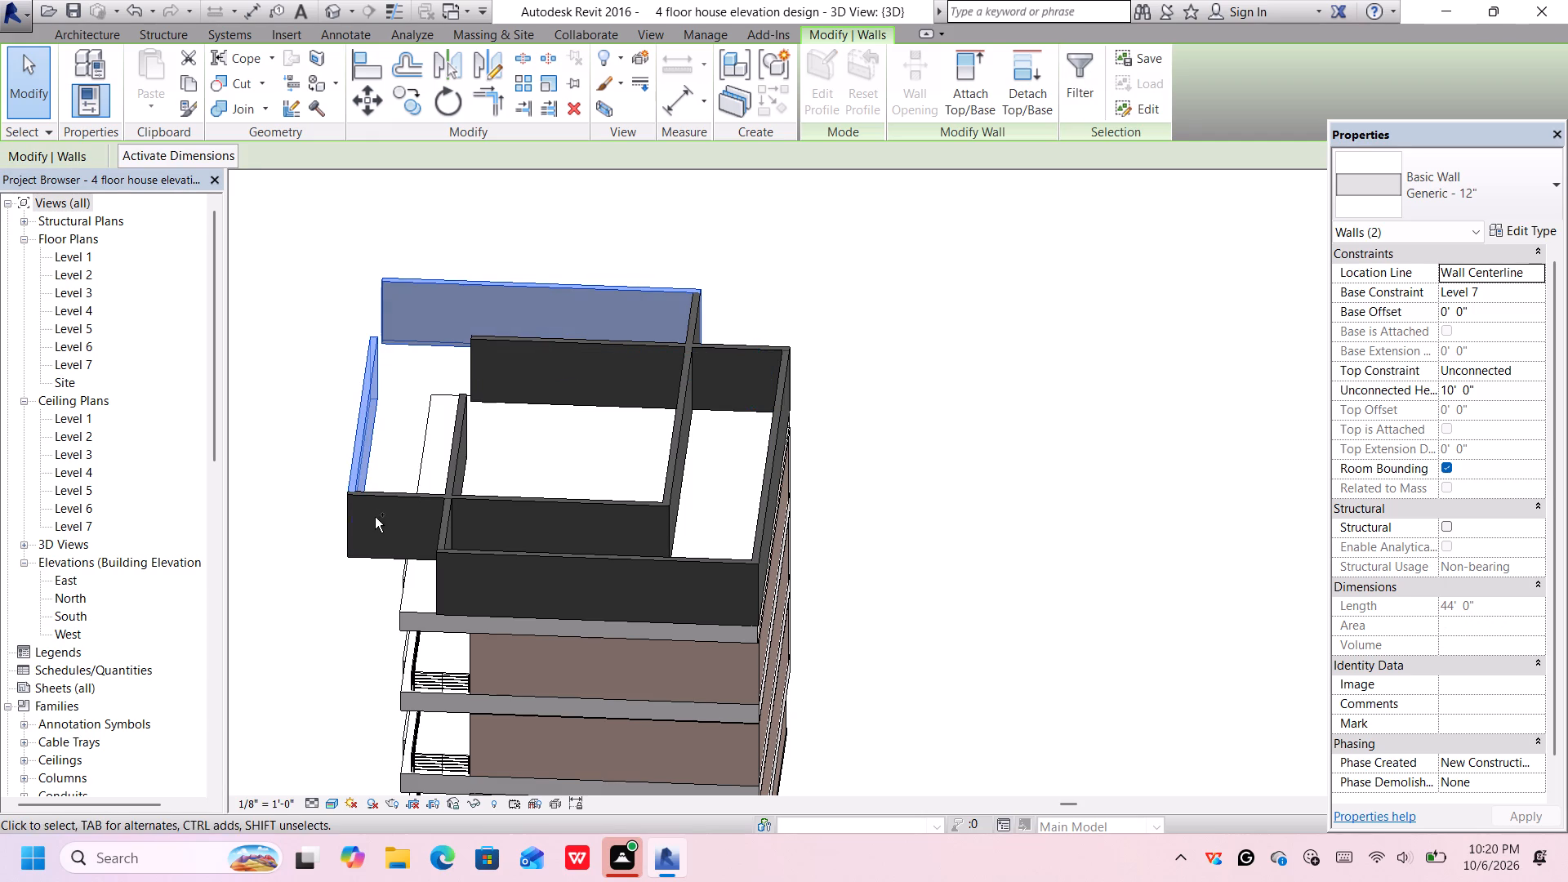
pyautogui.keyDown('ctrl'); pyautogui.click(375, 517); pyautogui.keyUp('ctrl')
pyautogui.keyDown('ctrl'); pyautogui.click(376, 501); pyautogui.keyUp('ctrl')
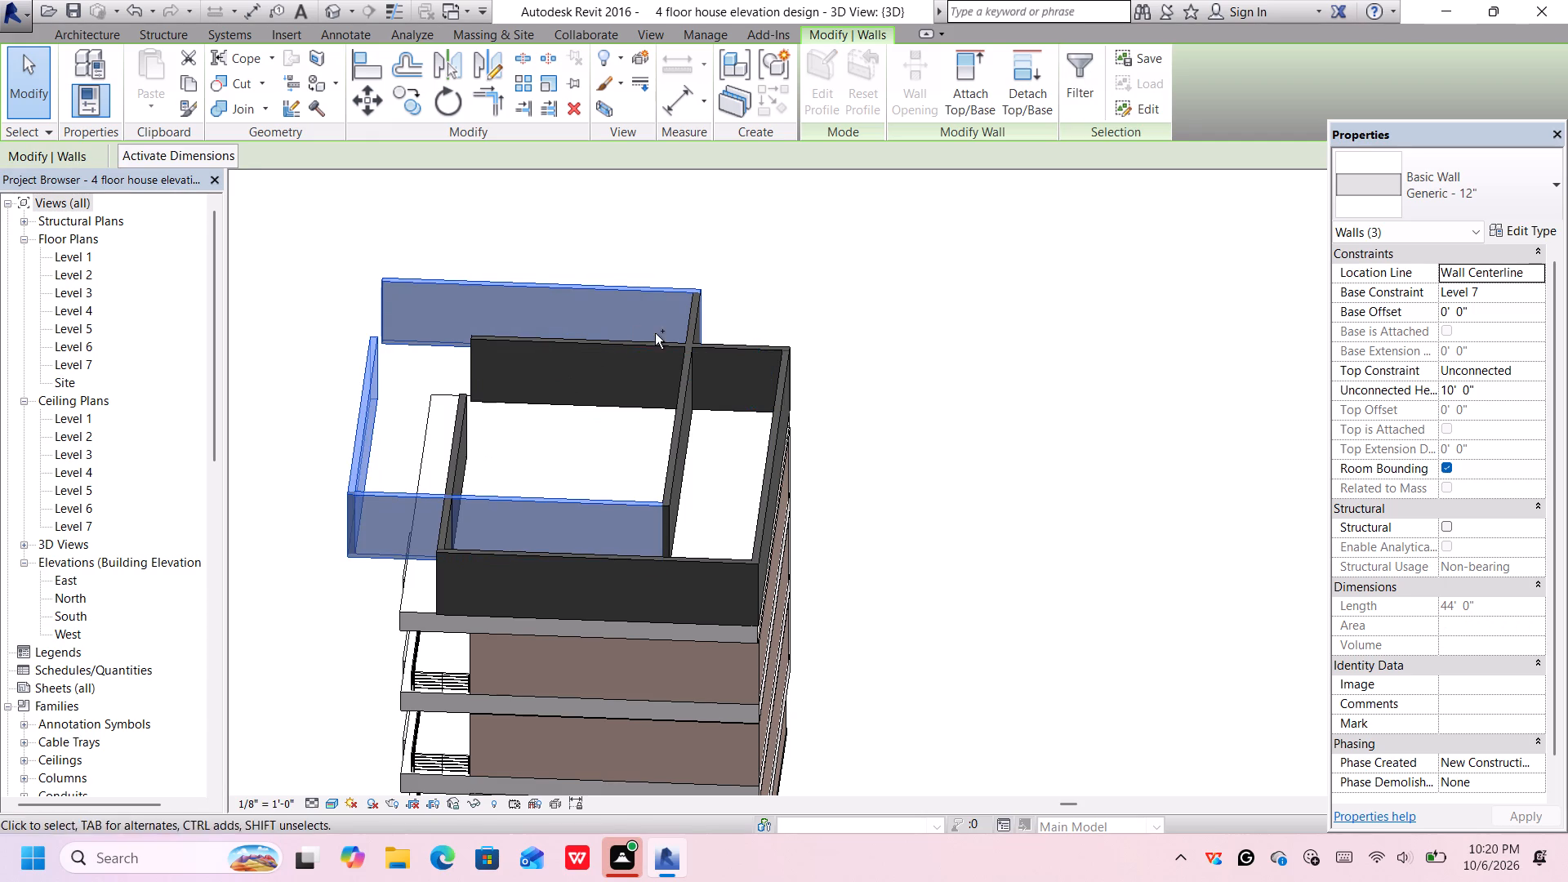
pyautogui.keyDown('ctrl'); pyautogui.click(675, 419); pyautogui.keyUp('ctrl')
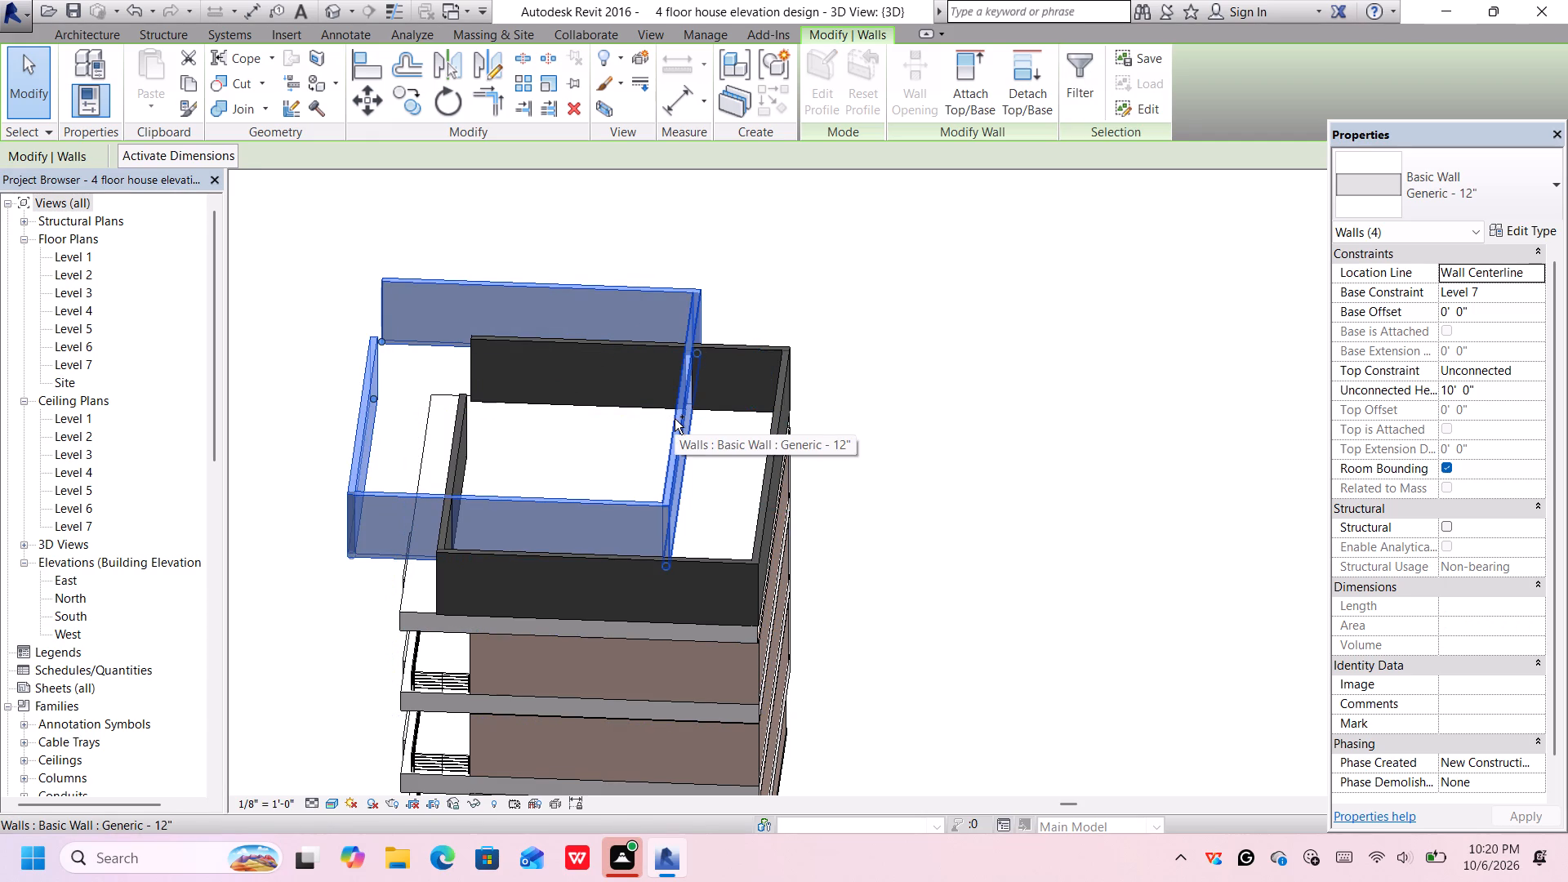
pyautogui.hotkey('ctrl', 'Delete')
pyautogui.press('Delete')
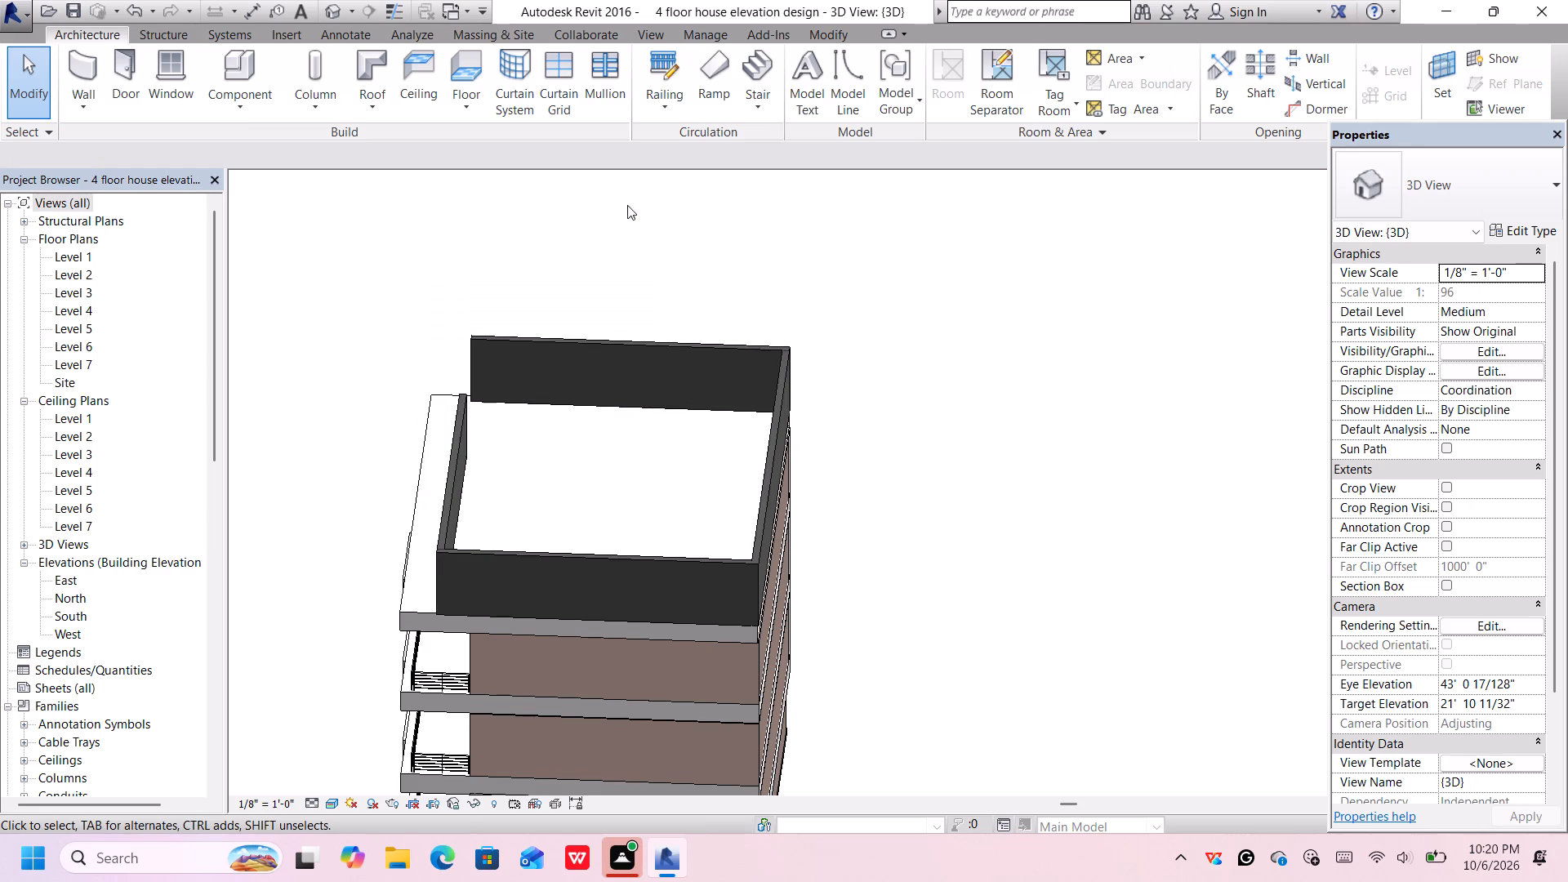
# Examine the copied walls' height and alignment over the top slab from the balcony and pink facade sides.
pyautogui.moveTo(697, 390); pyautogui.dragTo(702, 363, button='middle')
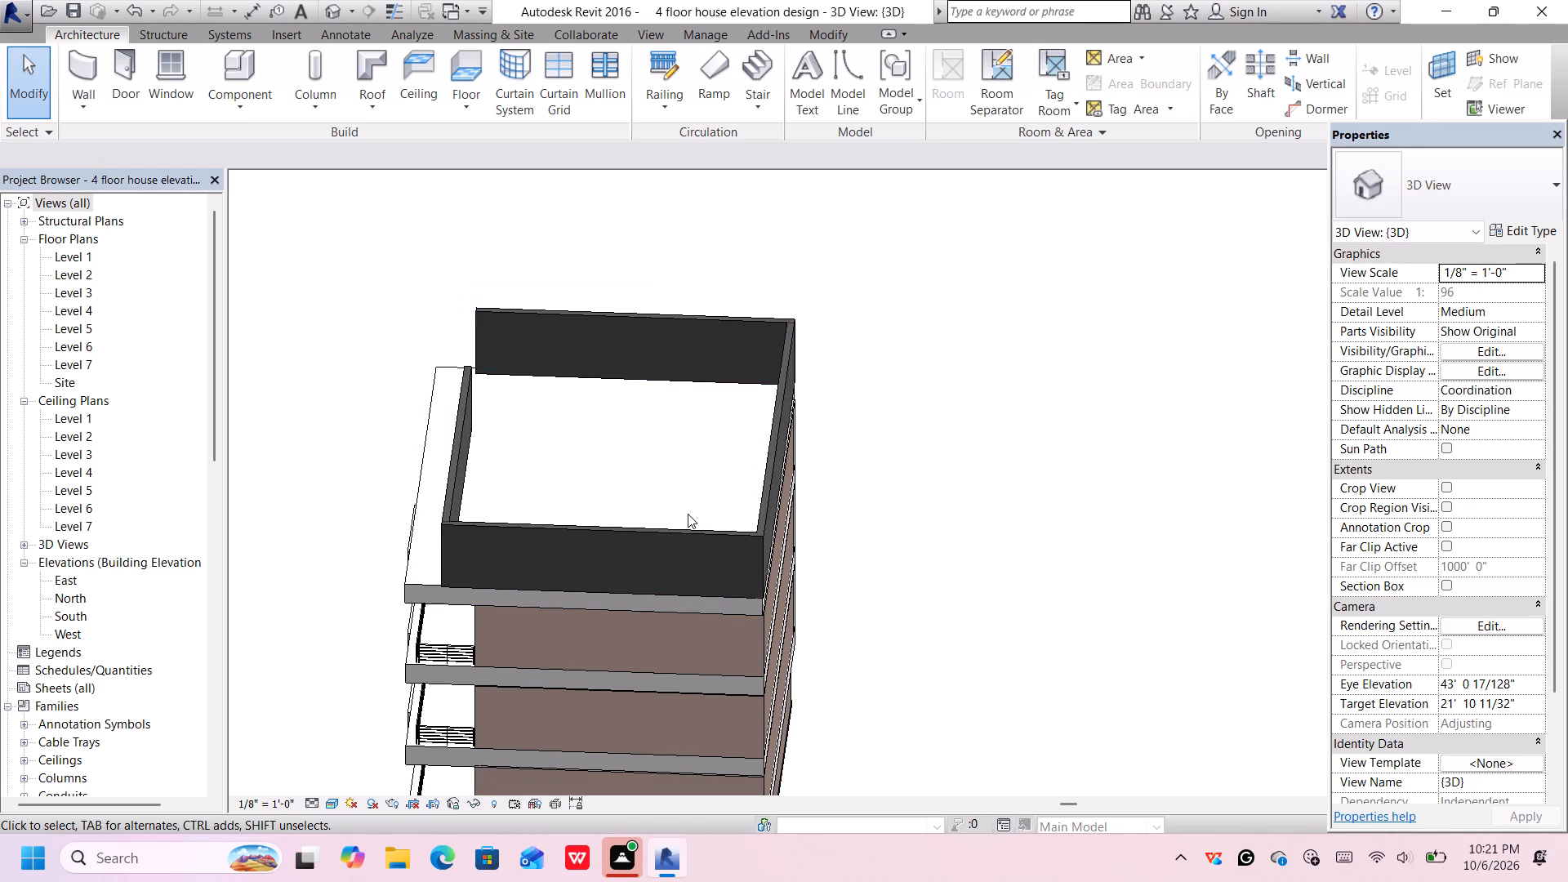
pyautogui.keyDown('ctrl'); pyautogui.moveTo(689, 530); pyautogui.dragTo(968, 466, button='middle'); pyautogui.keyUp('ctrl')
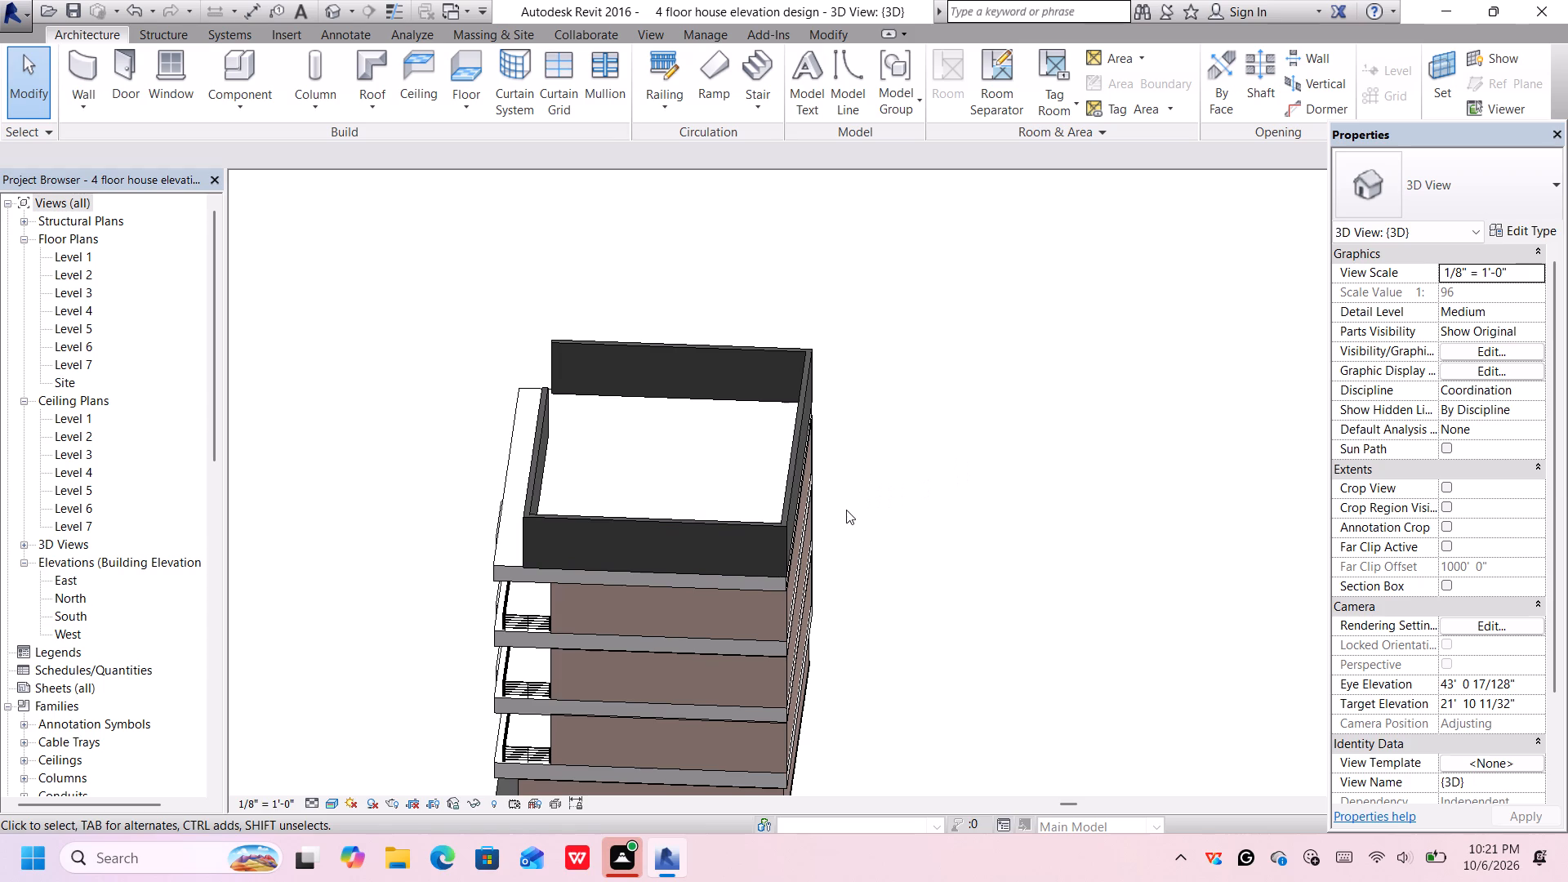
pyautogui.keyDown('shift'); pyautogui.middleClick(846, 510); pyautogui.keyUp('shift')
pyautogui.keyDown('shift'); pyautogui.moveTo(846, 510); pyautogui.dragTo(1049, 449, button='middle'); pyautogui.keyUp('shift')
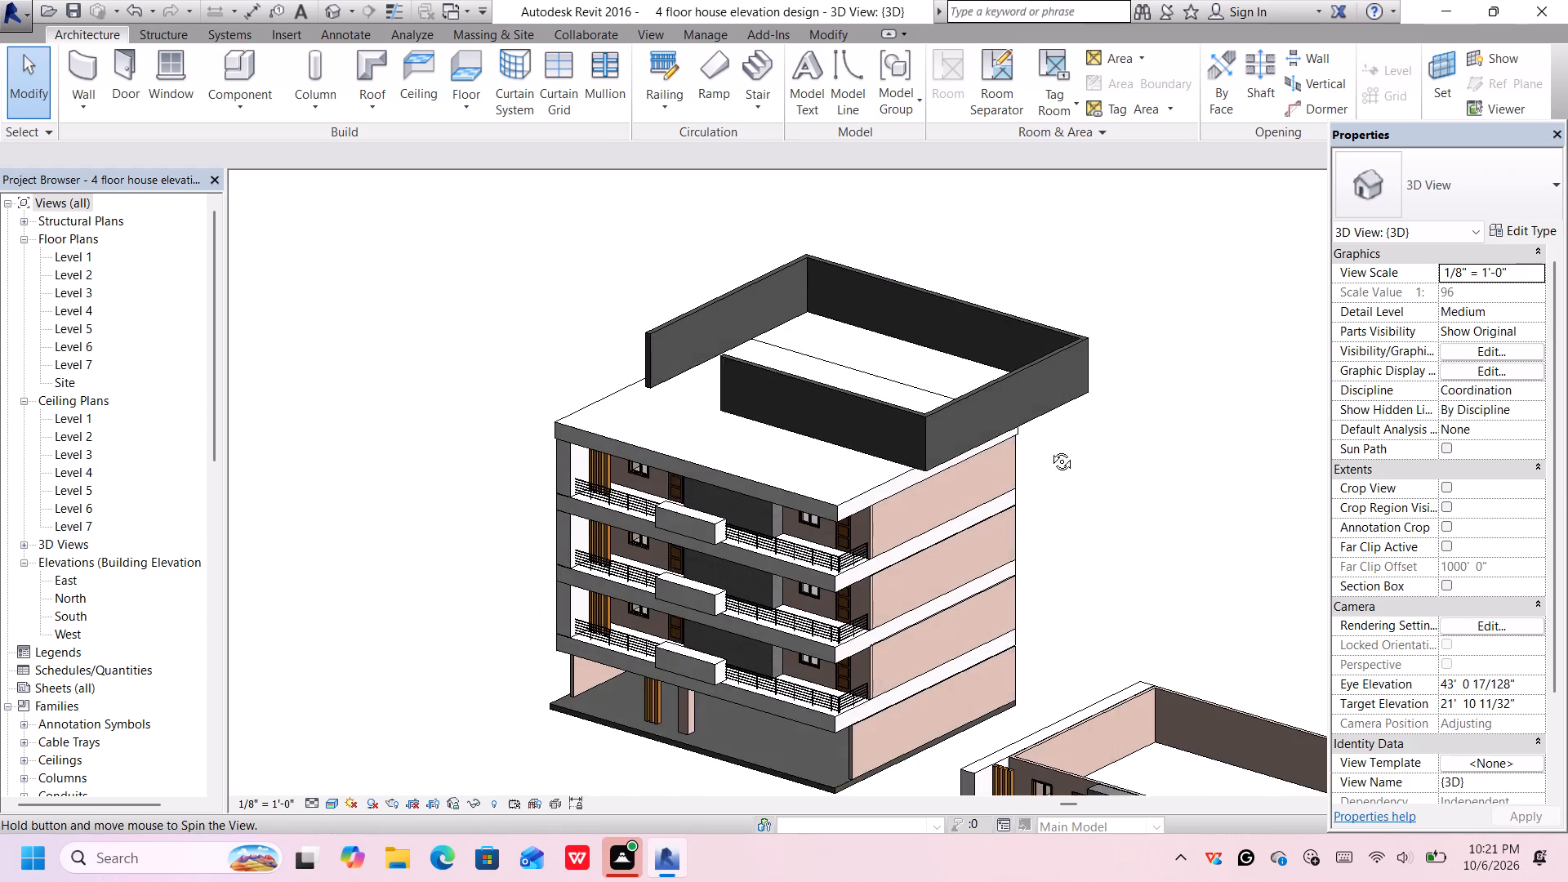
pyautogui.keyDown('shift'); pyautogui.moveTo(1049, 449); pyautogui.dragTo(1049, 448, button='middle'); pyautogui.keyUp('shift')
pyautogui.keyDown('shift'); pyautogui.scroll(4, 808, 396); pyautogui.keyUp('shift')
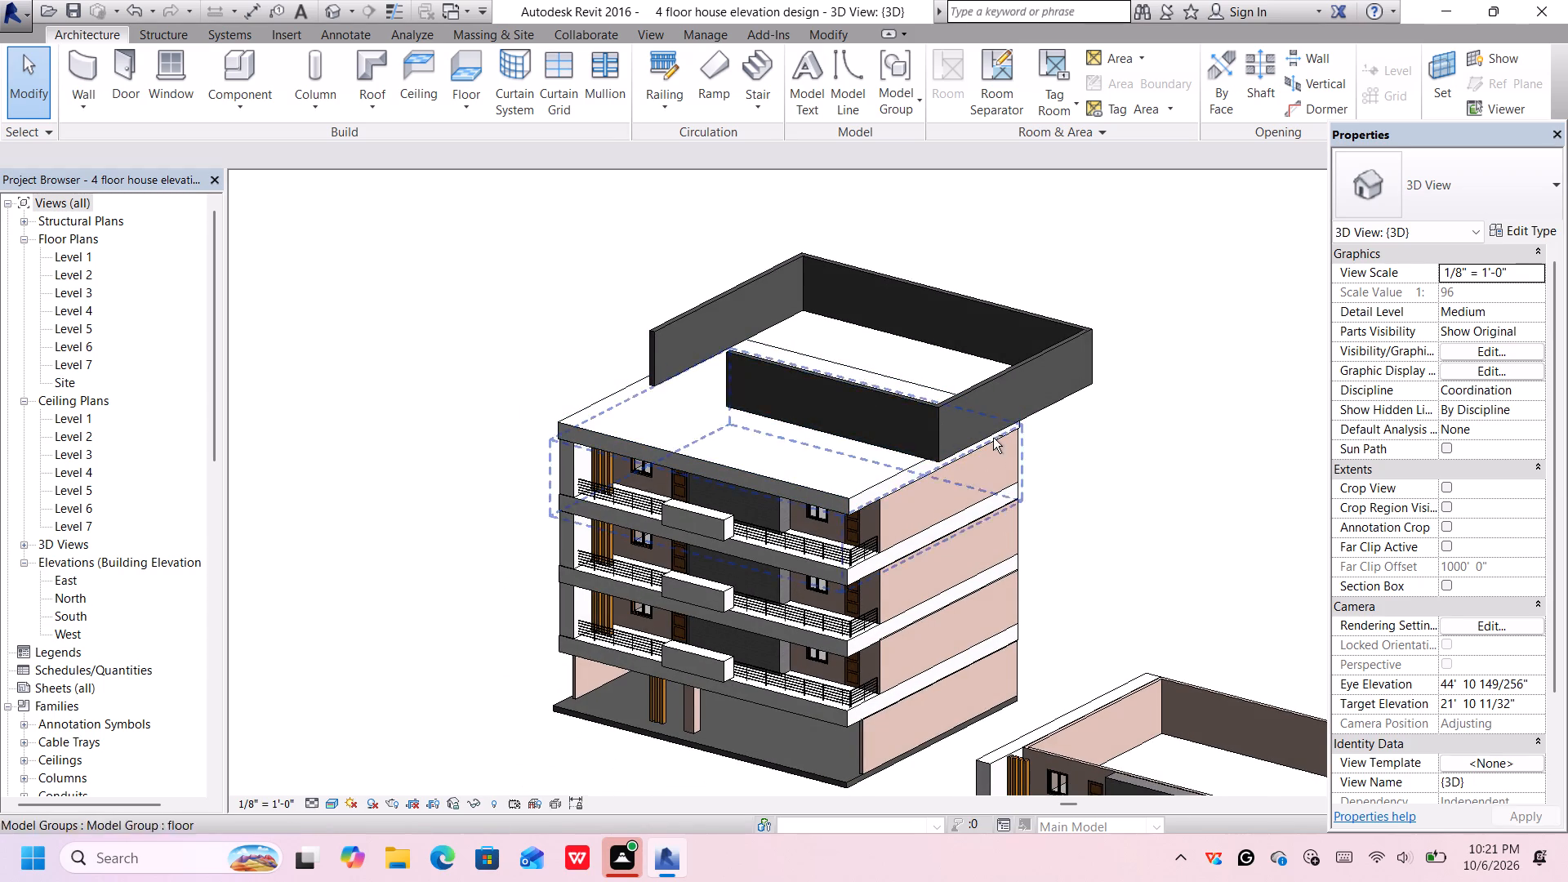
pyautogui.keyDown('shift'); pyautogui.moveTo(995, 438); pyautogui.dragTo(895, 438, button='middle'); pyautogui.keyUp('shift')
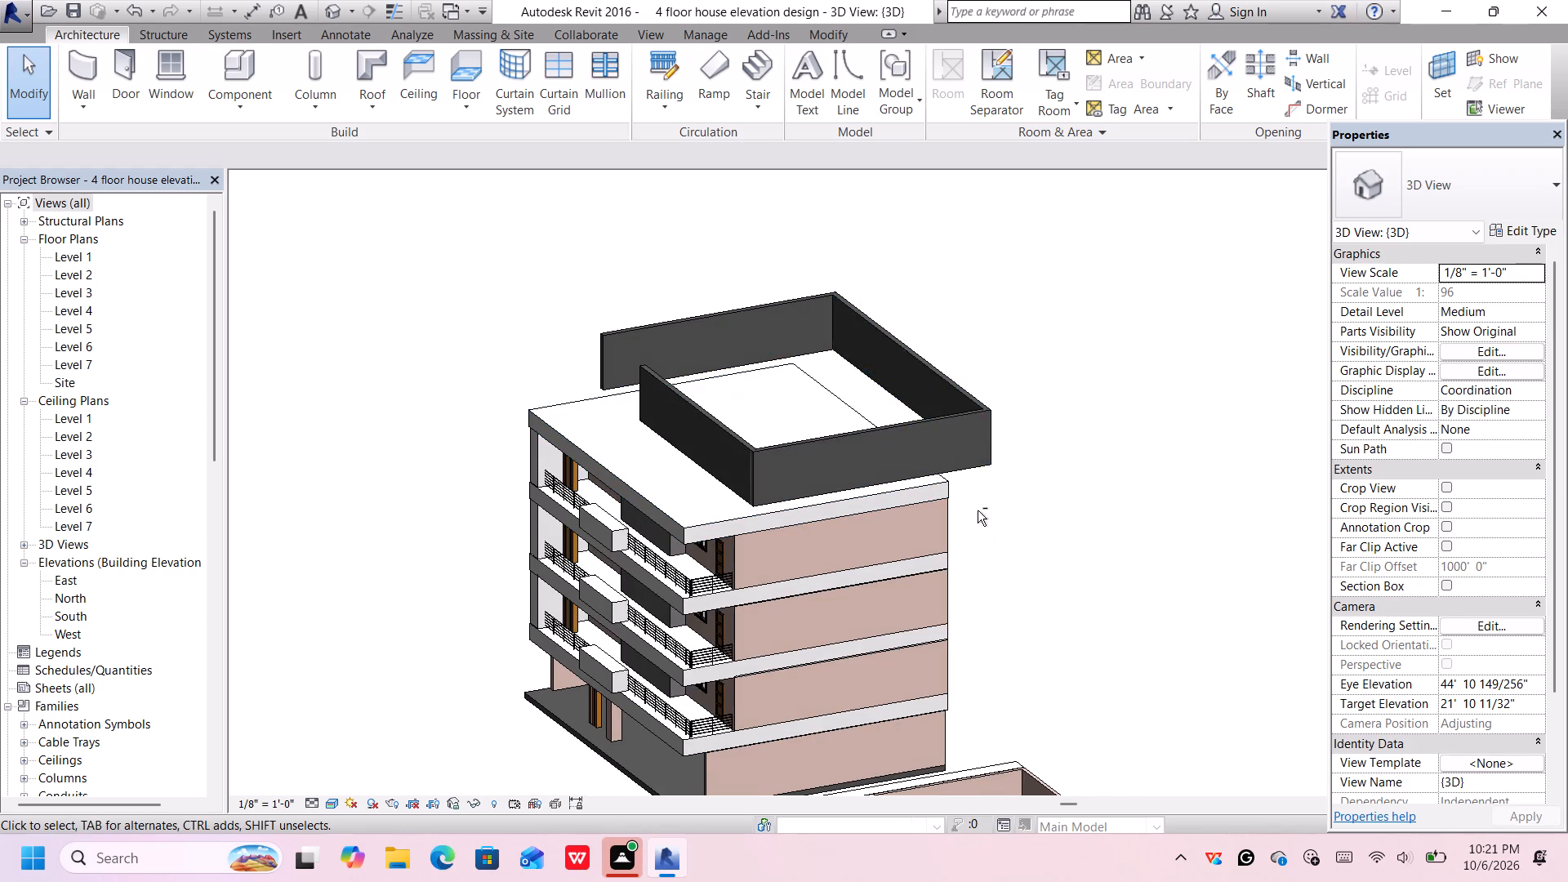
pyautogui.keyDown('shift'); pyautogui.moveTo(978, 512); pyautogui.dragTo(946, 408, button='middle'); pyautogui.keyUp('shift')
pyautogui.keyDown('shift'); pyautogui.moveTo(937, 442); pyautogui.dragTo(910, 332, button='middle'); pyautogui.keyUp('shift')
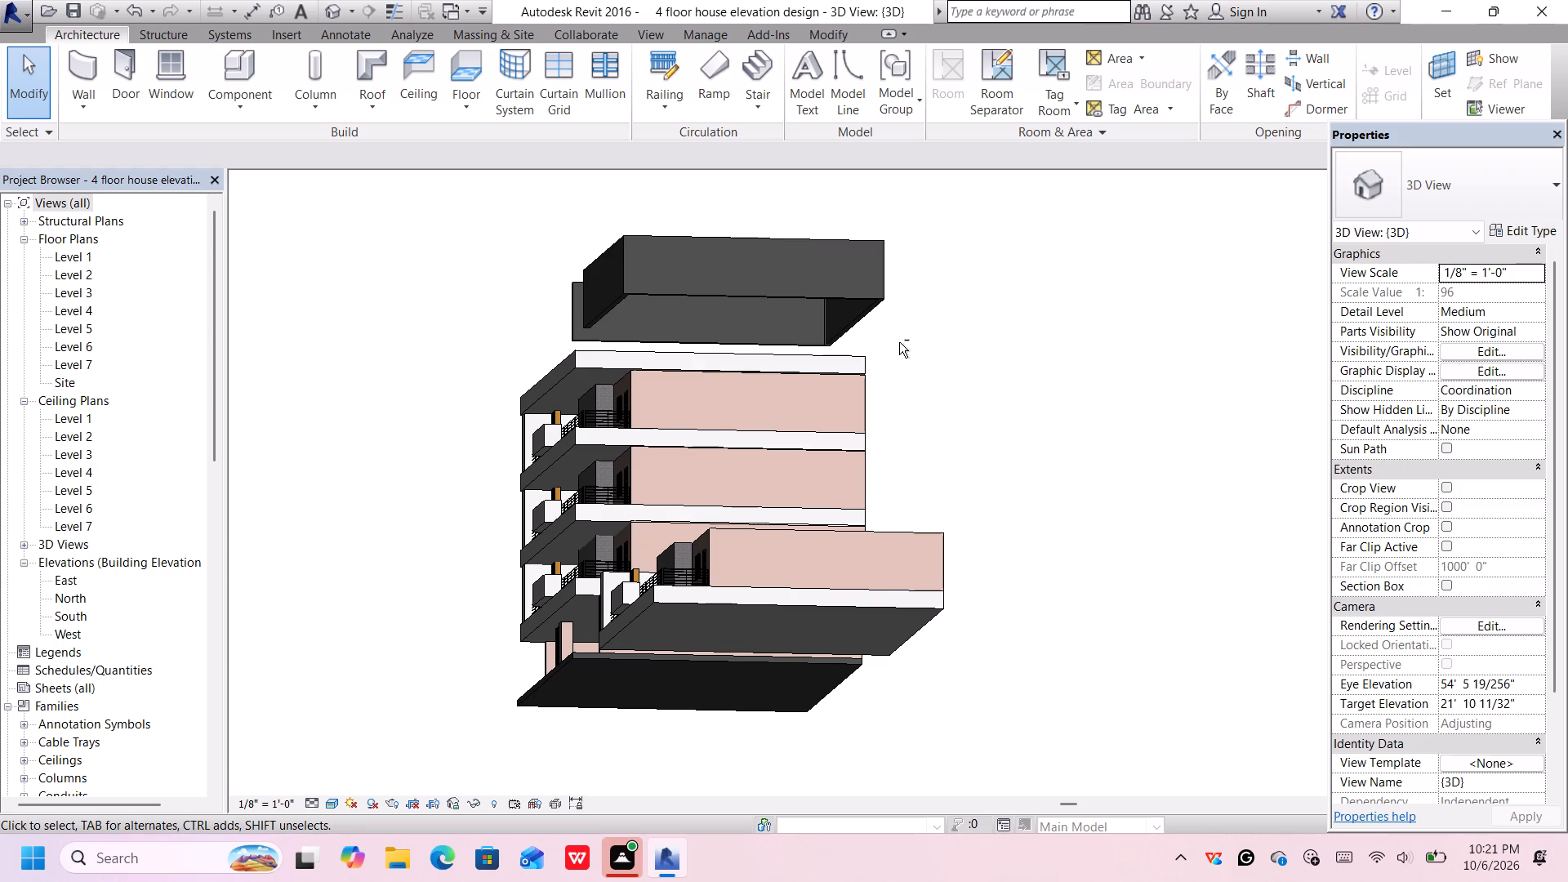
pyautogui.keyDown('shift'); pyautogui.scroll(4, 898, 349); pyautogui.keyUp('shift')
pyautogui.keyDown('shift'); pyautogui.moveTo(884, 350); pyautogui.dragTo(898, 403, button='middle'); pyautogui.keyUp('shift')
pyautogui.keyDown('shift'); pyautogui.middleClick(898, 403); pyautogui.keyUp('shift')
pyautogui.keyDown('shift'); pyautogui.scroll(1, 898, 403); pyautogui.keyUp('shift')
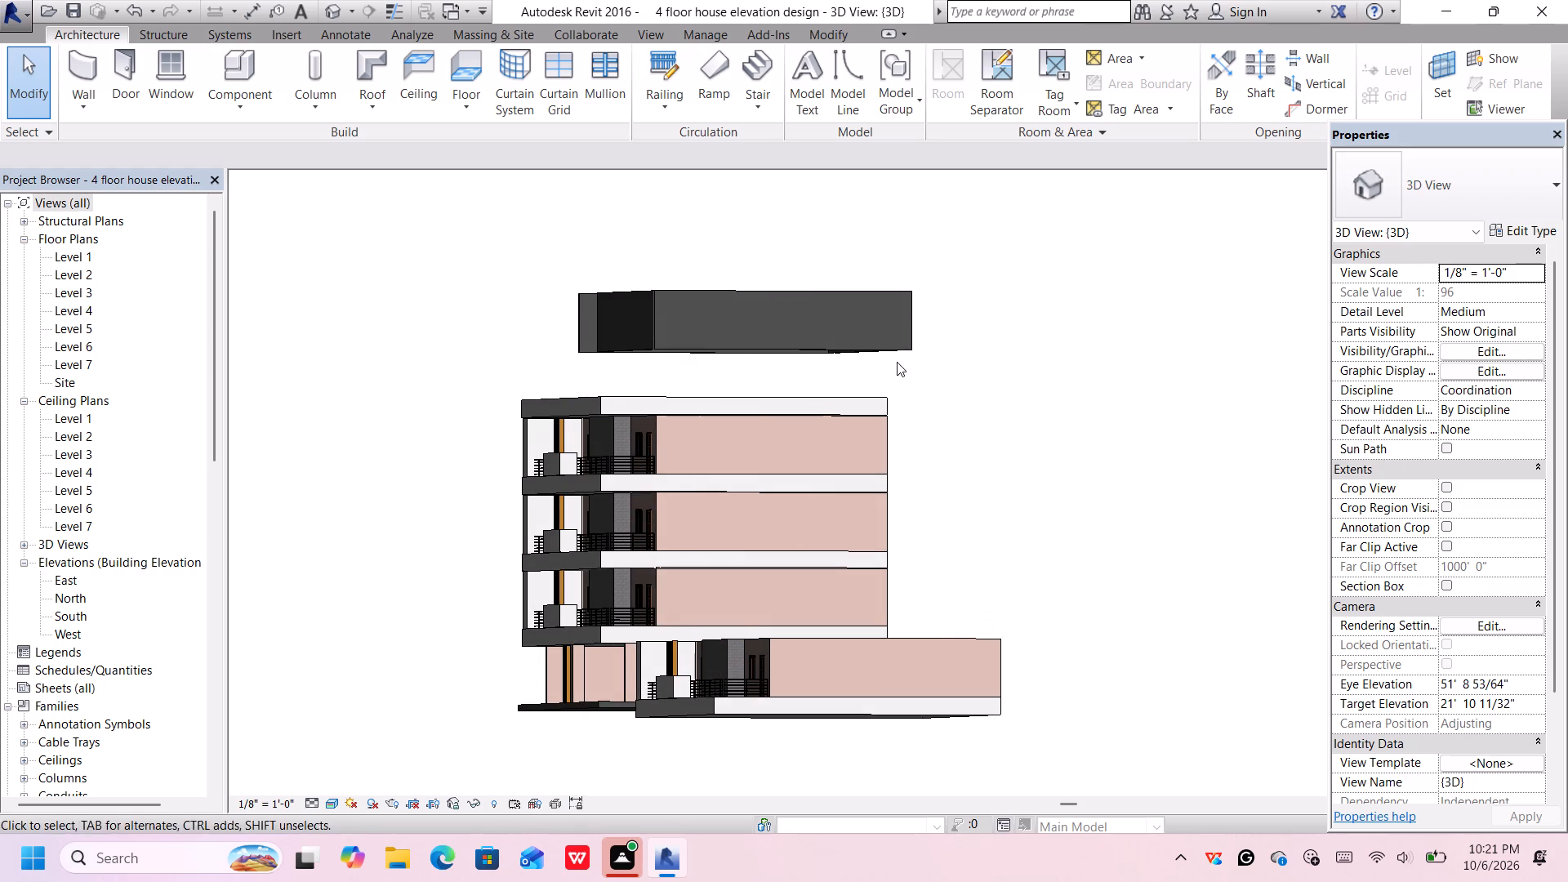
pyautogui.moveTo(864, 330); pyautogui.dragTo(866, 341, button='middle')
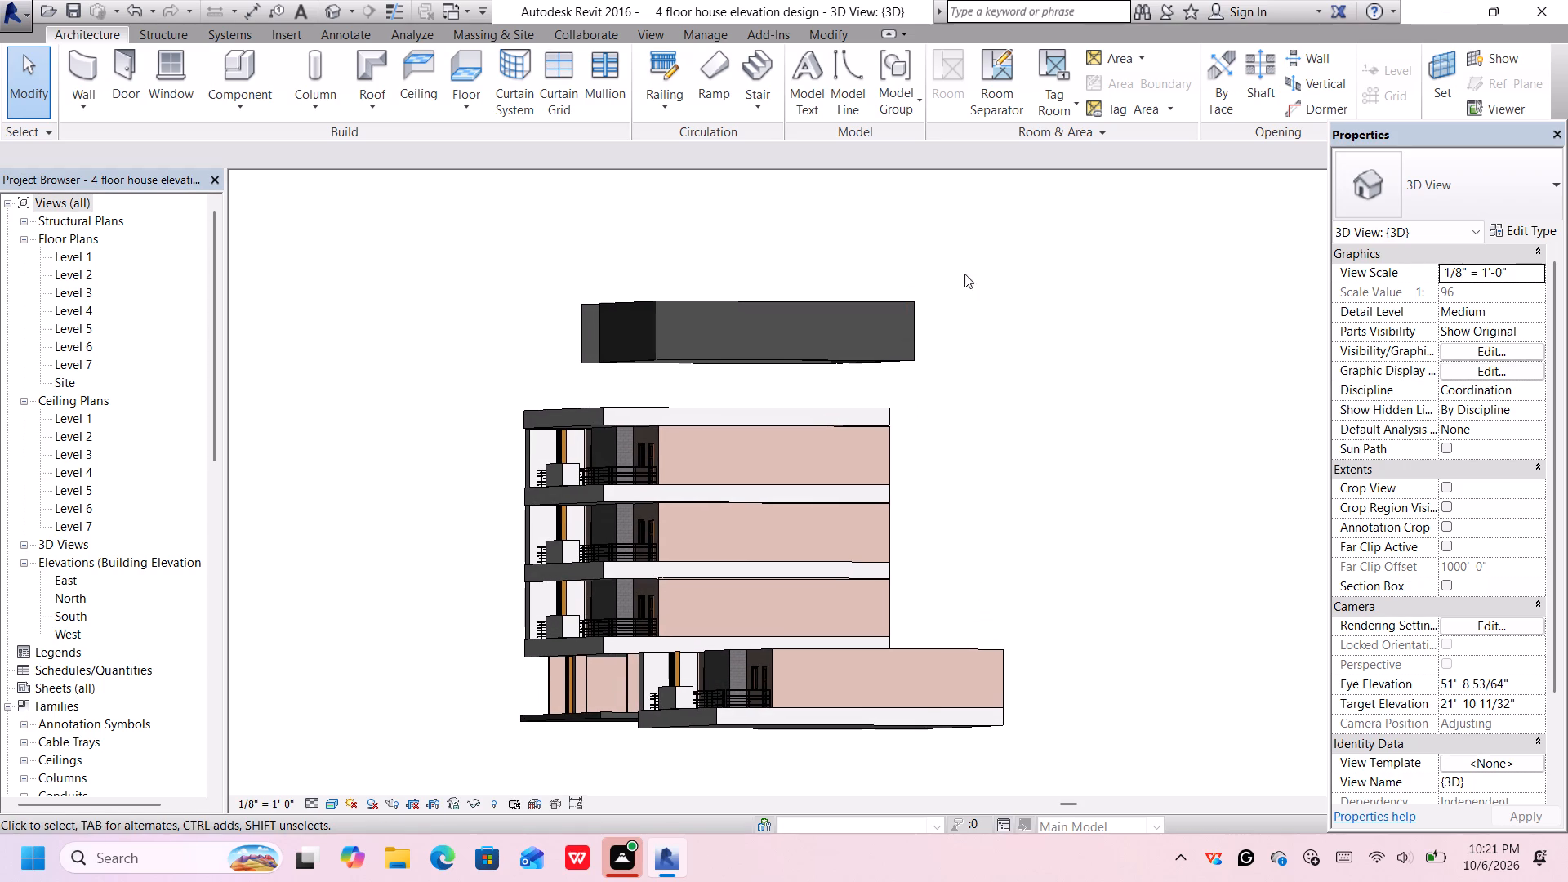
# Select all four copied walls and move them sideways to line up with the top slab's edge on the pink facade.
pyautogui.moveTo(979, 252); pyautogui.dragTo(516, 378)
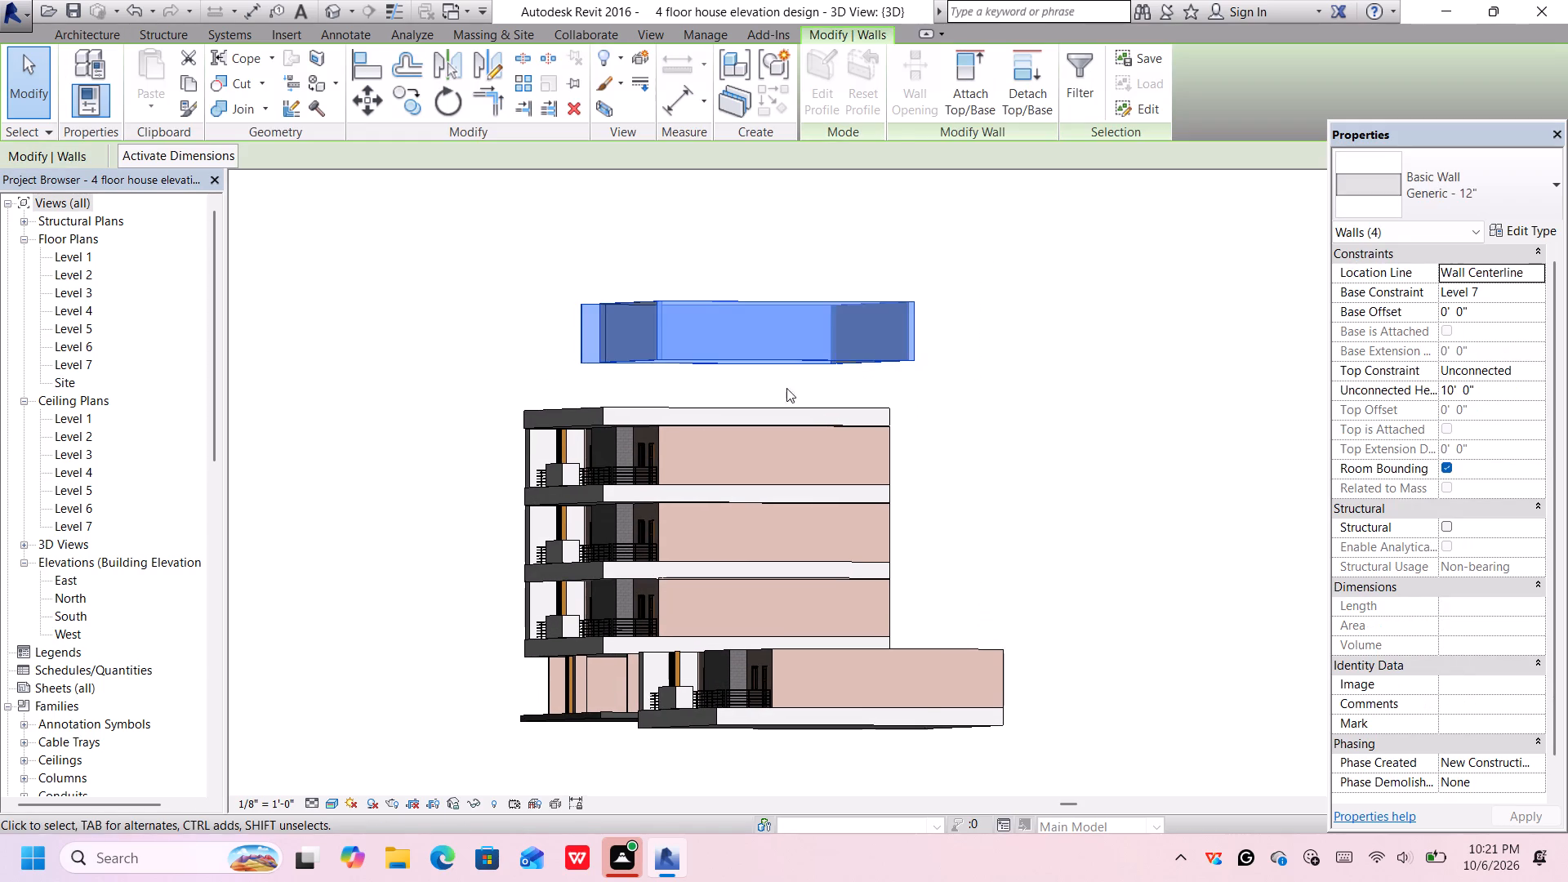
pyautogui.scroll(3, 869, 364)
pyautogui.scroll(-3, 913, 360)
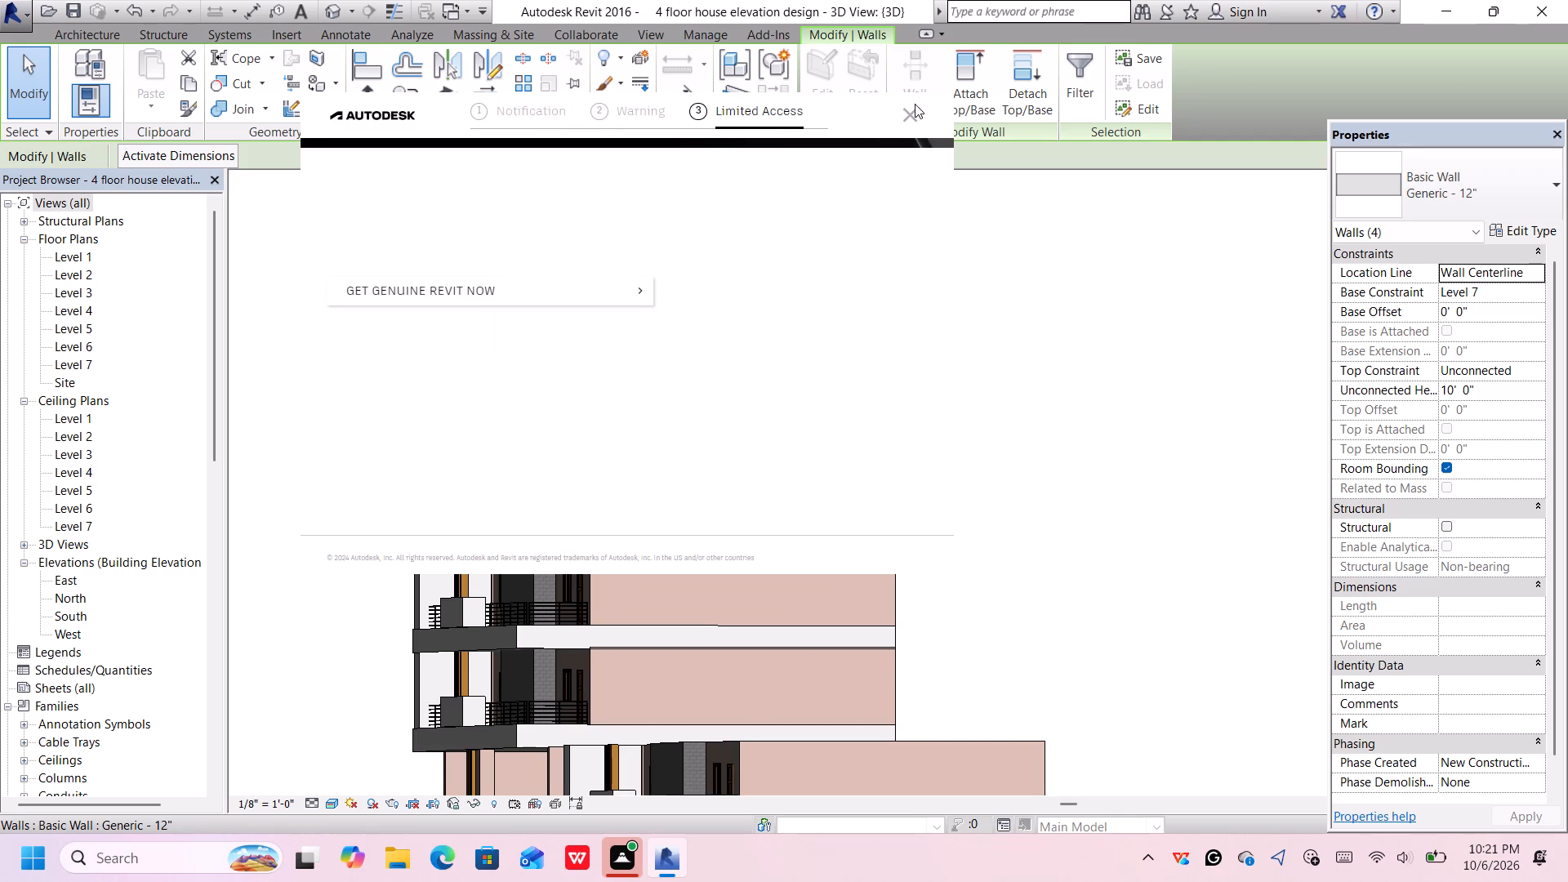
pyautogui.click(908, 117)
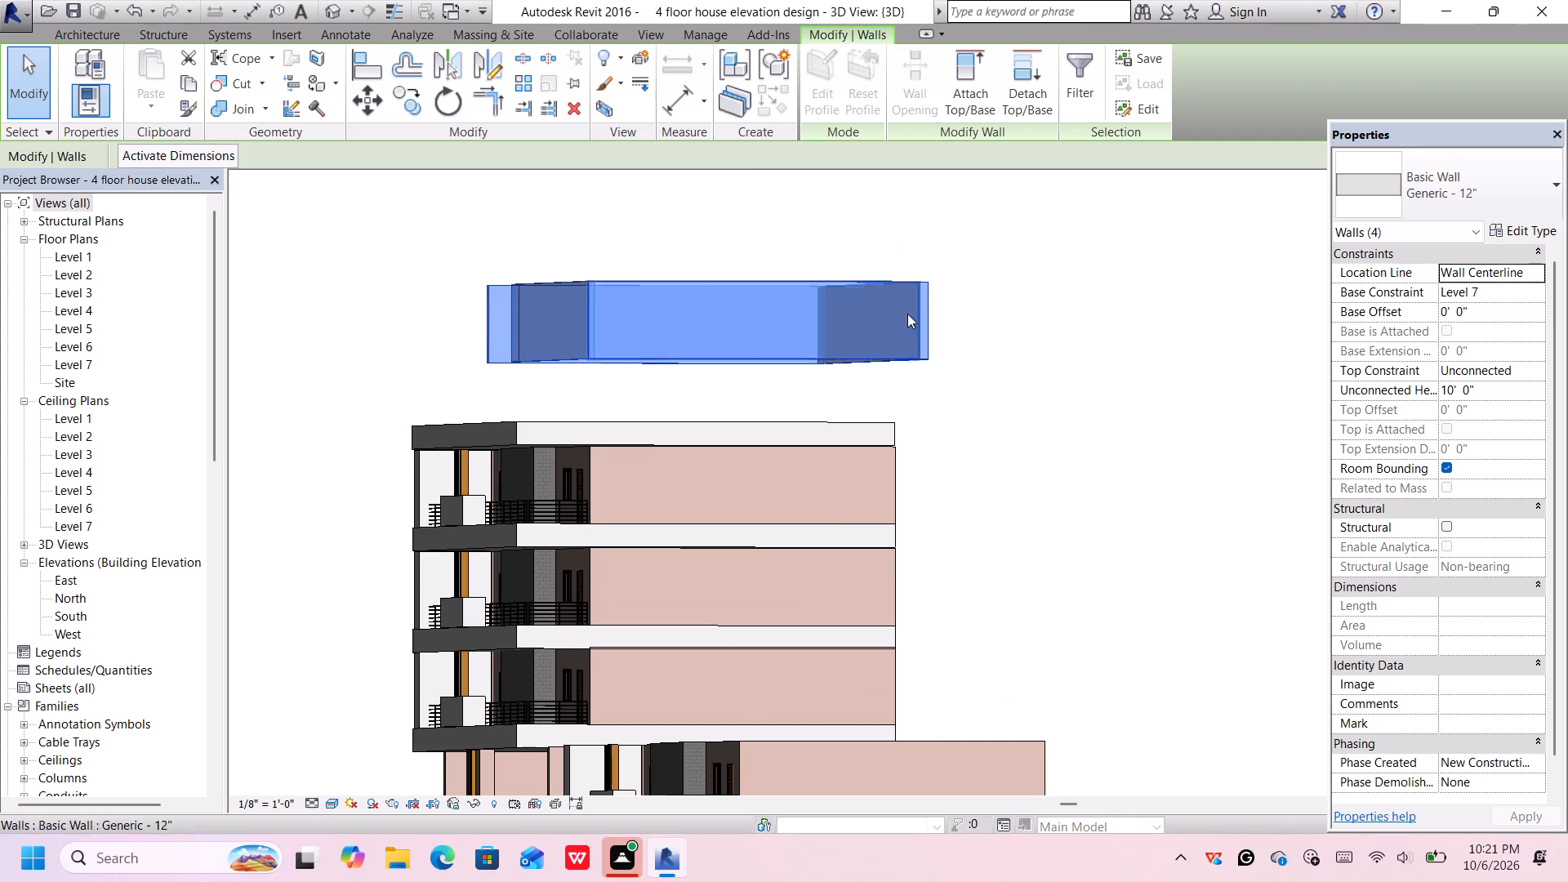
pyautogui.scroll(3, 904, 364)
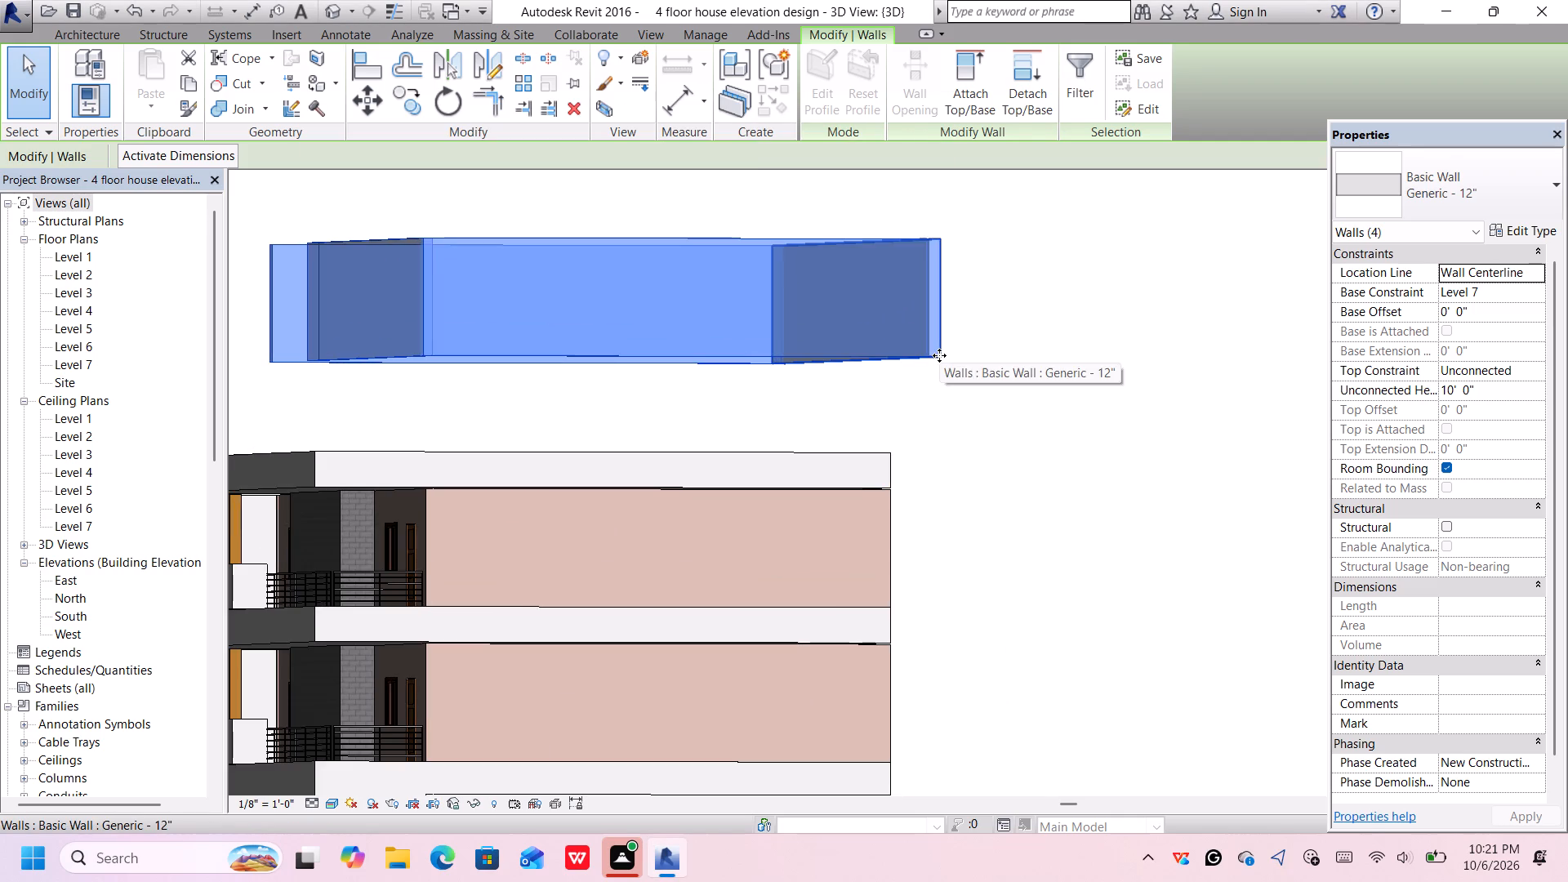
pyautogui.click(939, 355)
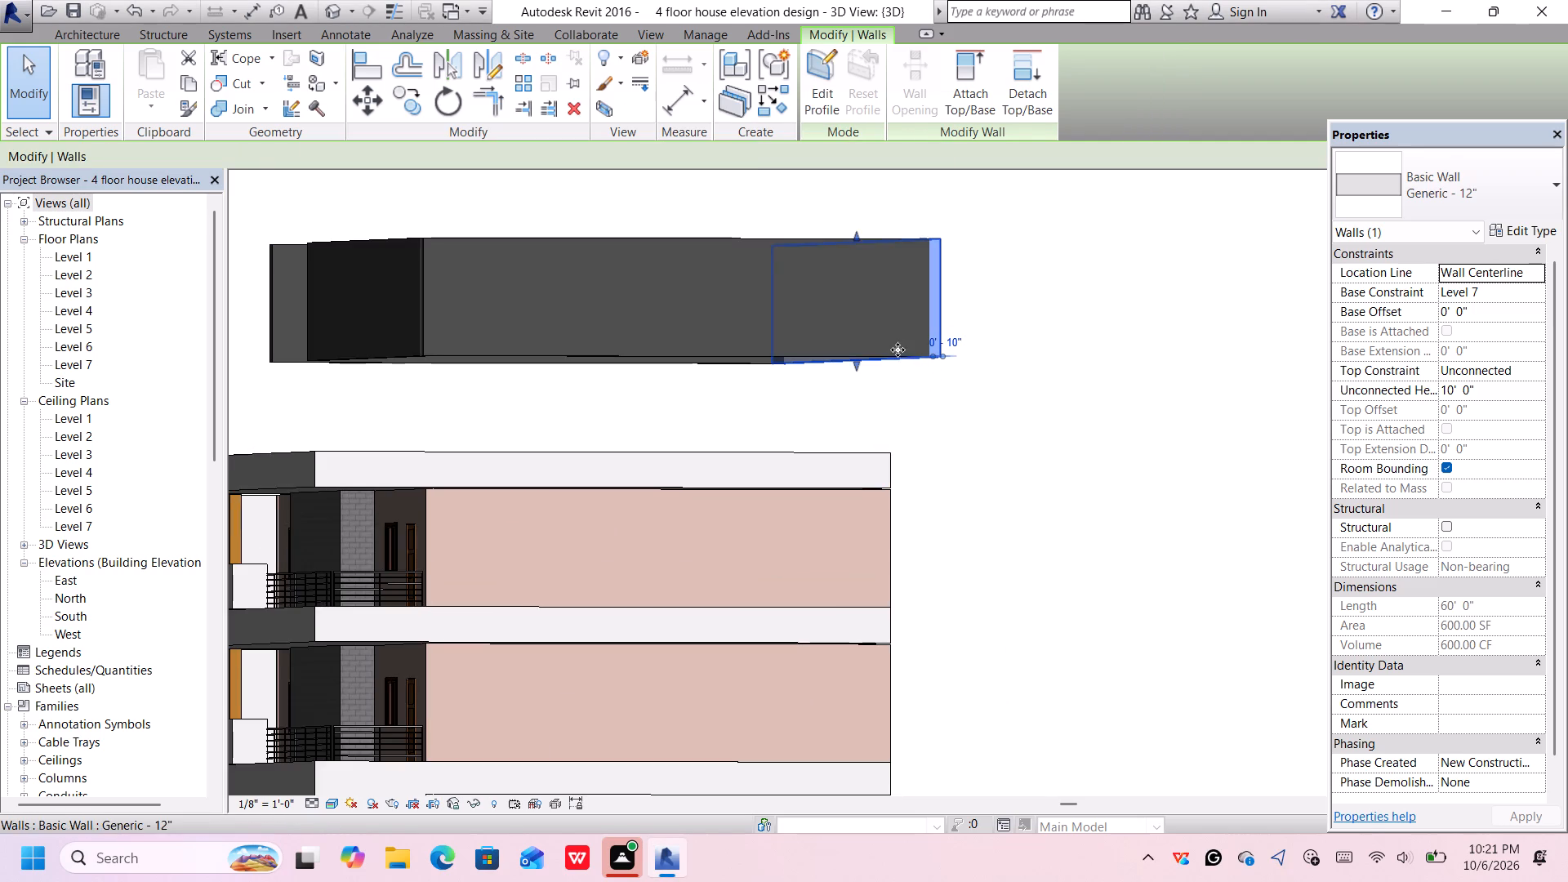
pyautogui.moveTo(896, 347); pyautogui.dragTo(921, 387, button='middle')
pyautogui.moveTo(1026, 253); pyautogui.dragTo(961, 276)
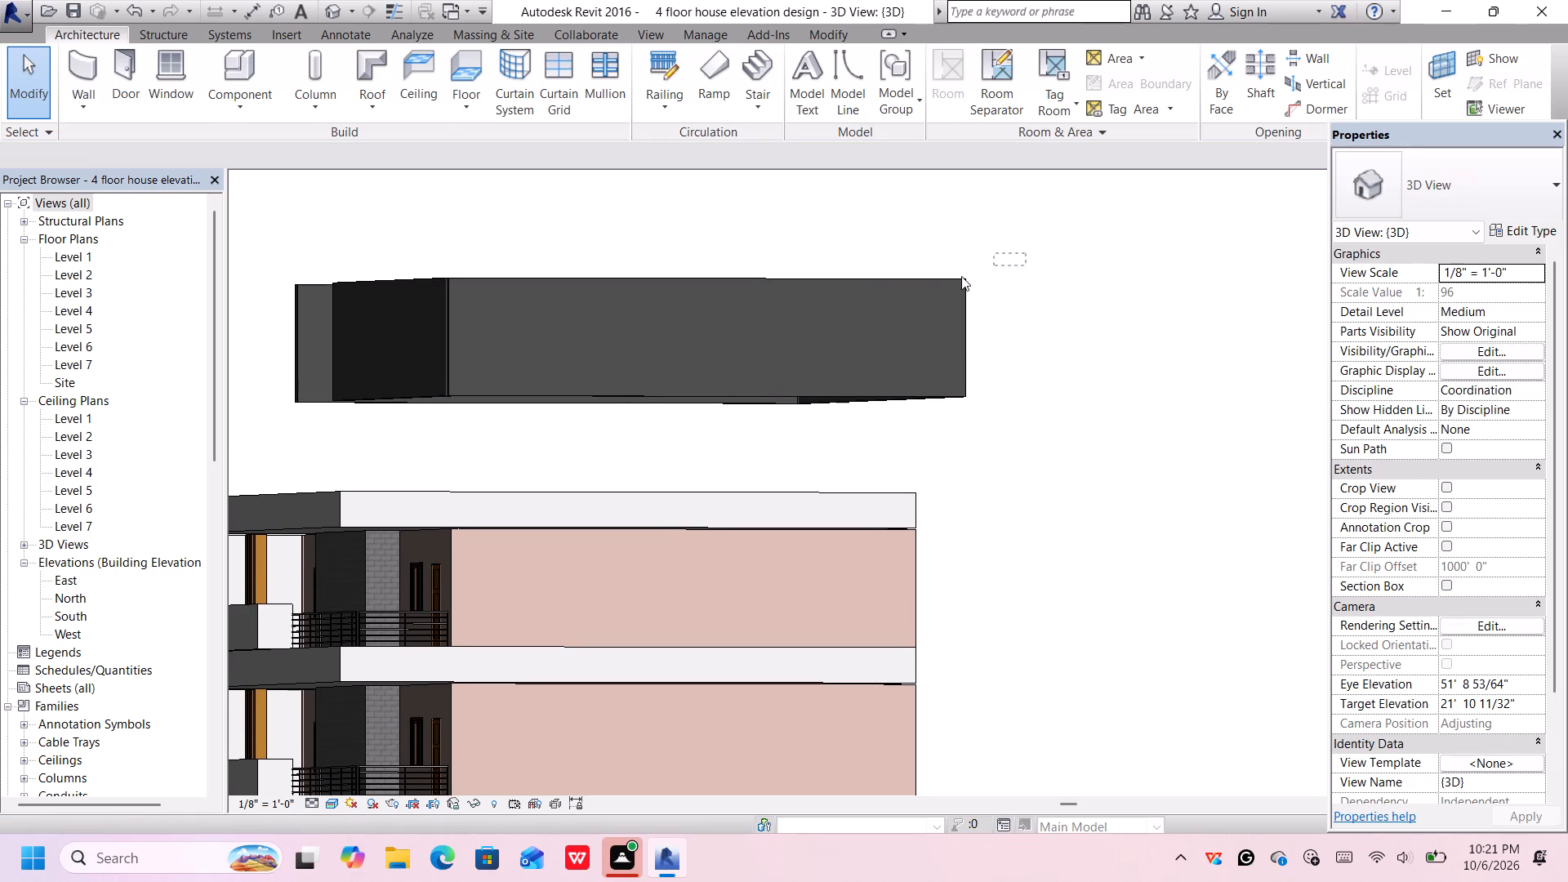
pyautogui.moveTo(961, 276); pyautogui.dragTo(252, 421)
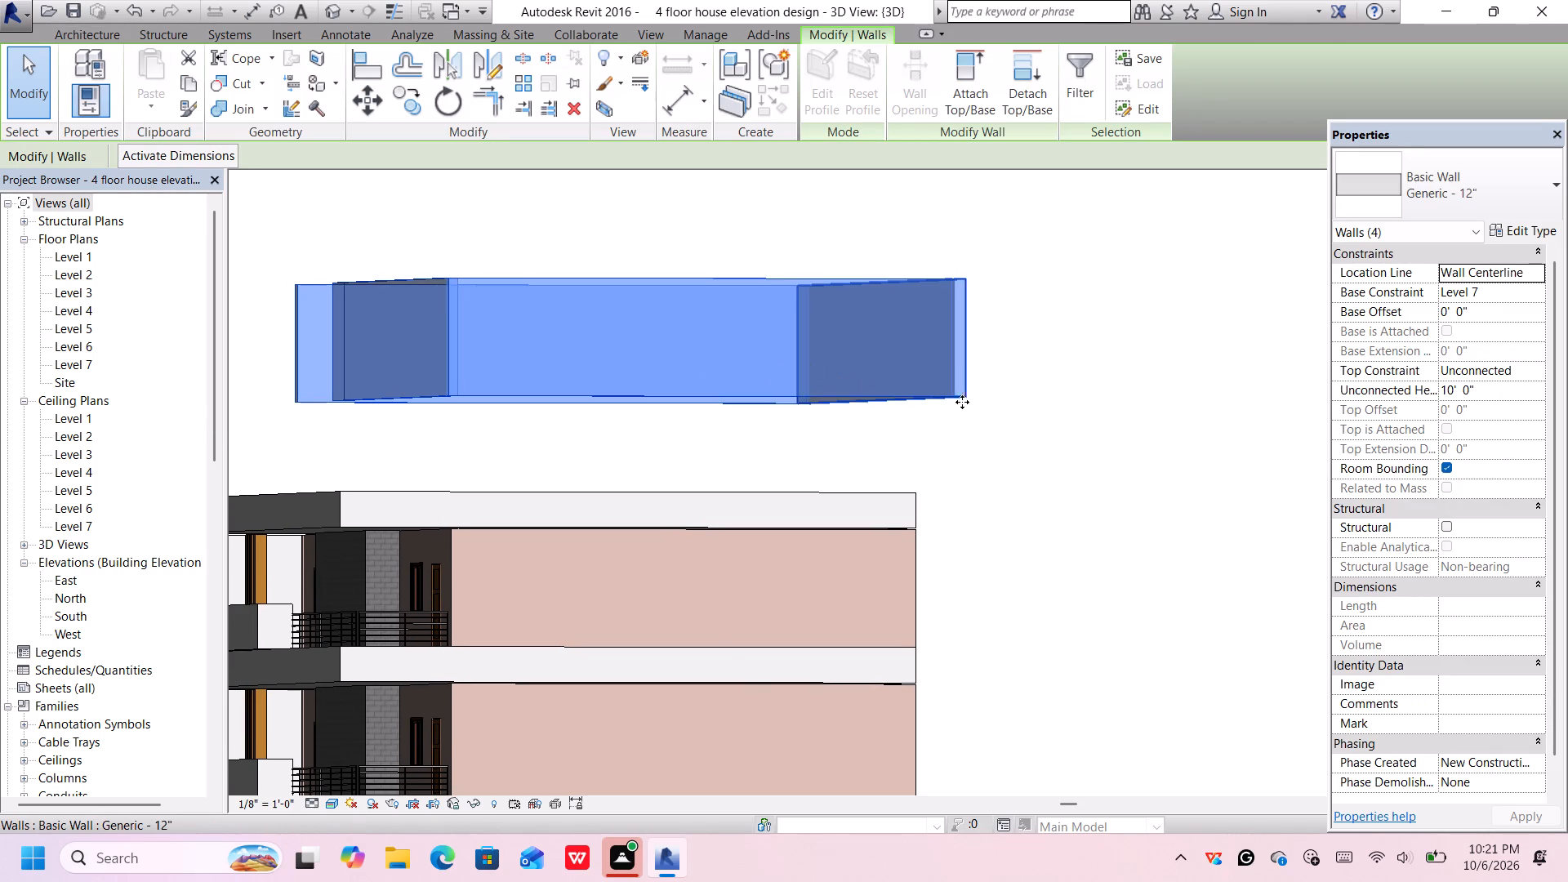
pyautogui.moveTo(967, 395); pyautogui.dragTo(911, 490)
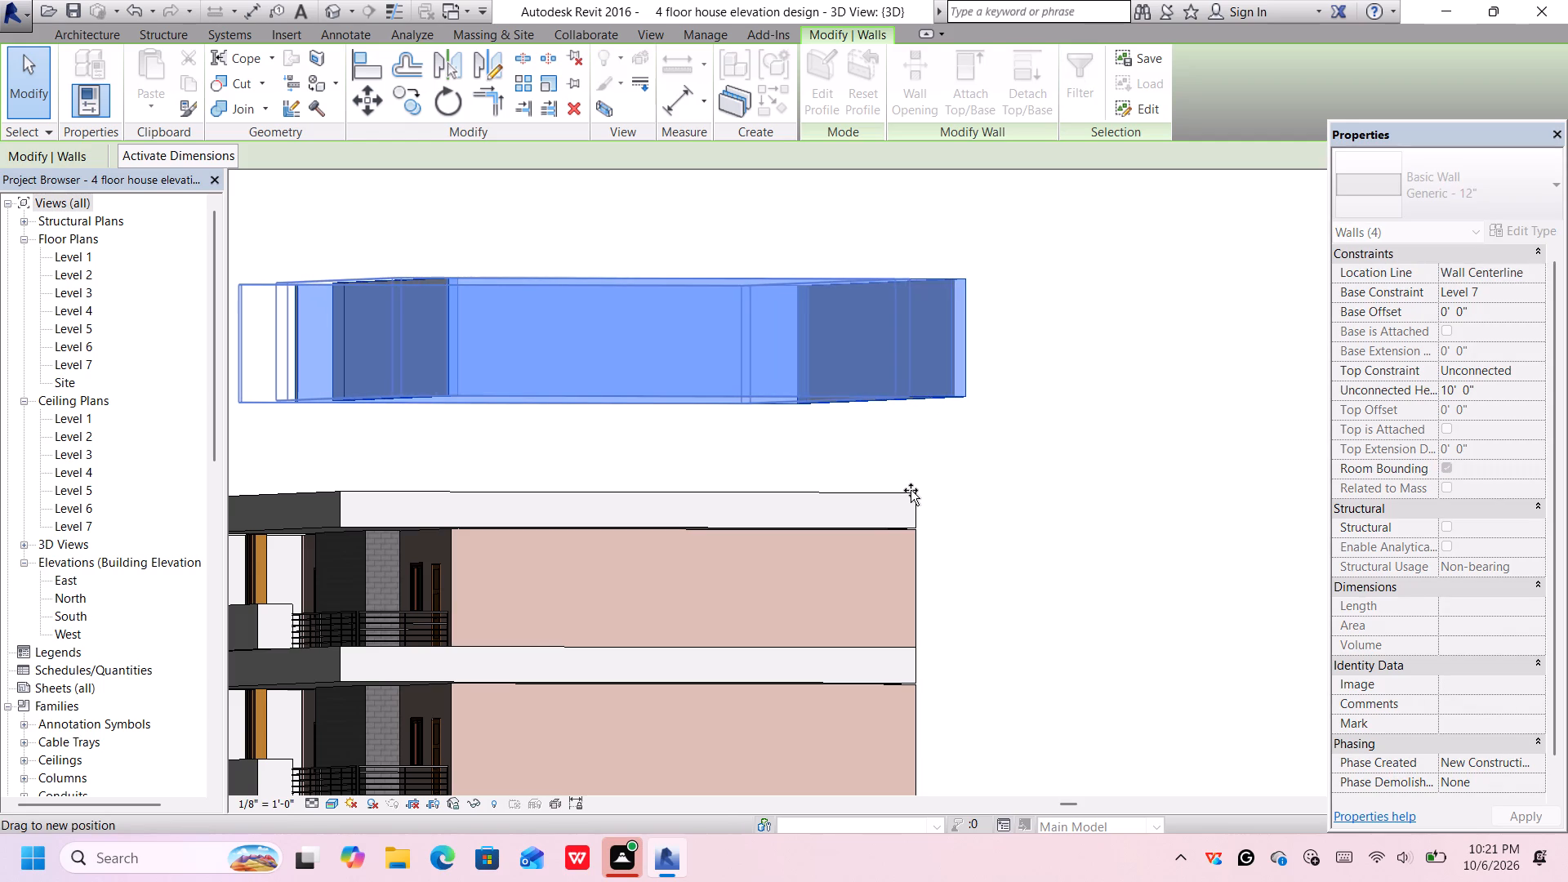
pyautogui.moveTo(911, 490); pyautogui.dragTo(911, 492)
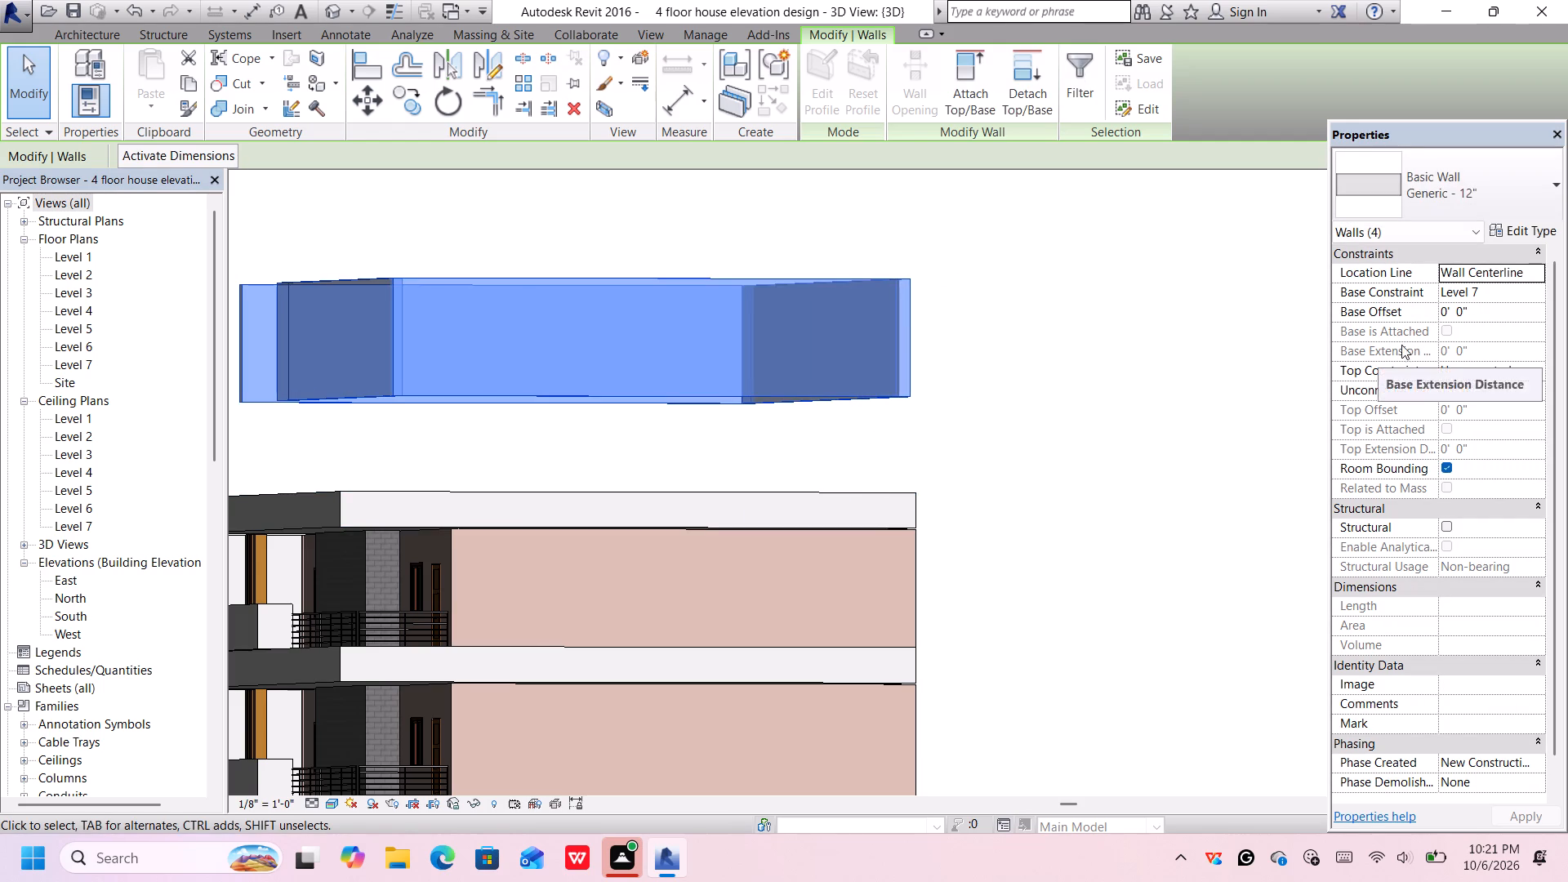
# Set the base constraint of the four selected walls to Level 6.
pyautogui.click(1520, 288)
pyautogui.click(1538, 294)
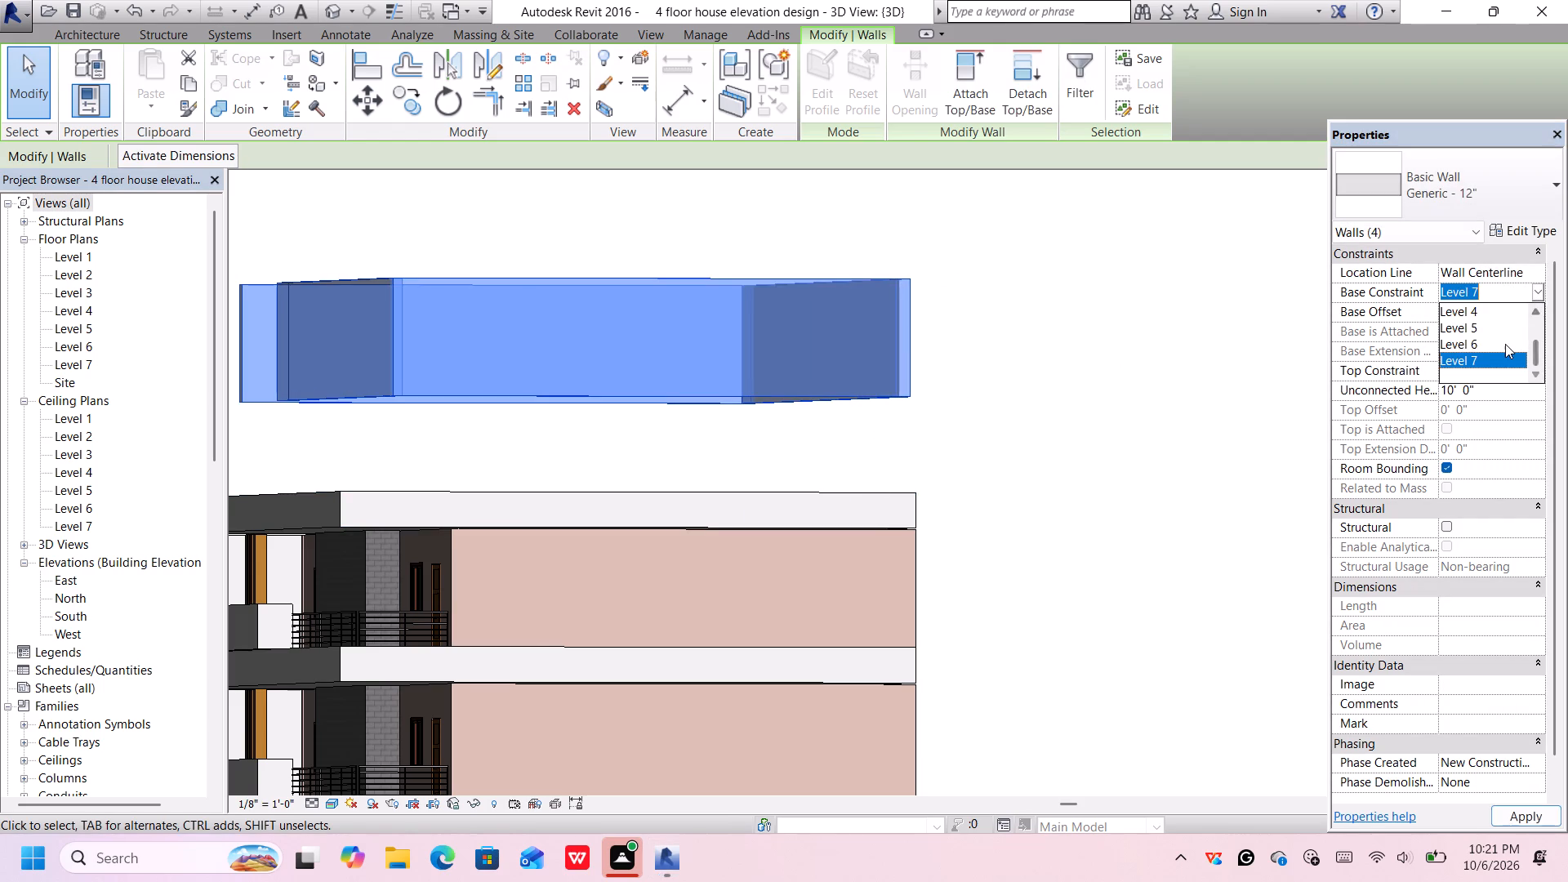
pyautogui.click(1501, 343)
# Move the four selected walls sideways to line up with the top slab's corner on the pink facade.
pyautogui.scroll(2, 893, 509)
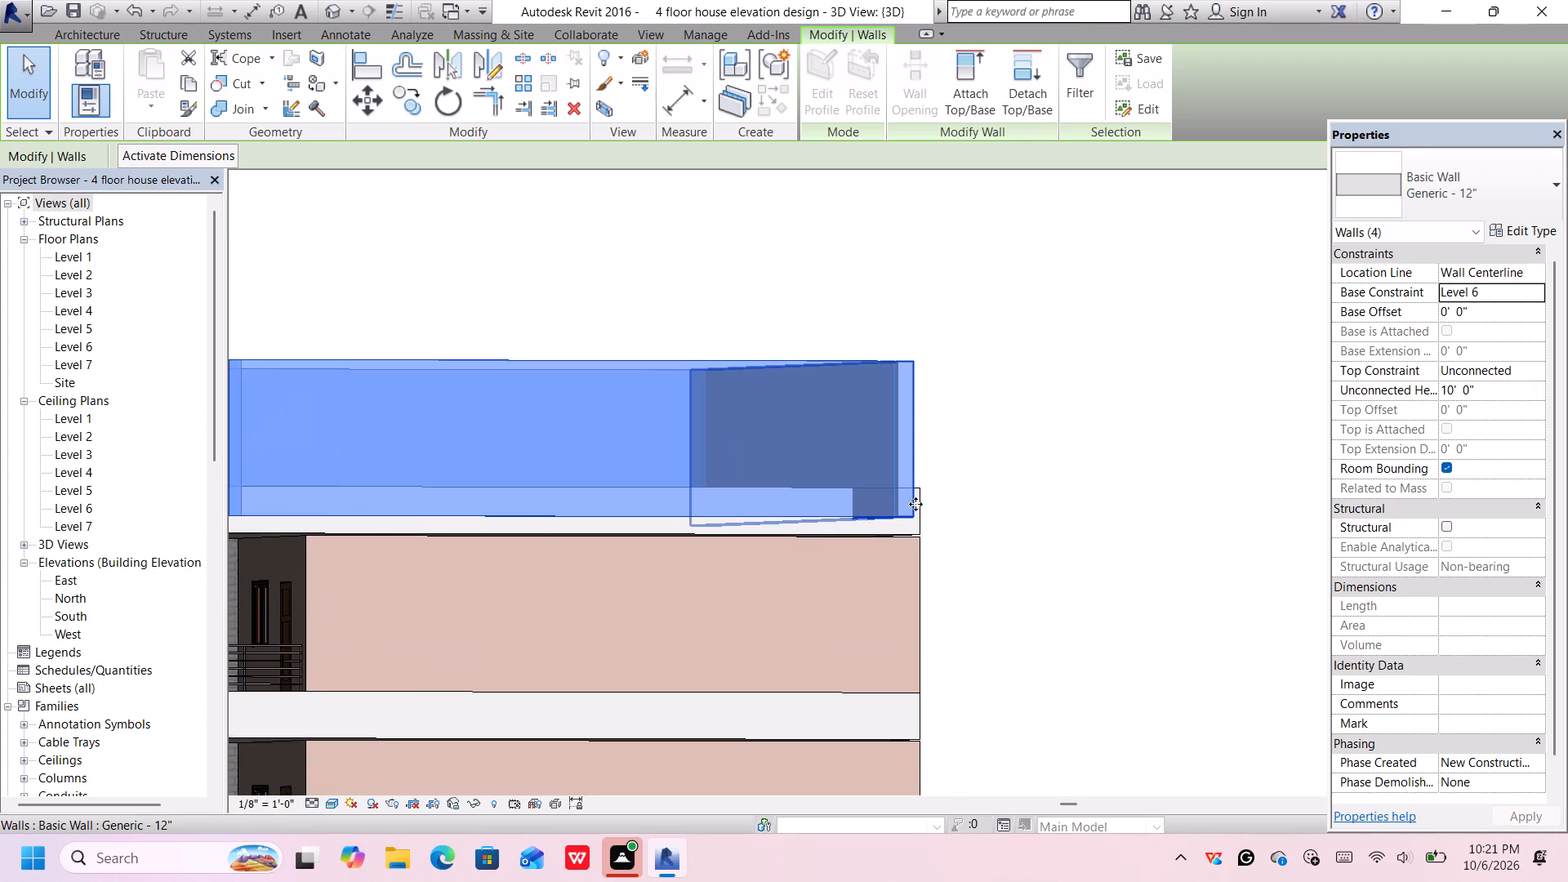
pyautogui.scroll(4, 915, 504)
pyautogui.moveTo(906, 515); pyautogui.dragTo(907, 515)
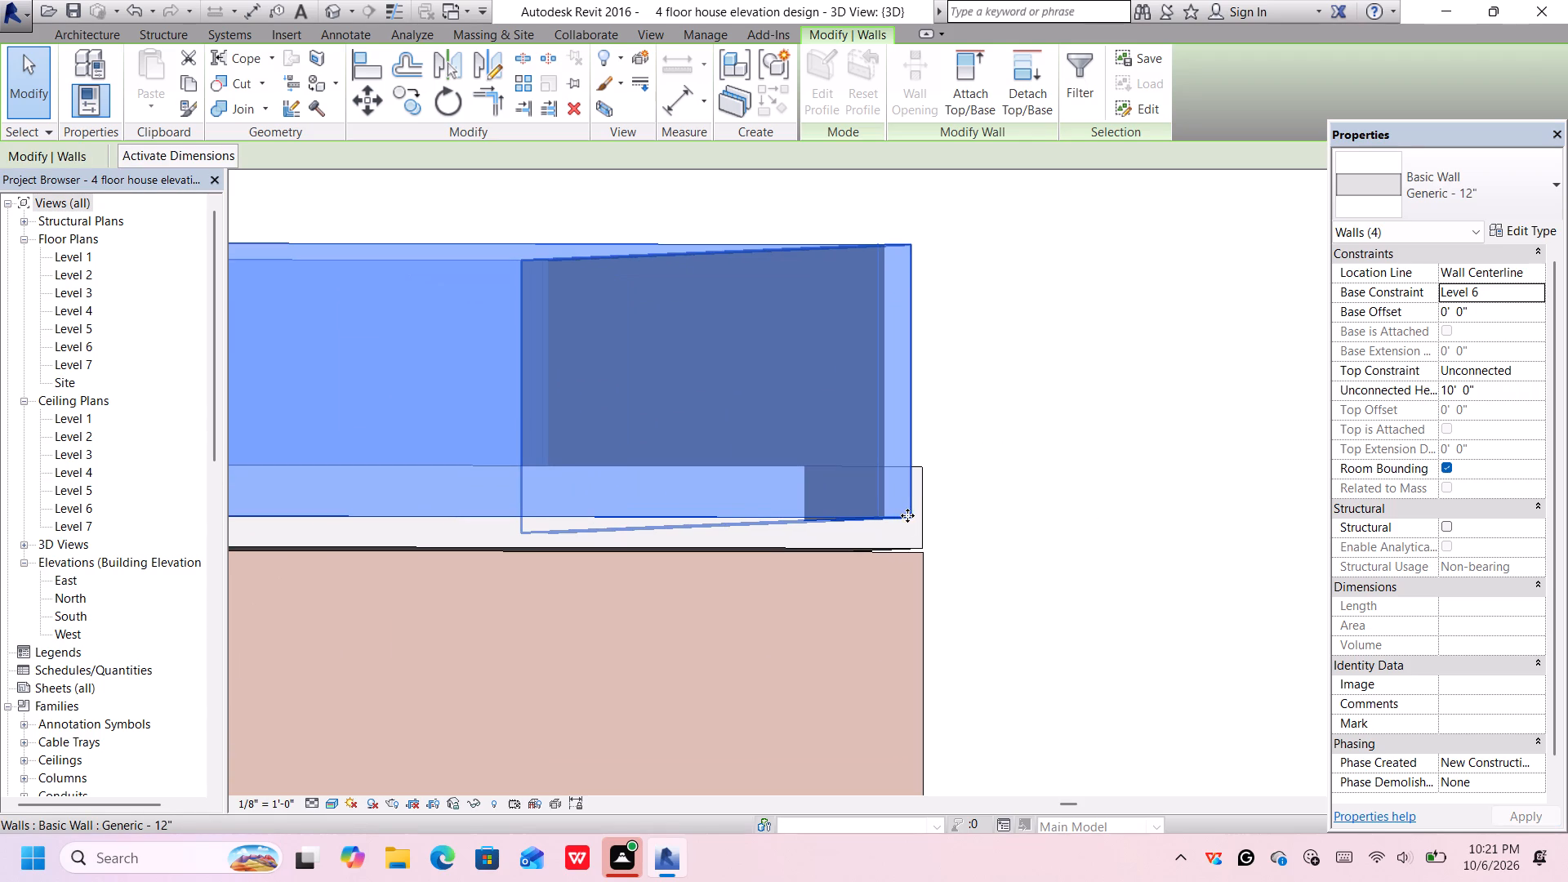
pyautogui.moveTo(907, 515); pyautogui.dragTo(920, 465)
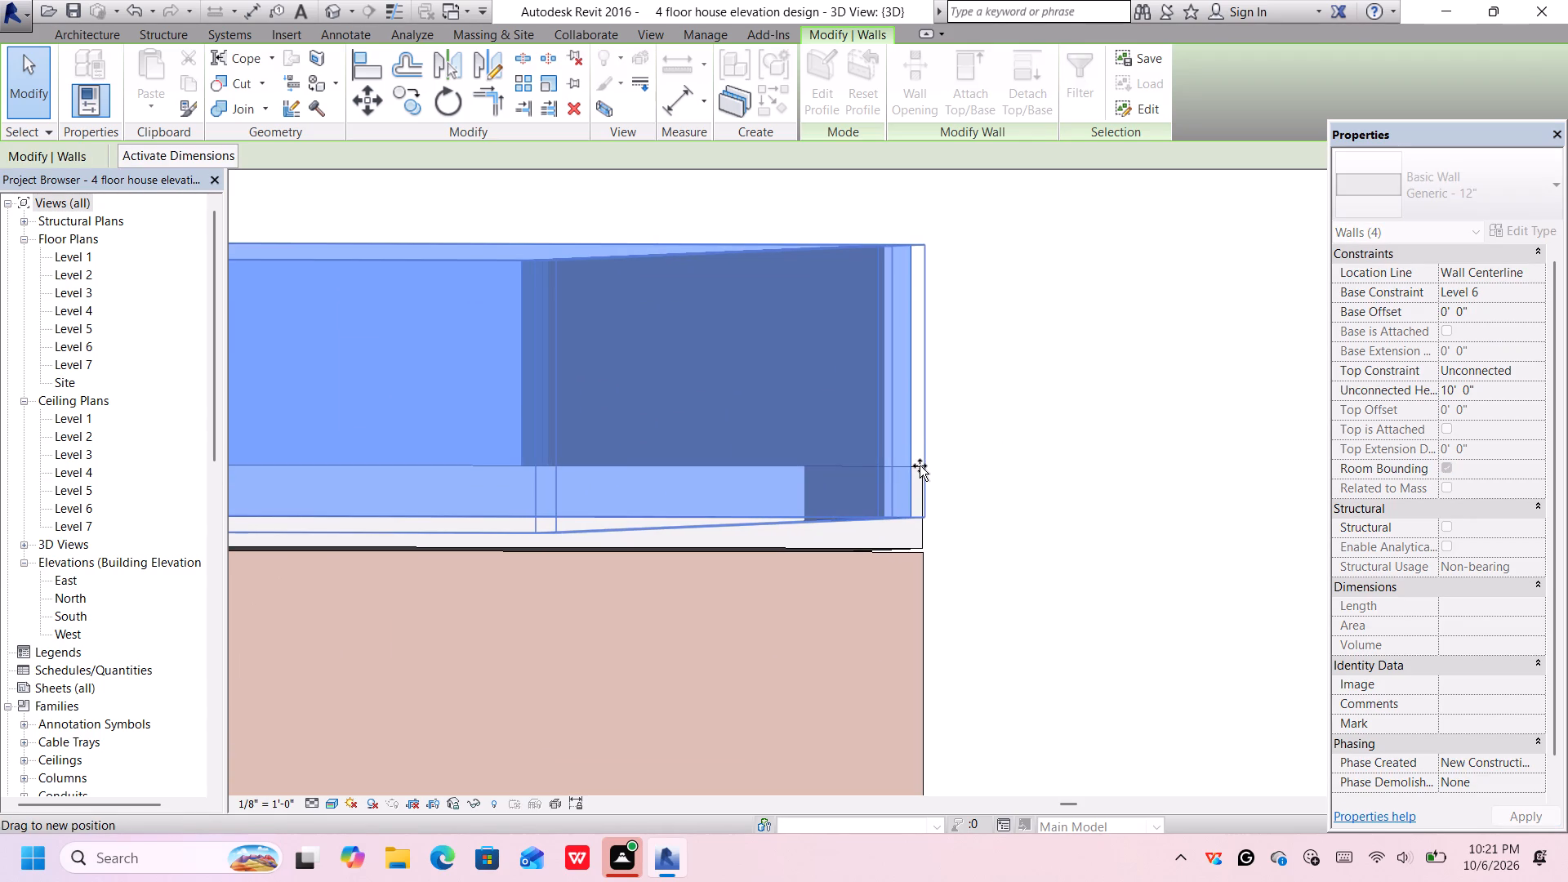
pyautogui.moveTo(920, 465); pyautogui.dragTo(919, 470)
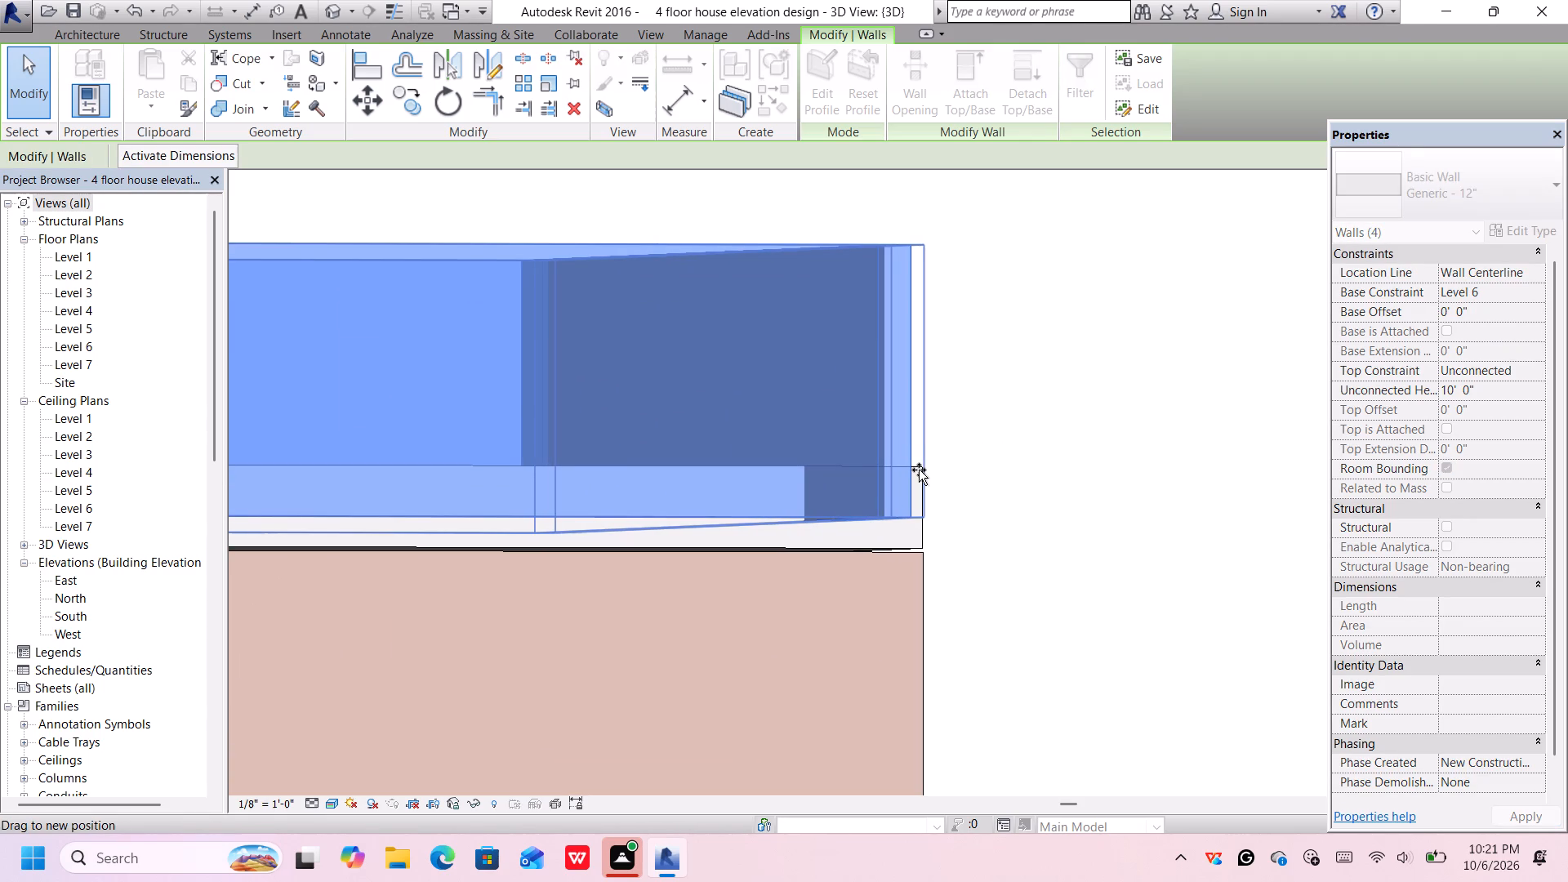
pyautogui.moveTo(919, 470); pyautogui.dragTo(917, 470)
pyautogui.scroll(-7, 940, 499)
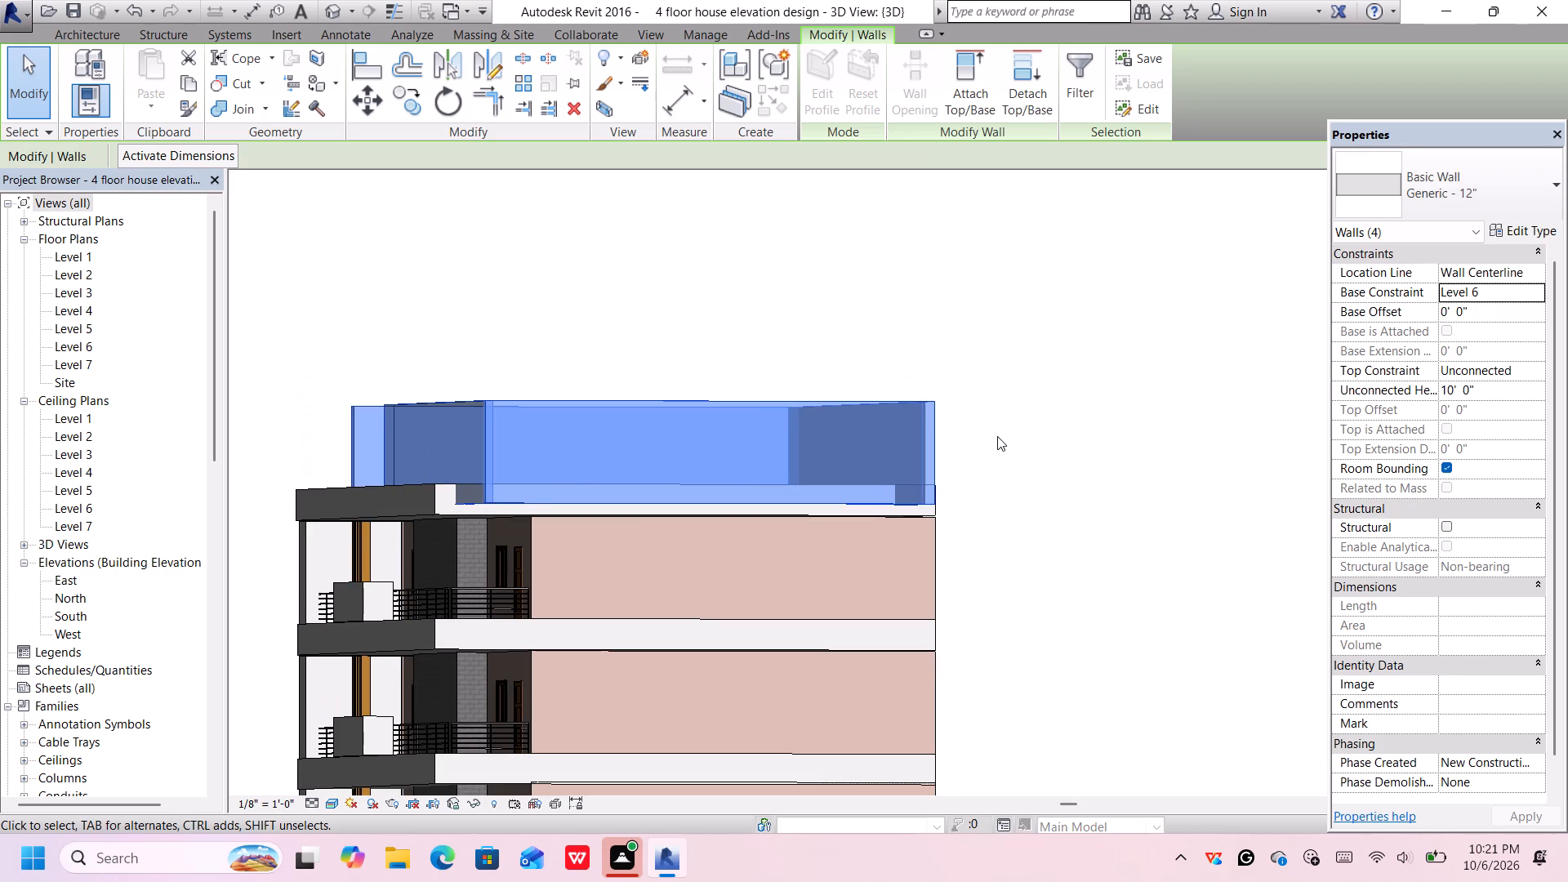
pyautogui.press('Up')
pyautogui.press('Up')
pyautogui.press('Up')
pyautogui.press('Up')
pyautogui.press('Up')
pyautogui.press('Up')
pyautogui.press('Up')
pyautogui.press('Down')
# Nudge the four walls along the balcony side, away from the pink facade overhang, until they line up with the top slab's end edge.
pyautogui.moveTo(1060, 506); pyautogui.dragTo(1062, 507, button='middle')
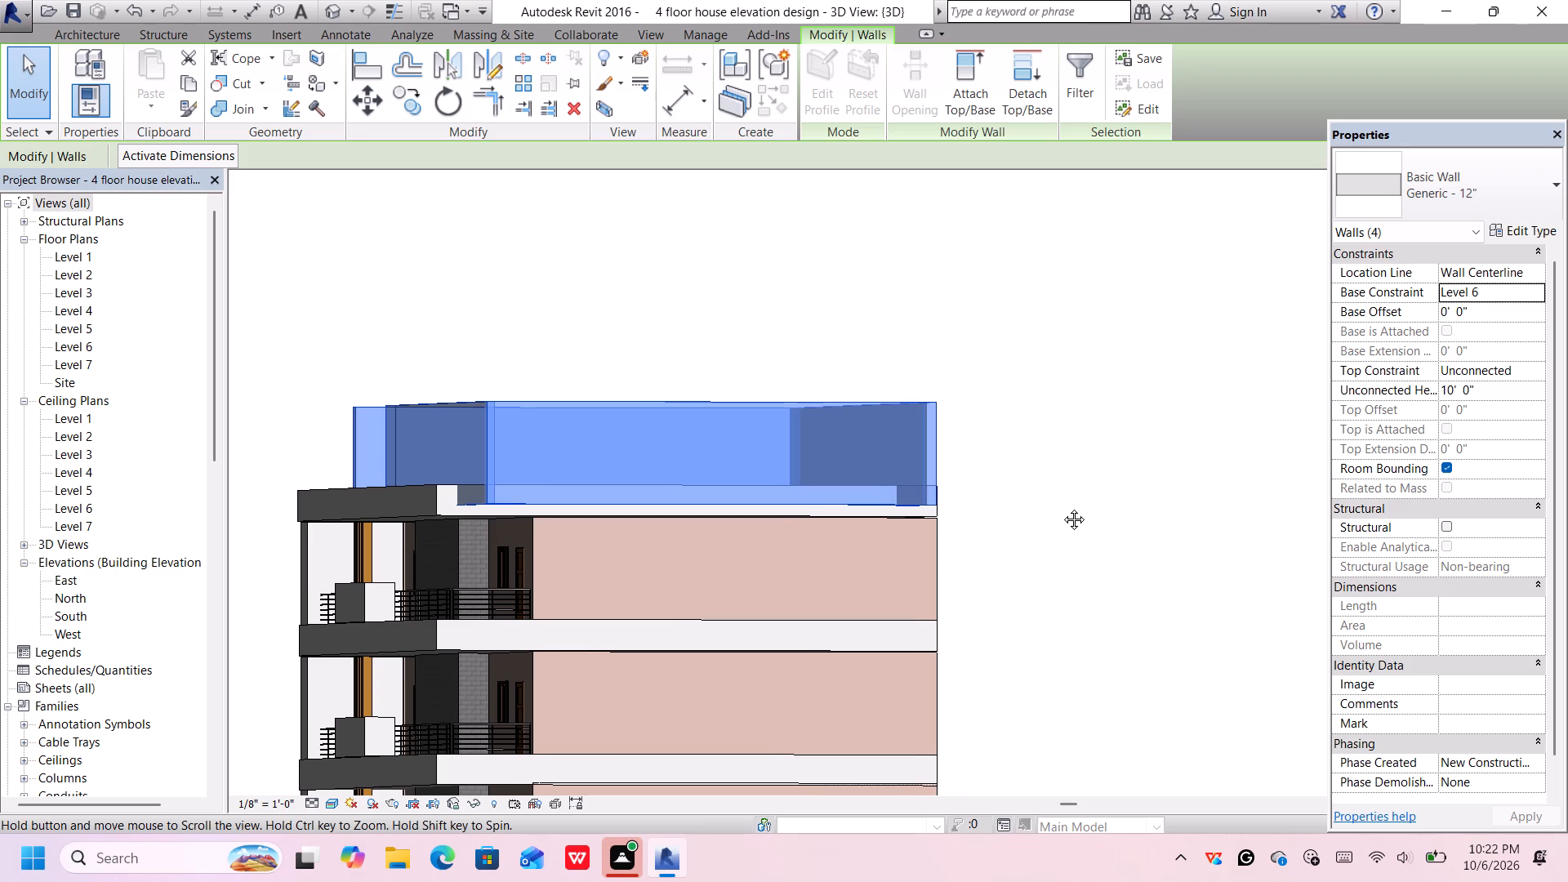
pyautogui.moveTo(1062, 507); pyautogui.dragTo(1210, 566, button='middle')
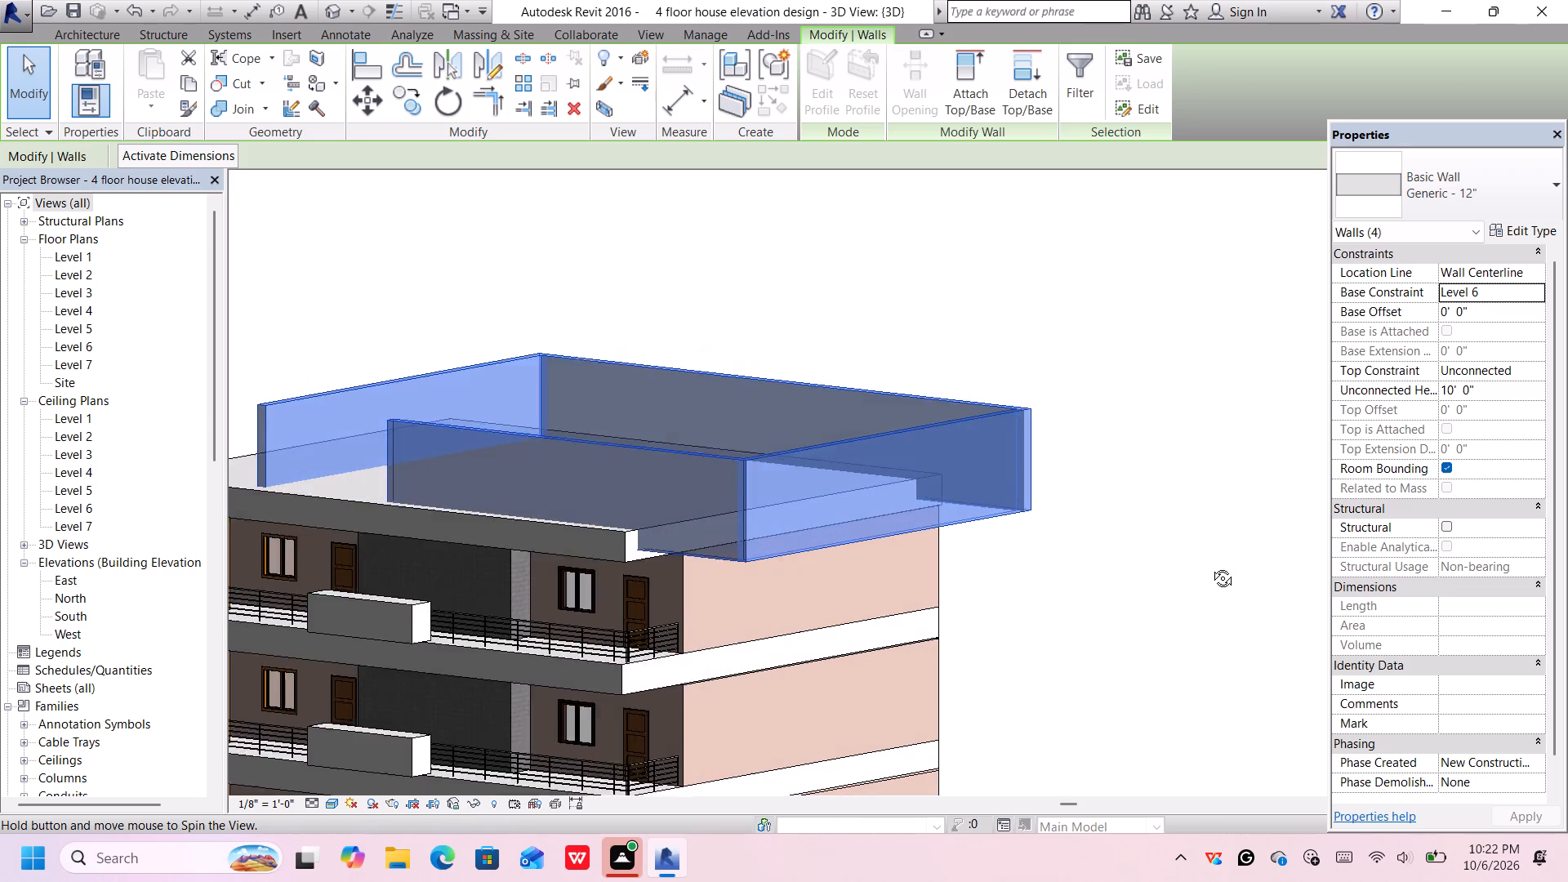
pyautogui.moveTo(1210, 566); pyautogui.dragTo(1215, 560, button='middle')
pyautogui.keyDown('shift'); pyautogui.moveTo(1055, 590); pyautogui.dragTo(1241, 595, button='middle'); pyautogui.keyUp('shift')
pyautogui.middleClick(1011, 564)
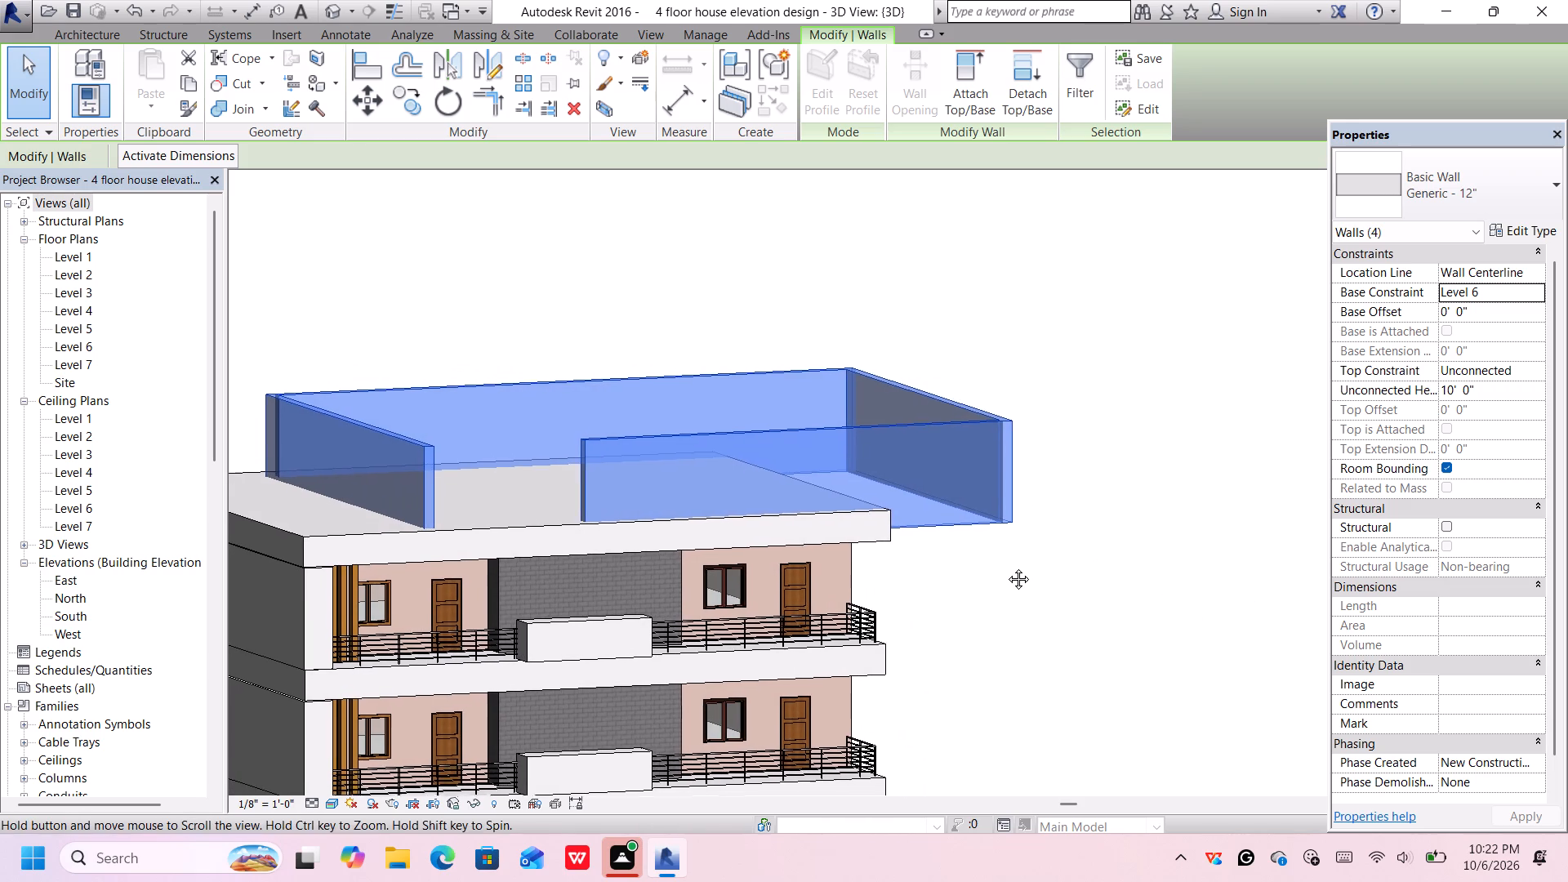
pyautogui.press('Left')
pyautogui.press('Left')
pyautogui.press('Left')
pyautogui.press('Left')
pyautogui.press('Left')
pyautogui.press('Left')
pyautogui.press('Left')
pyautogui.press('Left')
pyautogui.press('Left')
pyautogui.press('Left')
pyautogui.press('Left')
pyautogui.press('Left')
pyautogui.press('Left')
pyautogui.press('Left')
pyautogui.press('Left')
pyautogui.press('Left')
pyautogui.press('Left')
pyautogui.press('Left')
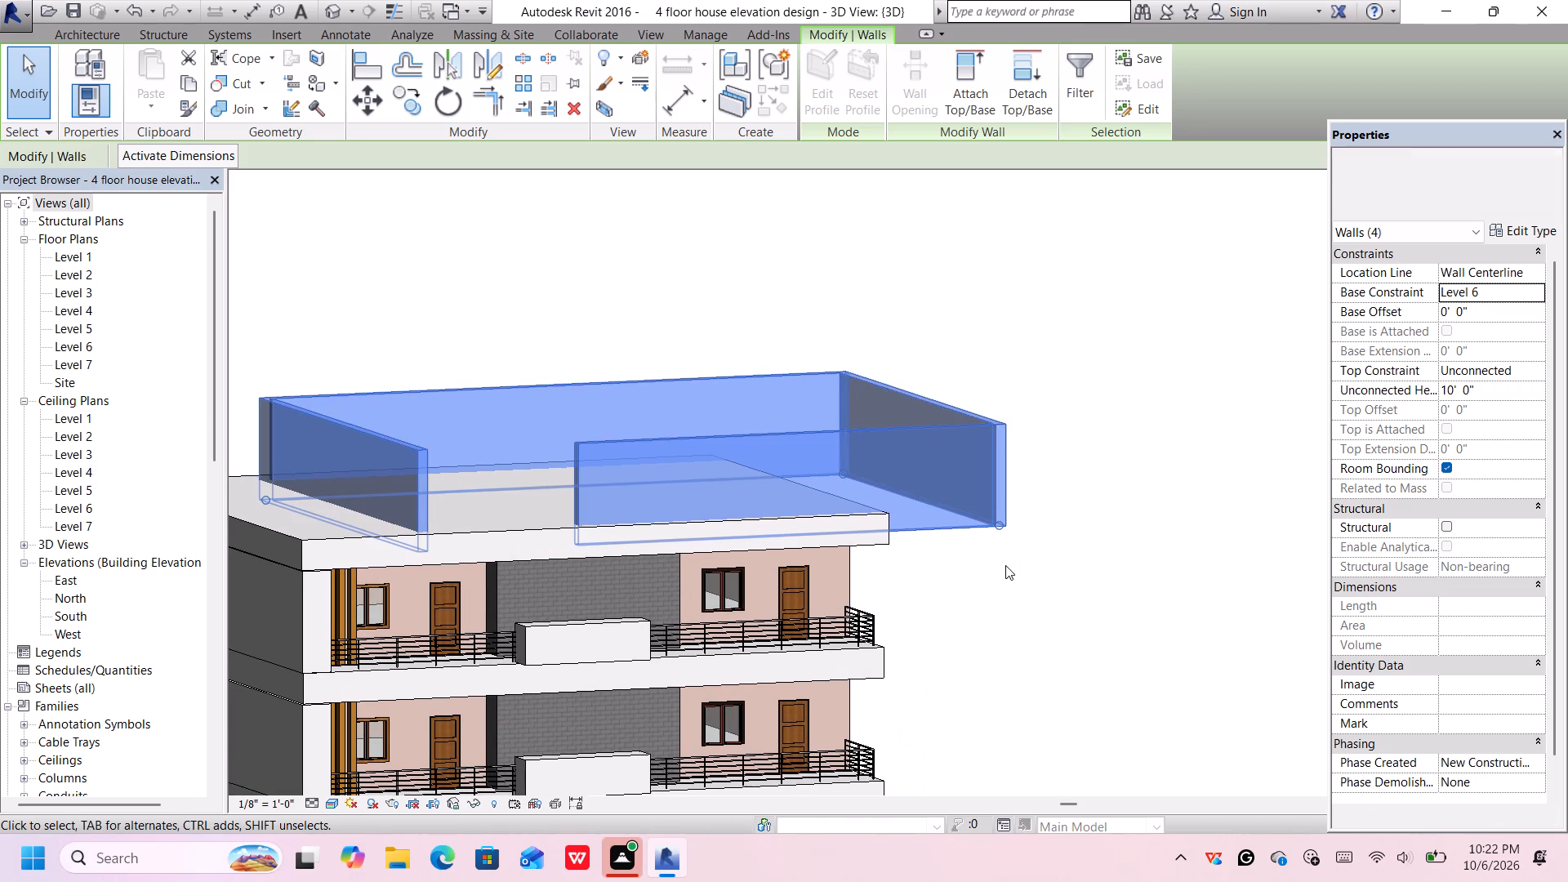
pyautogui.press('Left')
pyautogui.press('Left')
pyautogui.press('Left')
pyautogui.press('Left')
pyautogui.press('Left')
pyautogui.press('Left')
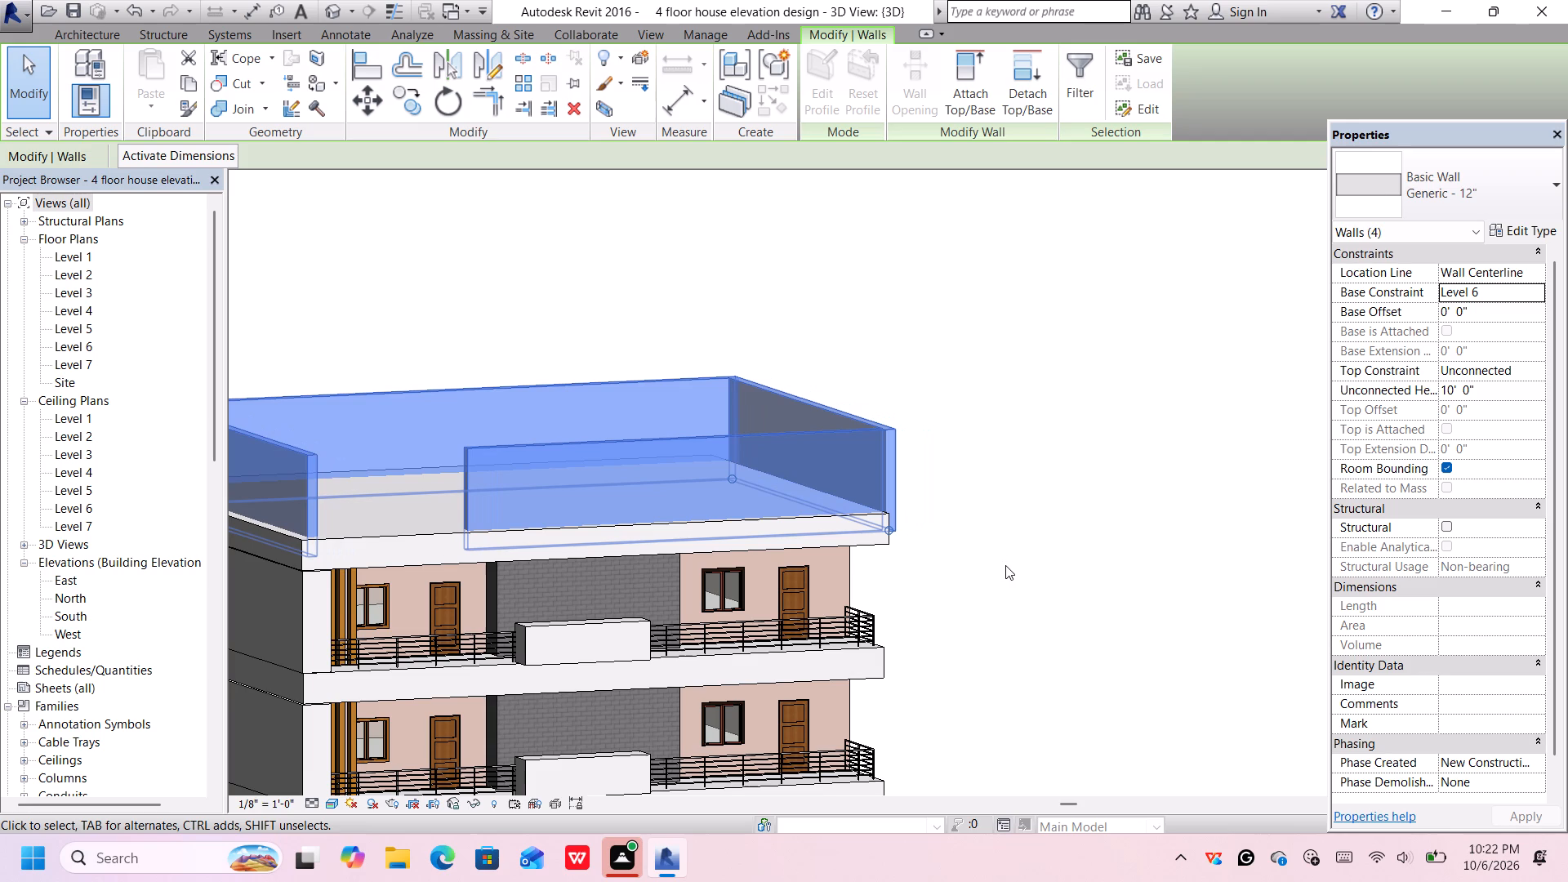
pyautogui.press('Left')
pyautogui.press('Left')
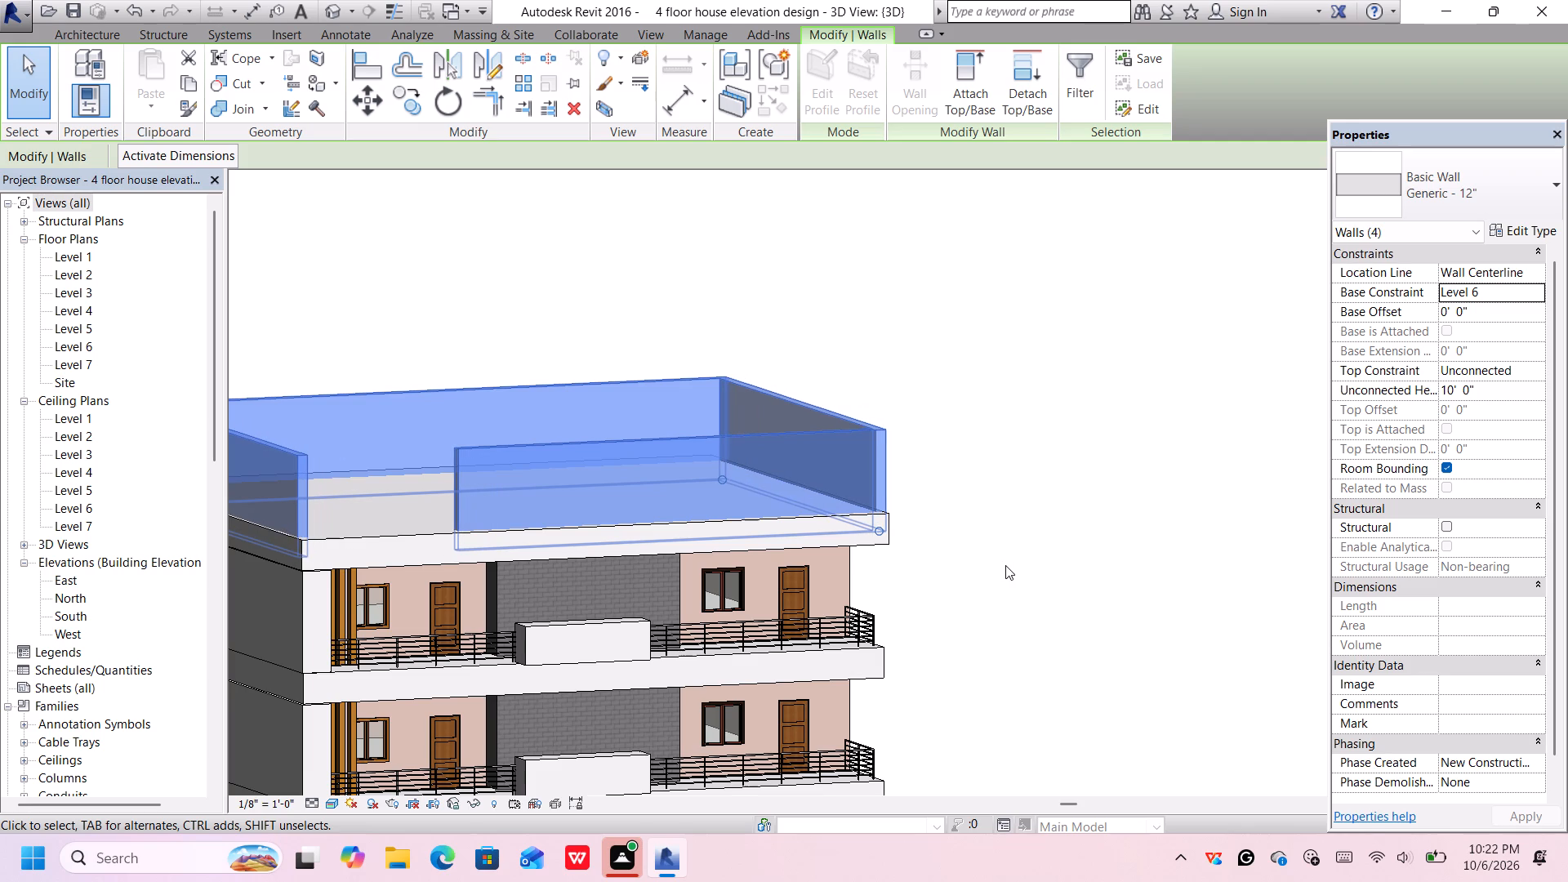
pyautogui.press('Right')
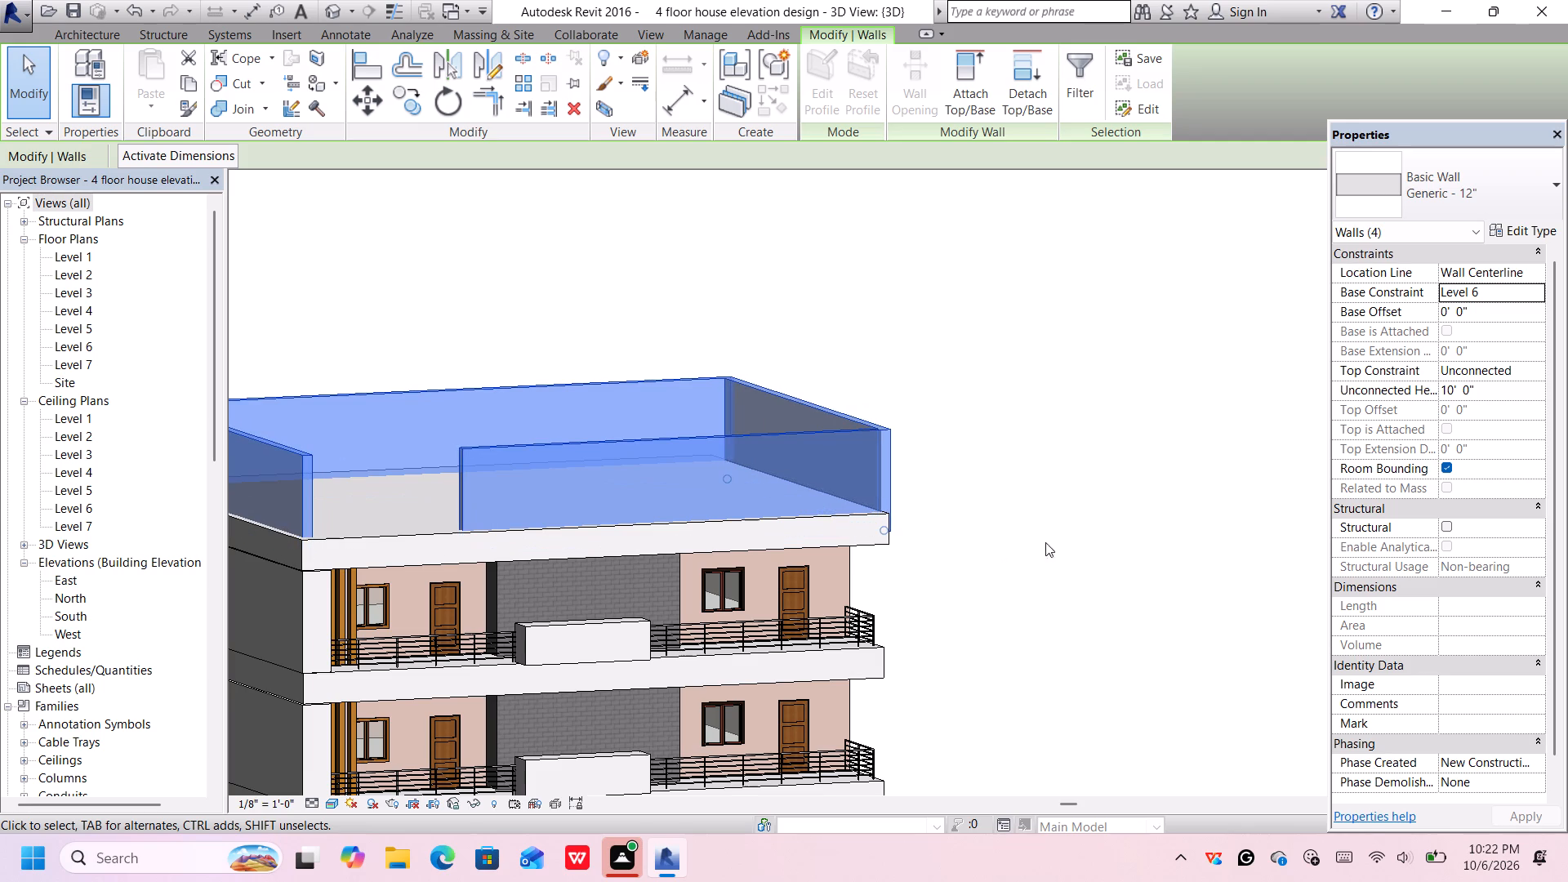
pyautogui.press('Left')
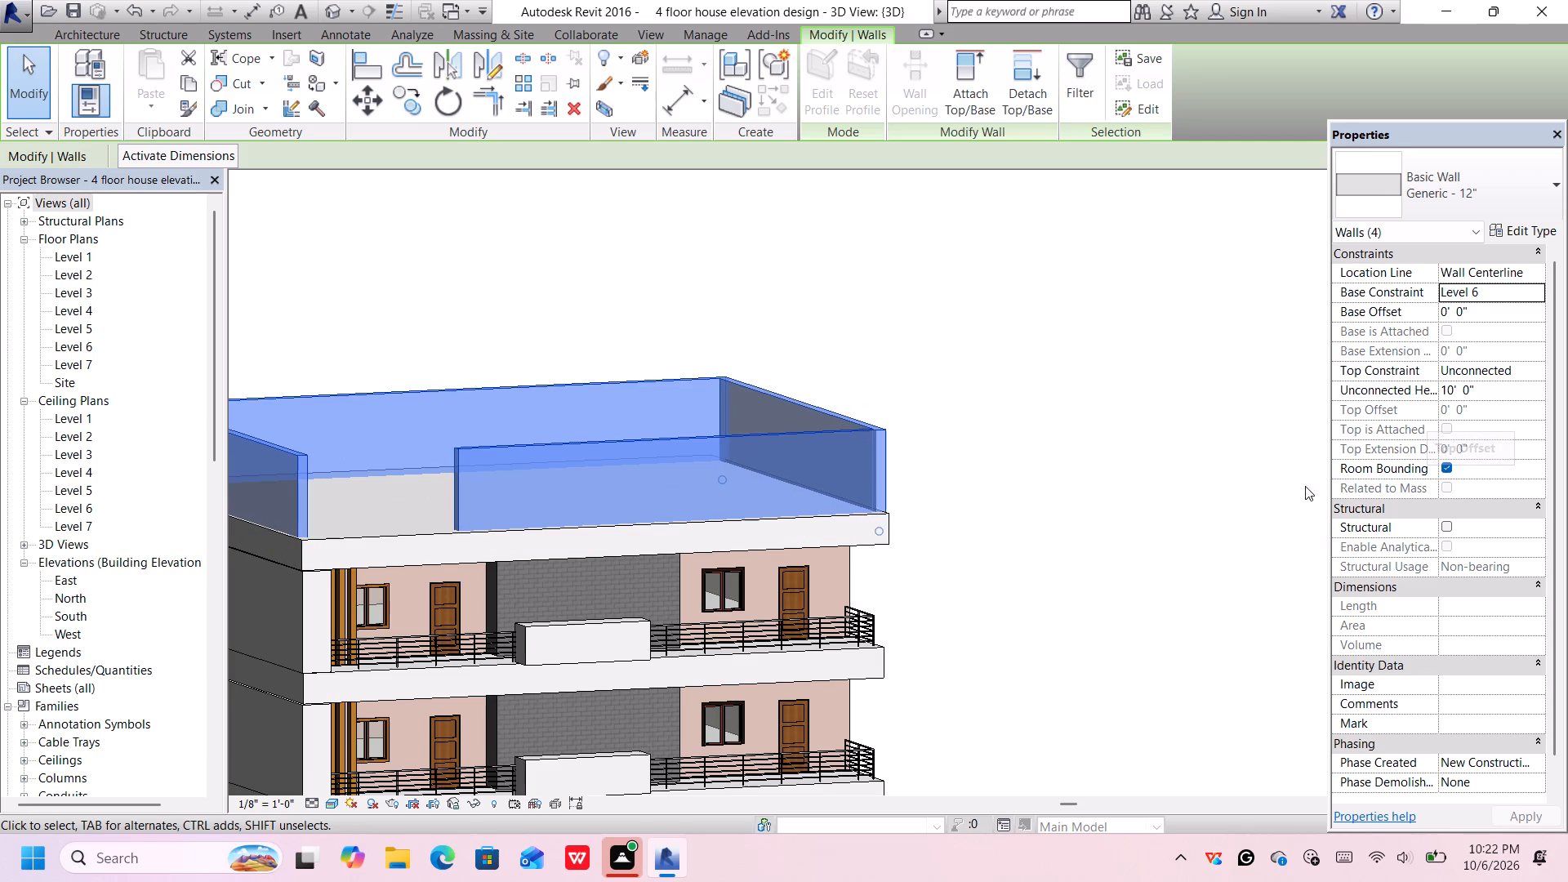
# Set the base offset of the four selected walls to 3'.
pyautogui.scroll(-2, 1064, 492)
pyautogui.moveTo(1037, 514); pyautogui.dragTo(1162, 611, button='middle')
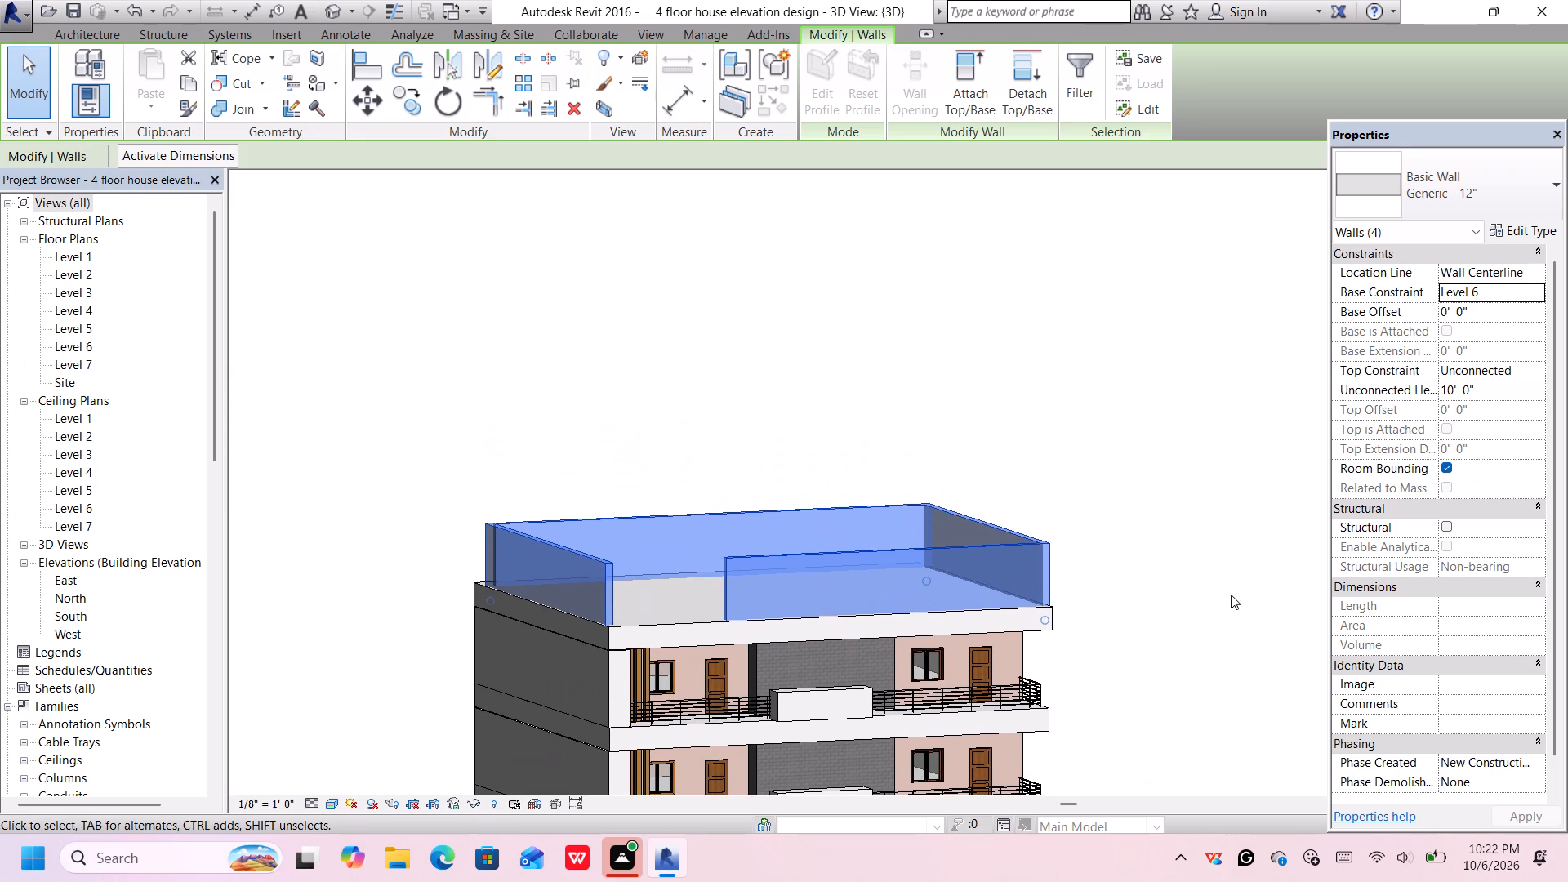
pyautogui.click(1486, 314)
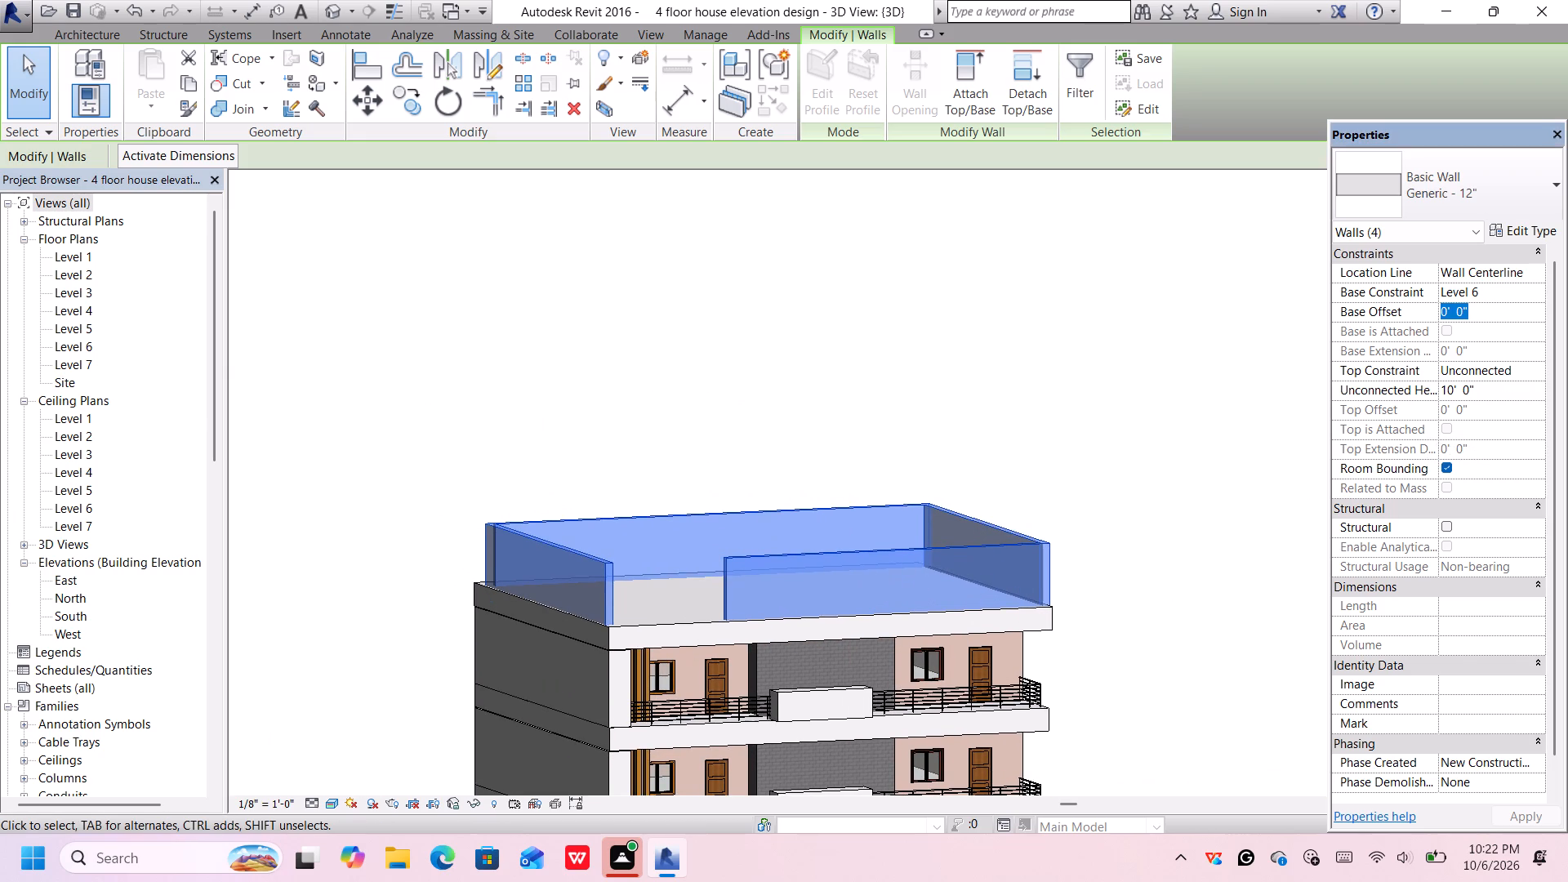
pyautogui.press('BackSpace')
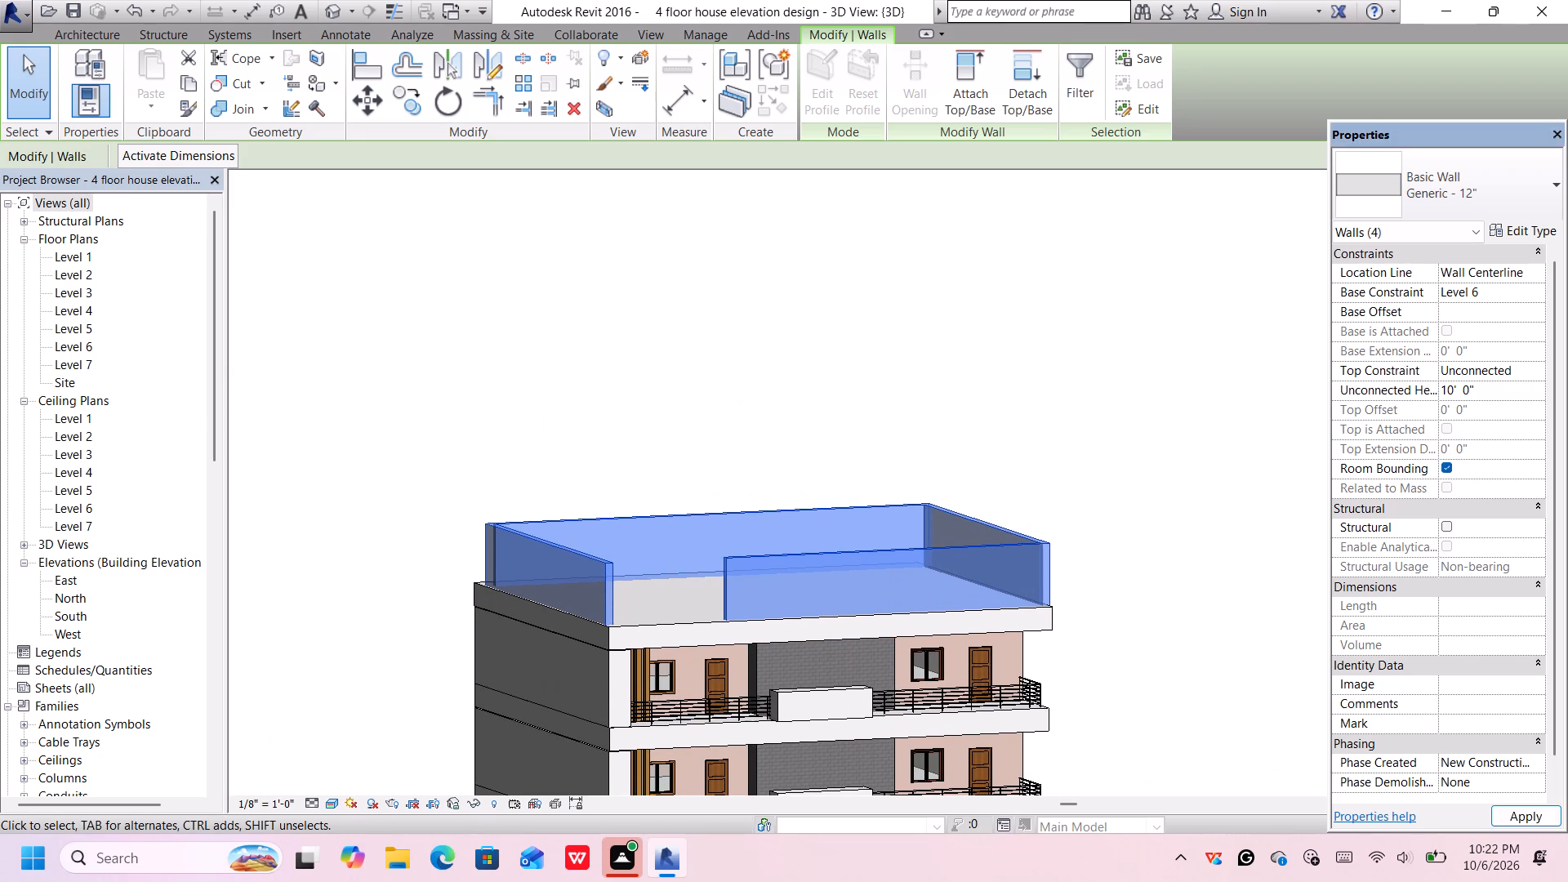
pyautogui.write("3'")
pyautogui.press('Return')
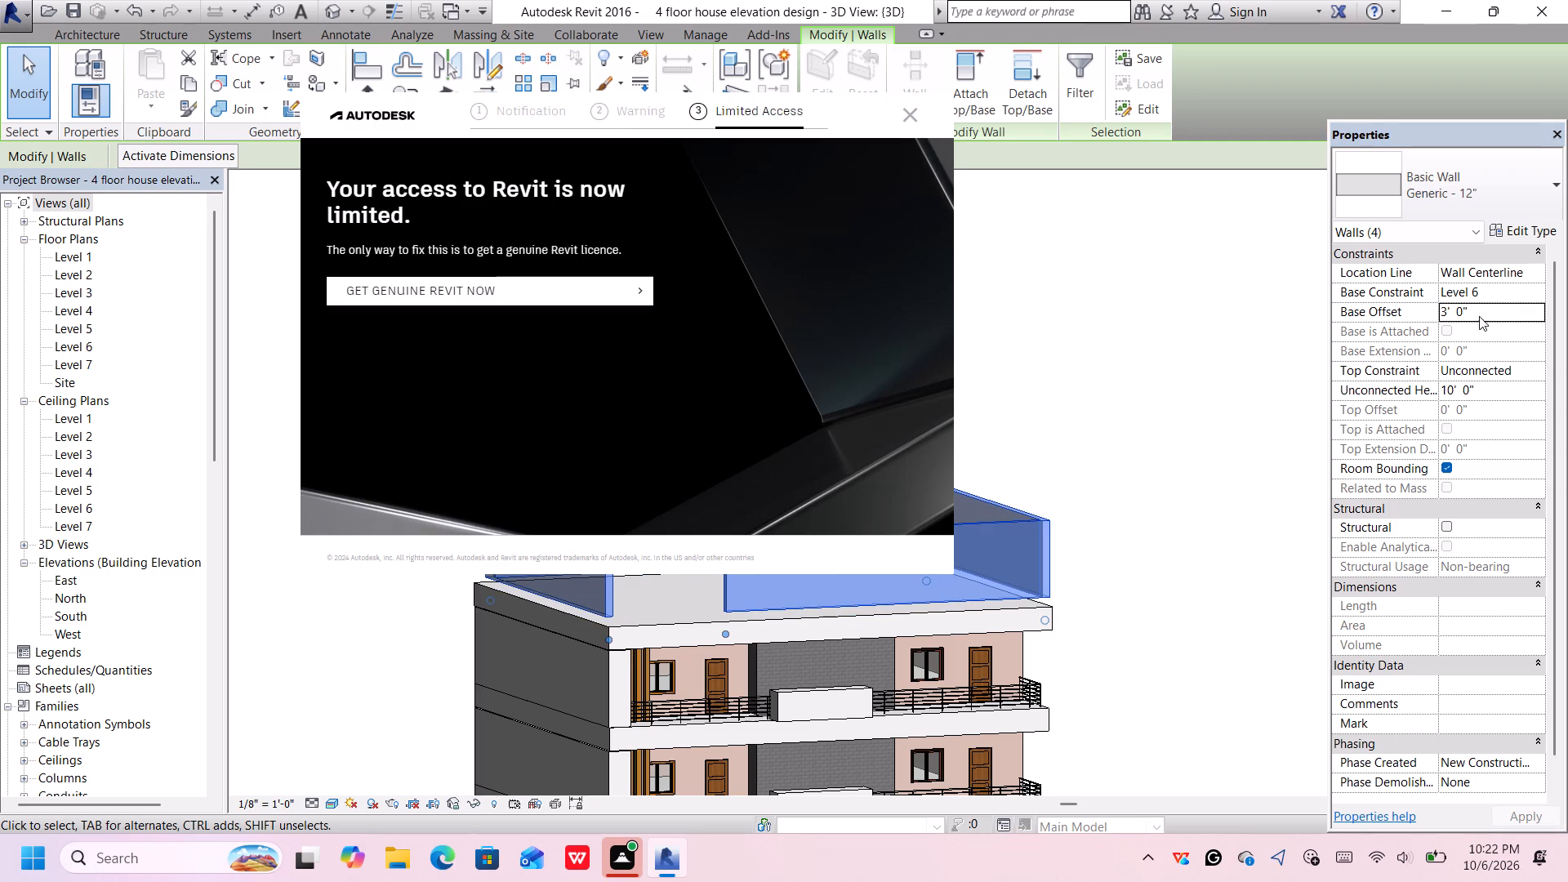
# Set the four walls' base offset to 2' and dismiss the licence notice.
pyautogui.click(1483, 304)
pyautogui.press('BackSpace')
pyautogui.write("2'")
pyautogui.press('Return')
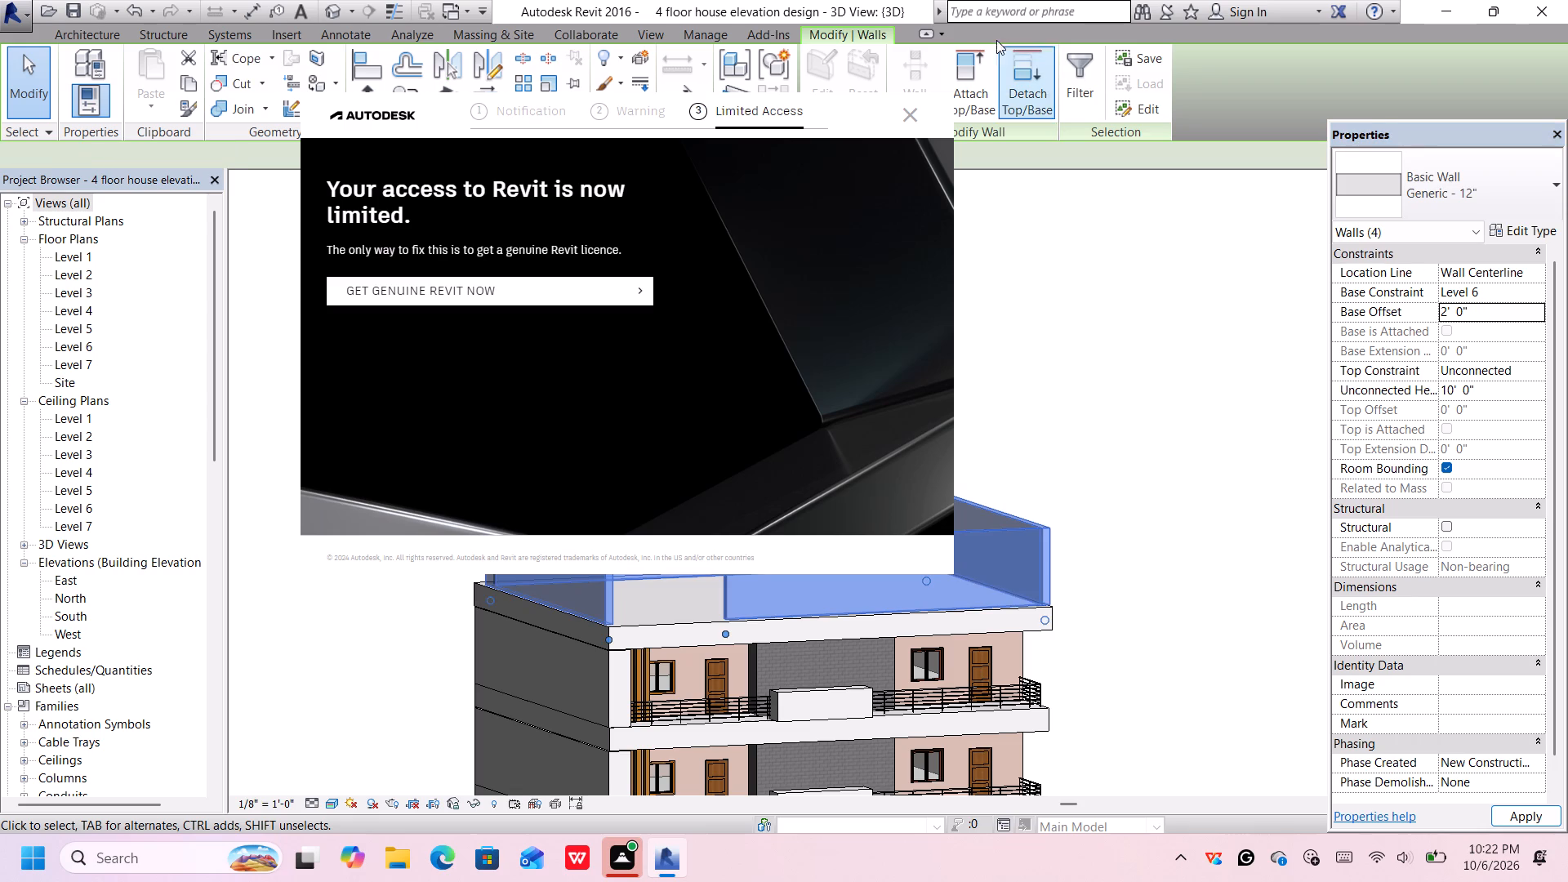
pyautogui.click(915, 115)
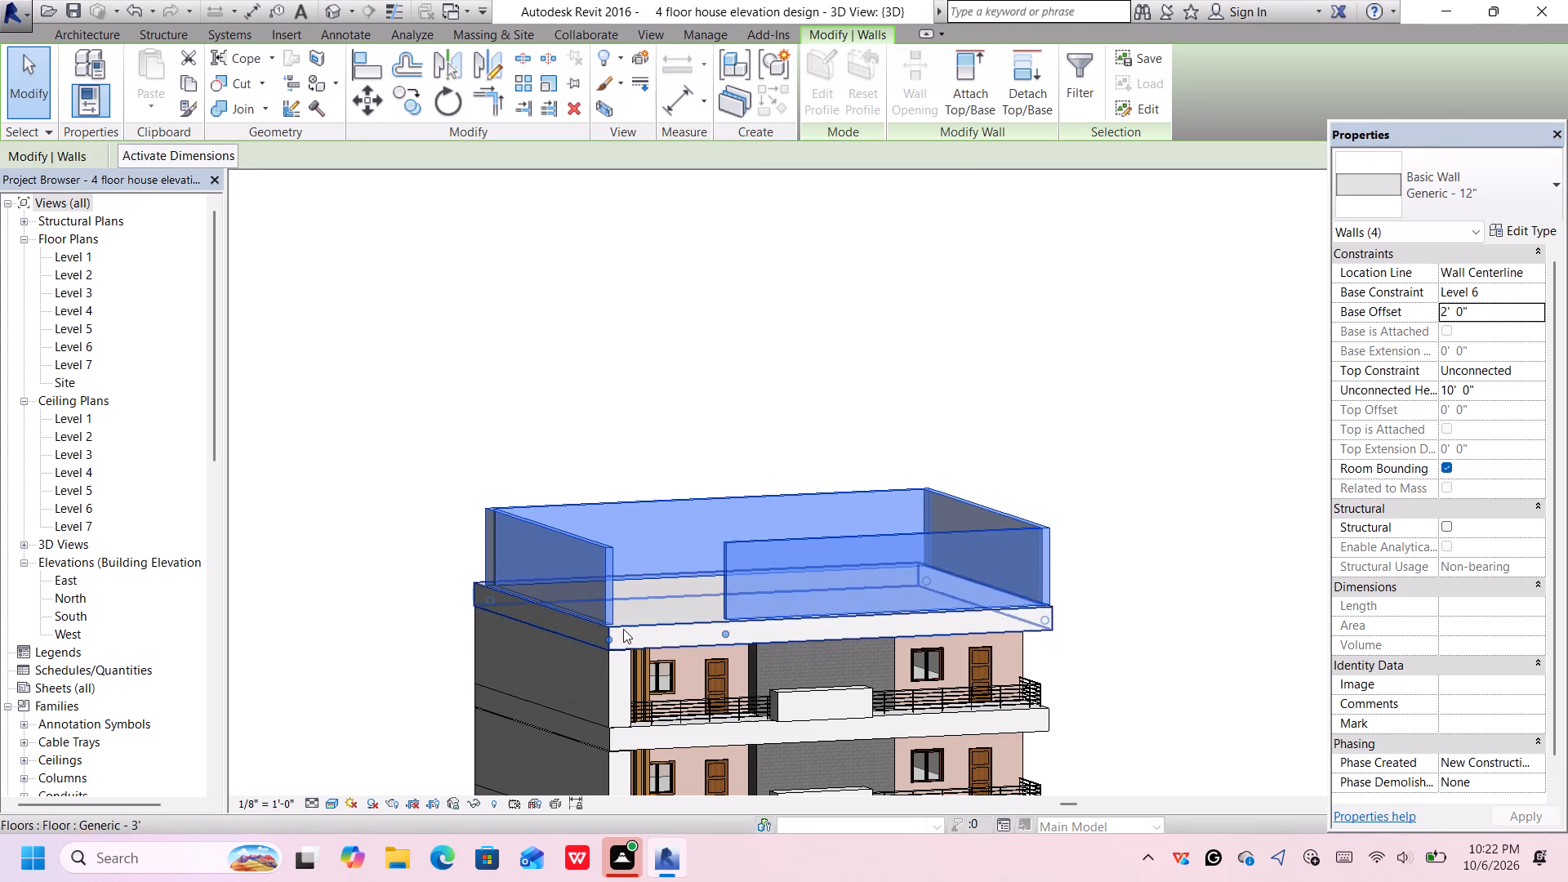
# Nudge the four walls slightly inward from the top slab's balcony edge.
pyautogui.scroll(11, 617, 636)
pyautogui.scroll(-3, 715, 602)
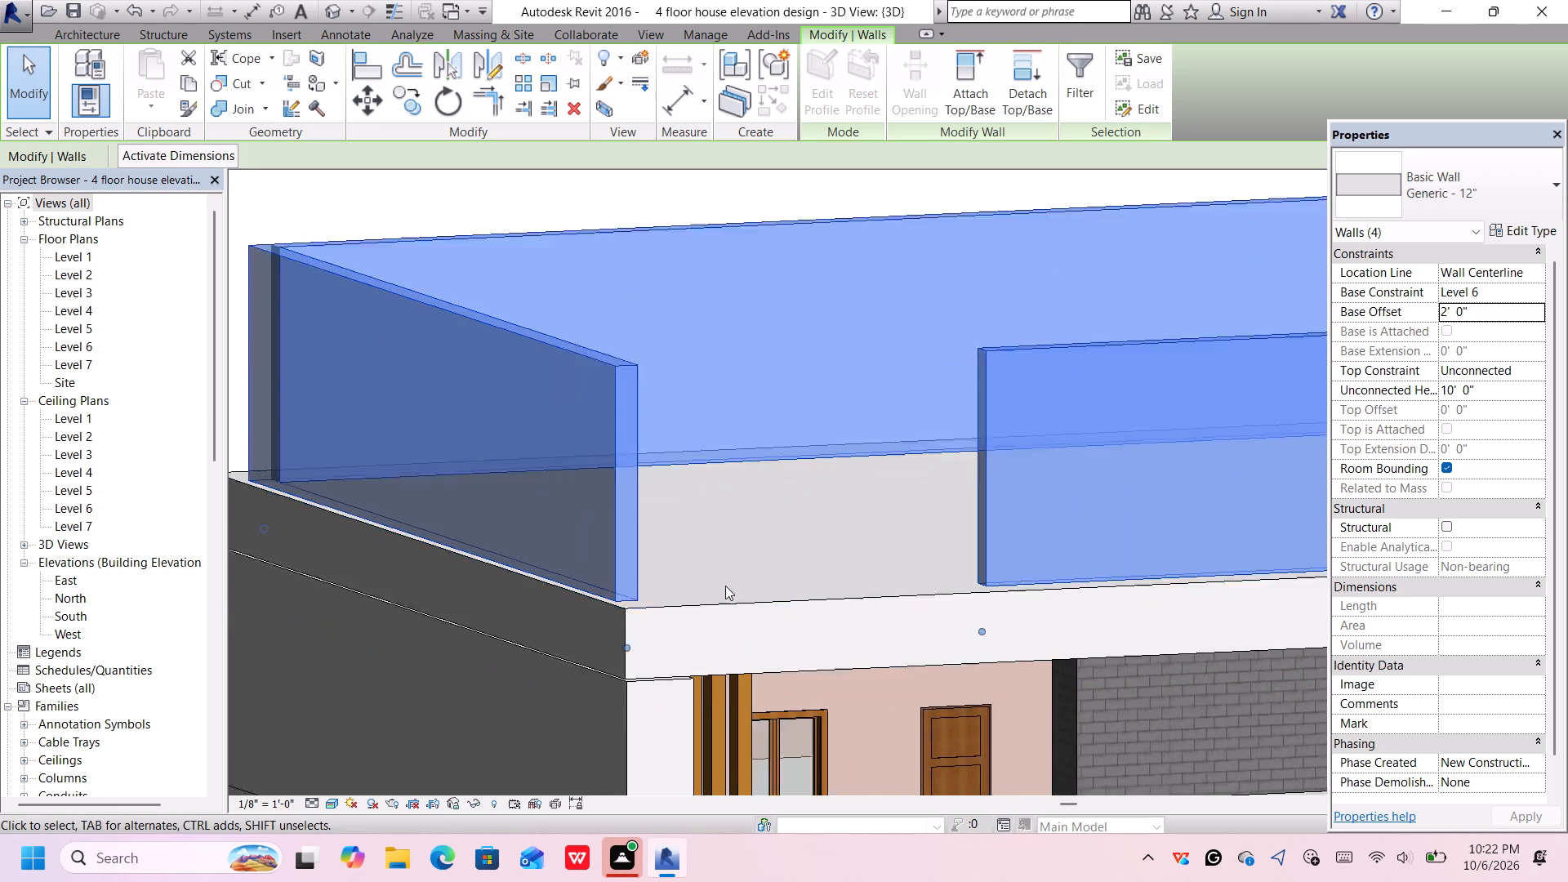
pyautogui.scroll(-7, 725, 586)
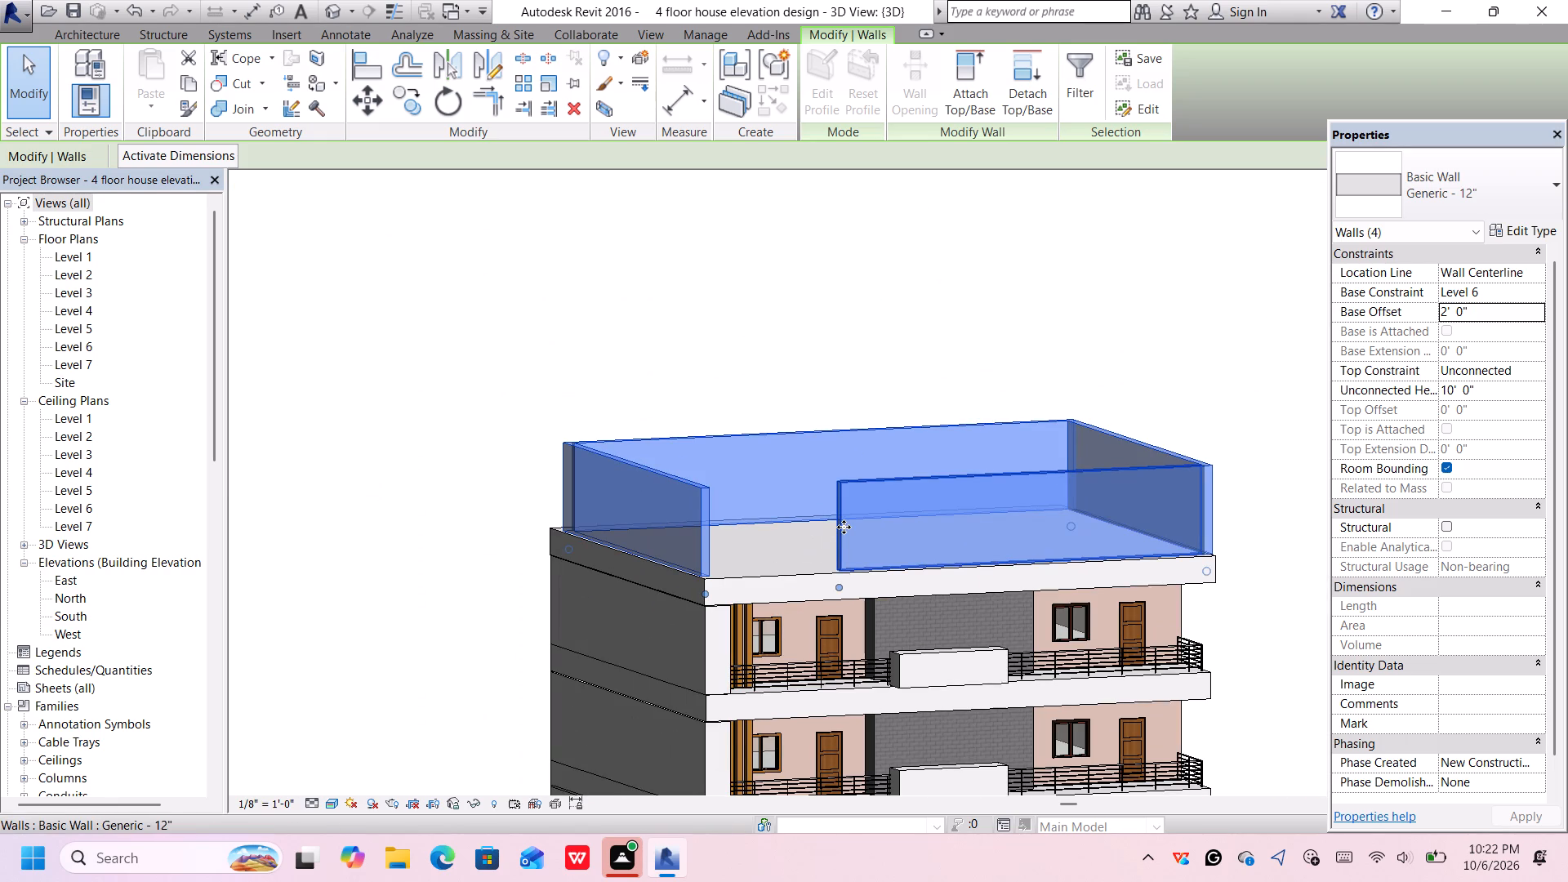
pyautogui.press('Down')
pyautogui.press('Down')
pyautogui.press('Up')
pyautogui.press('Up')
pyautogui.press('Up')
pyautogui.press('Up')
pyautogui.press('Up')
pyautogui.press('Up')
pyautogui.press('Up')
pyautogui.press('Up')
pyautogui.press('Up')
pyautogui.press('Up')
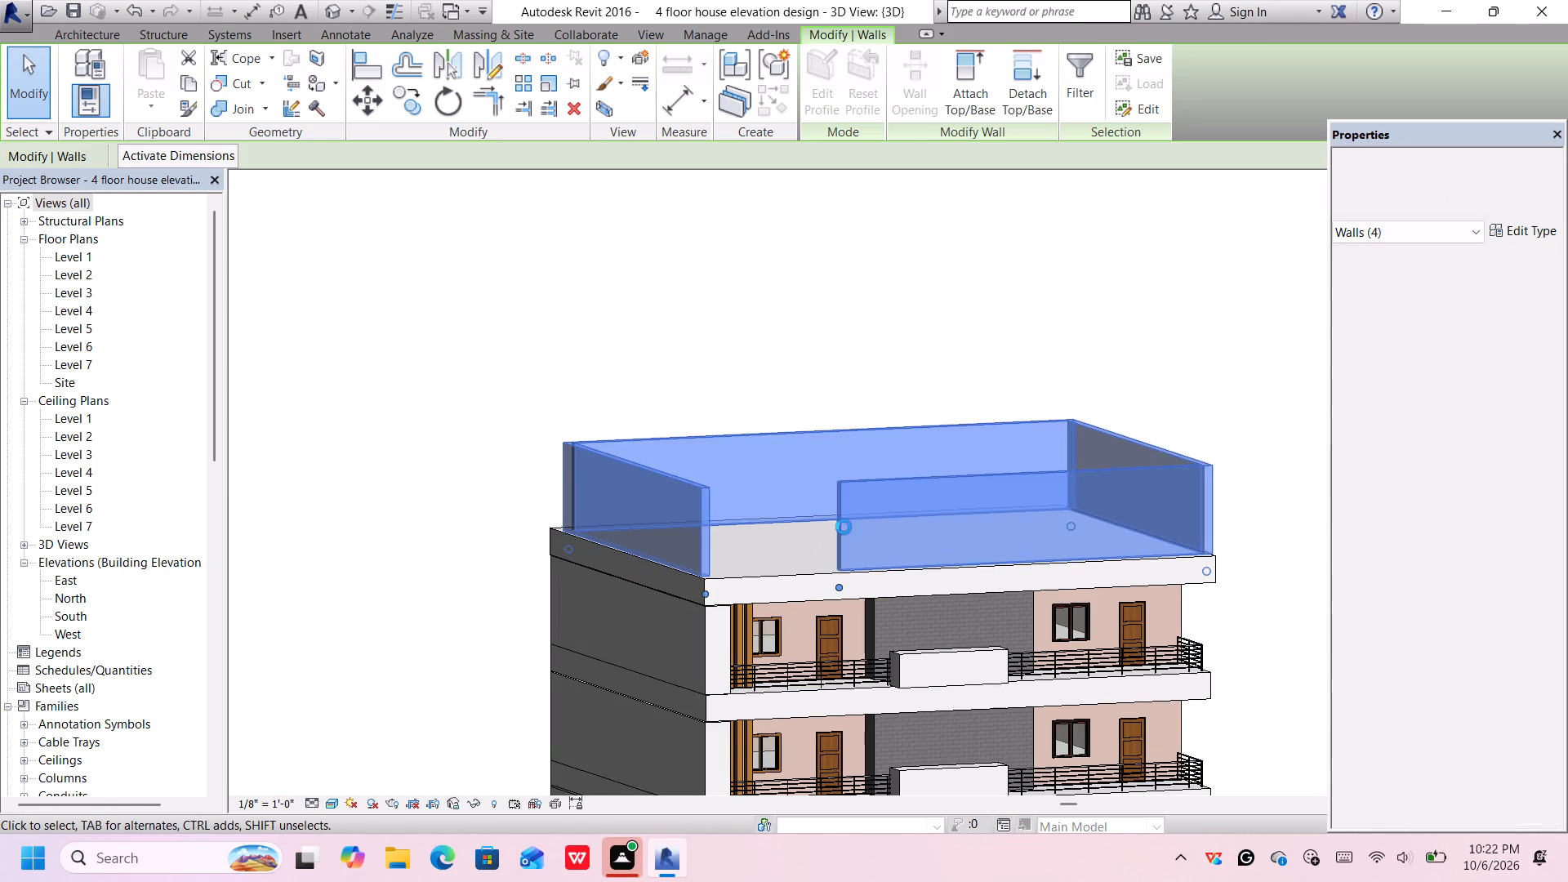
pyautogui.press('Up')
pyautogui.press('Down')
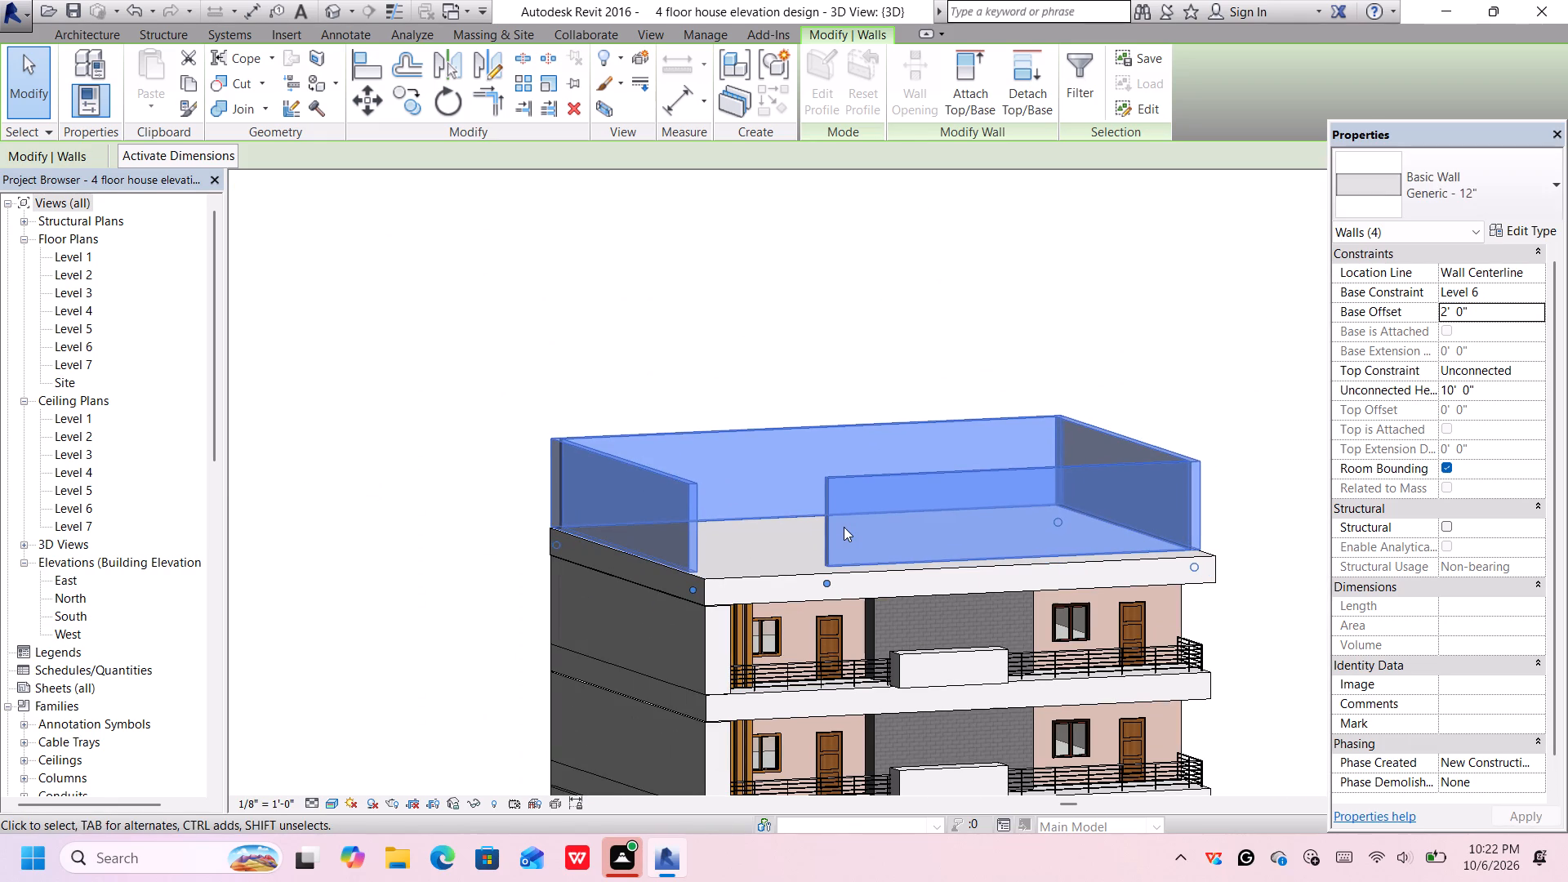
# Nudge the four walls back toward the balcony side to line them up with the slab's rear edge.
pyautogui.moveTo(844, 527); pyautogui.dragTo(972, 558, button='middle')
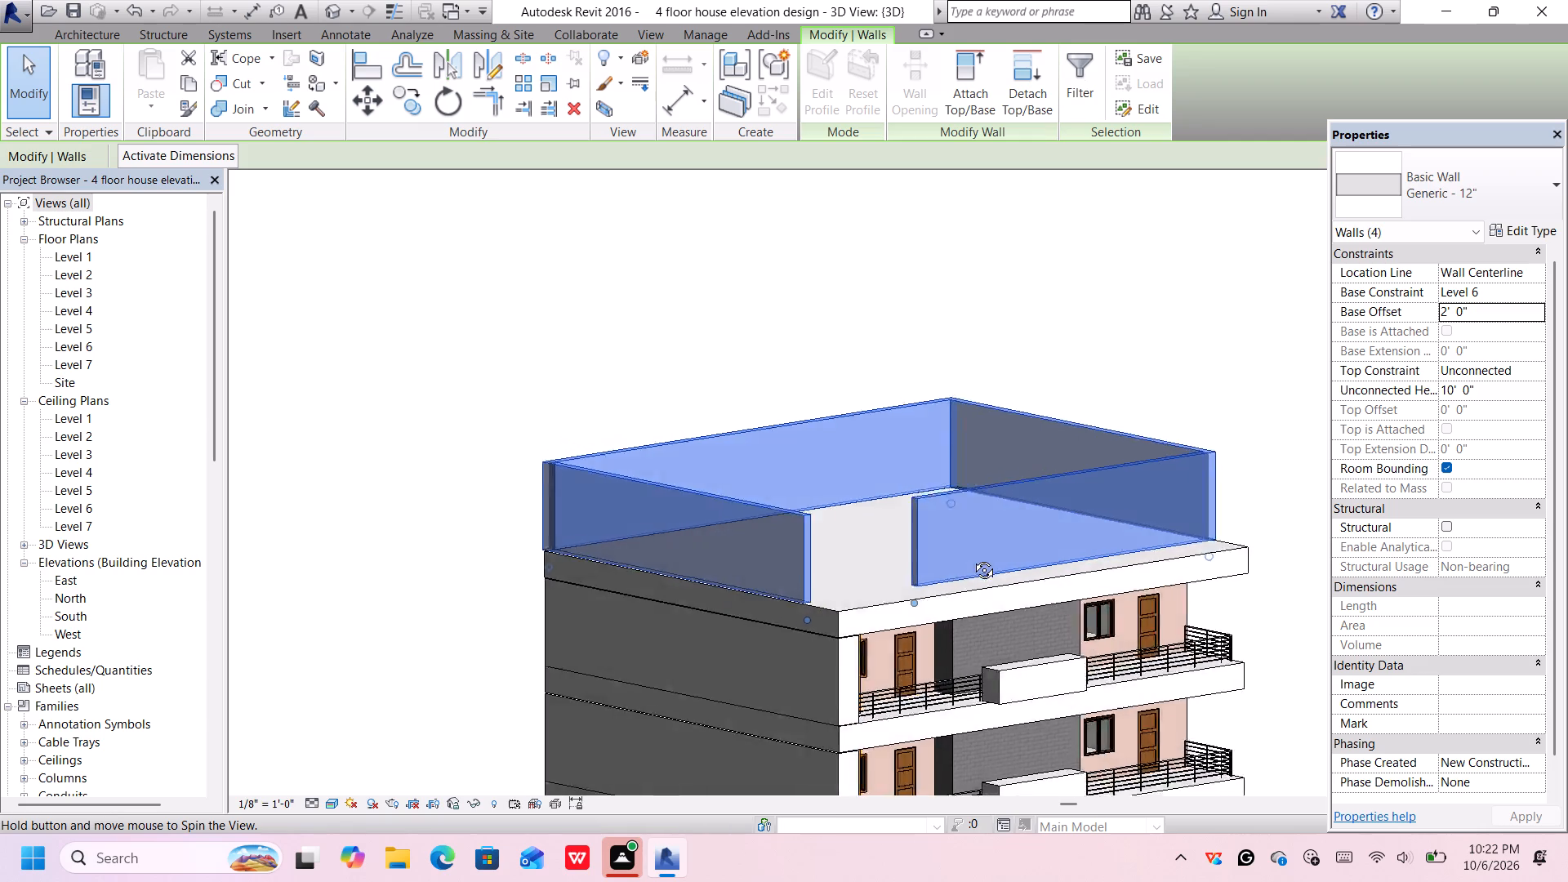
pyautogui.moveTo(972, 558); pyautogui.dragTo(1163, 553, button='middle')
pyautogui.scroll(4, 774, 618)
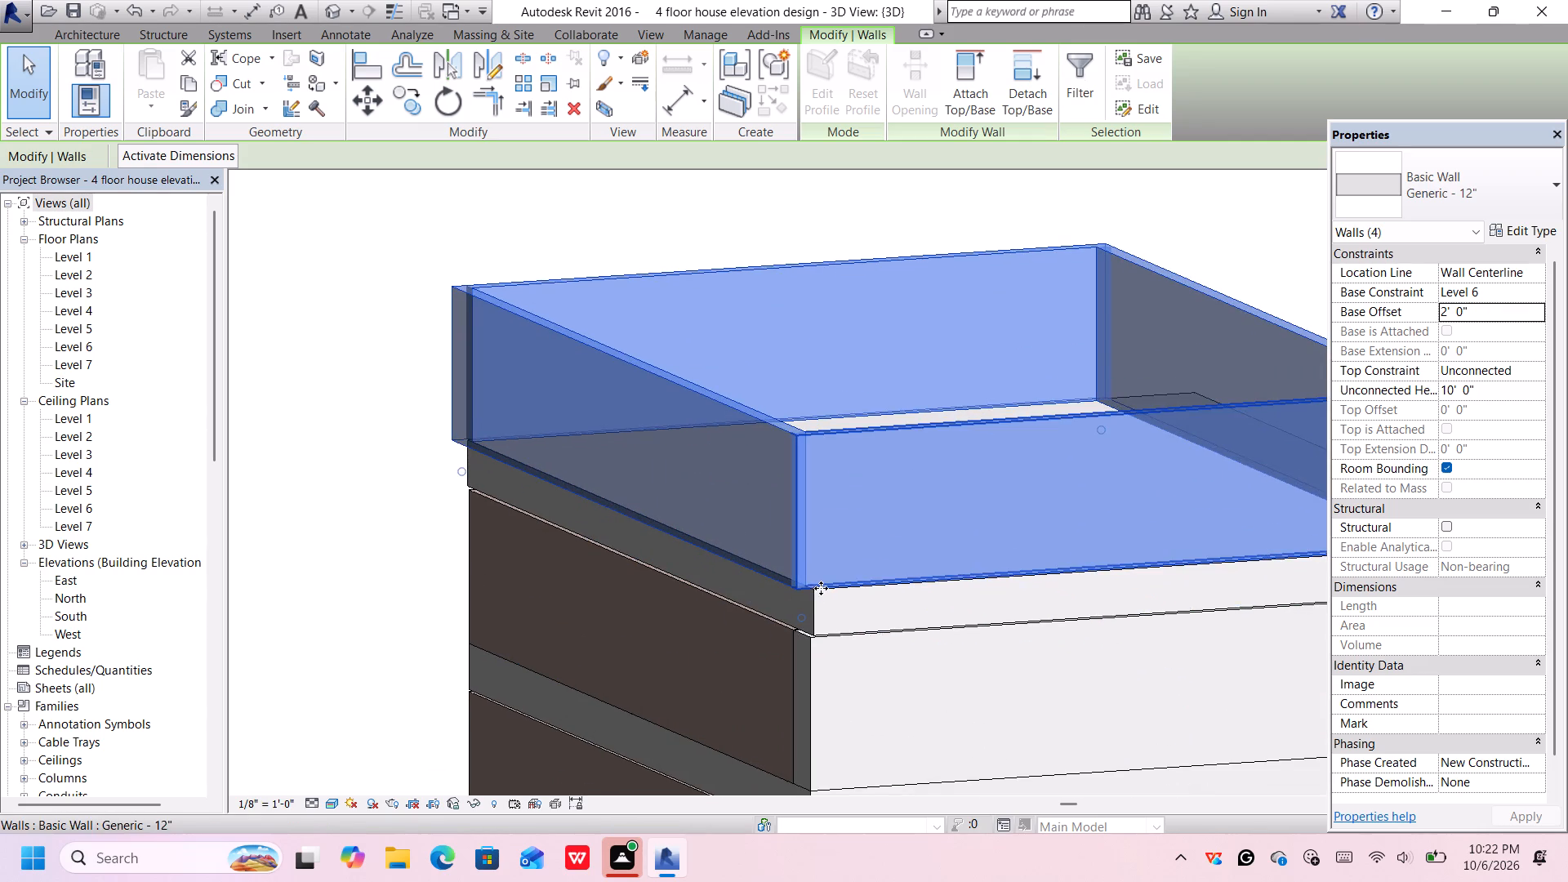
pyautogui.moveTo(823, 600); pyautogui.dragTo(748, 612, button='middle')
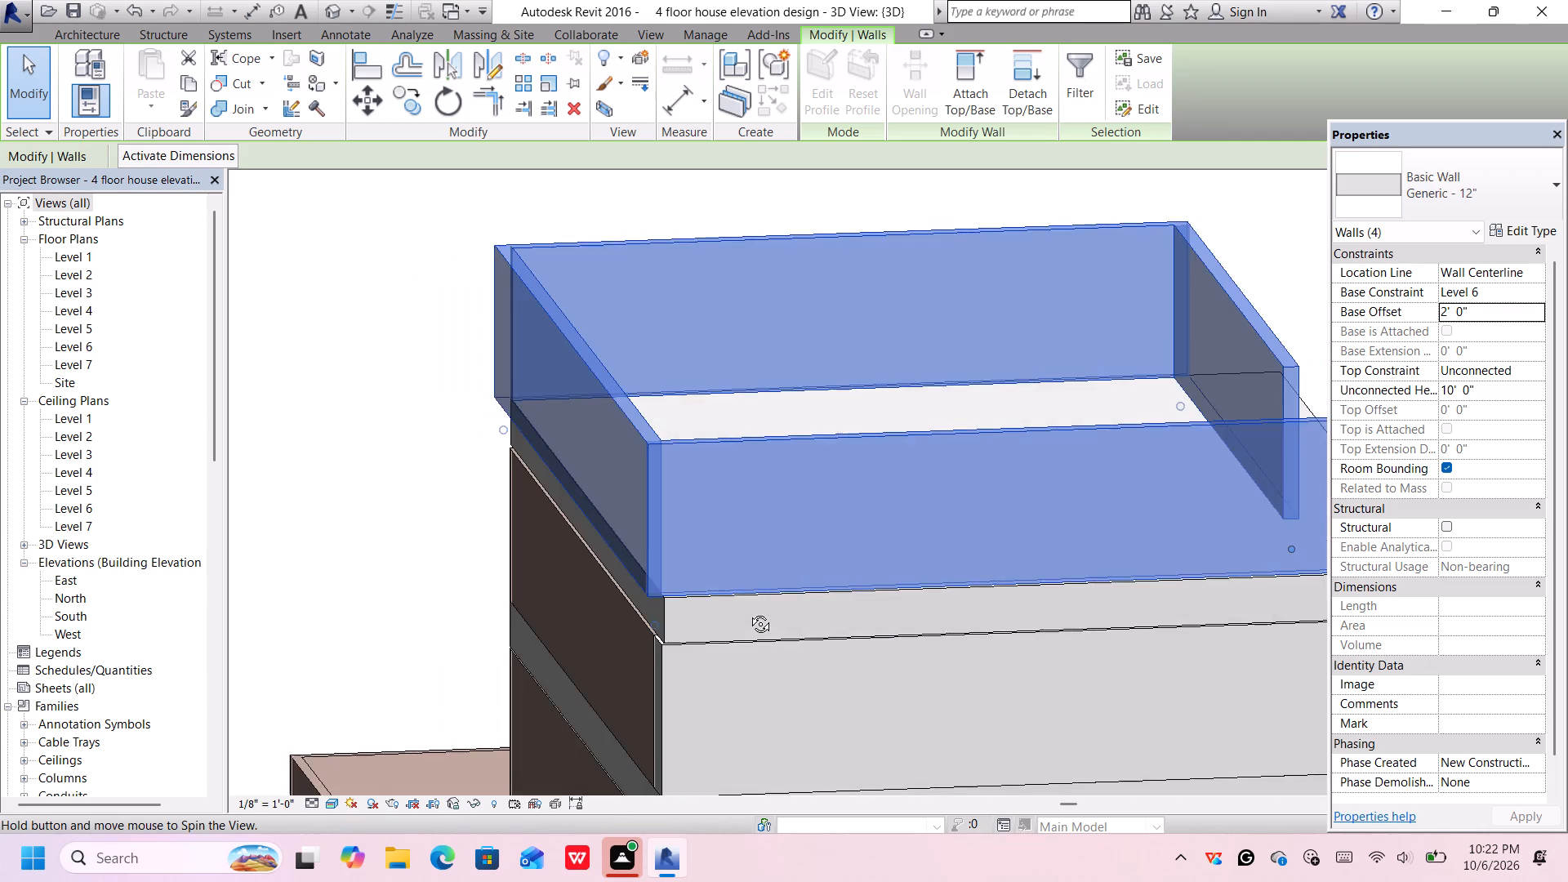
pyautogui.moveTo(748, 612); pyautogui.dragTo(729, 563, button='middle')
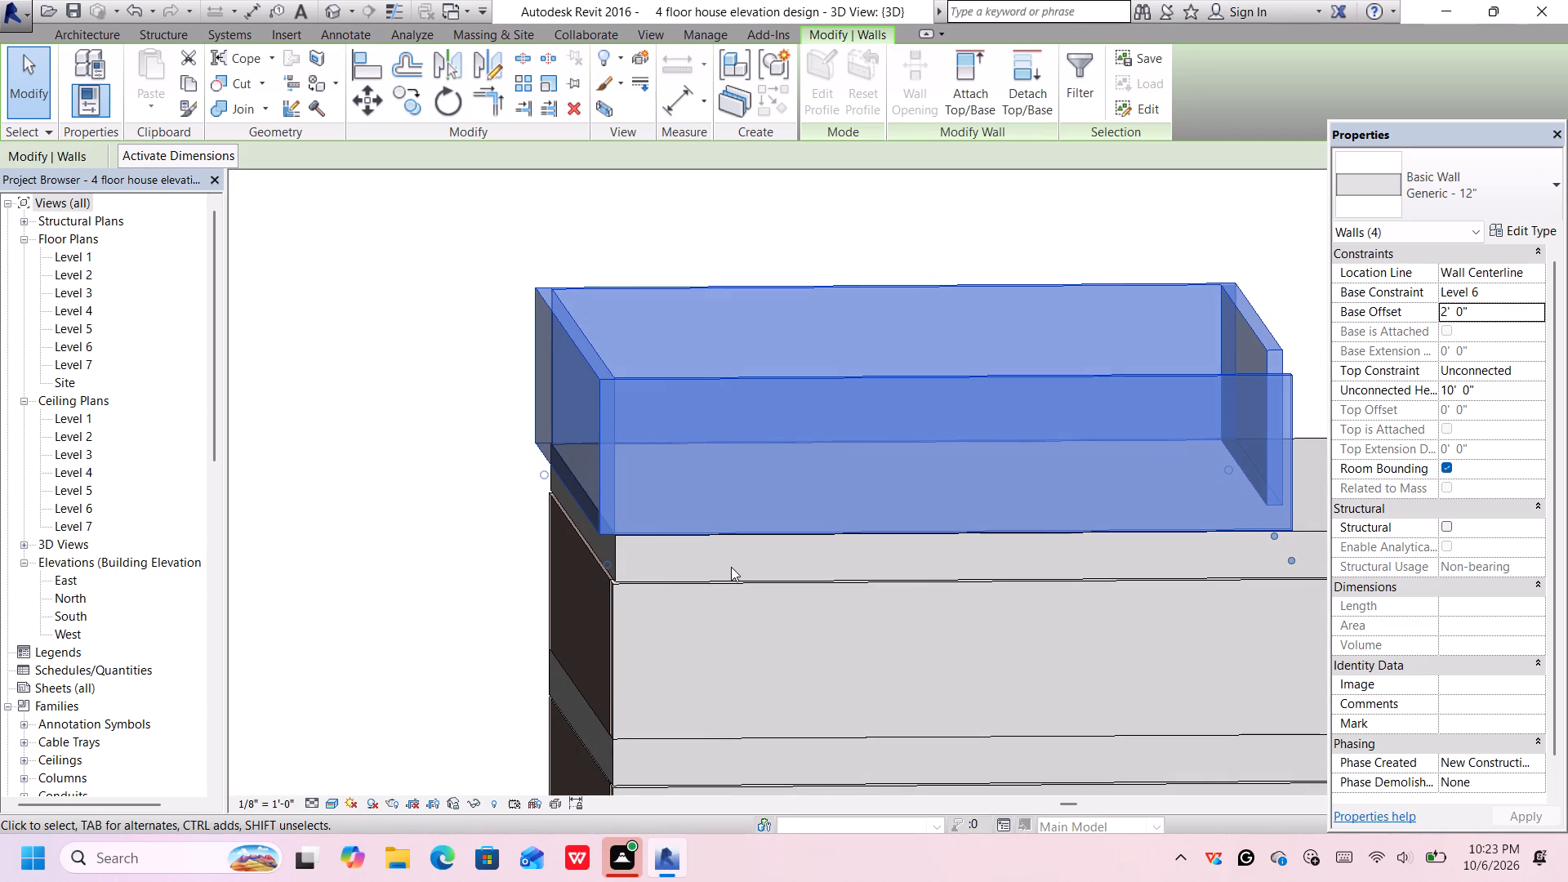
pyautogui.press('Right')
pyautogui.press('Right')
pyautogui.press('Right')
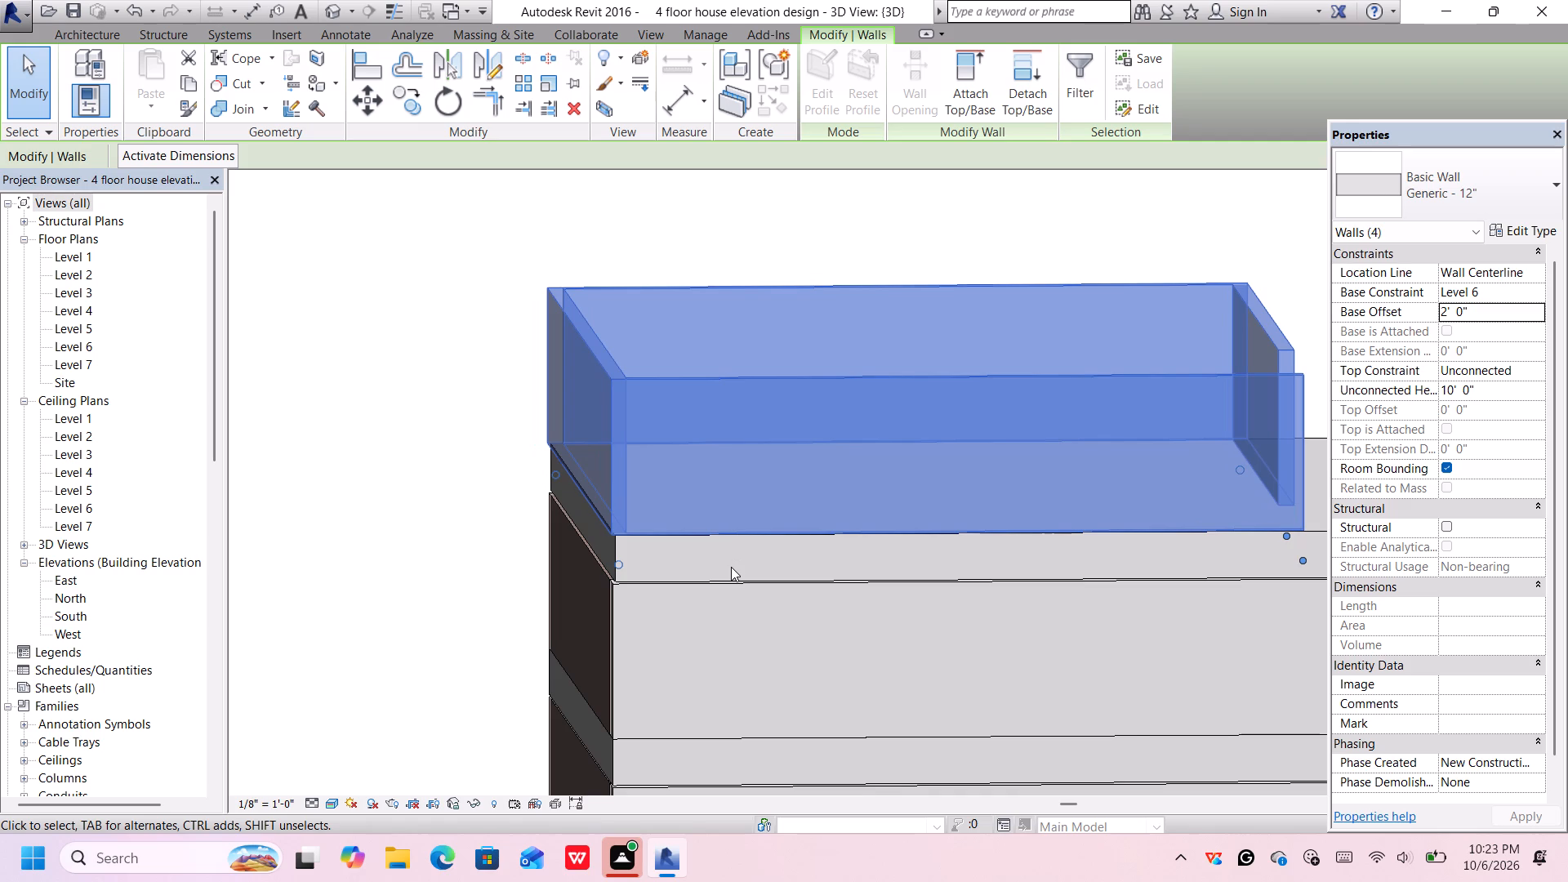
# Examine how the four walls sit on the top slab from the blank side, balcony and pink facade sides.
pyautogui.scroll(-4, 745, 497)
pyautogui.moveTo(1147, 506); pyautogui.dragTo(854, 657, button='middle')
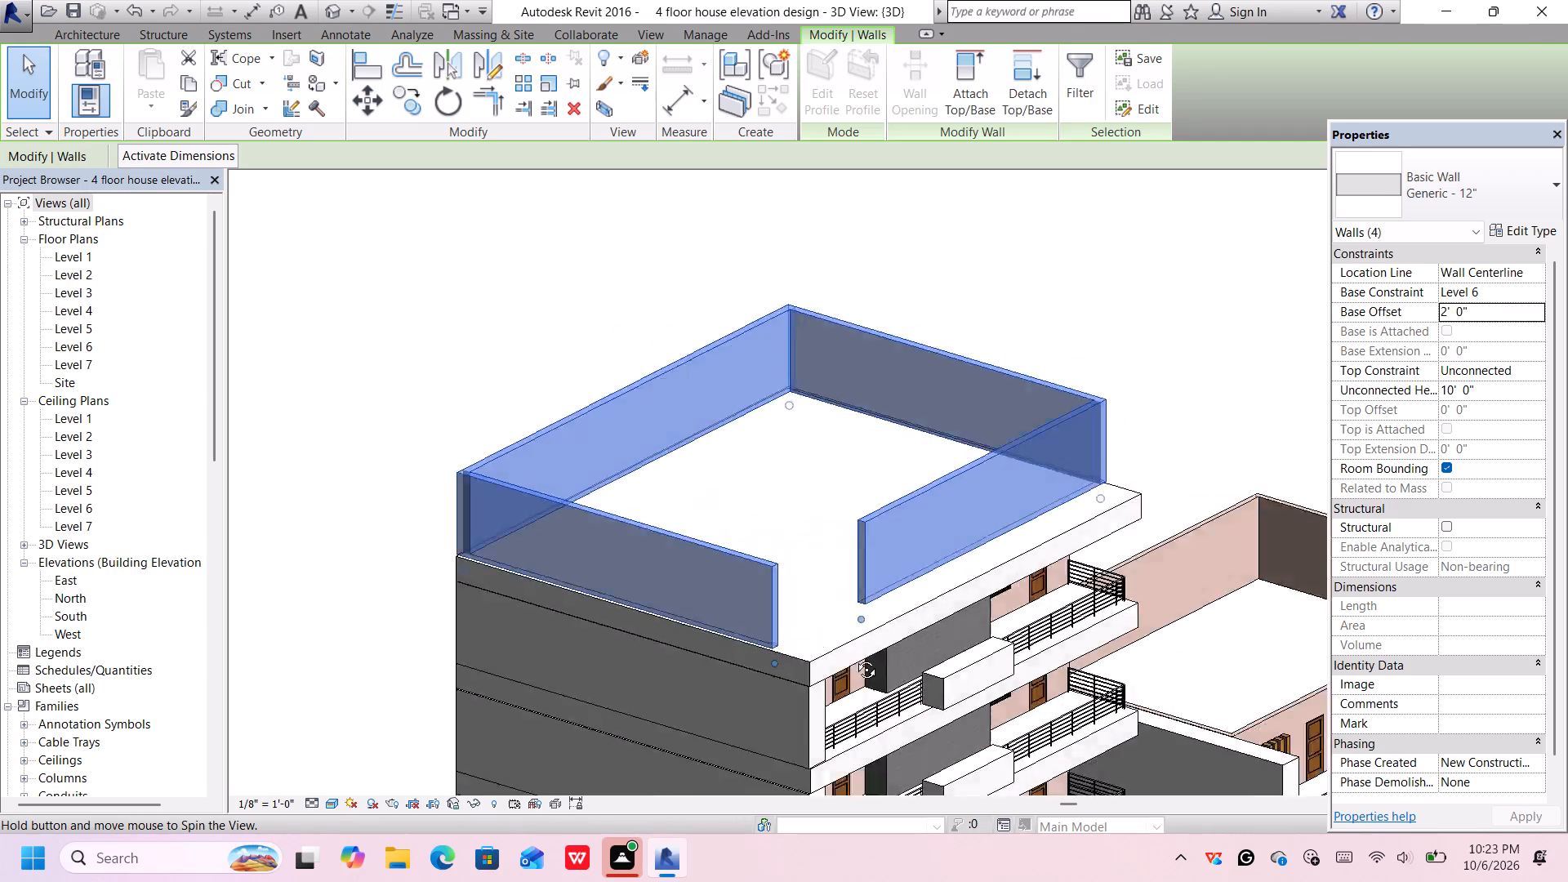
pyautogui.moveTo(854, 657); pyautogui.dragTo(838, 620, button='middle')
pyautogui.moveTo(1149, 556); pyautogui.dragTo(1060, 600, button='middle')
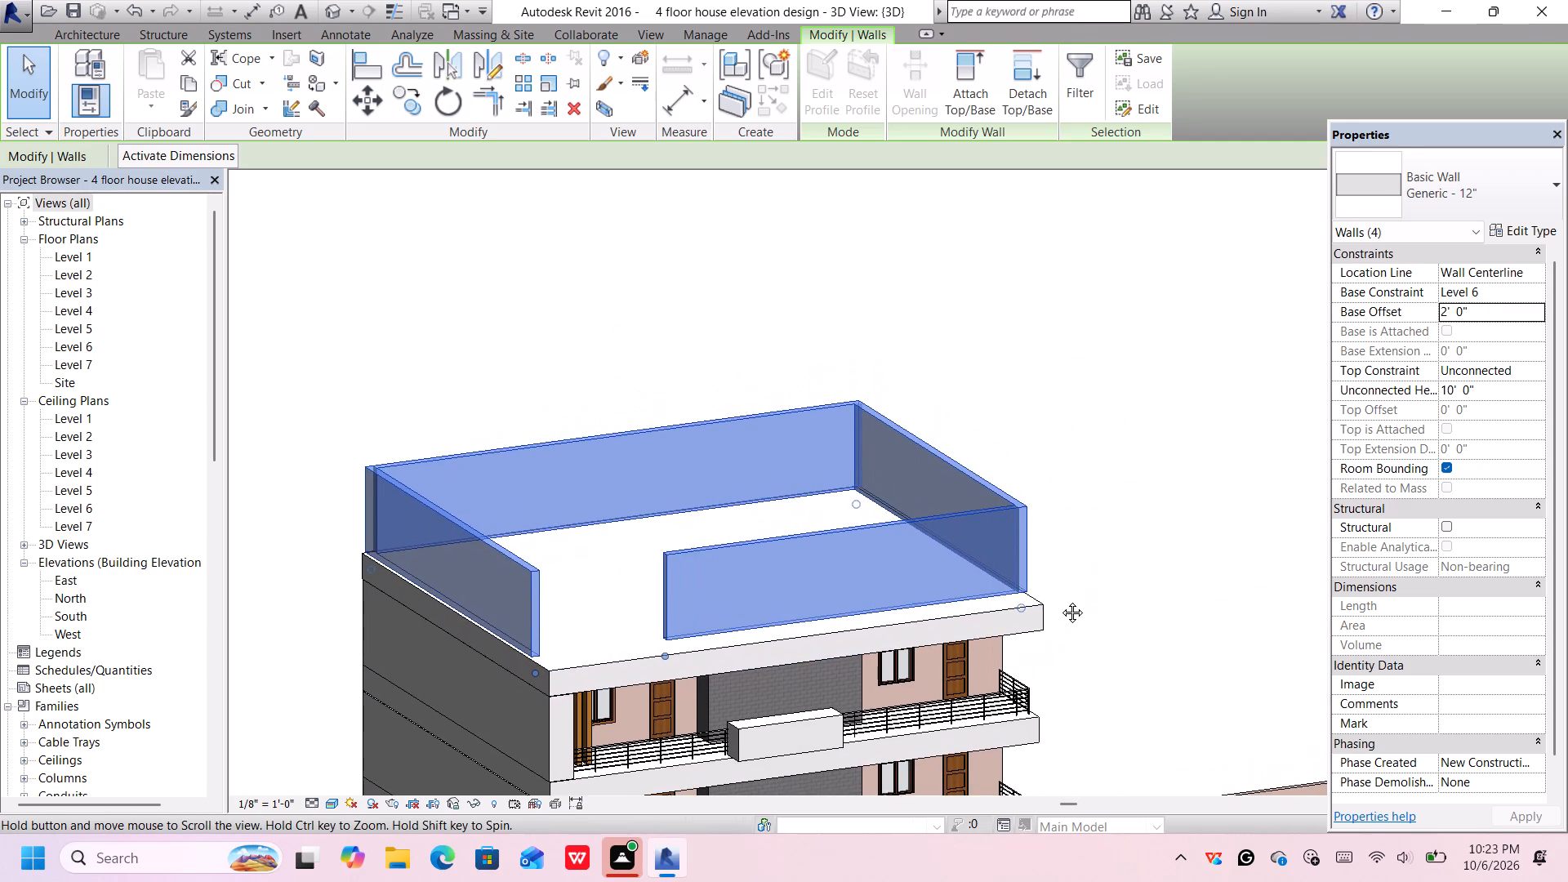
pyautogui.moveTo(1060, 600); pyautogui.dragTo(1034, 457, button='middle')
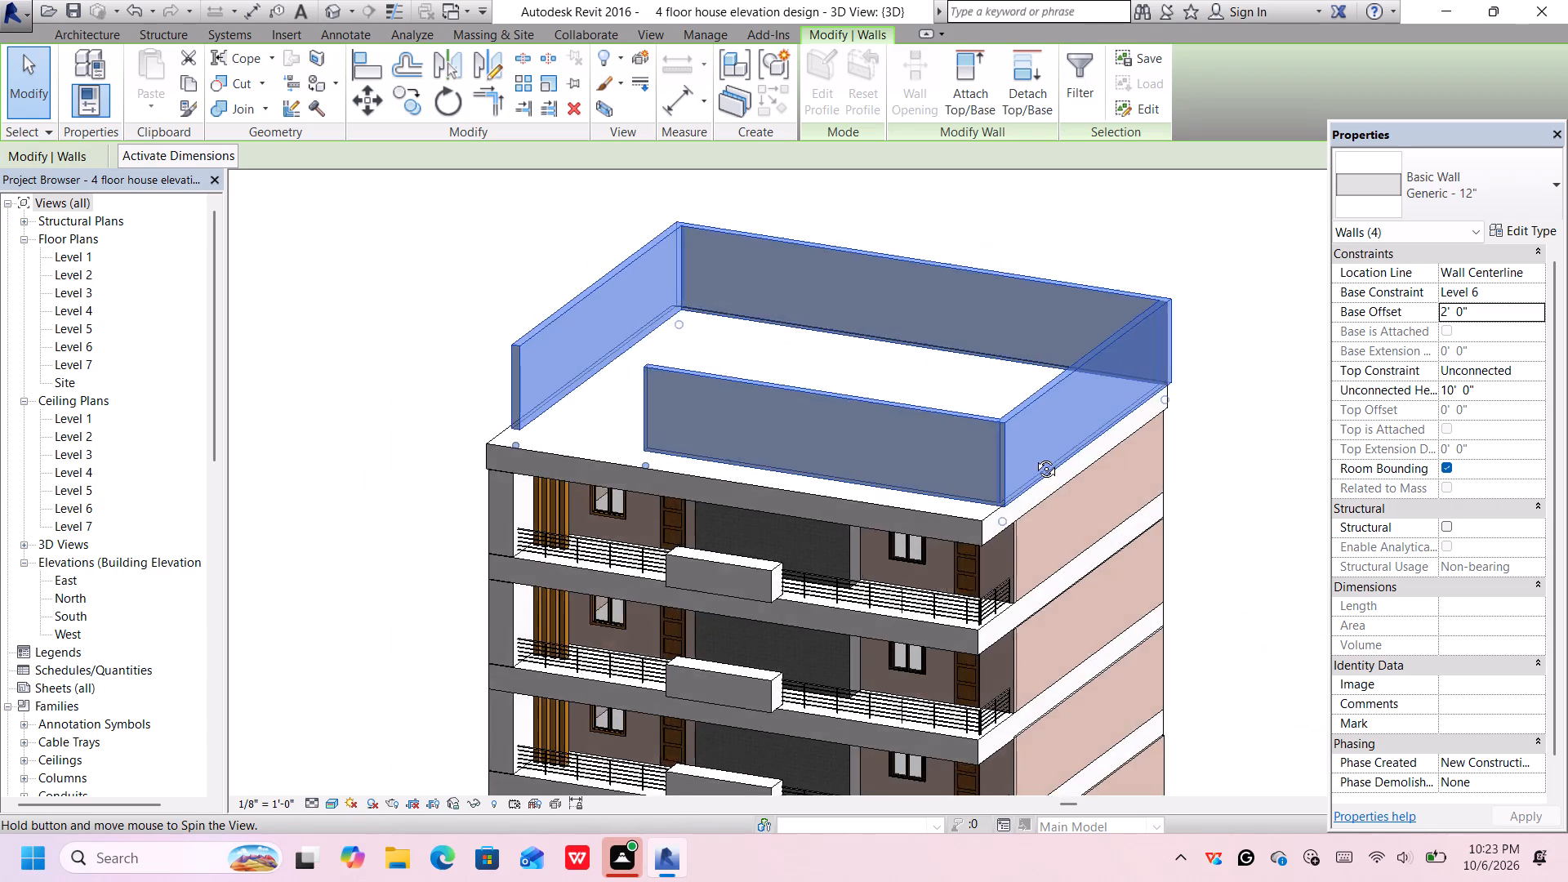
pyautogui.moveTo(1034, 457); pyautogui.dragTo(1068, 430, button='middle')
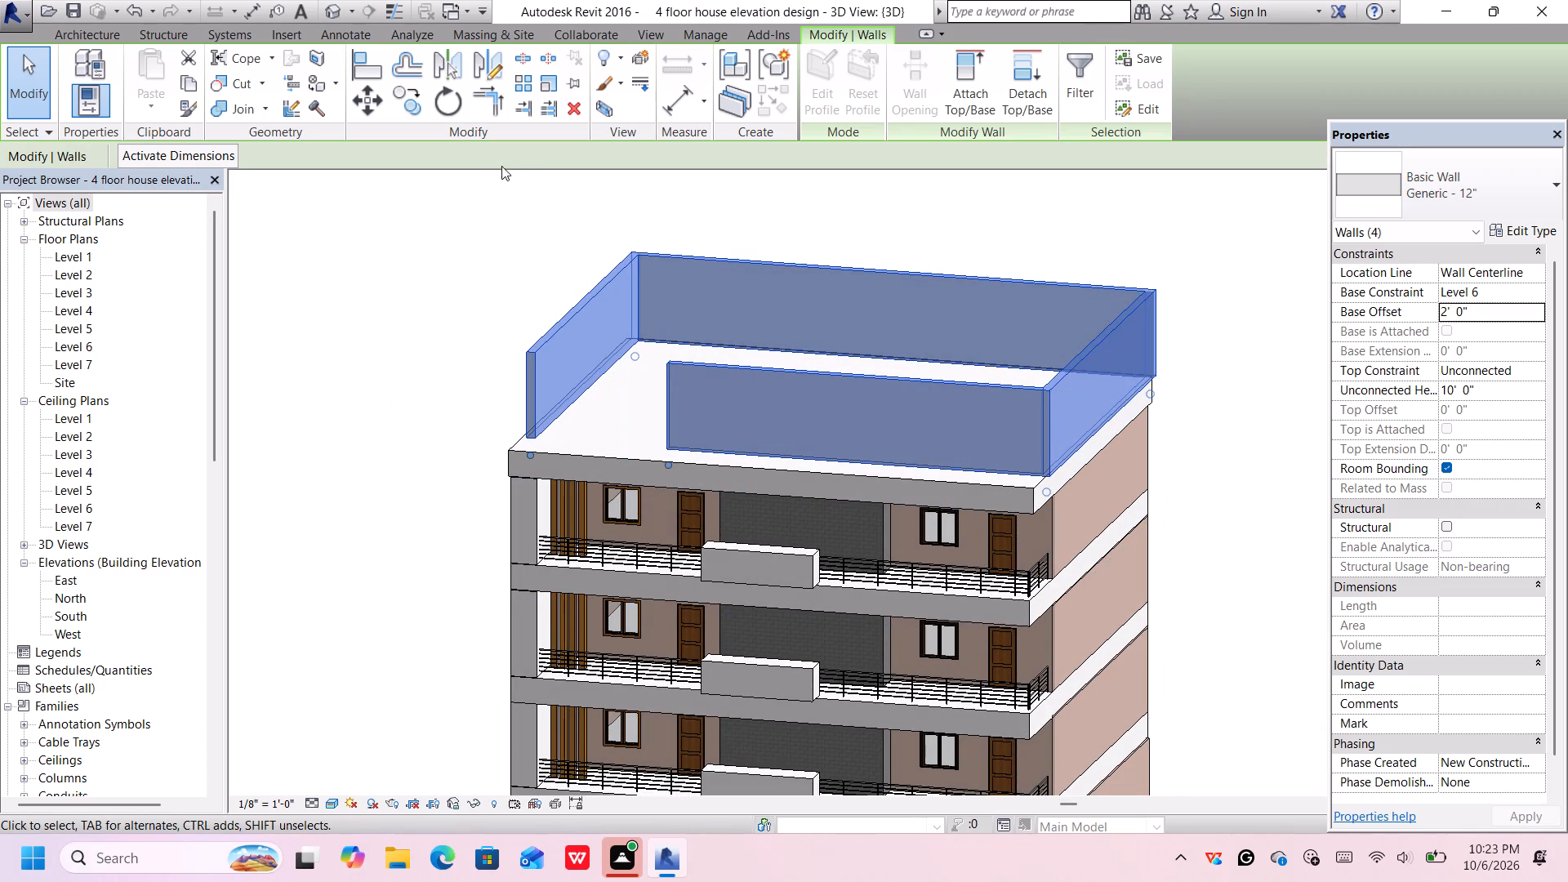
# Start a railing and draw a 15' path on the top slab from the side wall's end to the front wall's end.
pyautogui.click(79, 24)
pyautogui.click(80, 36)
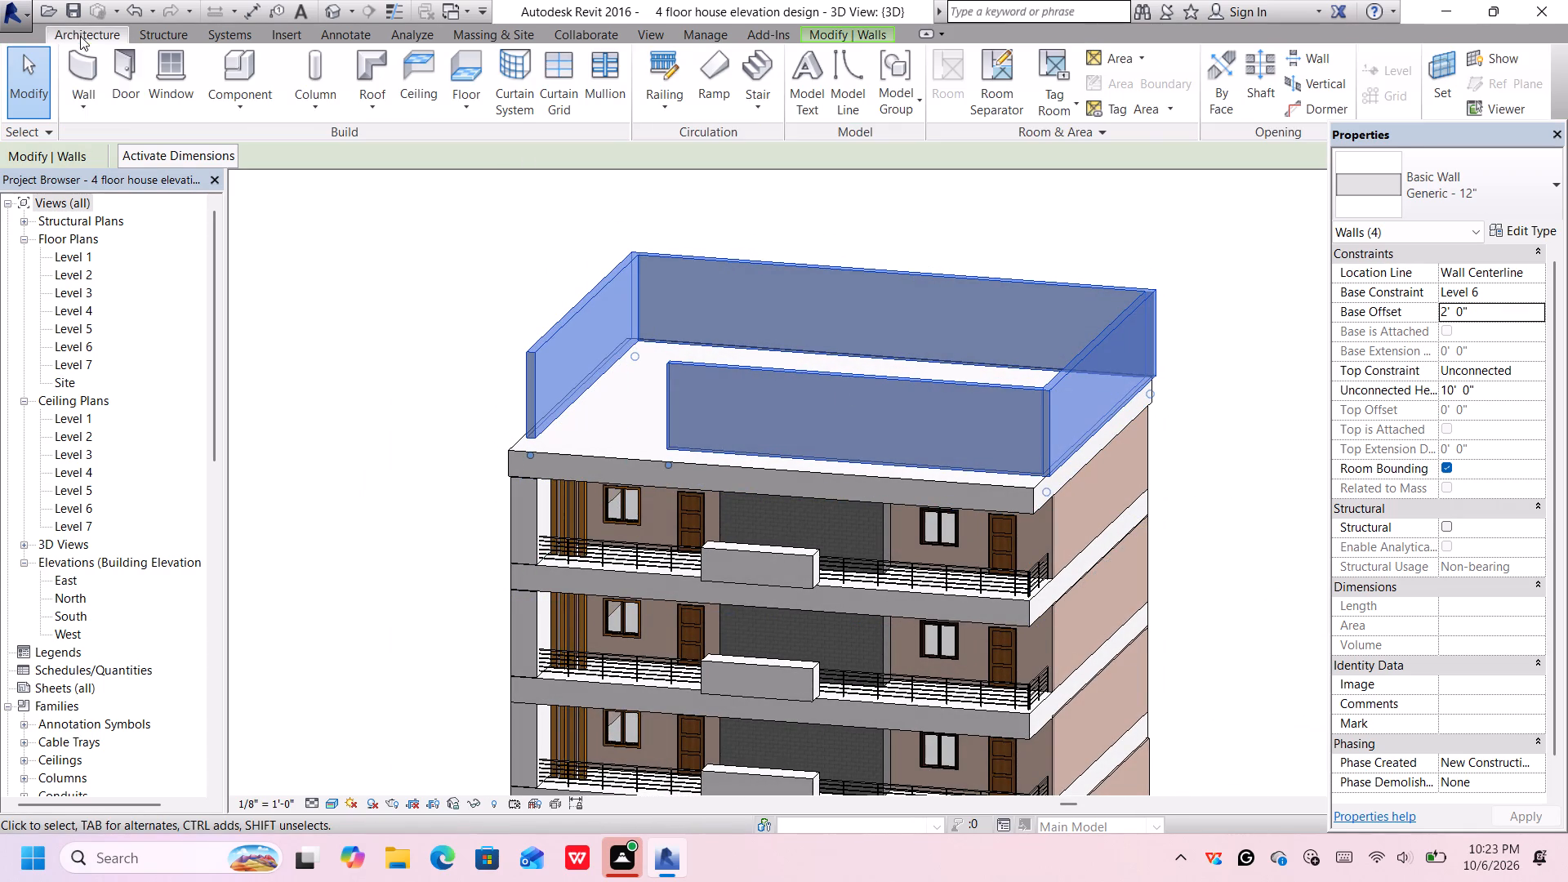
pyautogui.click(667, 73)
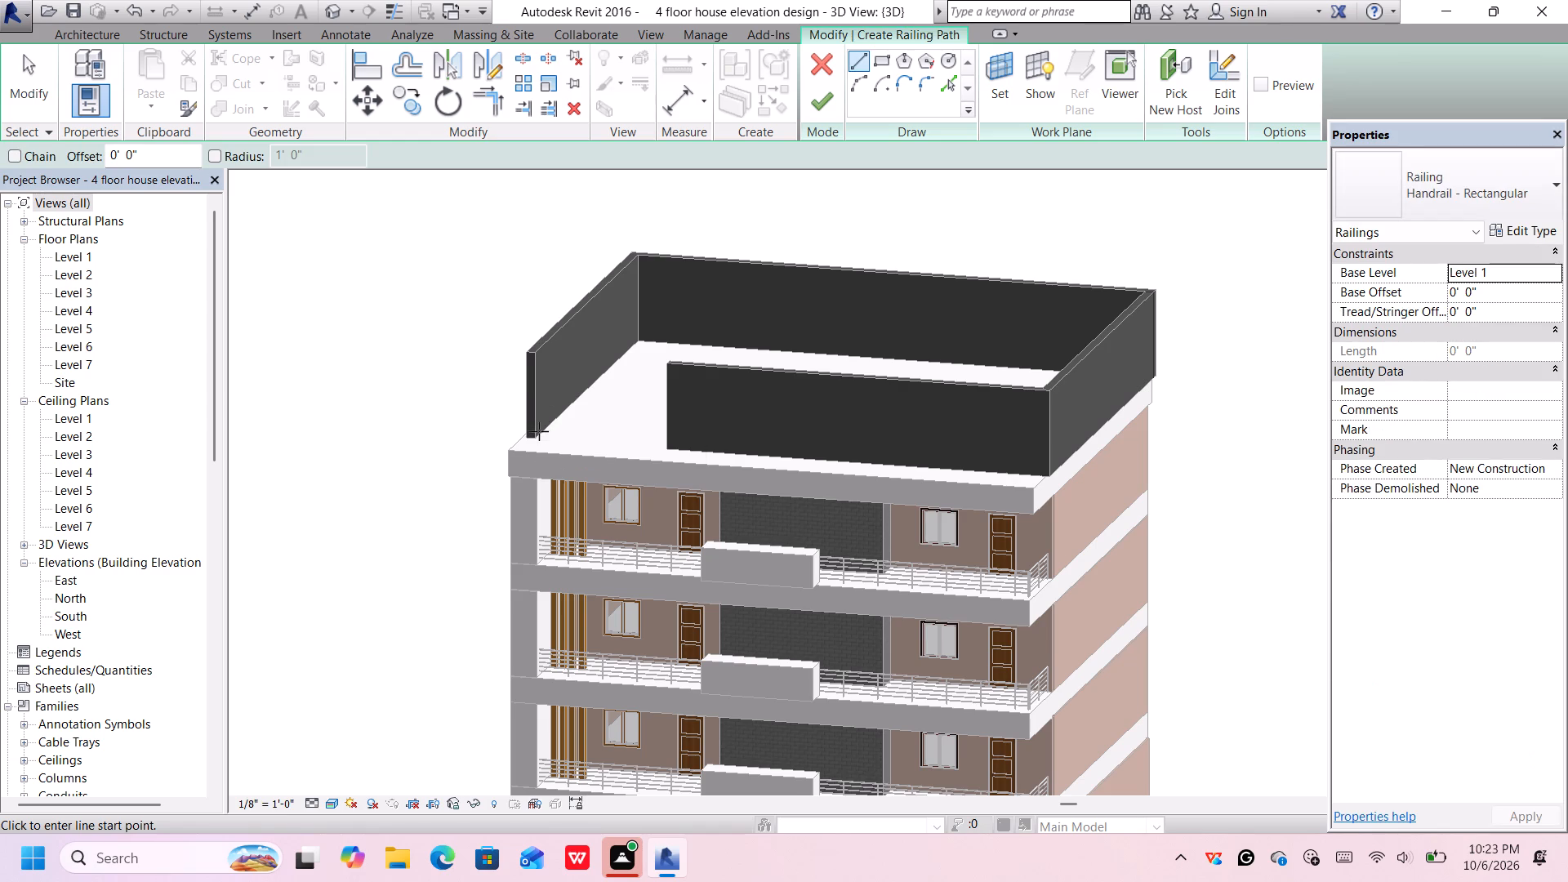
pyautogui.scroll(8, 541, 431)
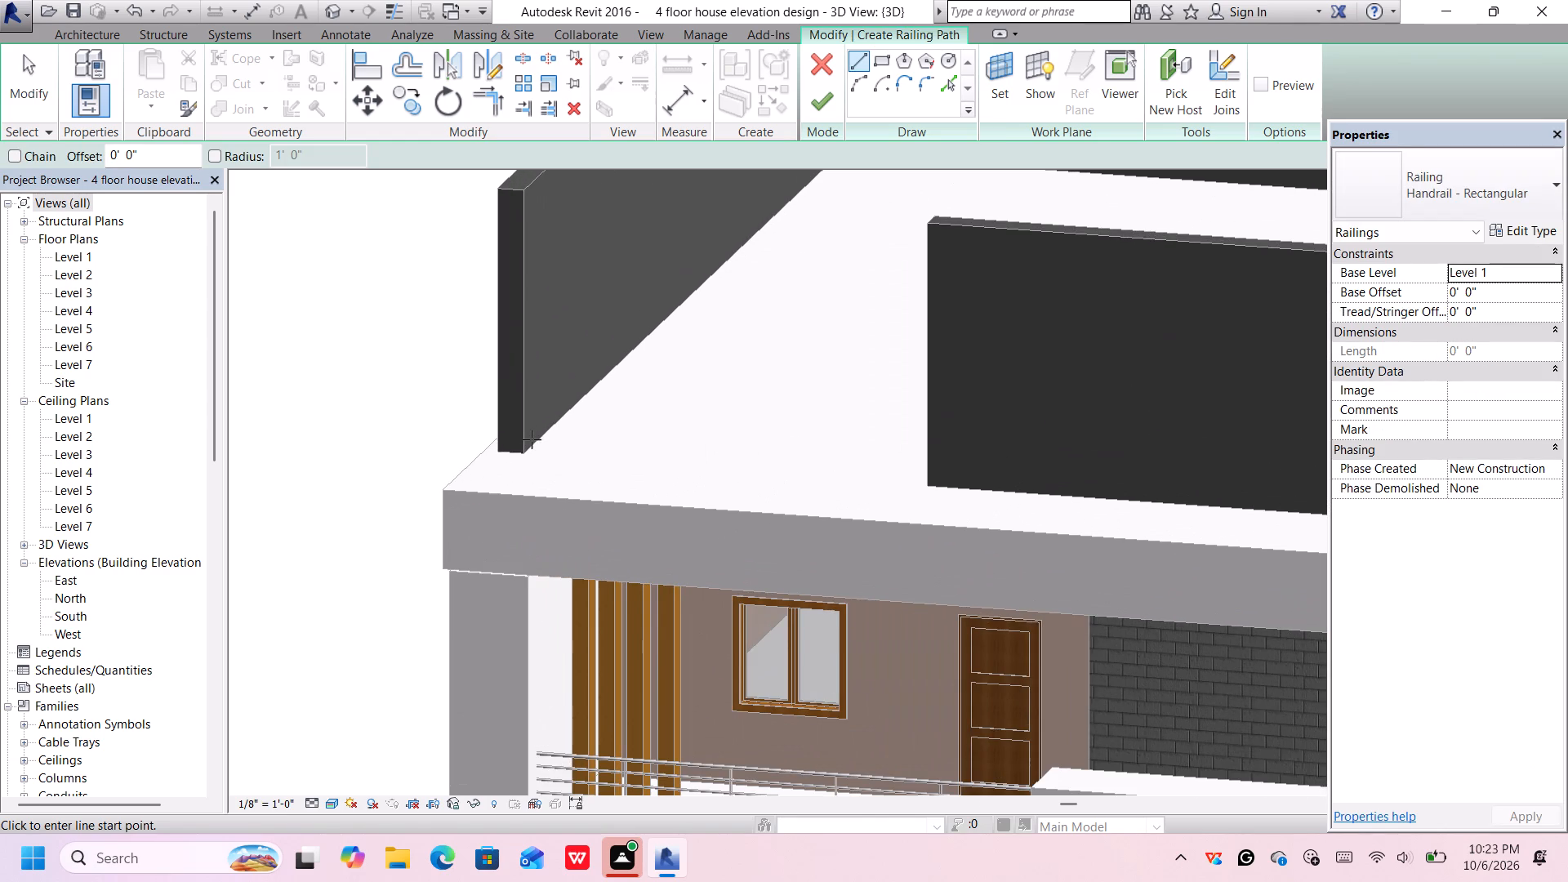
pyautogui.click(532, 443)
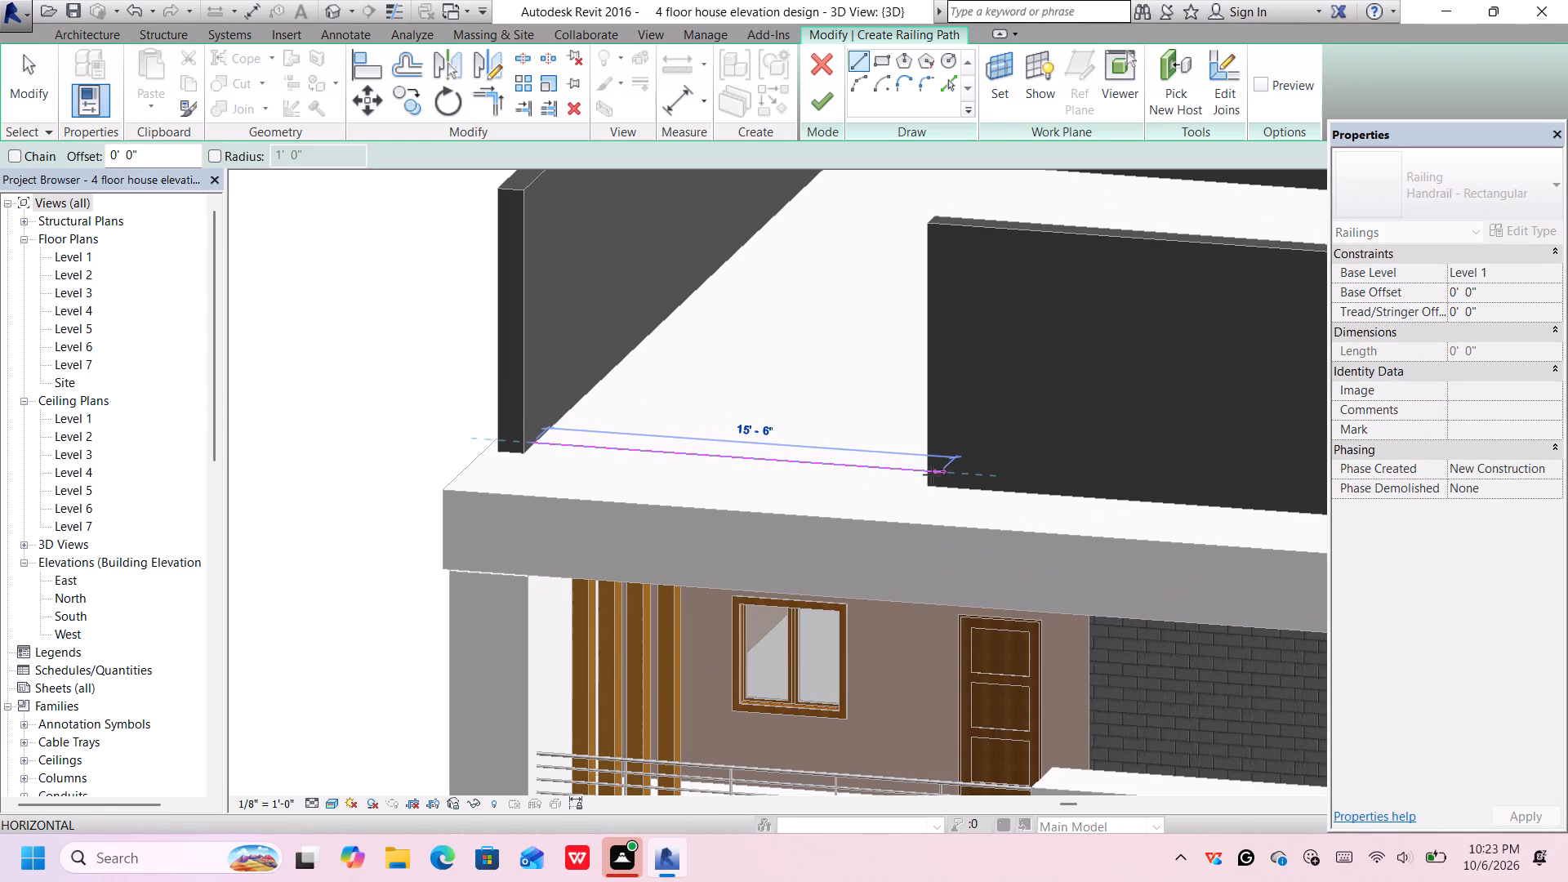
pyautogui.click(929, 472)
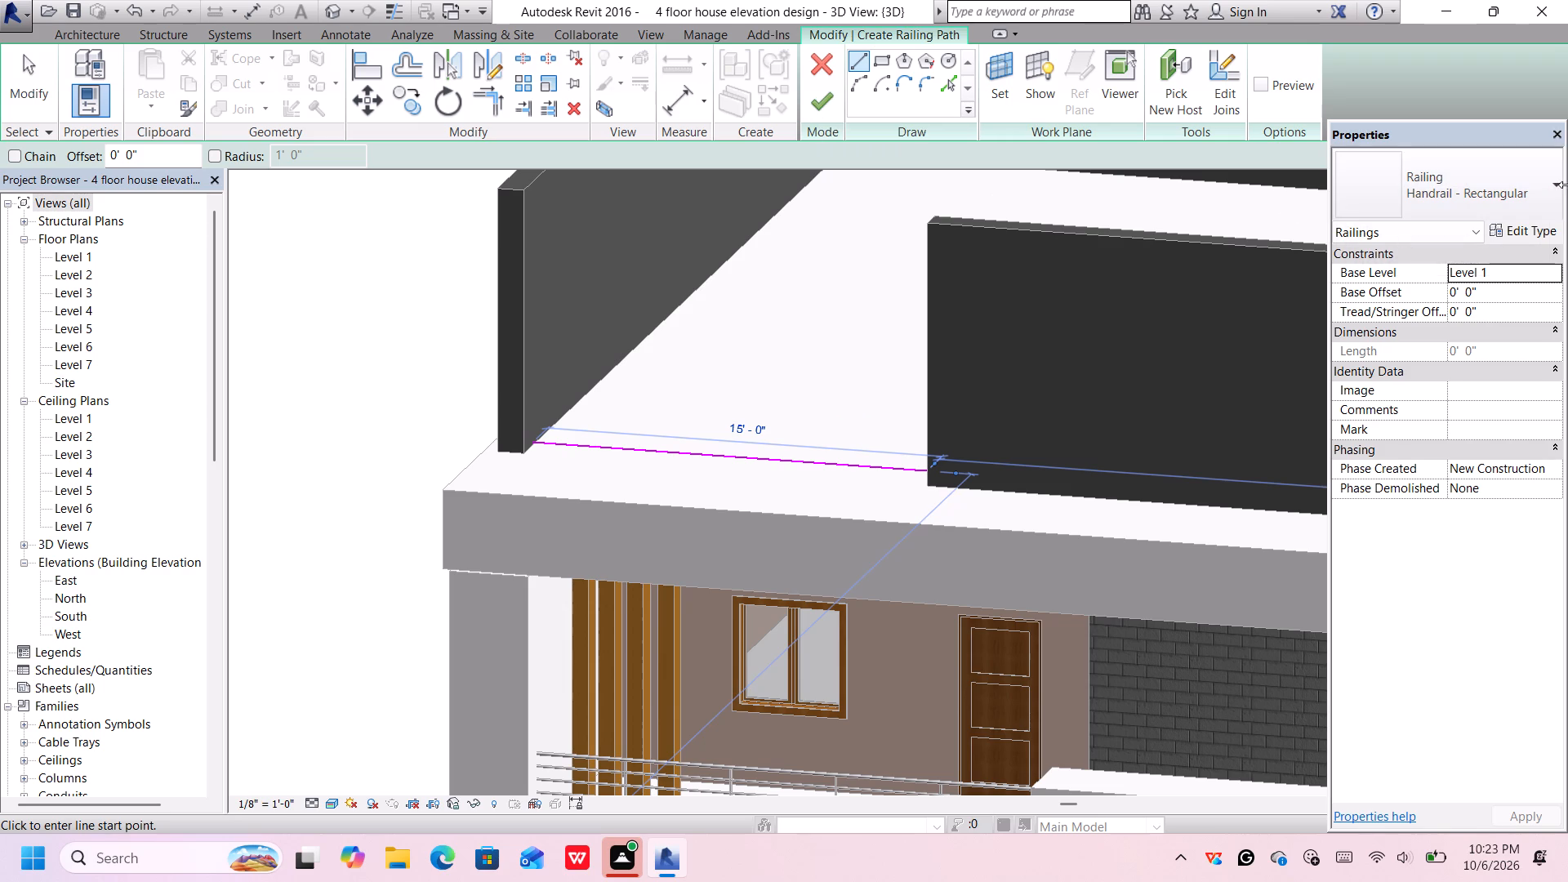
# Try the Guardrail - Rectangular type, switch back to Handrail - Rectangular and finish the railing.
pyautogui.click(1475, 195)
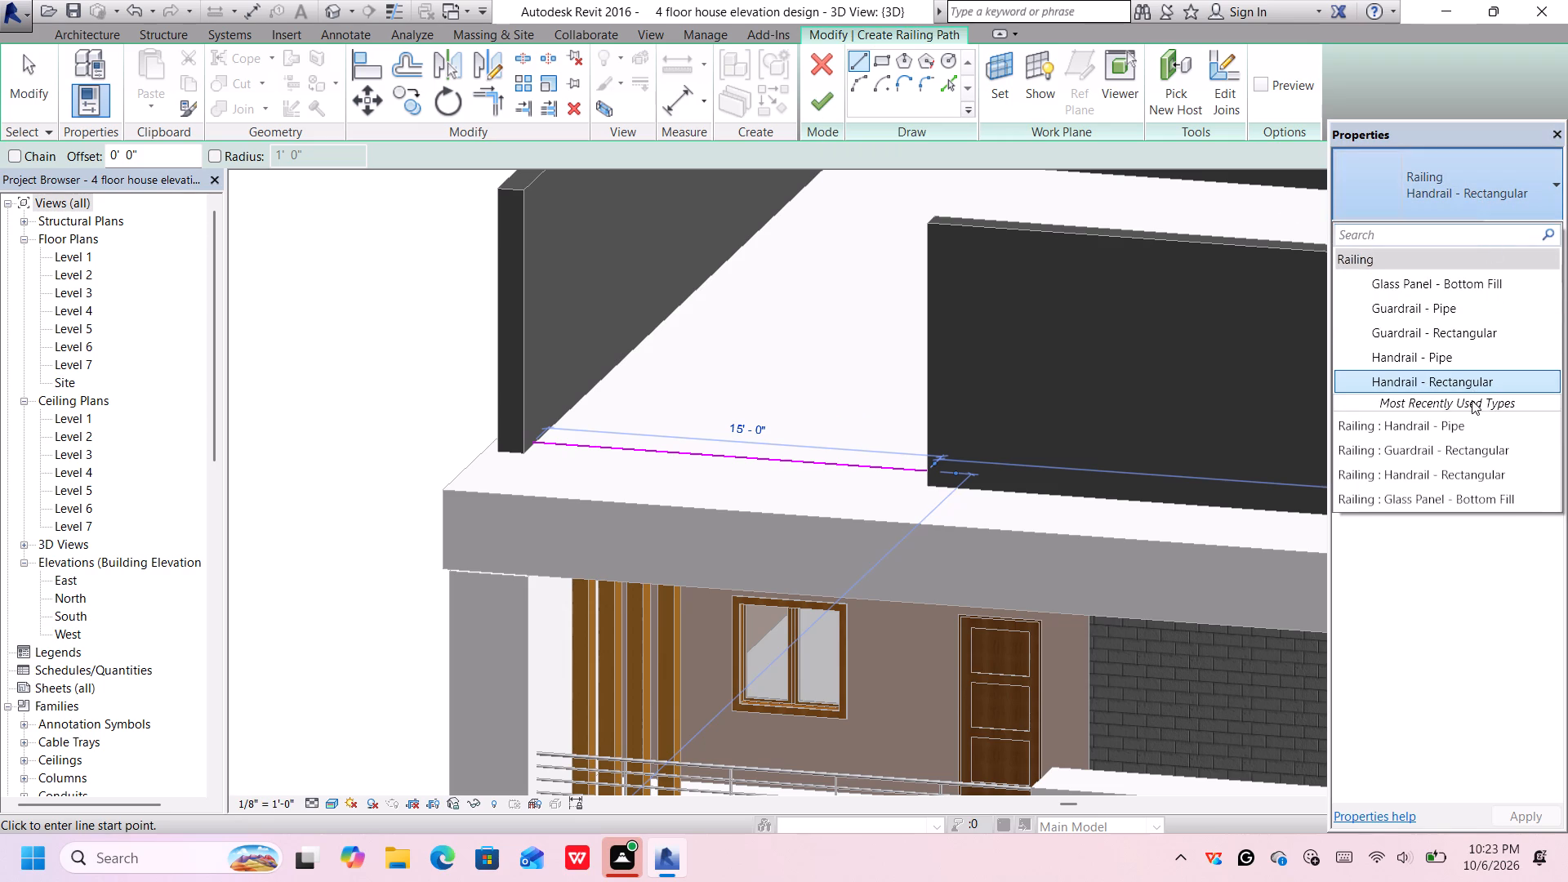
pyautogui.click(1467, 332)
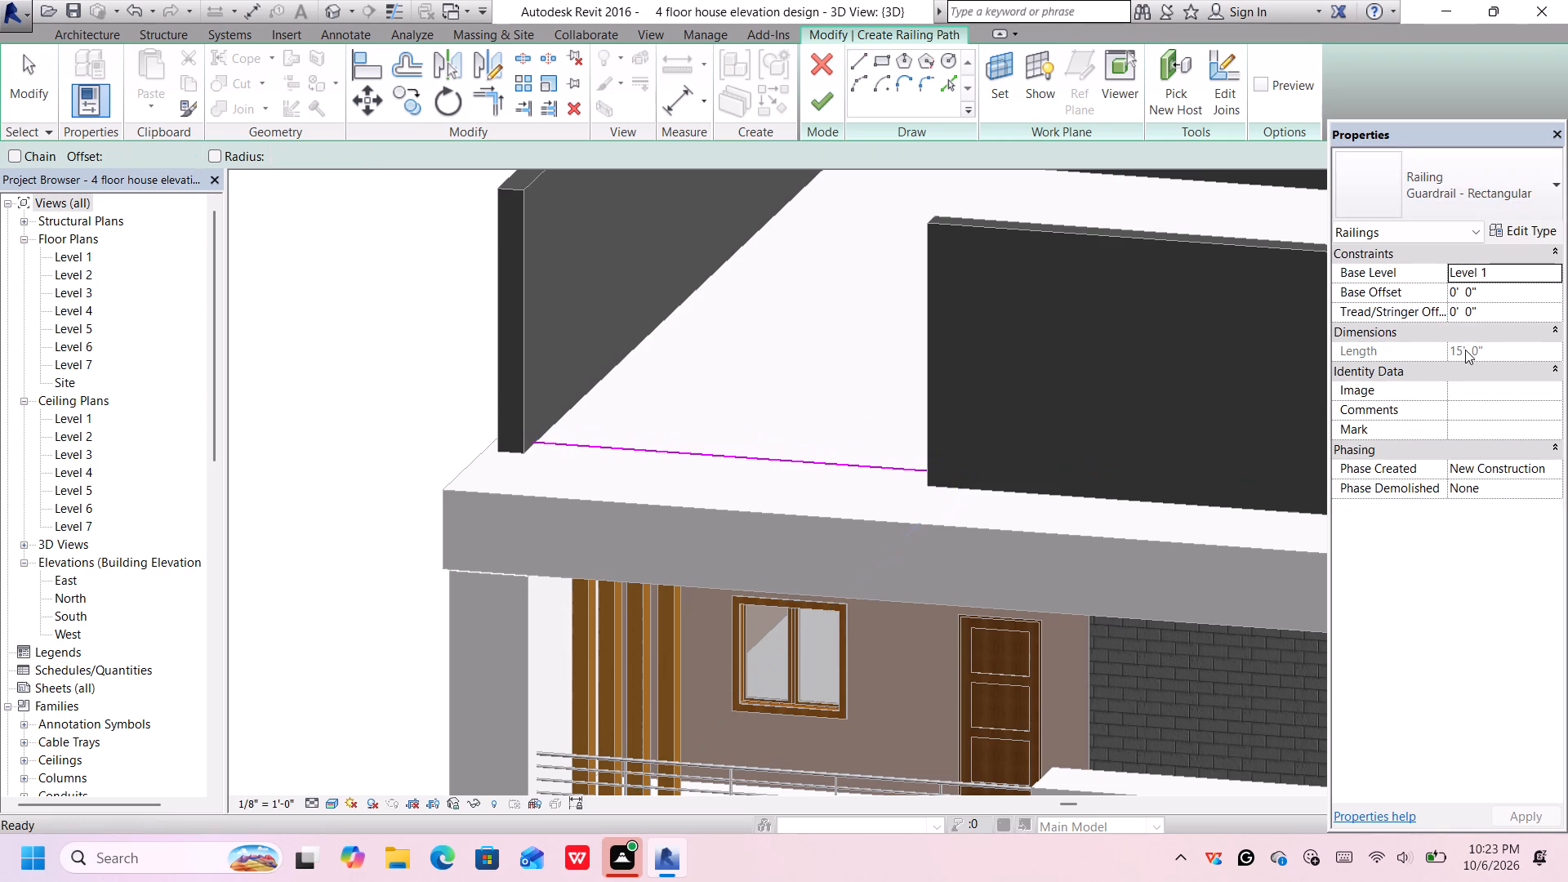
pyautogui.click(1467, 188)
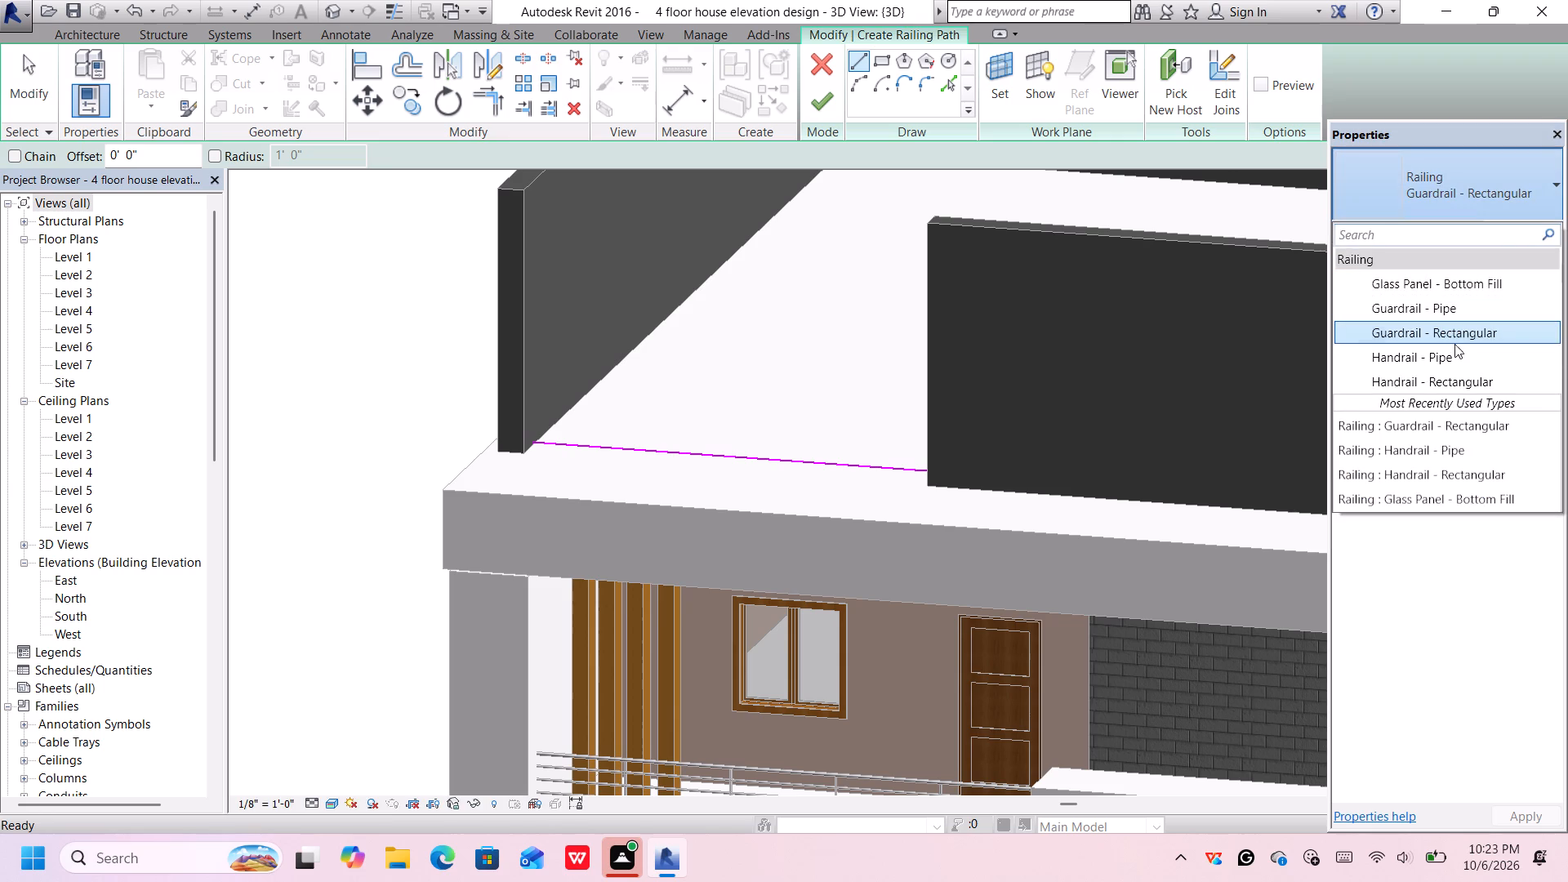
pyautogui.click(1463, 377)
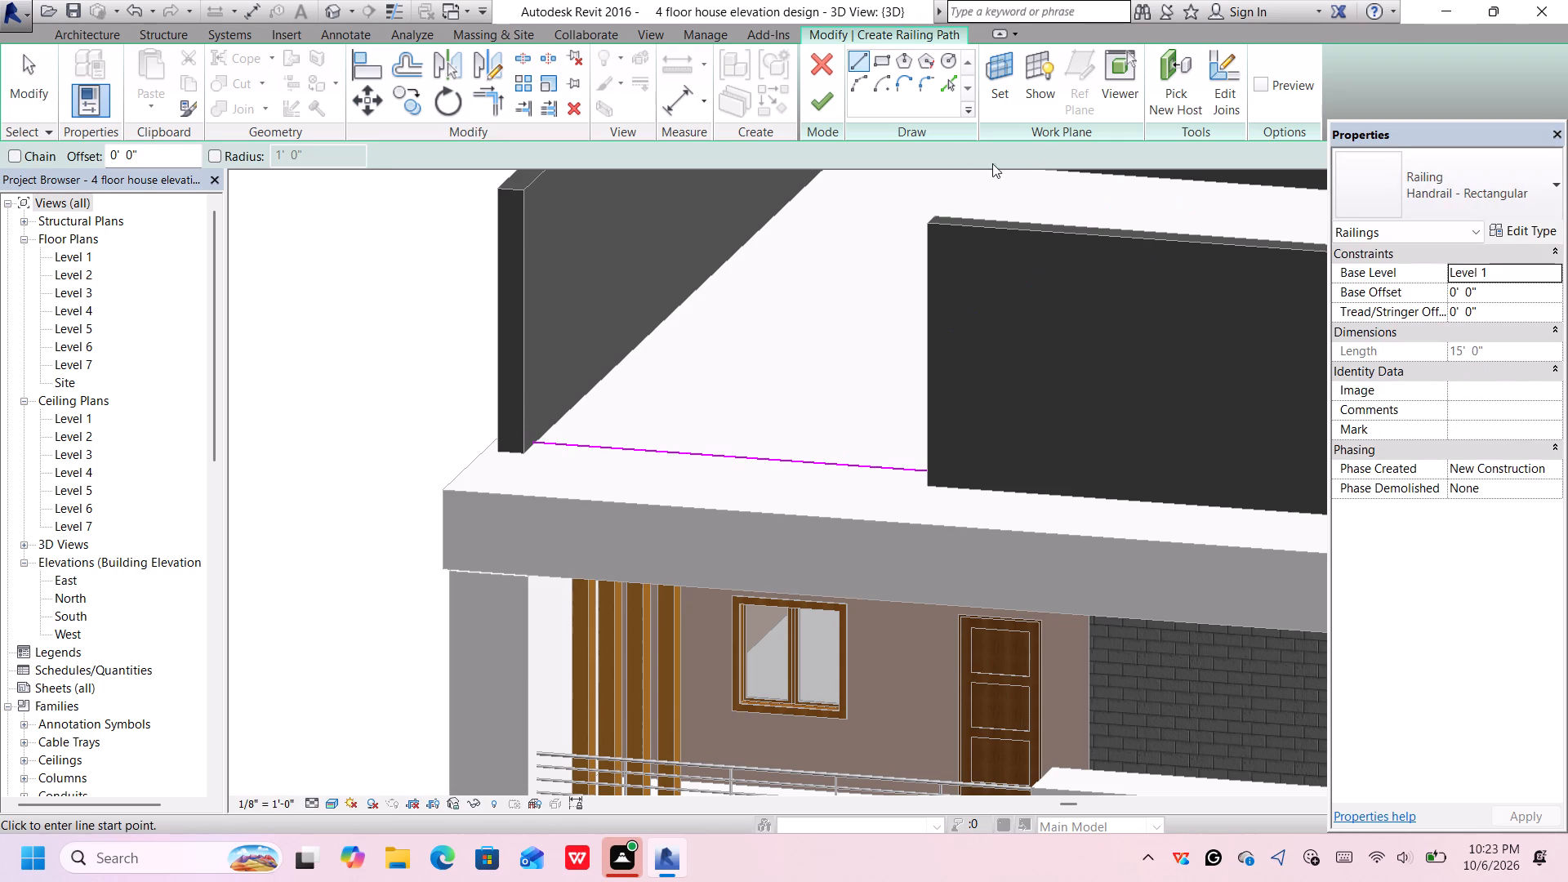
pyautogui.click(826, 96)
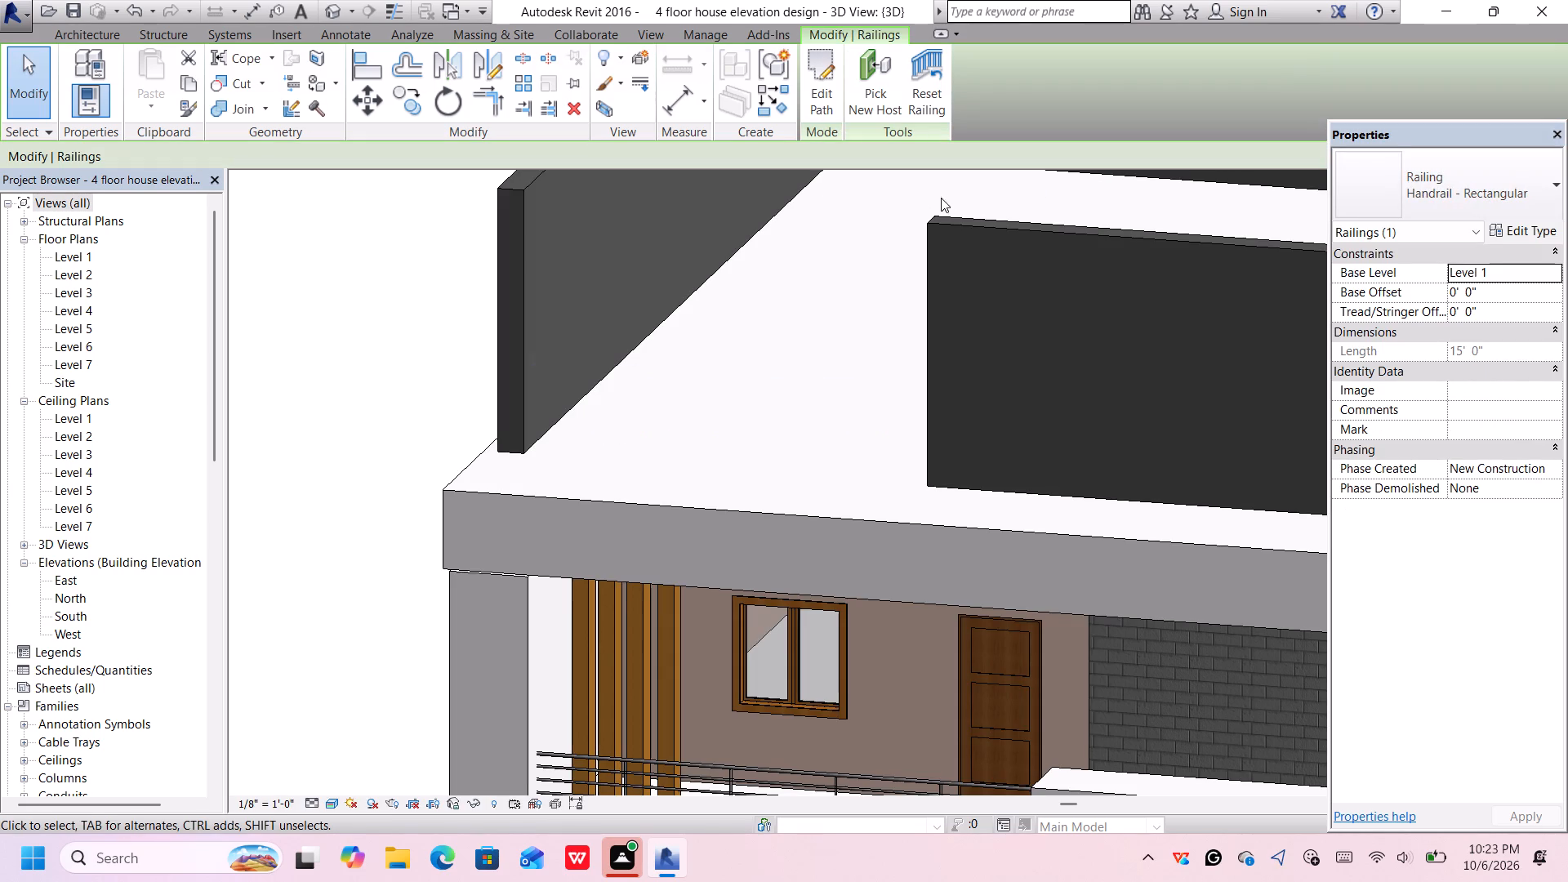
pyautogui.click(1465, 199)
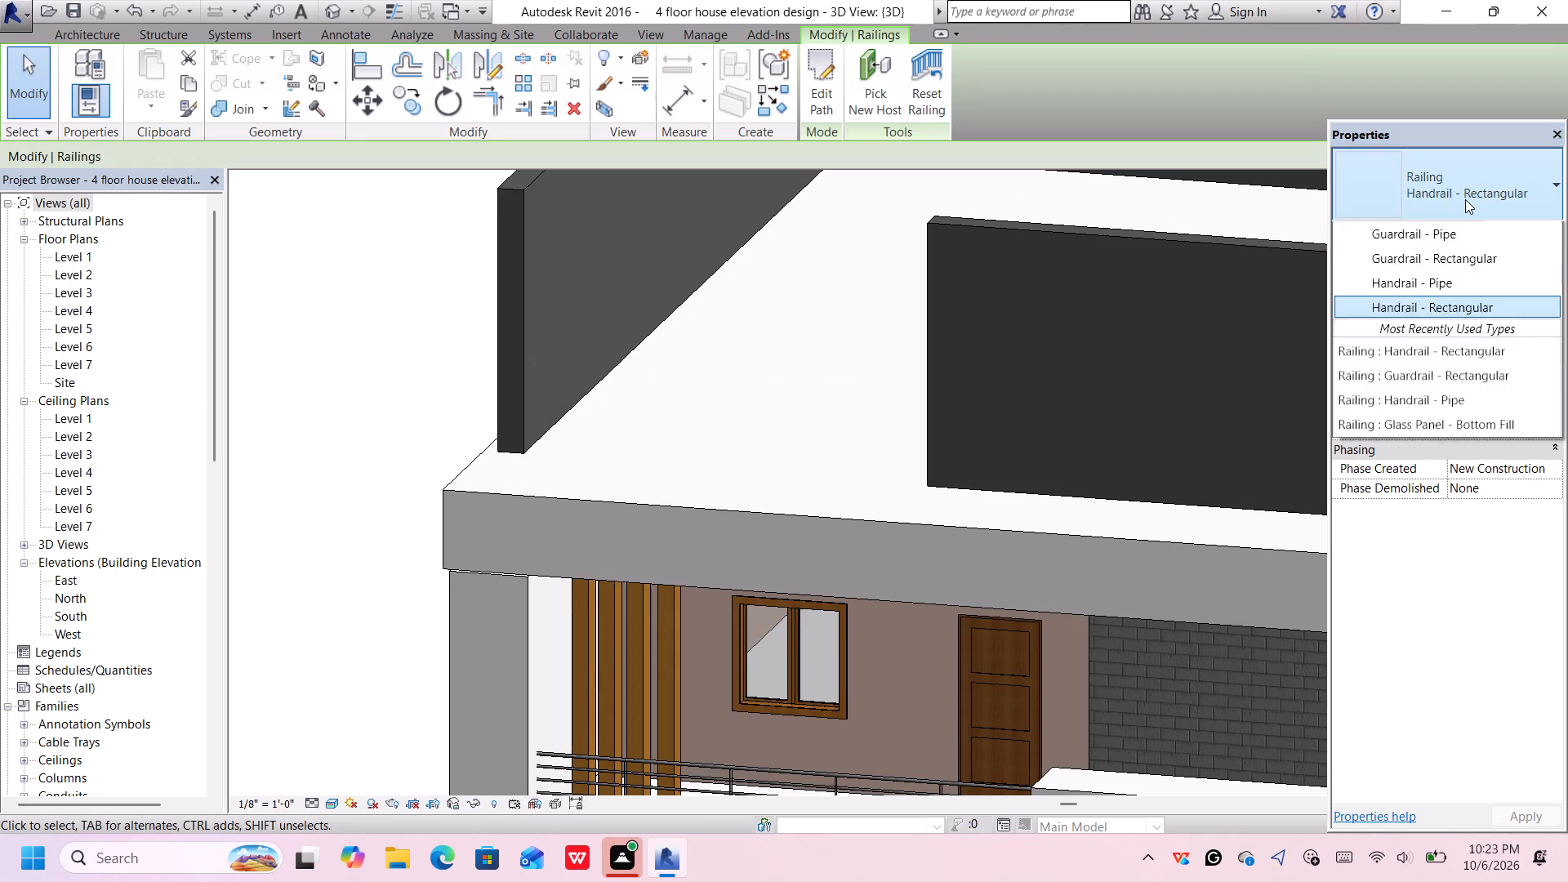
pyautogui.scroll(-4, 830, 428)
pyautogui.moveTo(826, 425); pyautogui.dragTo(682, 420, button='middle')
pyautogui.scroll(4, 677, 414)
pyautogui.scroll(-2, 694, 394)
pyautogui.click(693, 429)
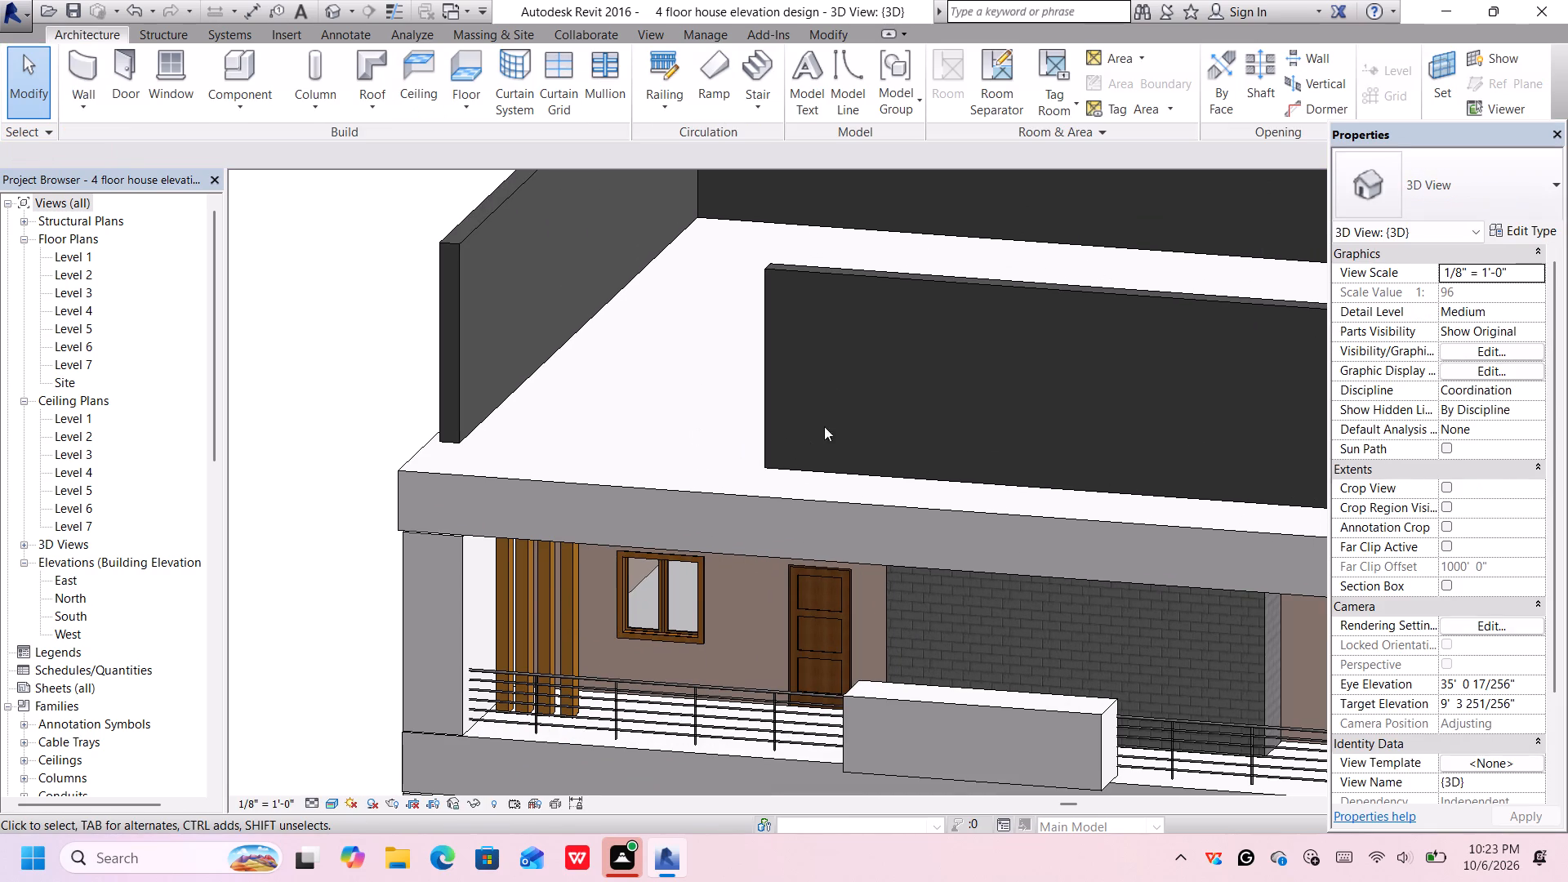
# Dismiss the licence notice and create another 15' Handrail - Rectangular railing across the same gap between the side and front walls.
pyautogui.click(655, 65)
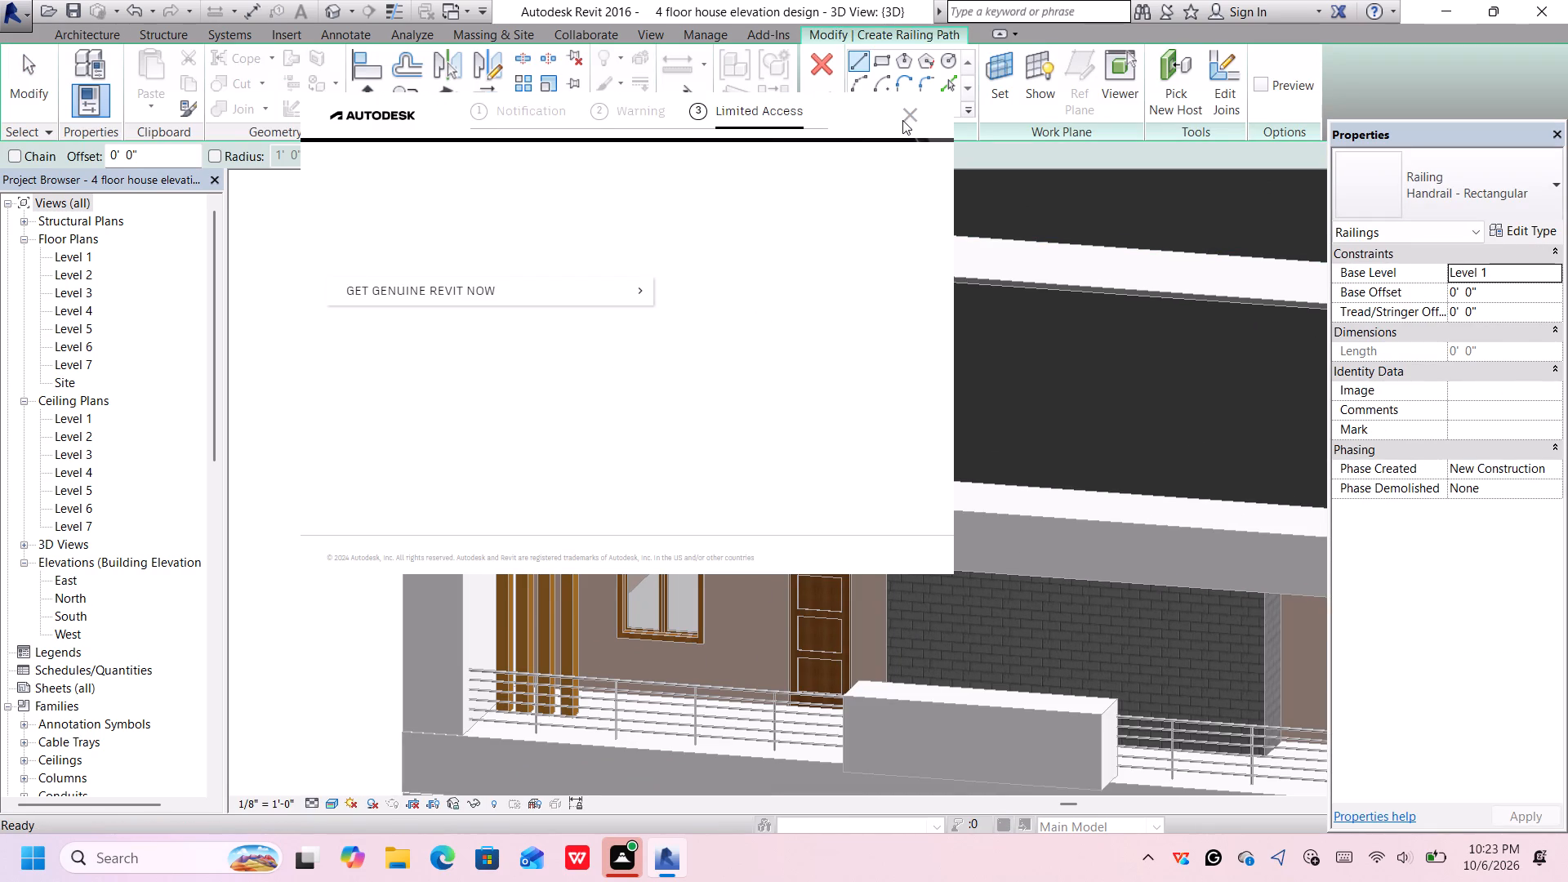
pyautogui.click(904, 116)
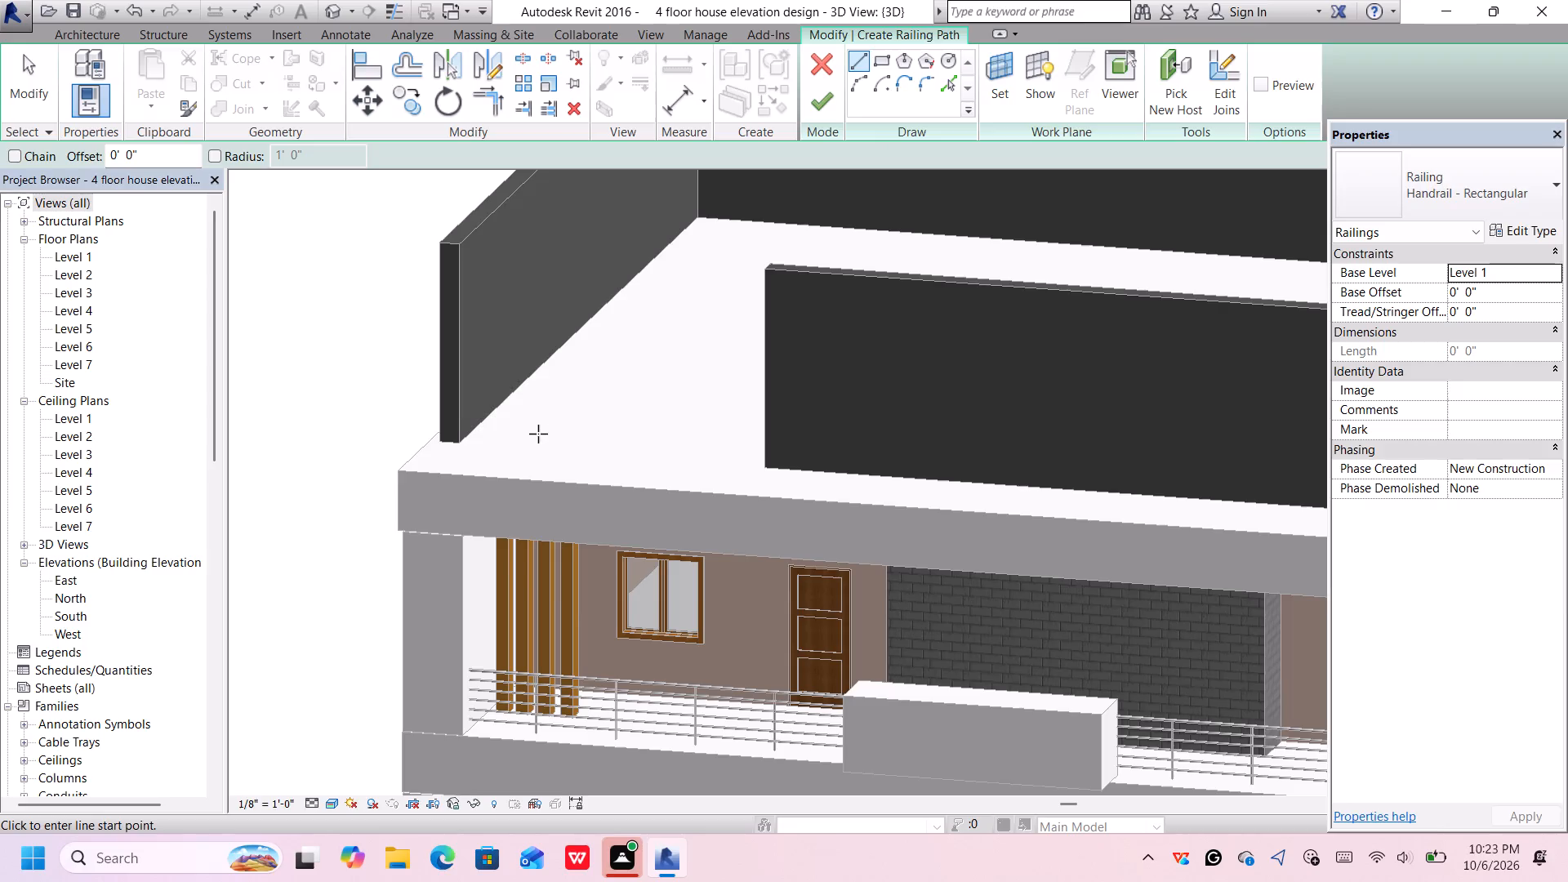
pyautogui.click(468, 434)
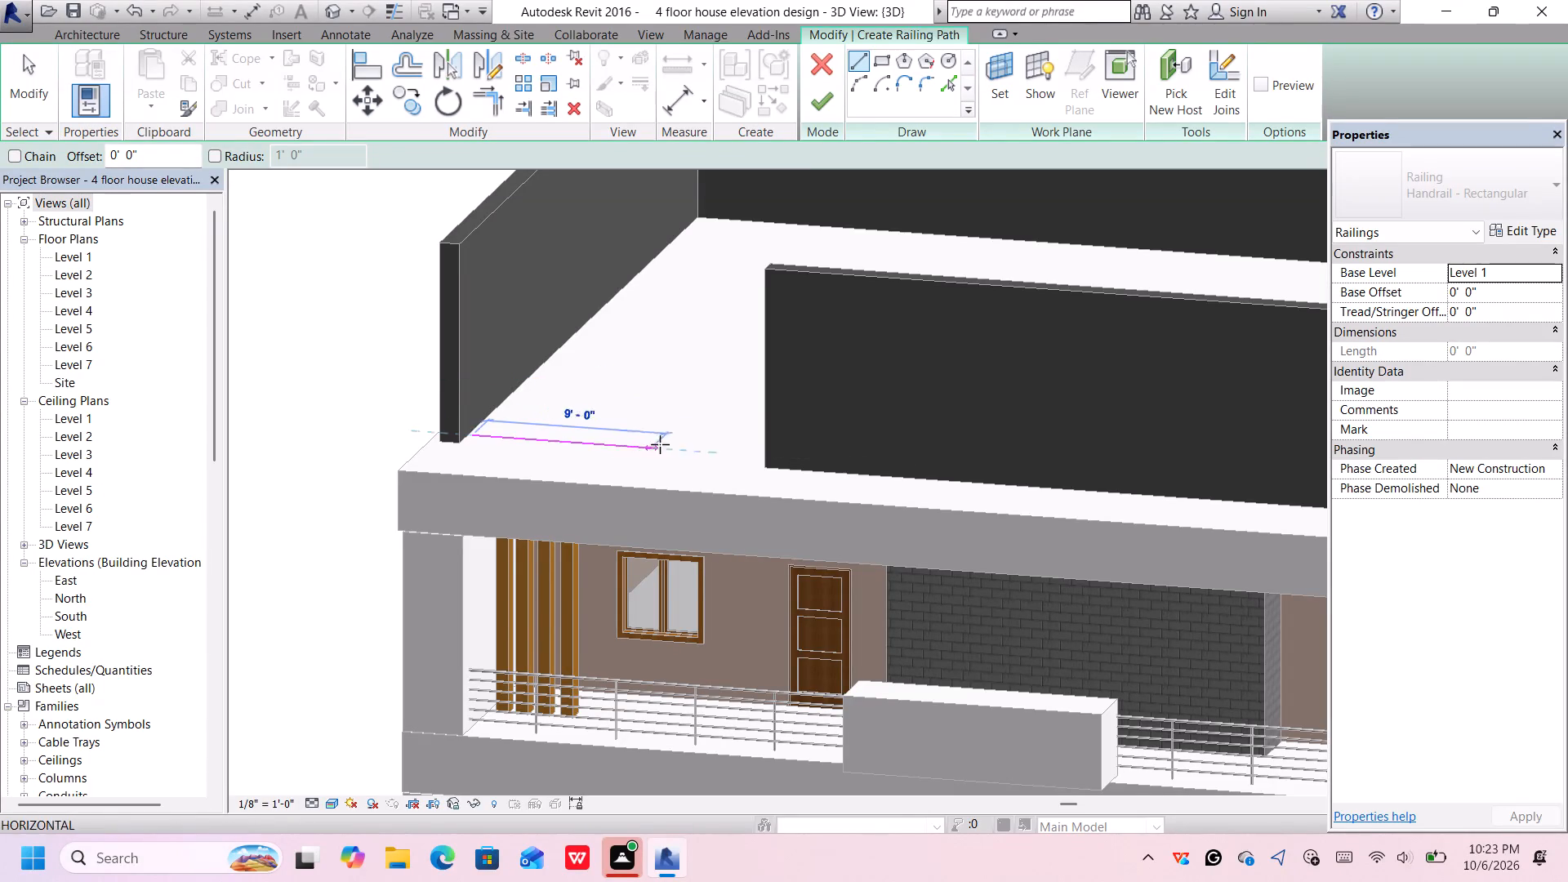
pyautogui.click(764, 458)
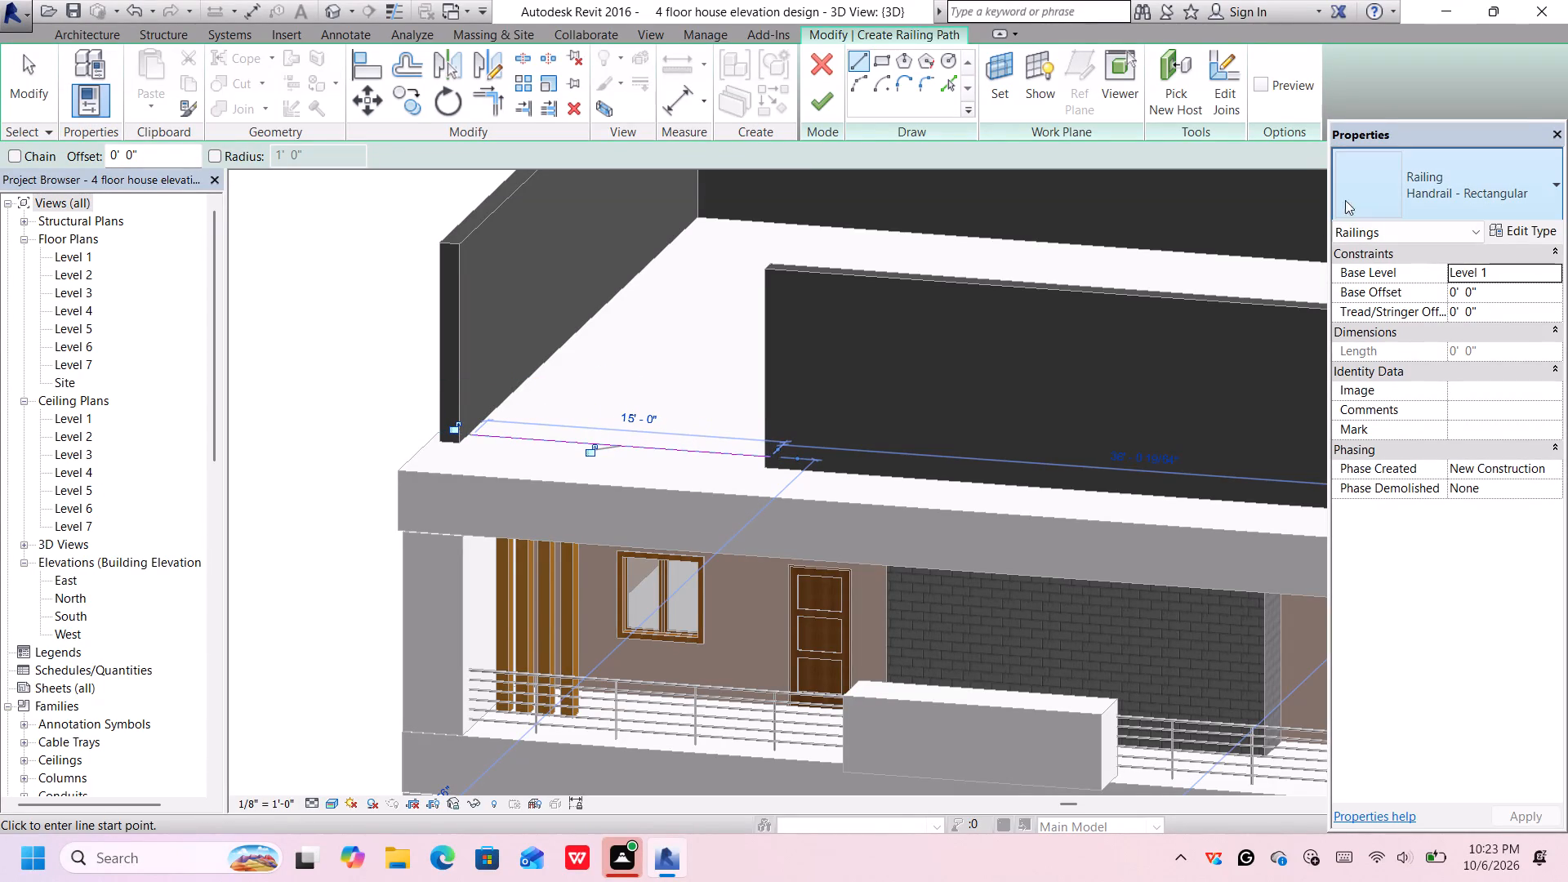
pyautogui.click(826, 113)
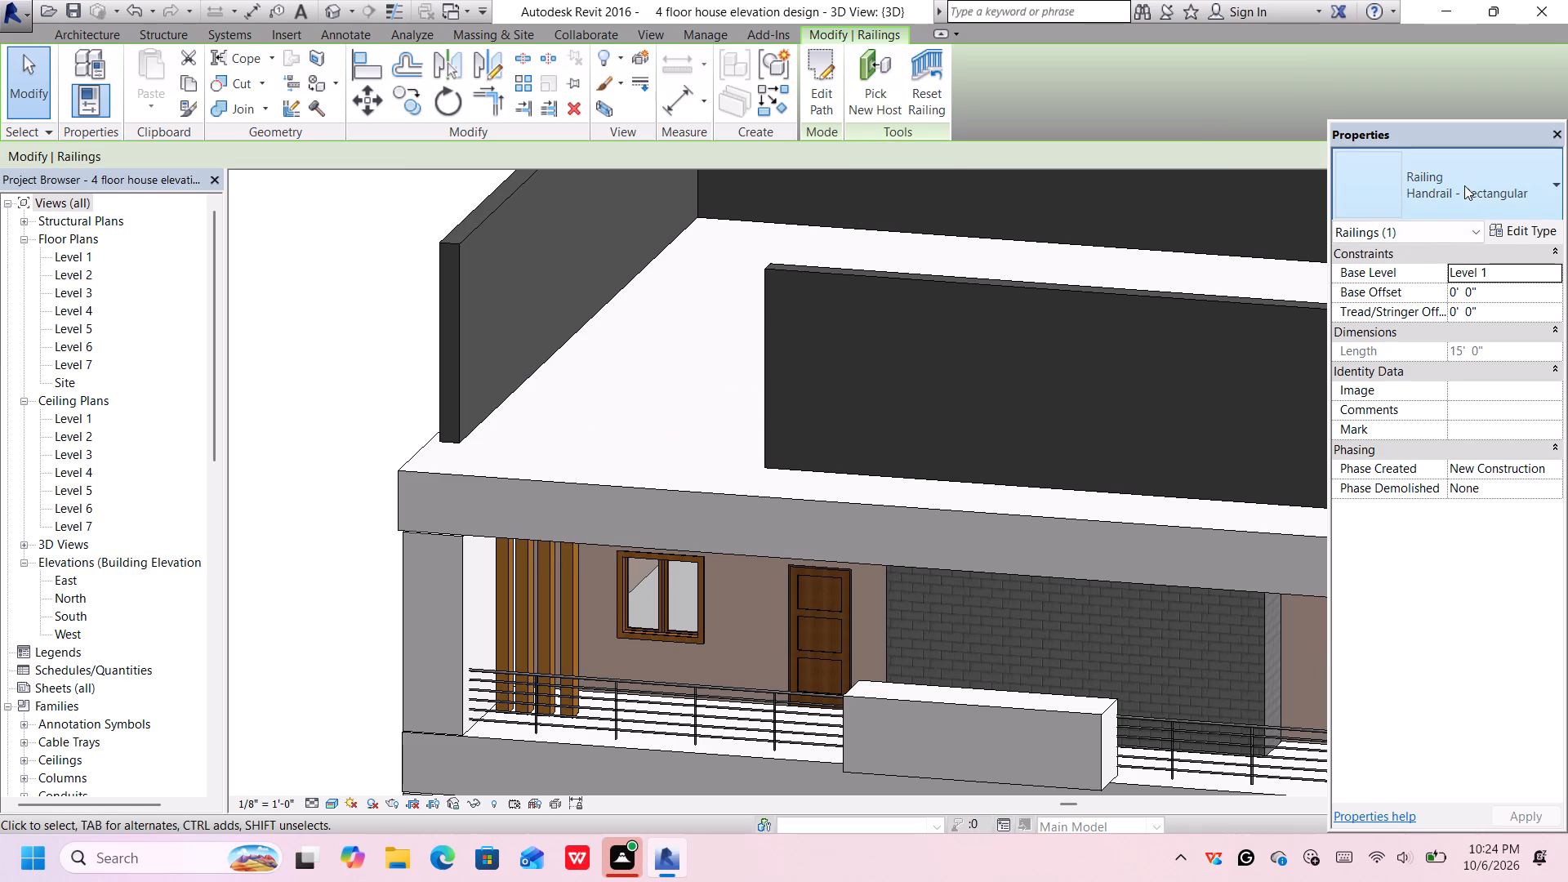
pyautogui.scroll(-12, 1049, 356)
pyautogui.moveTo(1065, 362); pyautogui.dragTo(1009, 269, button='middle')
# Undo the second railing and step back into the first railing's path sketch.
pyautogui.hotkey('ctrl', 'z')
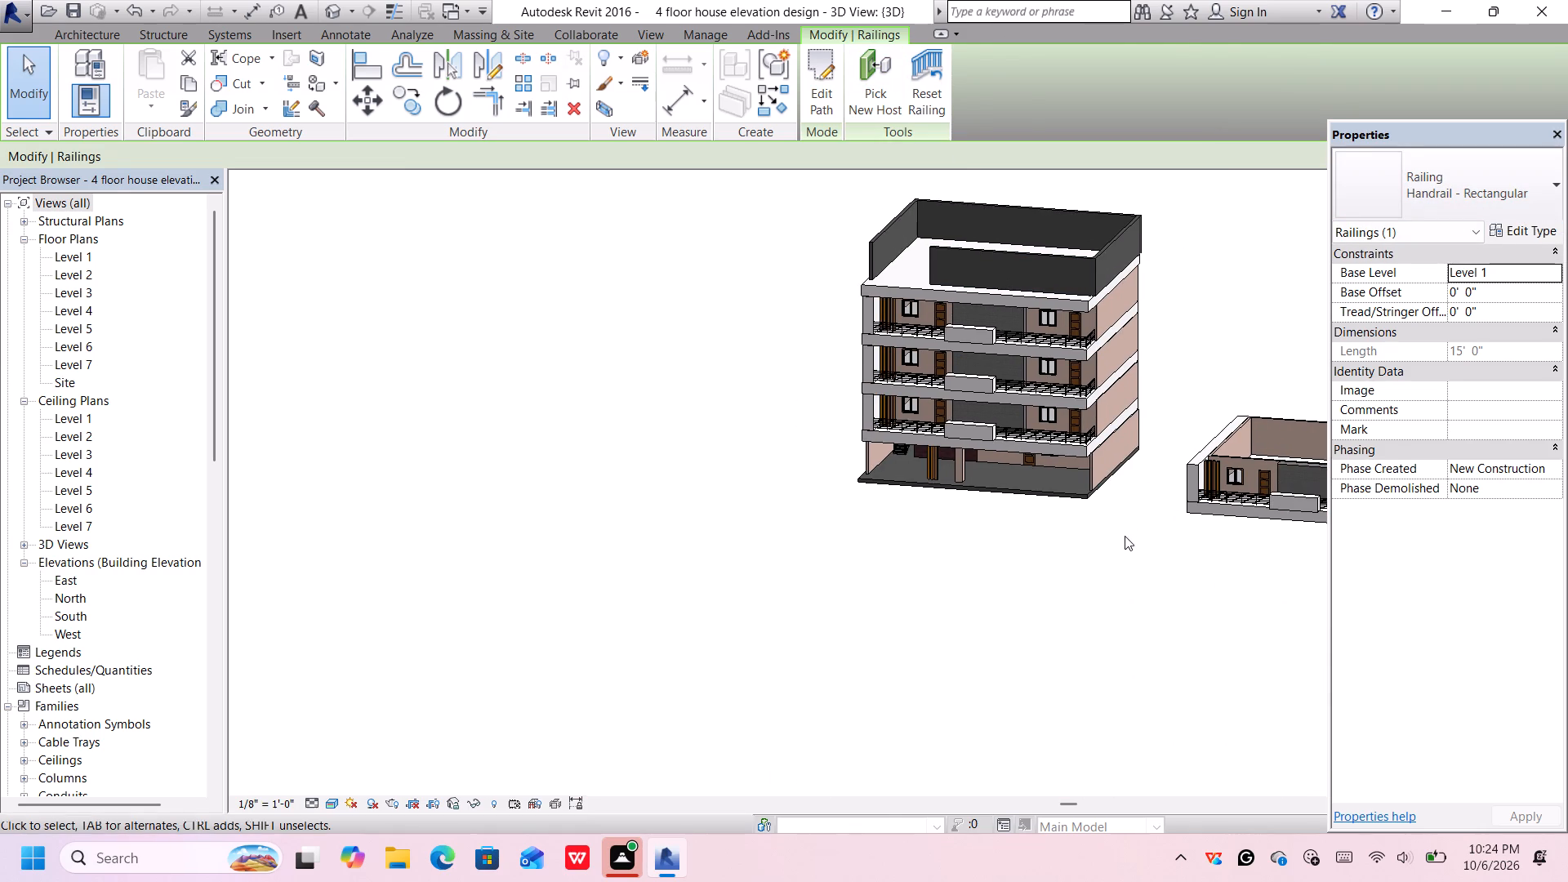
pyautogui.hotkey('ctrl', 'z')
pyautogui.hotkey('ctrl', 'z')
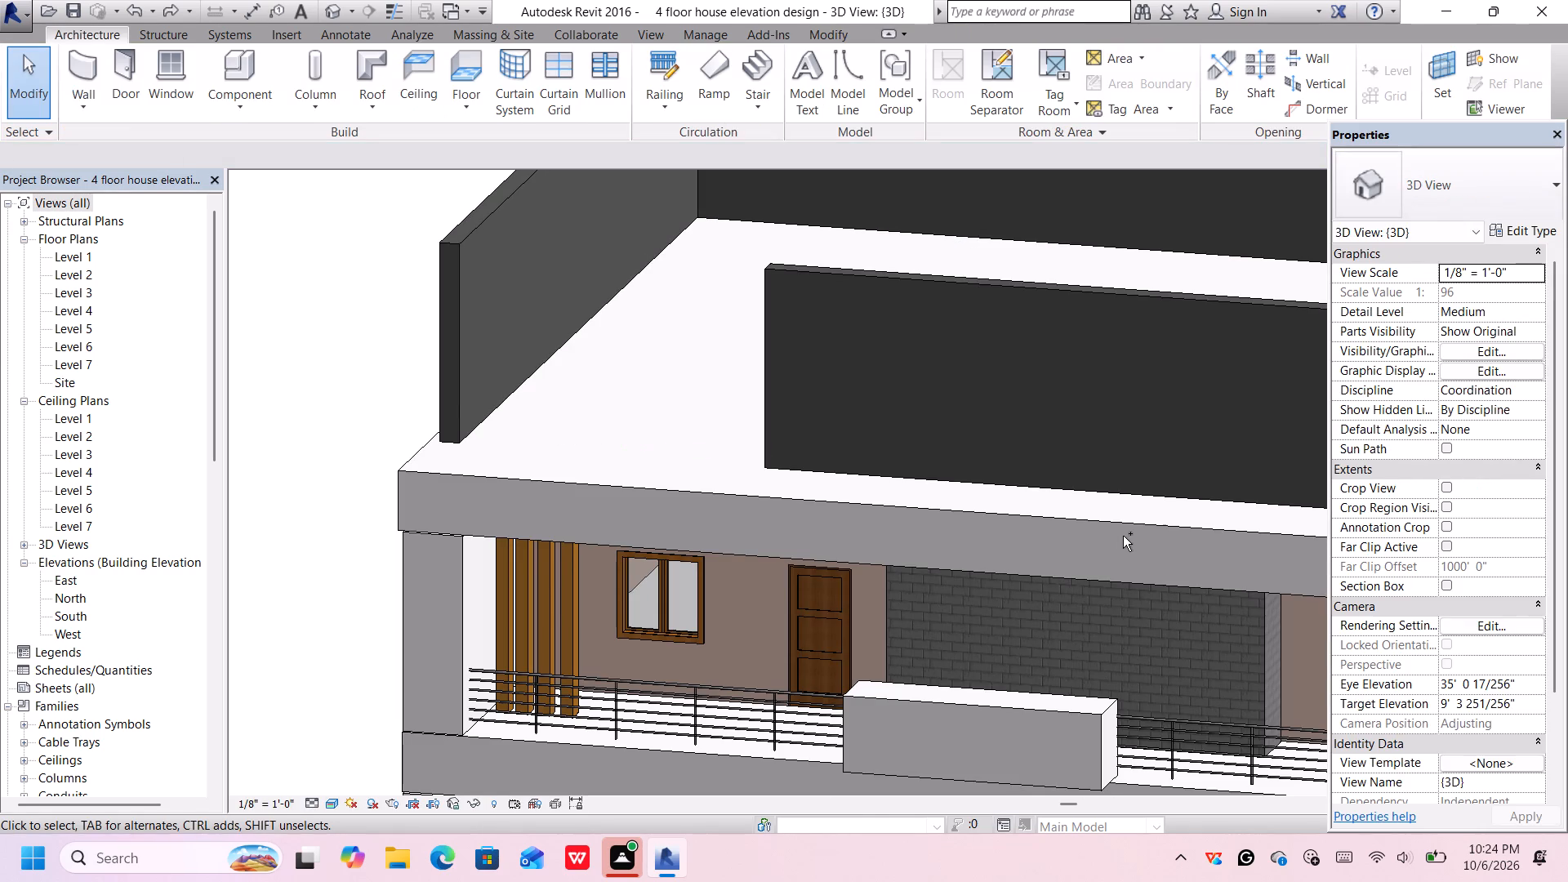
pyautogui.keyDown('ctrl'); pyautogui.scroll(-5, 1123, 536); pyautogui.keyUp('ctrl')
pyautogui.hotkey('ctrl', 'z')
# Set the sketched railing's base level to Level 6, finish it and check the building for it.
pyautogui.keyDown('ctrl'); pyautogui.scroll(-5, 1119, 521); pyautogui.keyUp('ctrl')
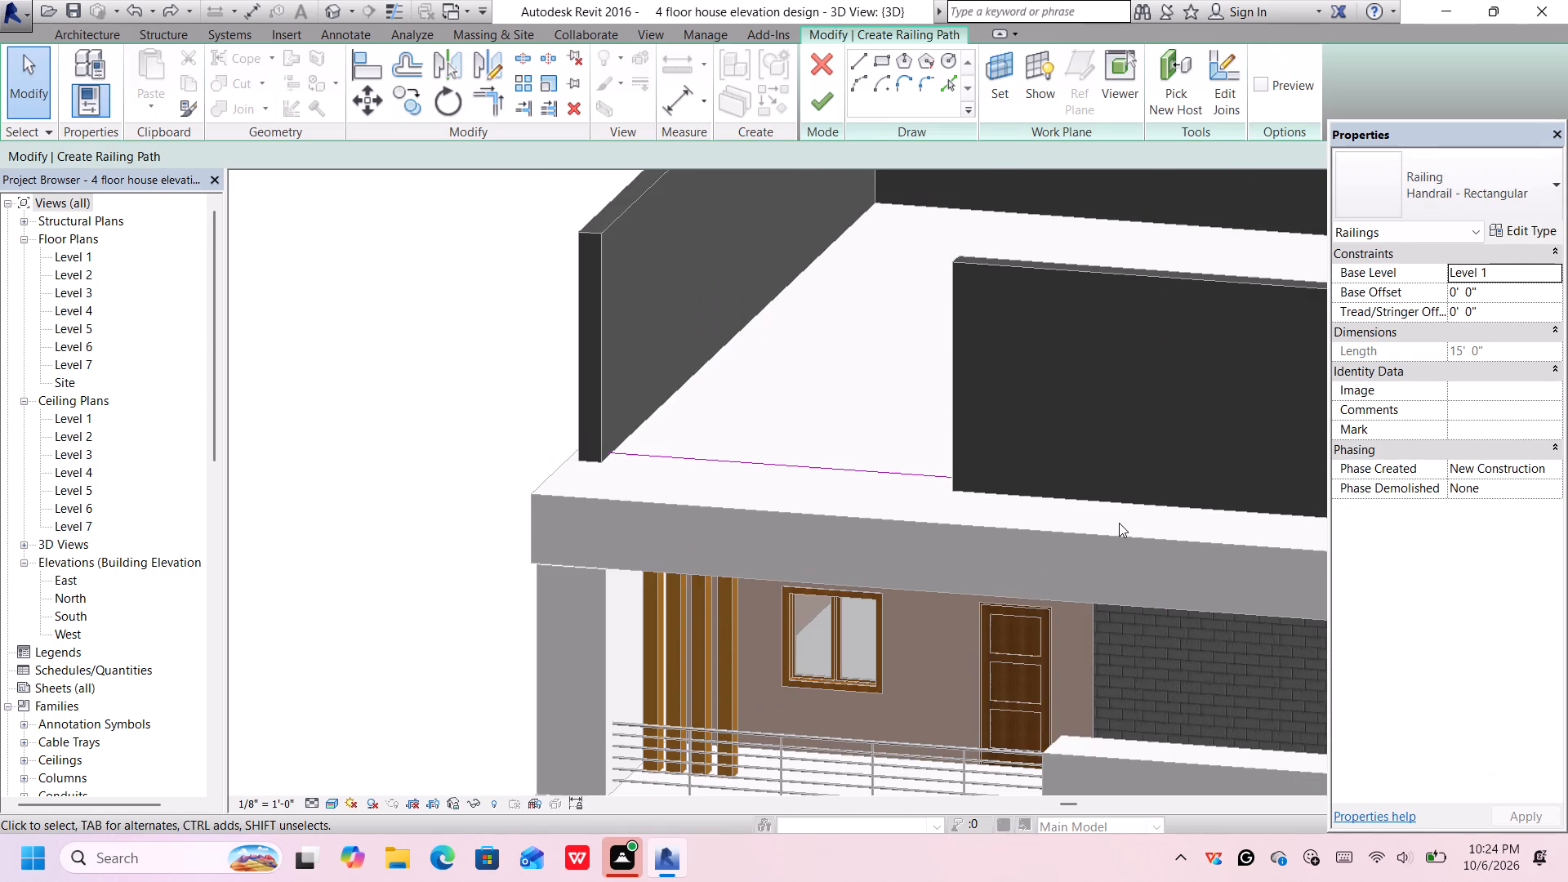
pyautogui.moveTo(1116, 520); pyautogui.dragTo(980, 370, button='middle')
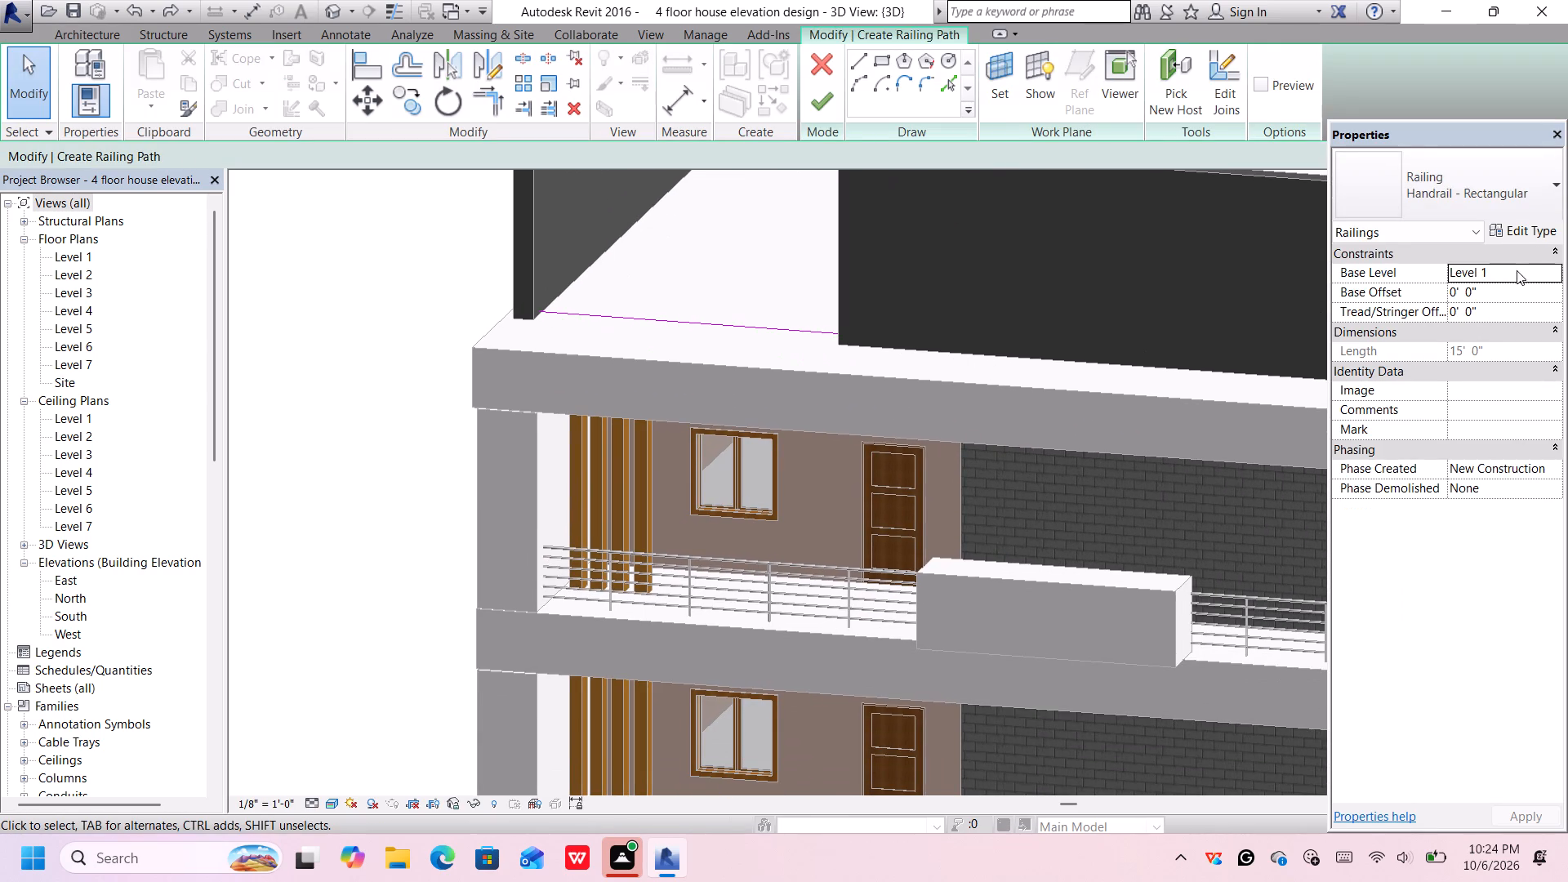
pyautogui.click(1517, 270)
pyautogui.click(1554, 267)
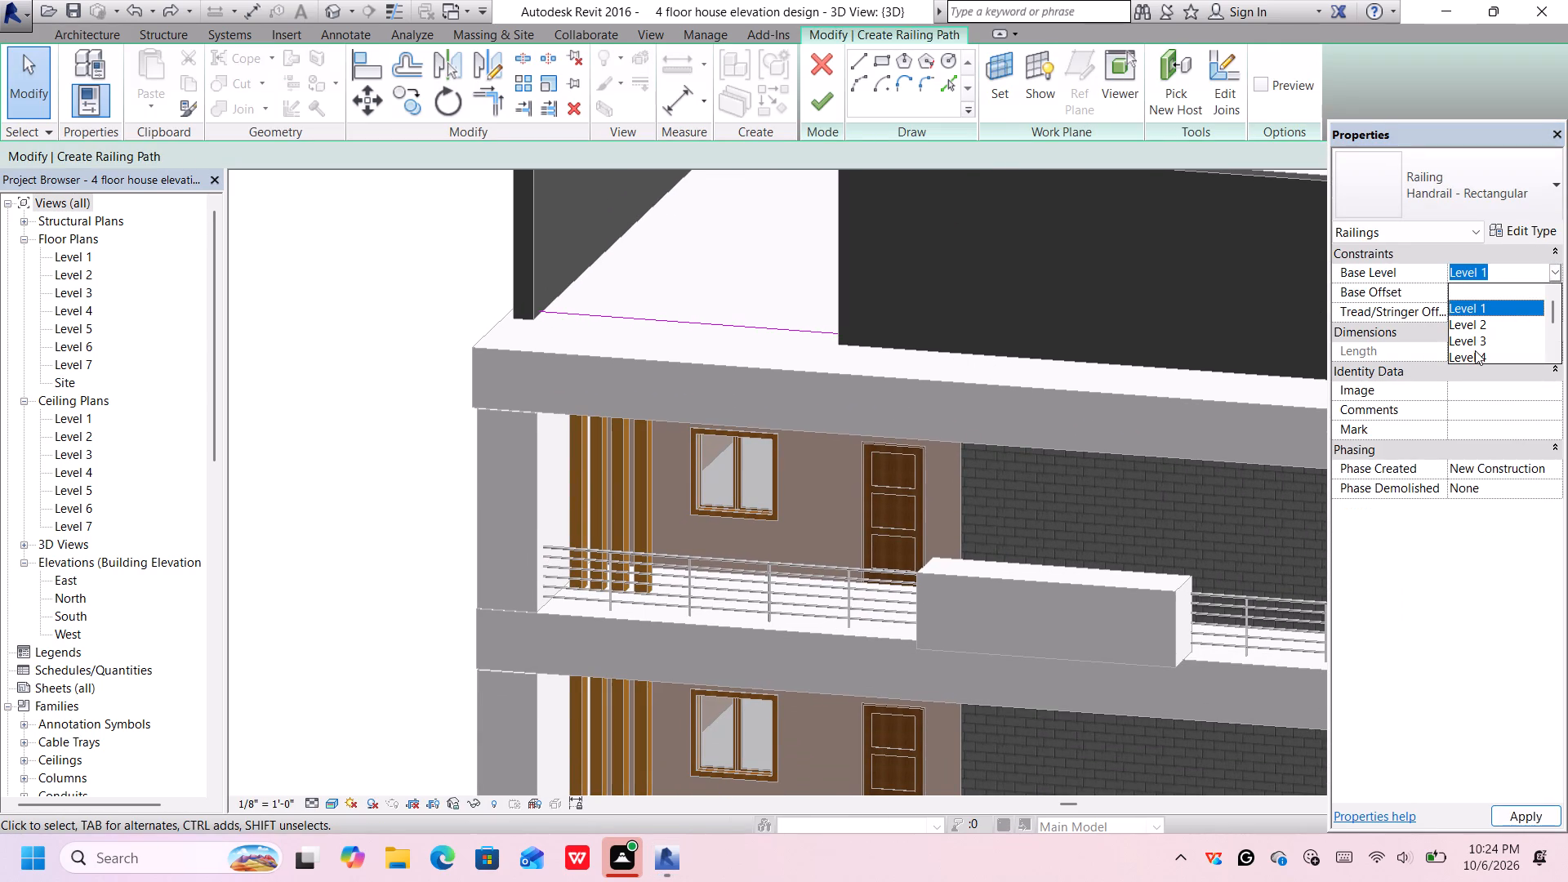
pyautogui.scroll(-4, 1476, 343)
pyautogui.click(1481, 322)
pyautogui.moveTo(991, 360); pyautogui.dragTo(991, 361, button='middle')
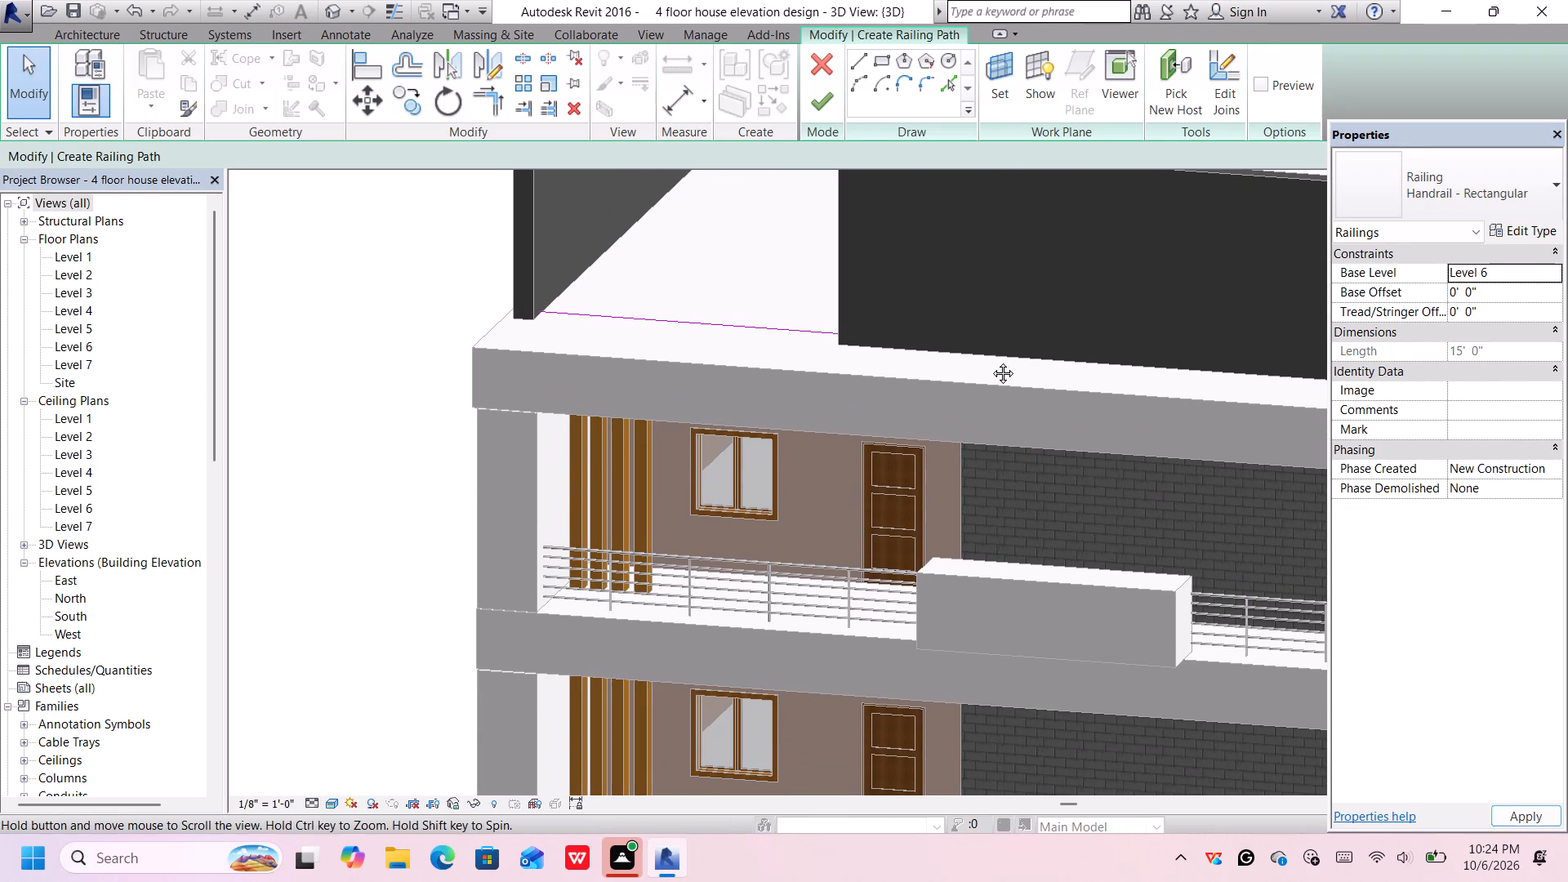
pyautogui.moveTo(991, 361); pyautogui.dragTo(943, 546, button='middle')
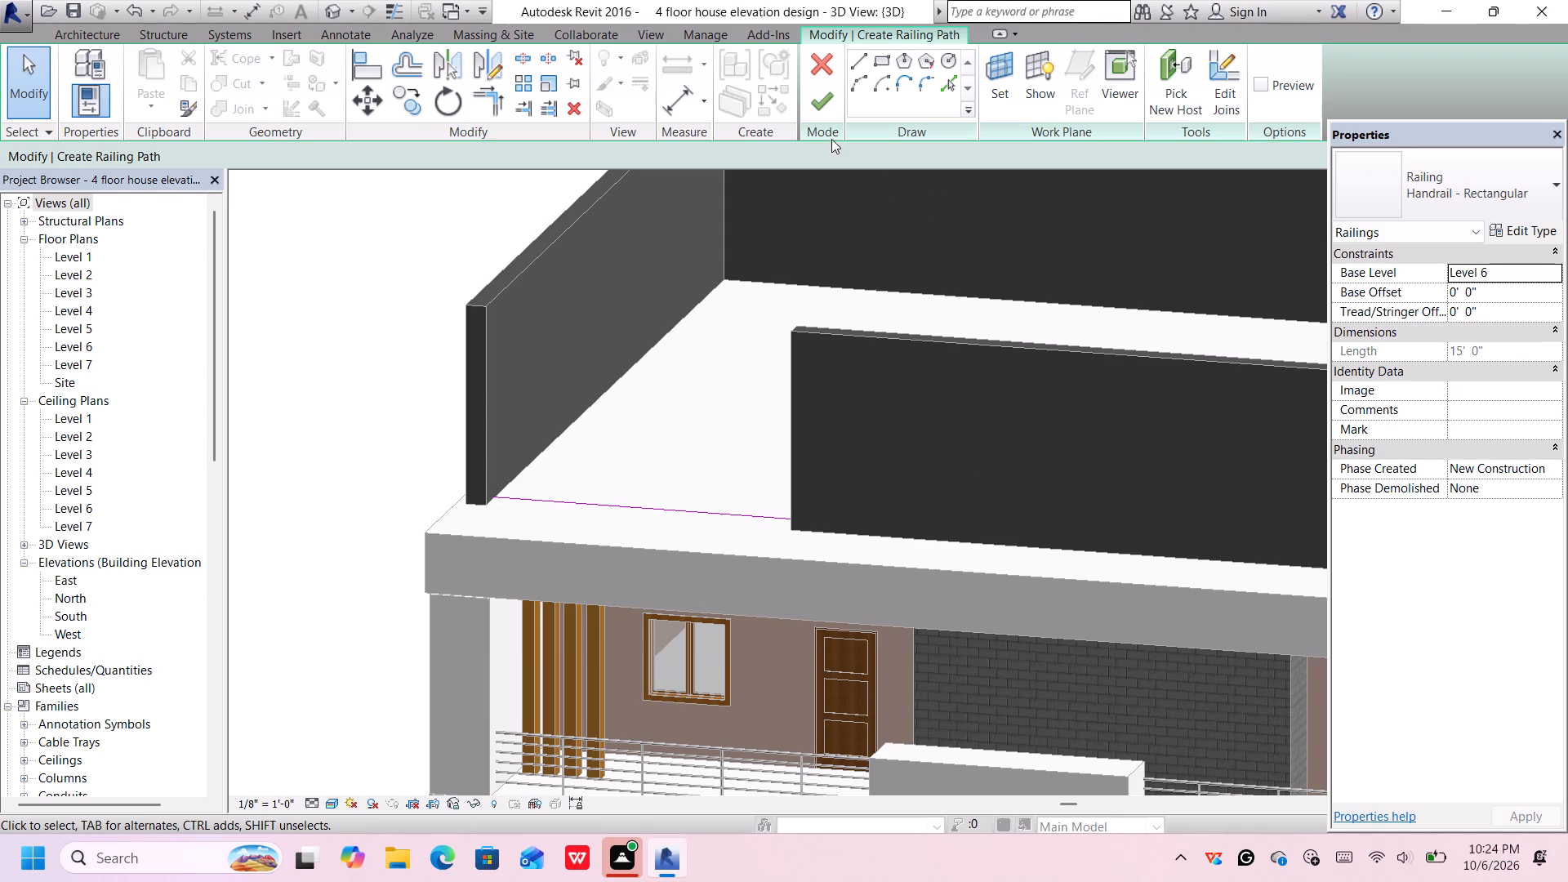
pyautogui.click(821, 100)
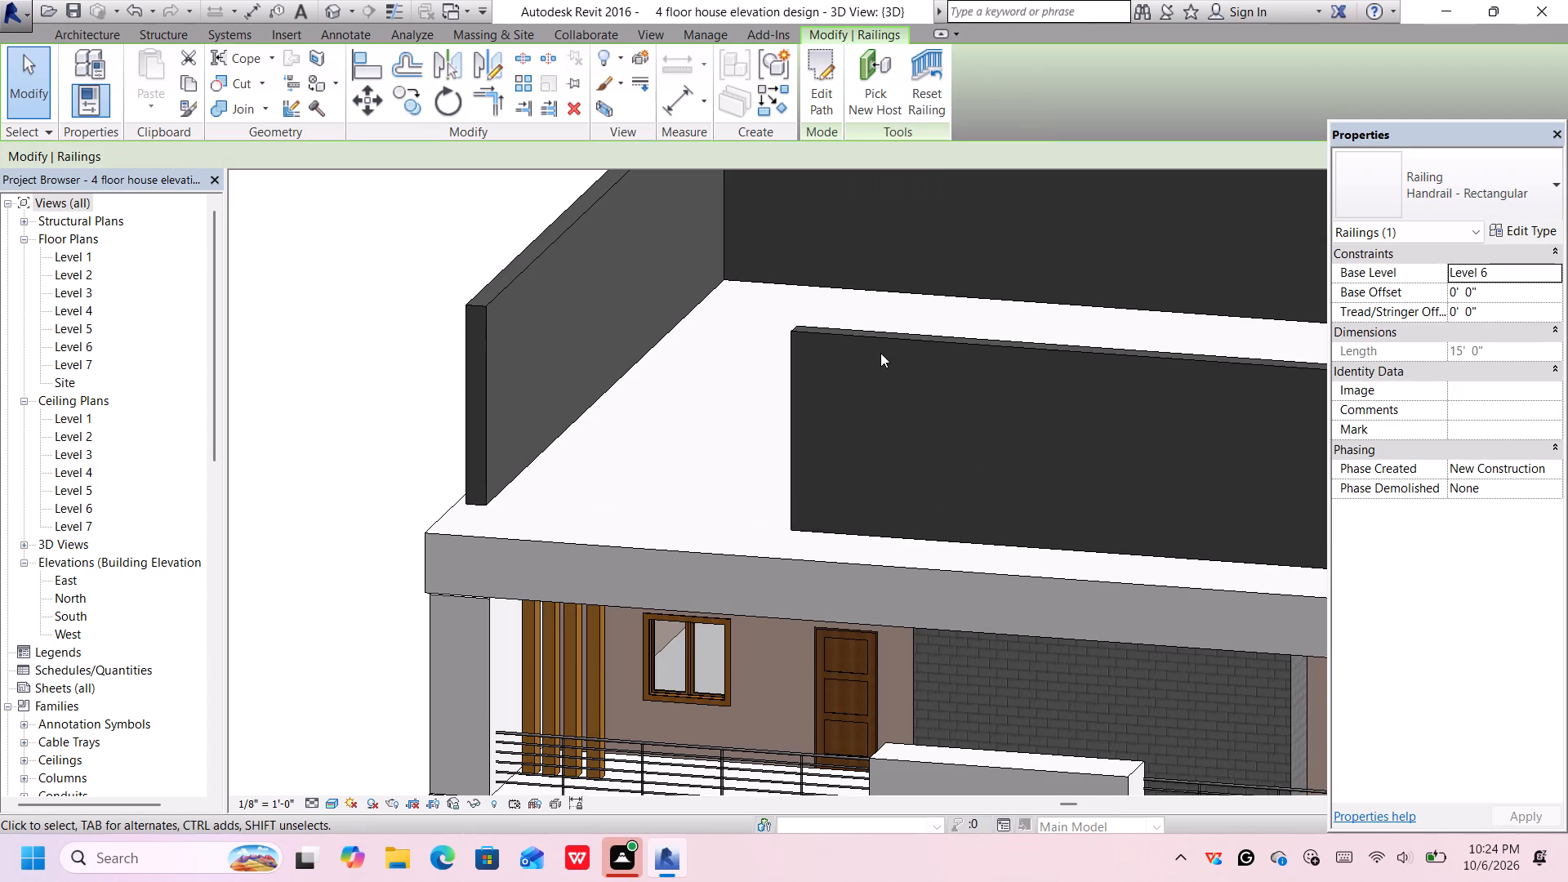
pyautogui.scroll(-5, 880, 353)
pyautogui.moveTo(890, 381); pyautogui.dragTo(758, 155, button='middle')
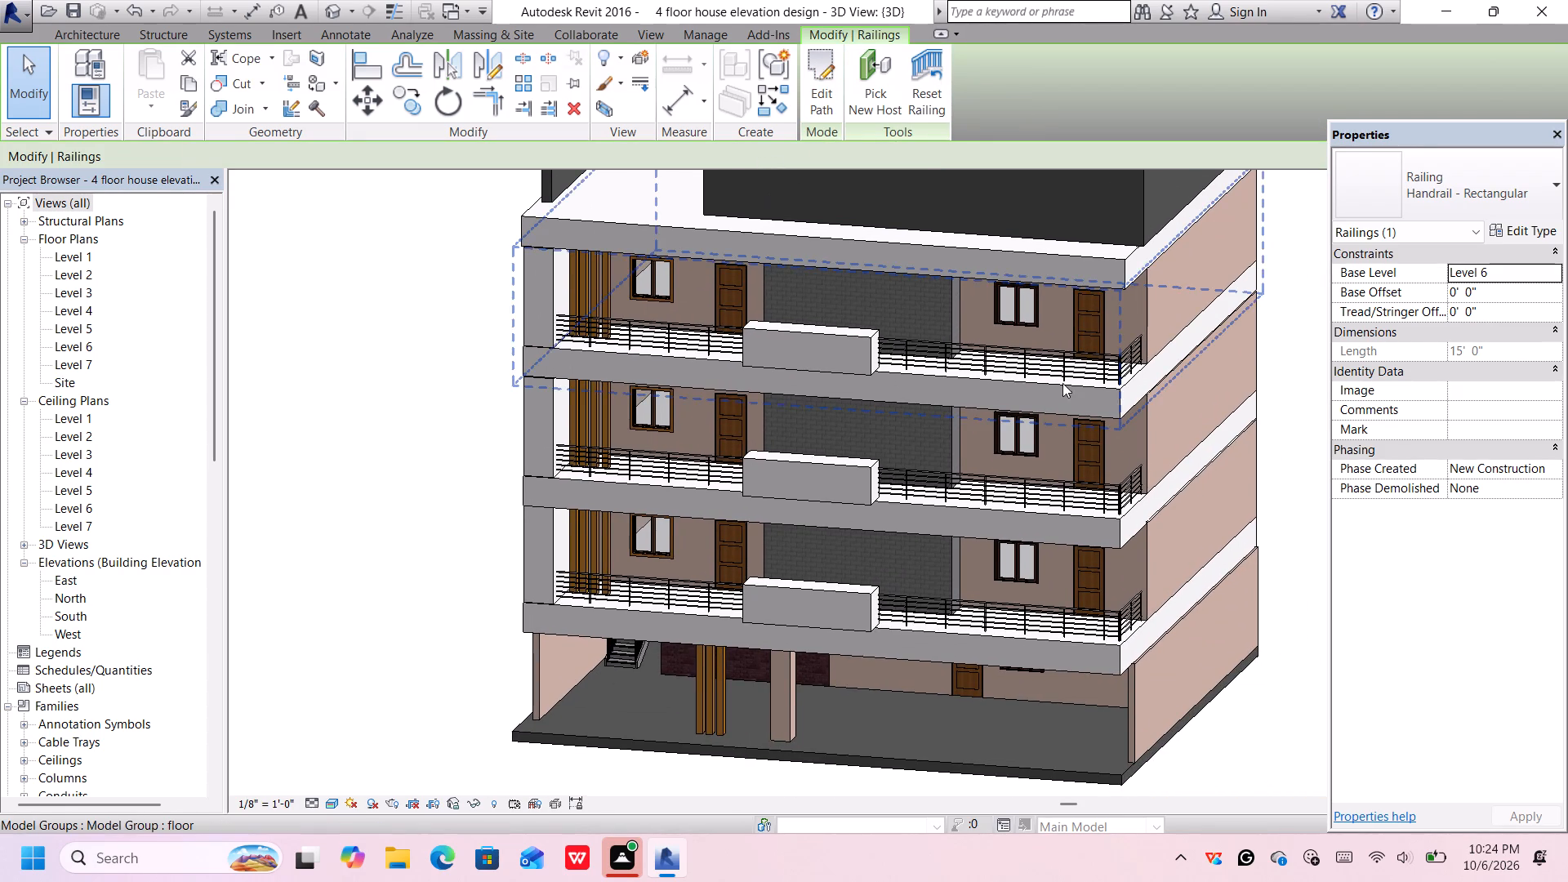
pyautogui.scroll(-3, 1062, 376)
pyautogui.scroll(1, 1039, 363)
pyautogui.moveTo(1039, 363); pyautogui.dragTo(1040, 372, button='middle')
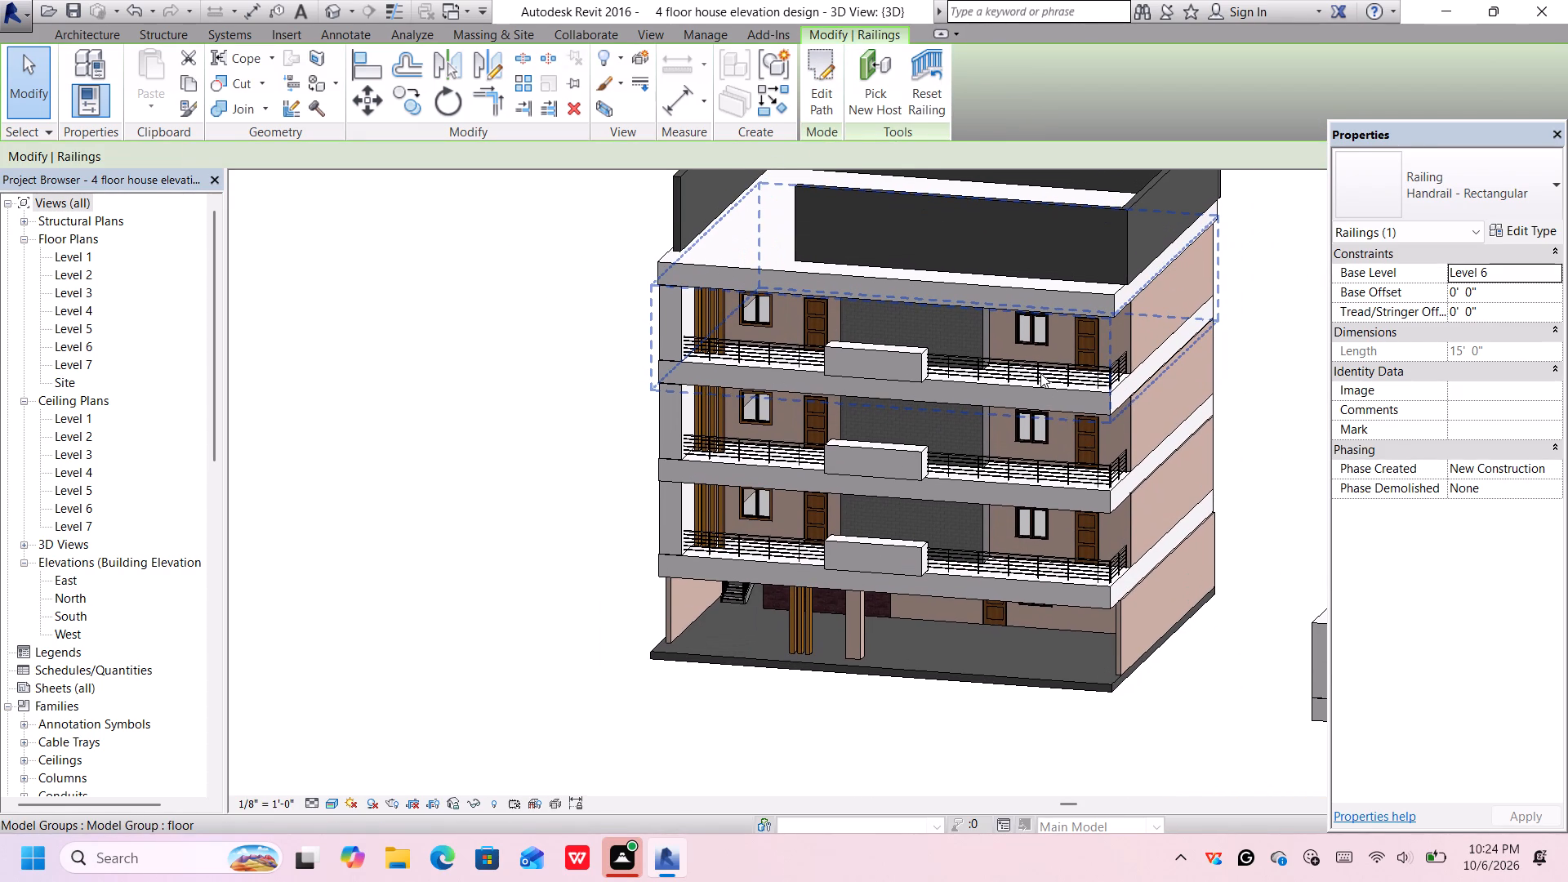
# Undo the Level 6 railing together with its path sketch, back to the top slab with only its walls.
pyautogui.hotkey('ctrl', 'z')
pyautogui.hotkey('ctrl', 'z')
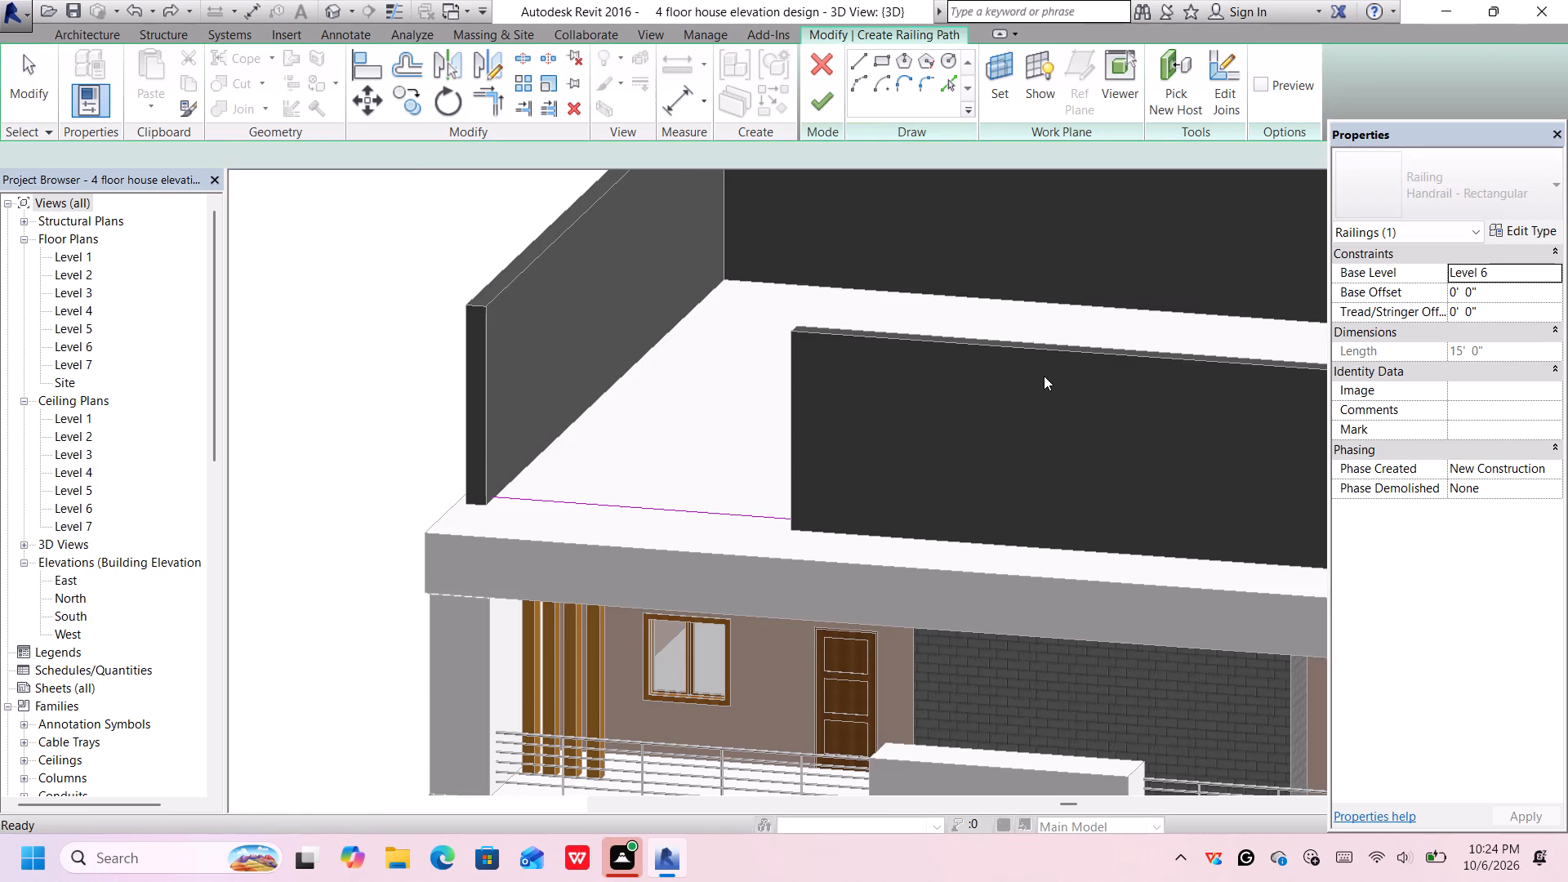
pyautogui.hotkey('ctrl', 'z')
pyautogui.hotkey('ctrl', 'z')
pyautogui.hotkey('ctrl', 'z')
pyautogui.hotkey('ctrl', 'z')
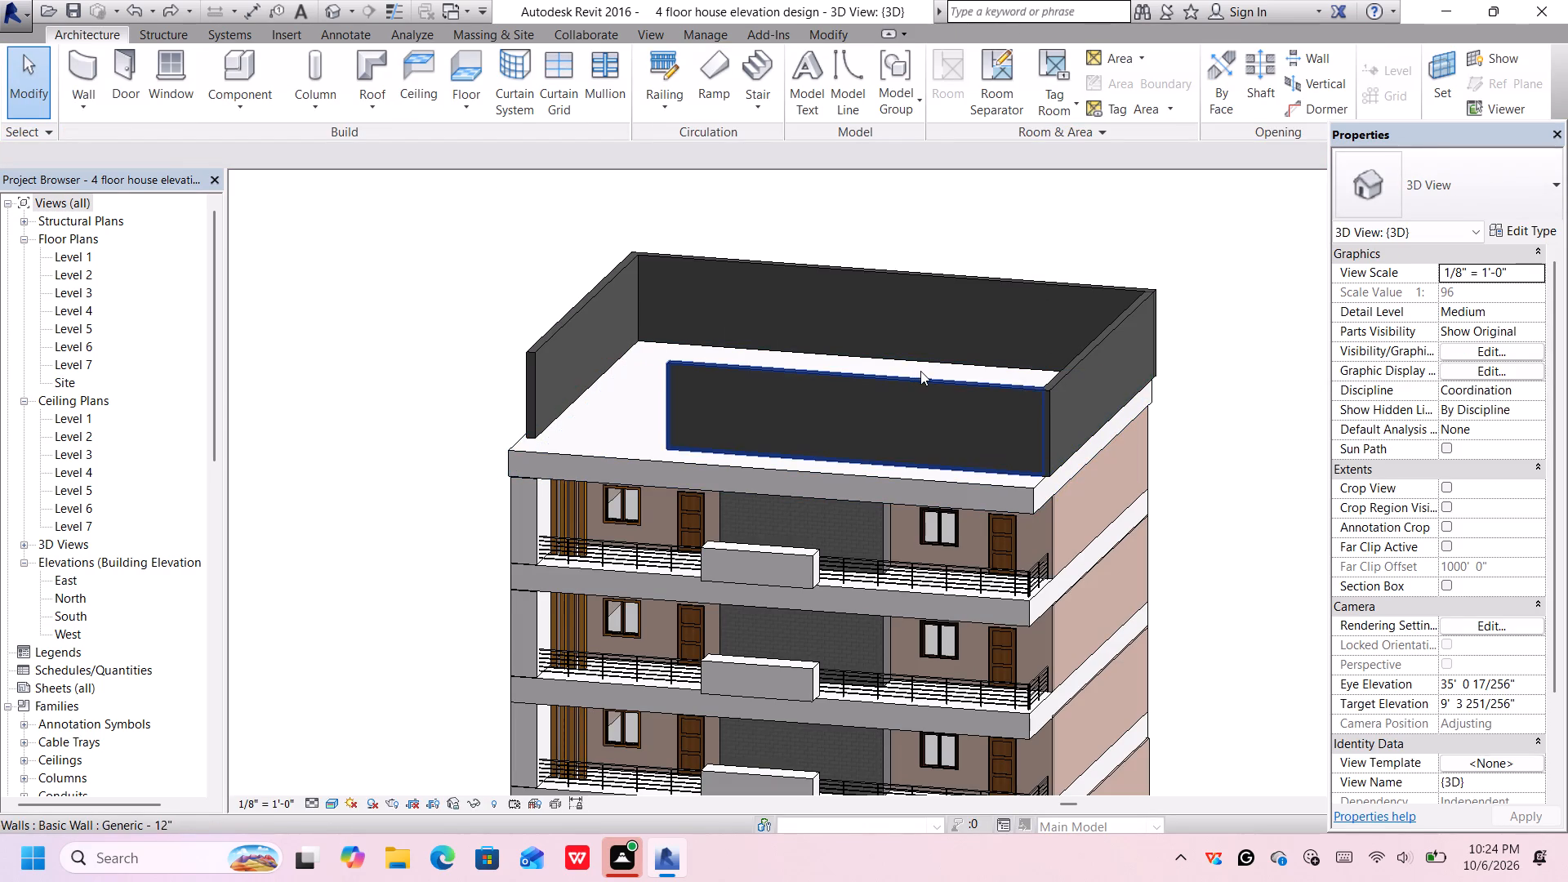
# Start a new Handrail - Rectangular railing and set its base level to Level 7.
pyautogui.click(648, 73)
pyautogui.scroll(4, 590, 410)
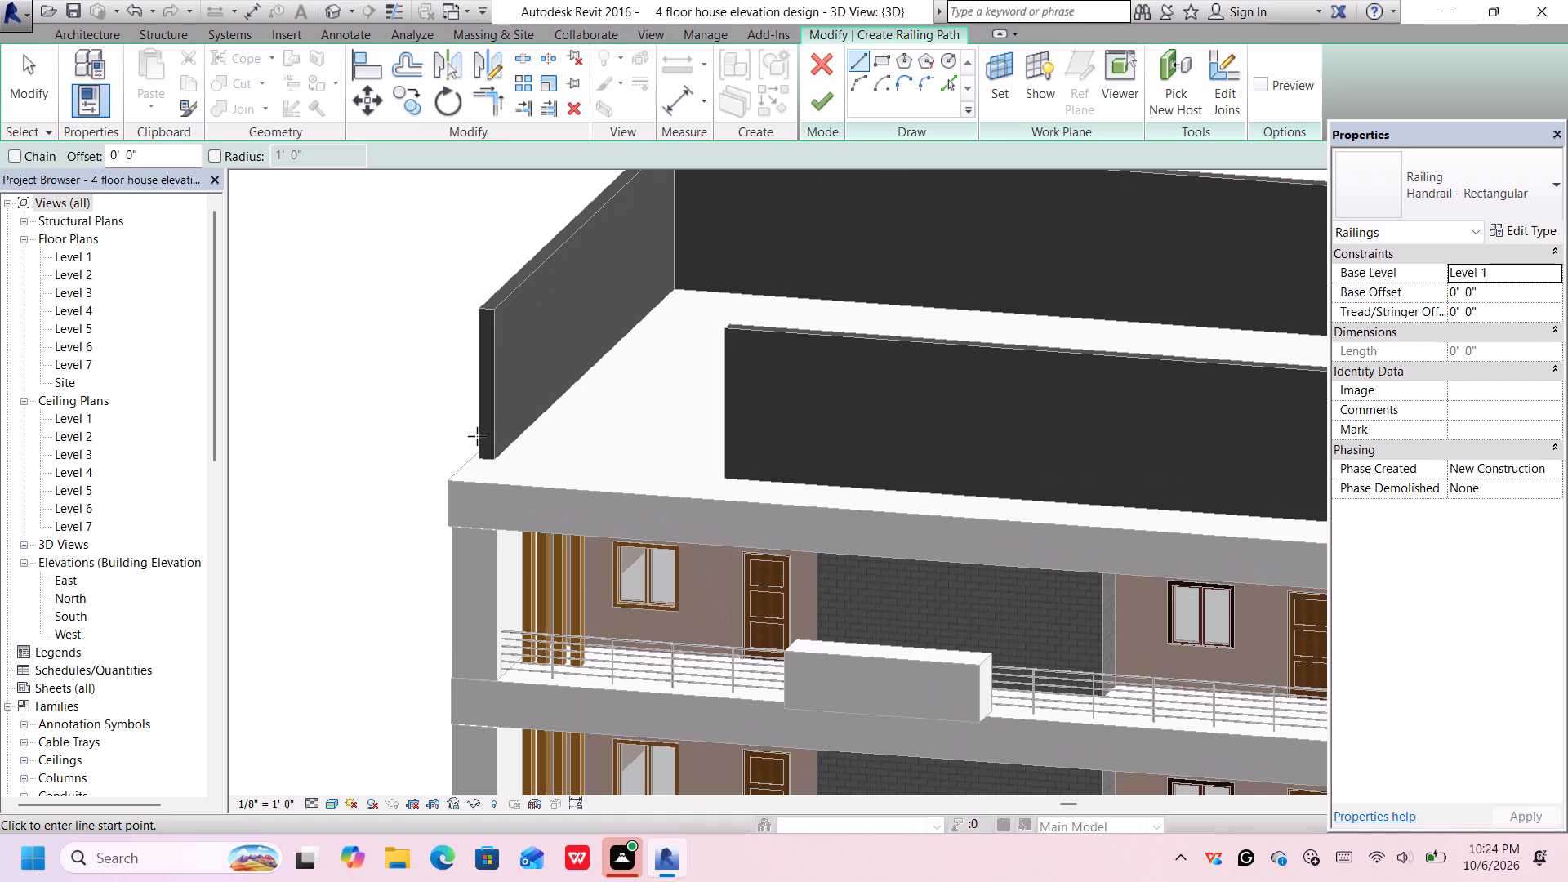
pyautogui.click(1478, 273)
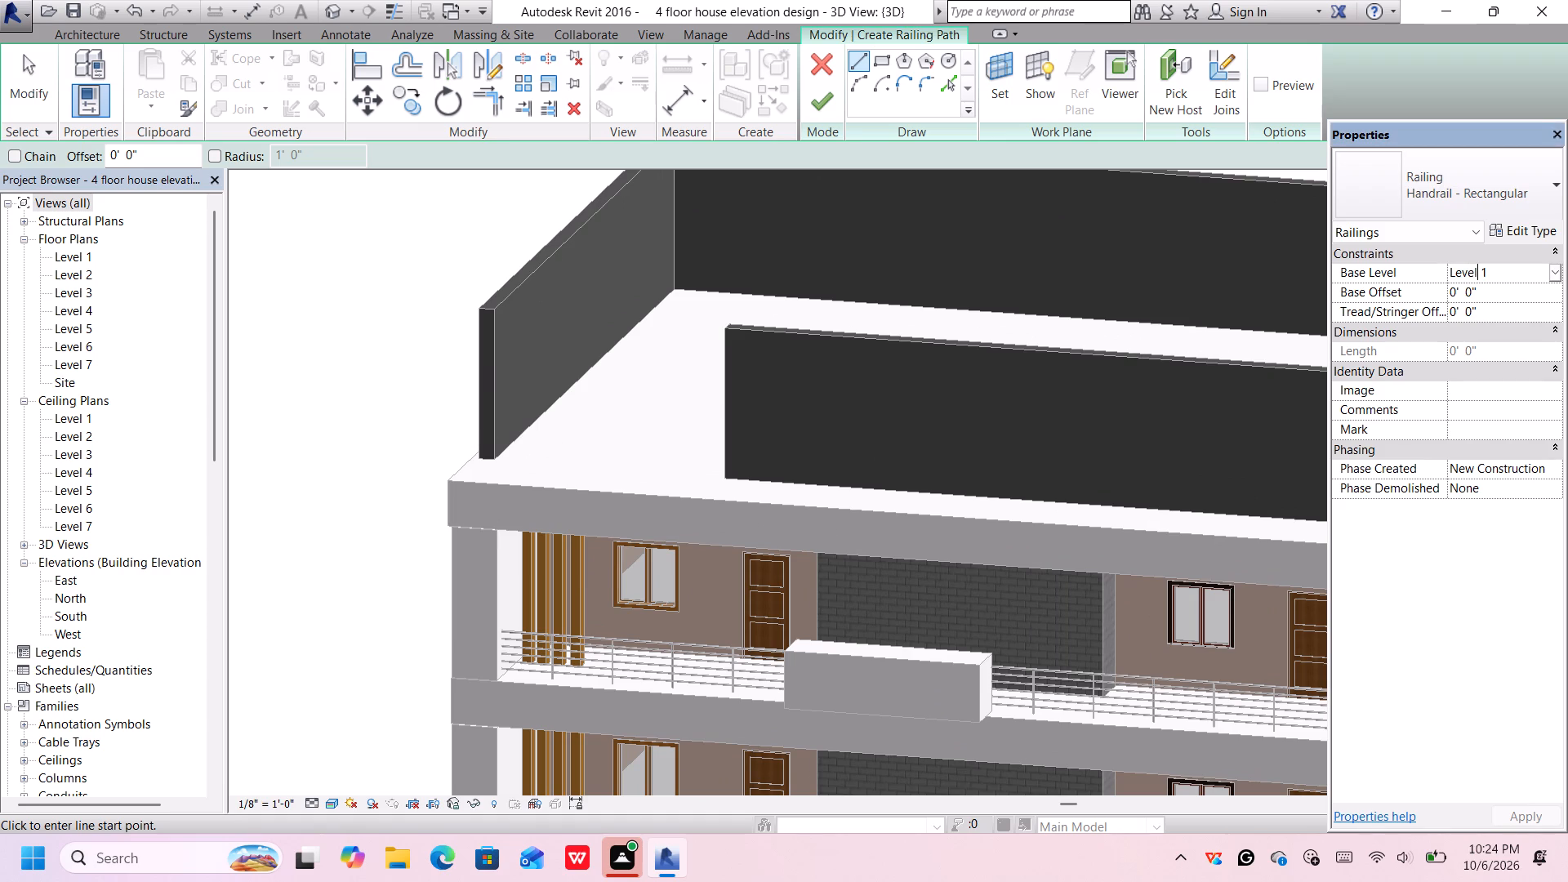
pyautogui.click(1552, 274)
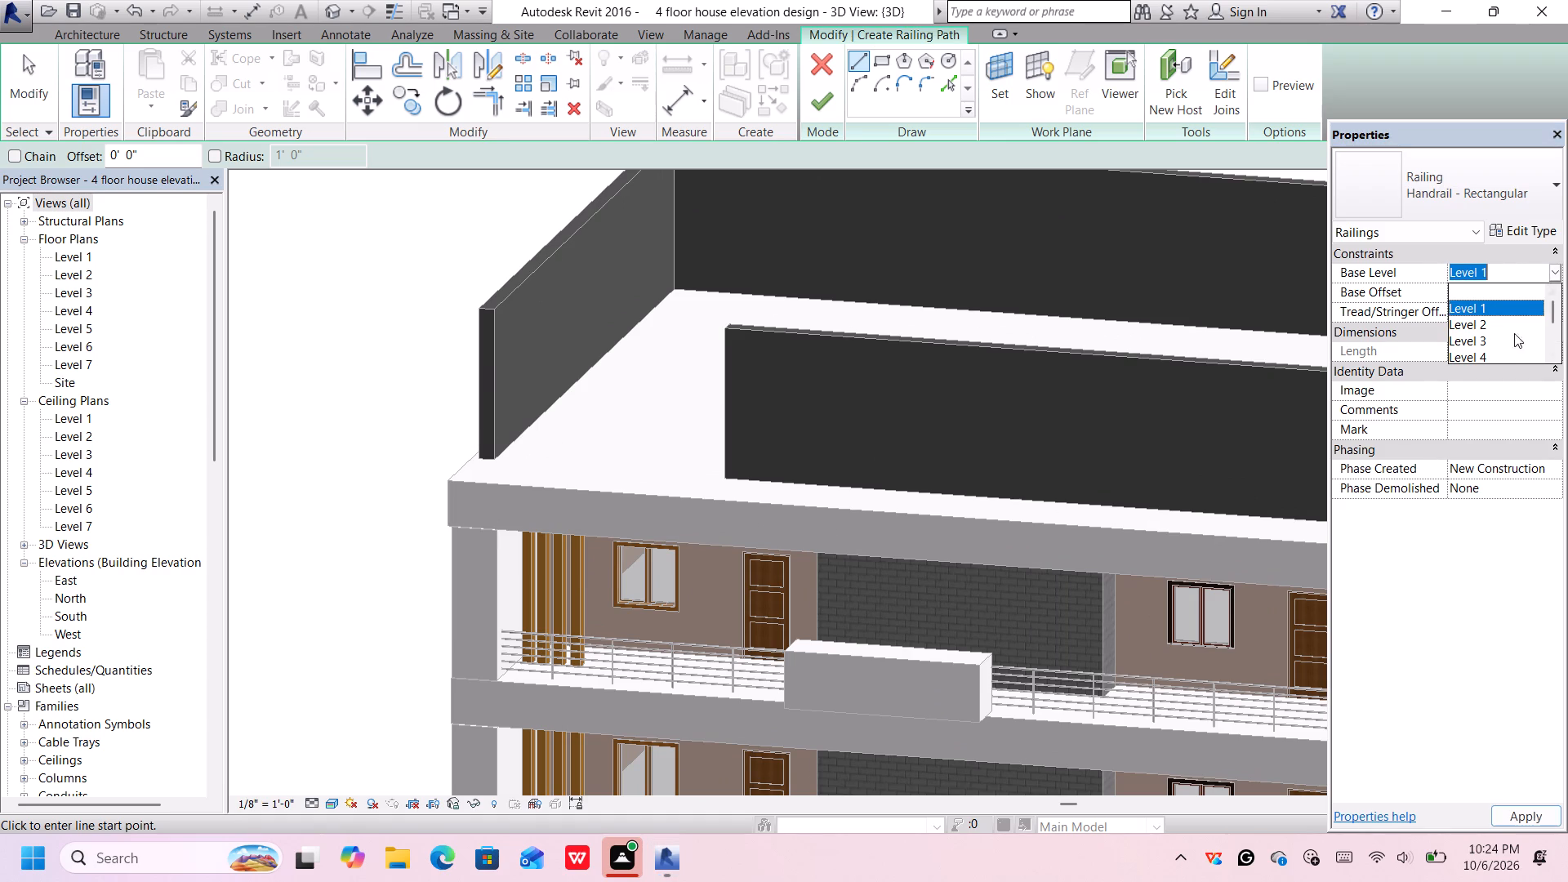
pyautogui.scroll(-4, 1495, 347)
pyautogui.click(1503, 324)
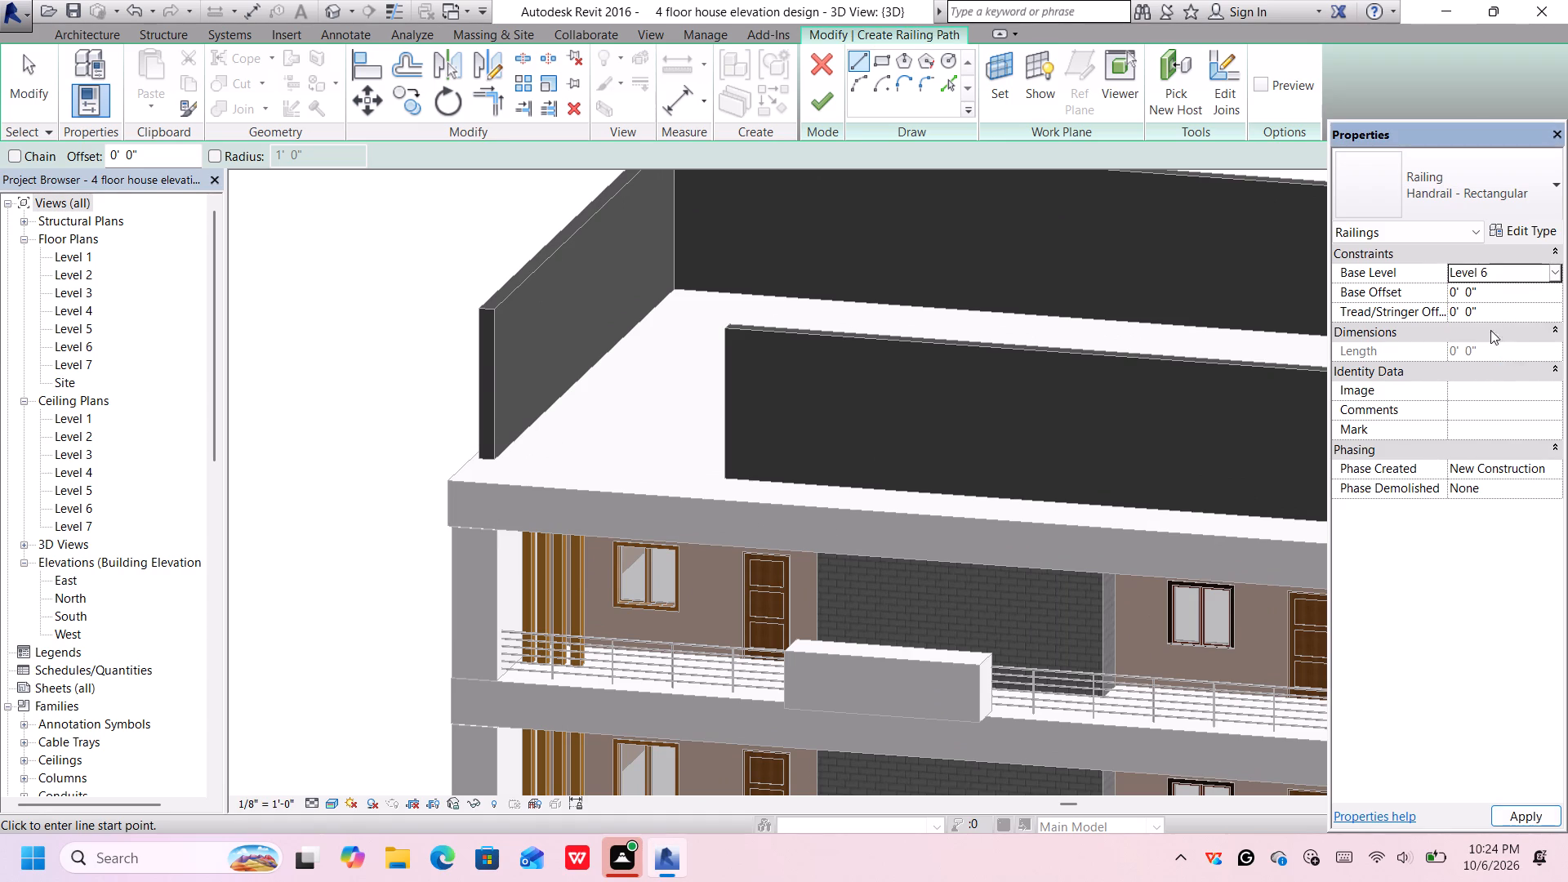
pyautogui.scroll(2, 538, 457)
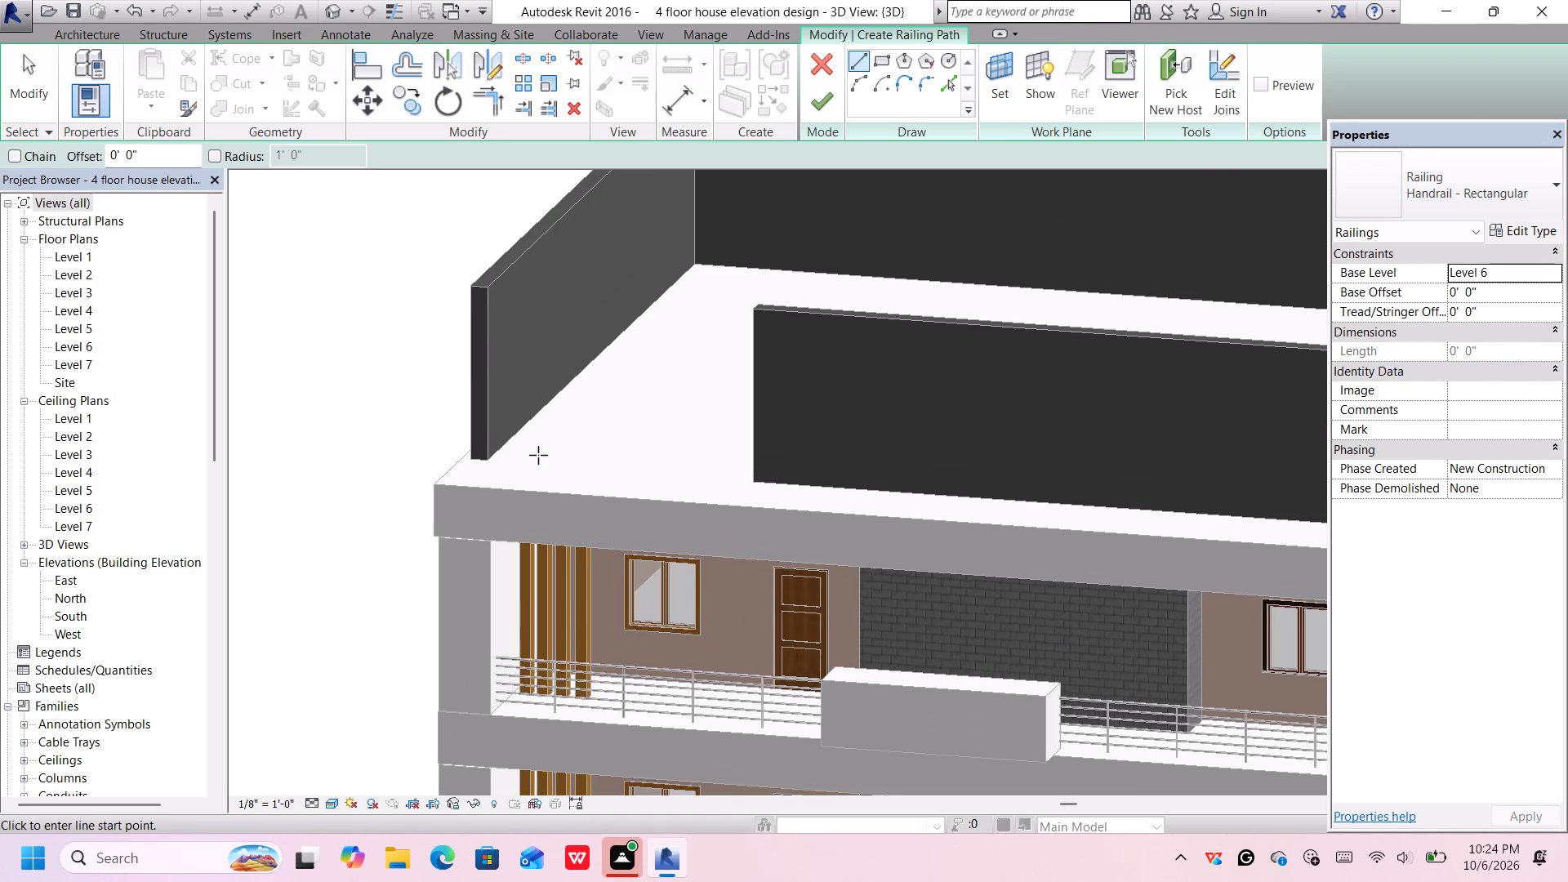
pyautogui.click(1512, 275)
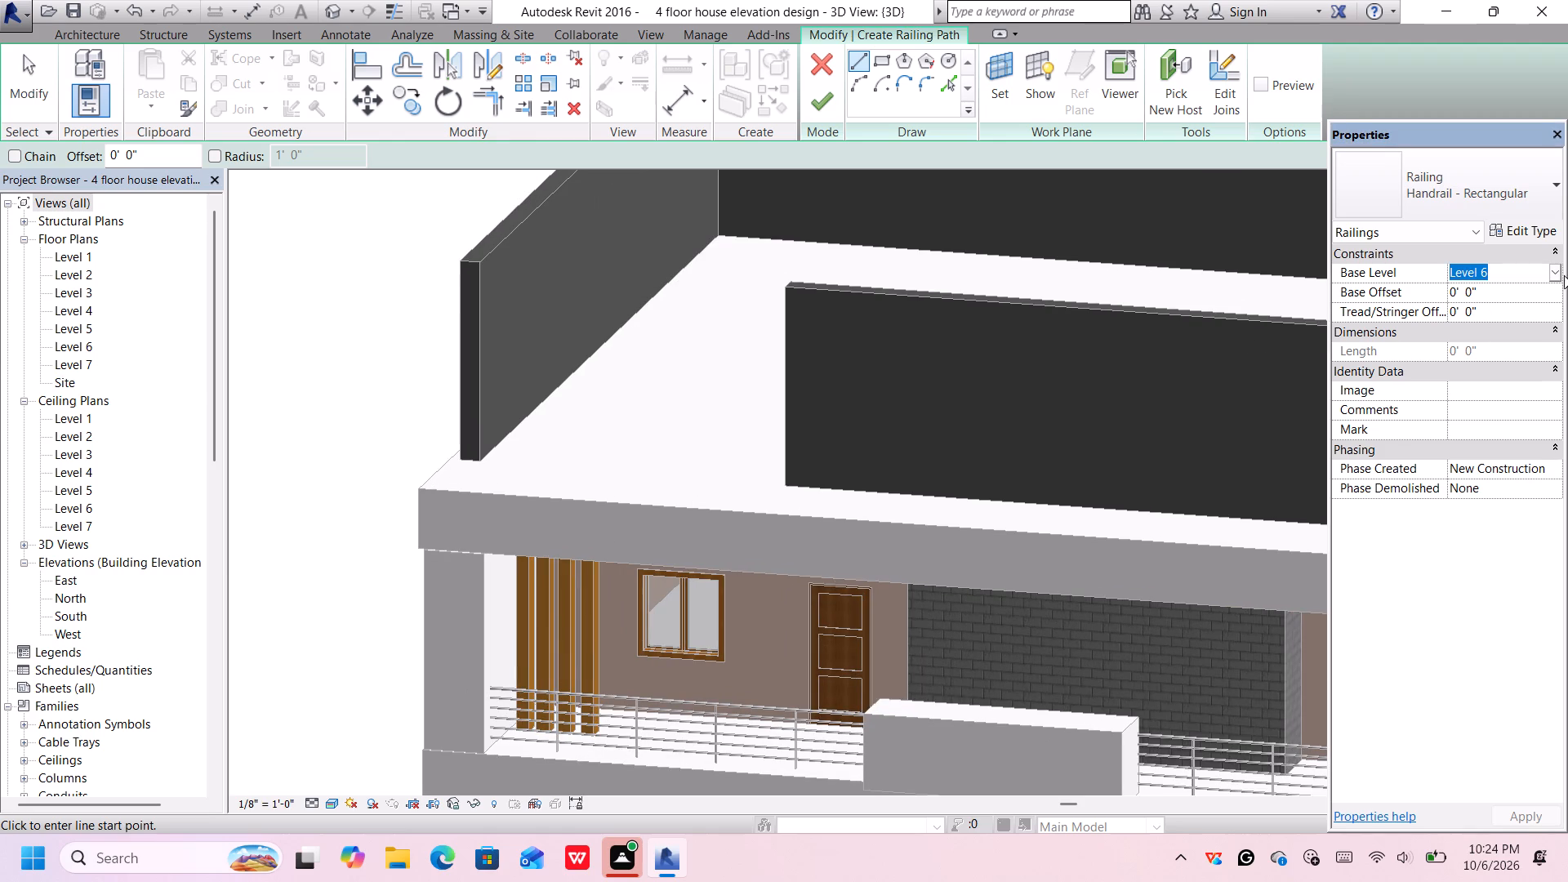
pyautogui.click(1561, 273)
pyautogui.click(1557, 273)
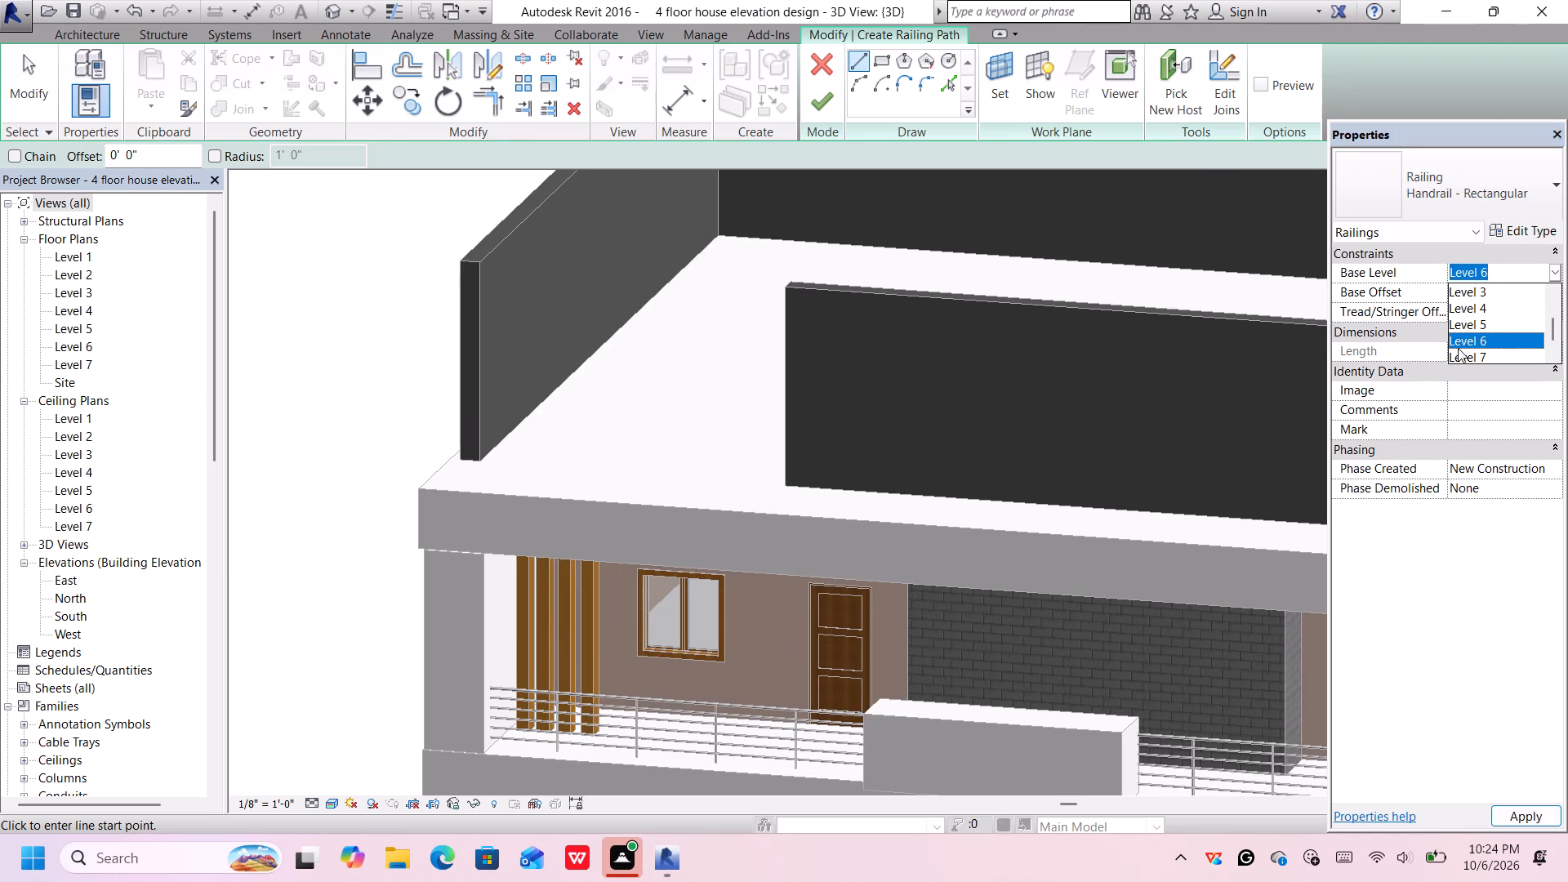
pyautogui.click(1459, 350)
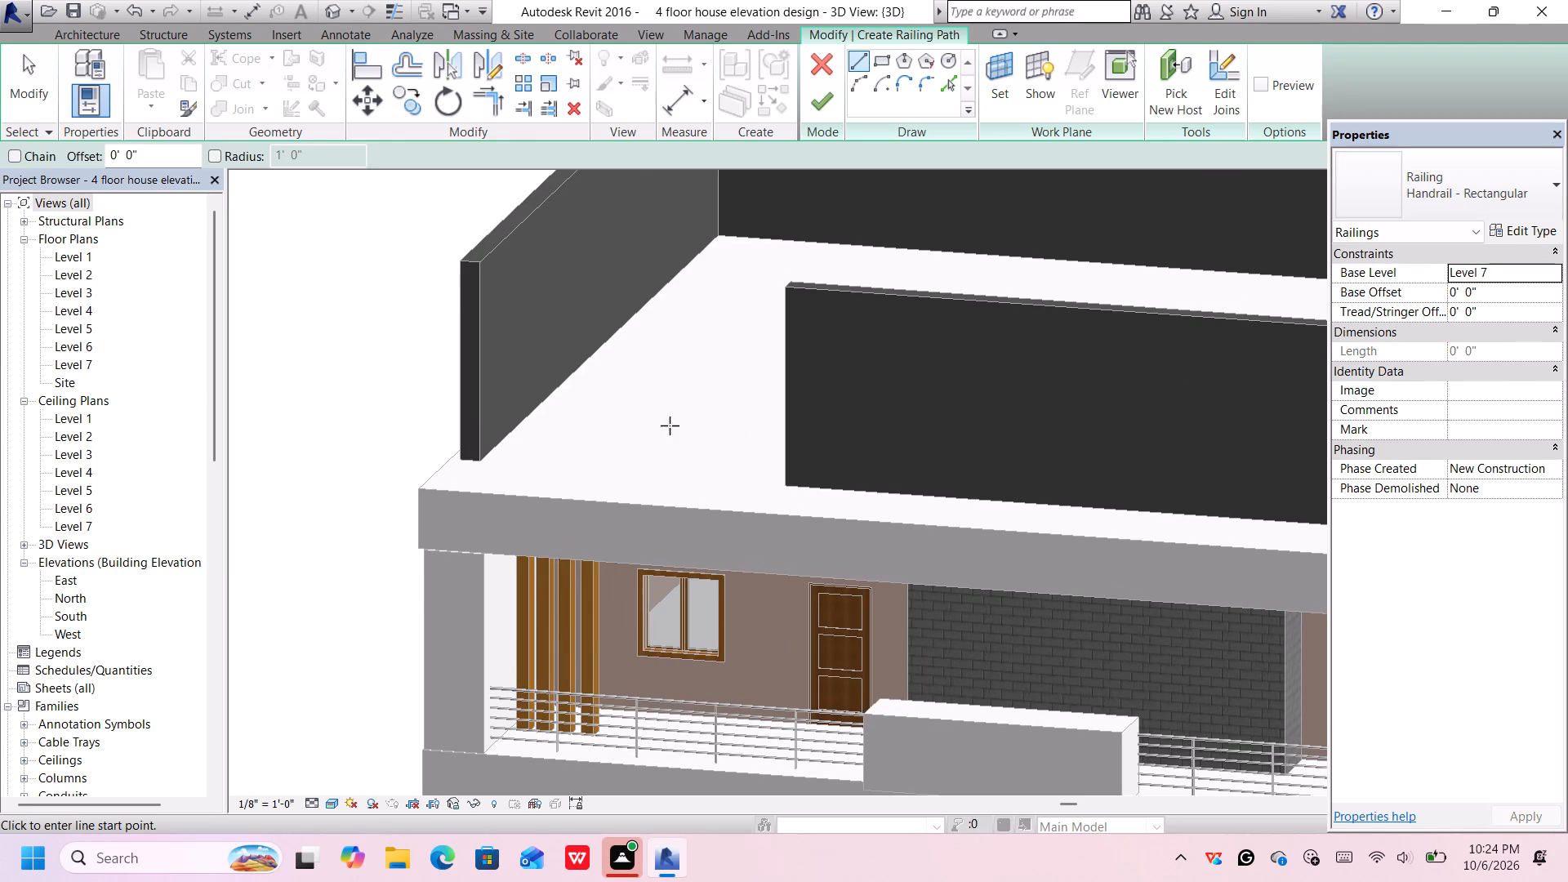
# Sketch a 15' railing path across the gap between the side and front walls, dismiss the licence notice and finish the railing.
pyautogui.scroll(4, 505, 435)
pyautogui.click(480, 460)
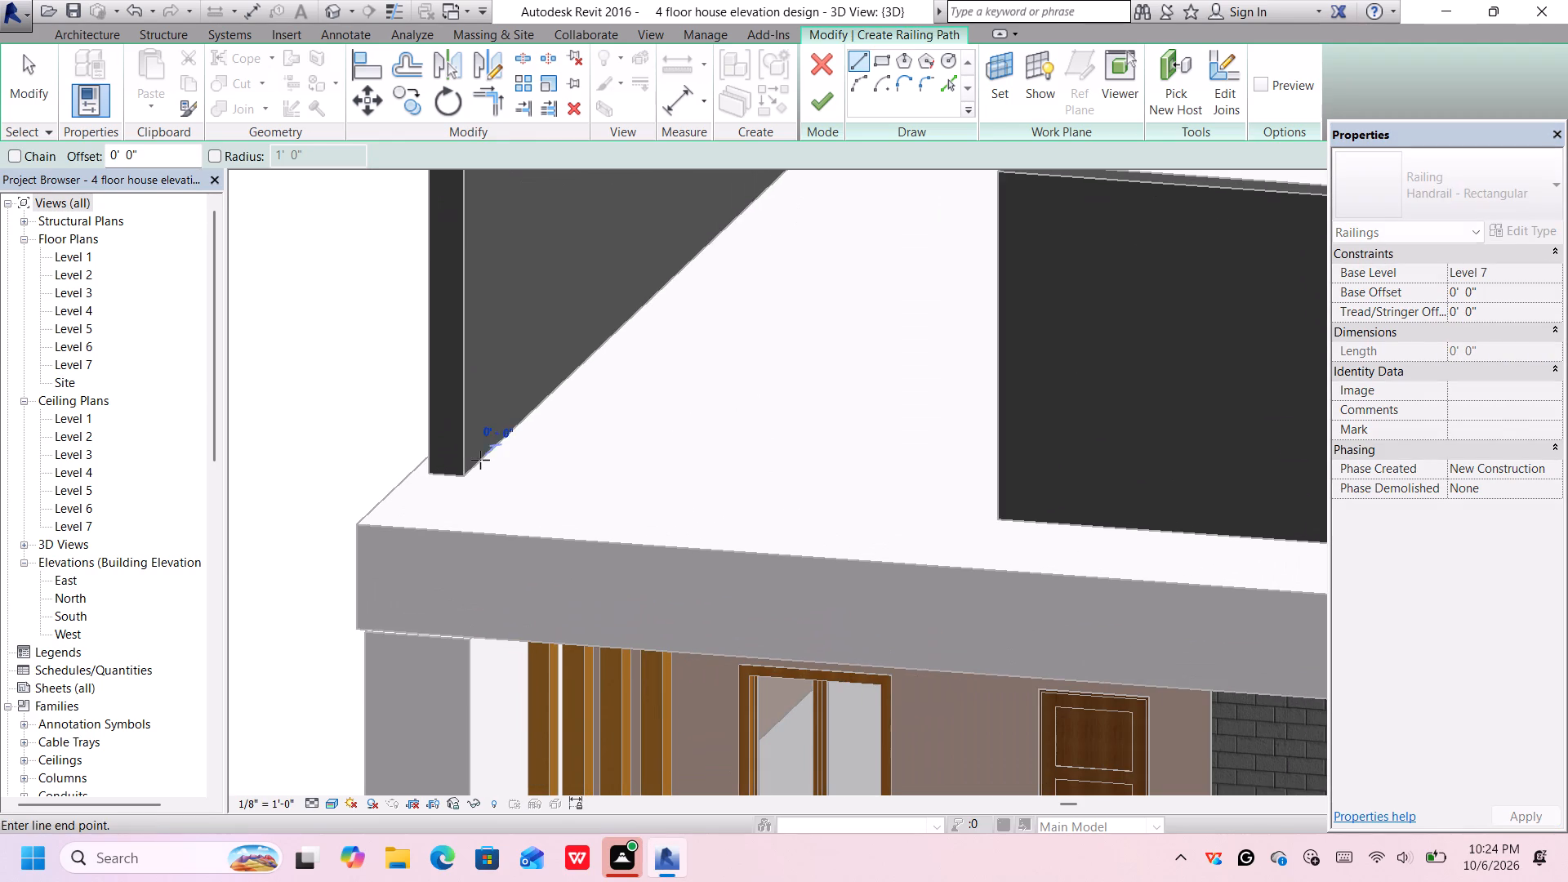
pyautogui.click(994, 504)
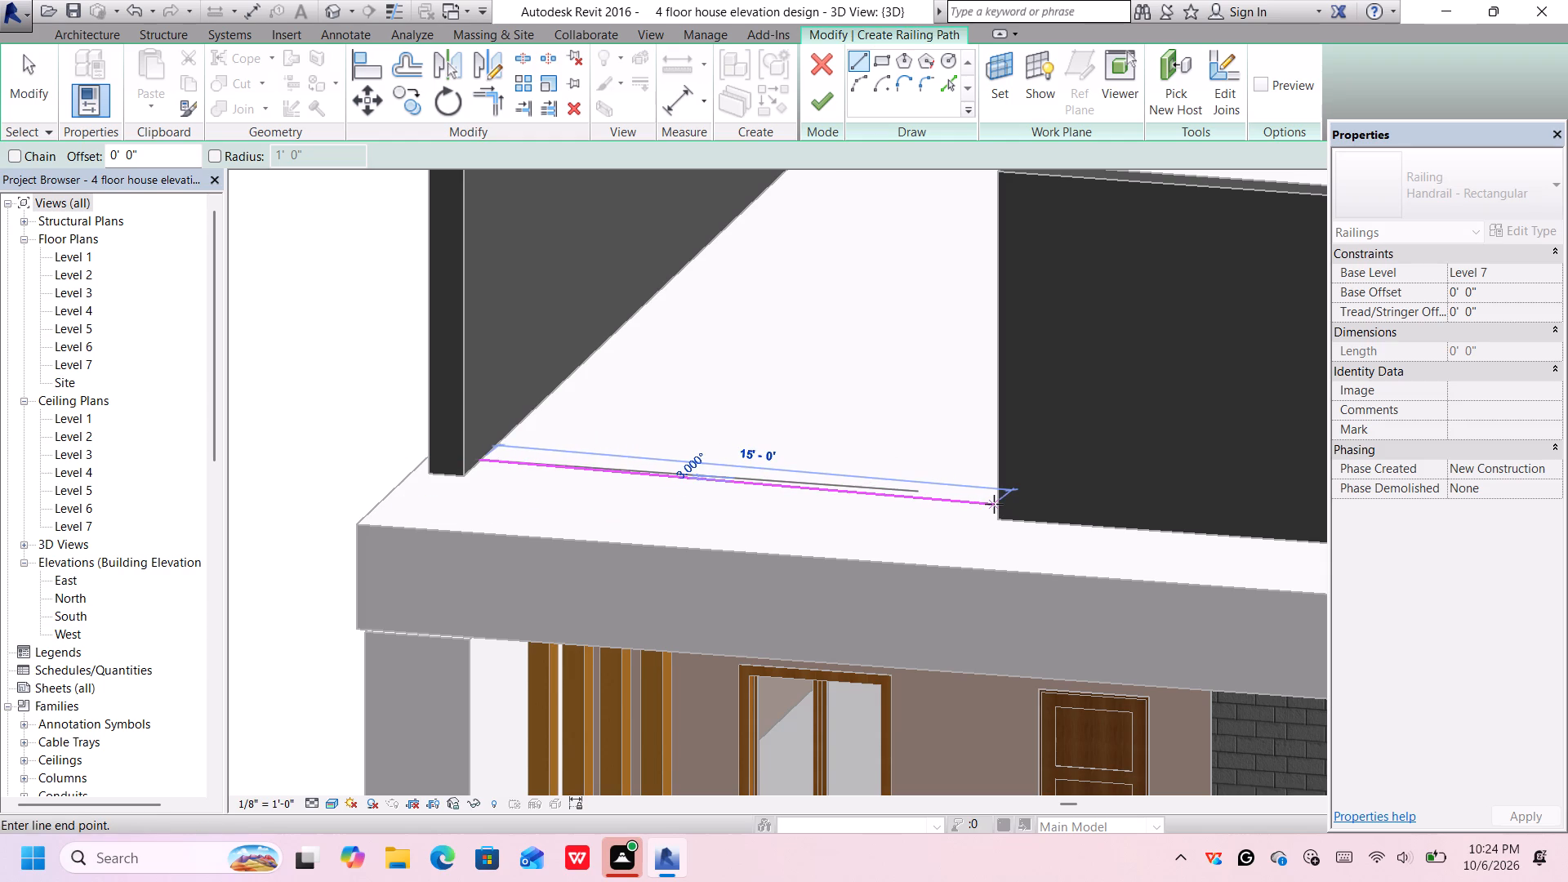
pyautogui.scroll(-2, 766, 448)
pyautogui.moveTo(755, 441); pyautogui.dragTo(730, 425, button='middle')
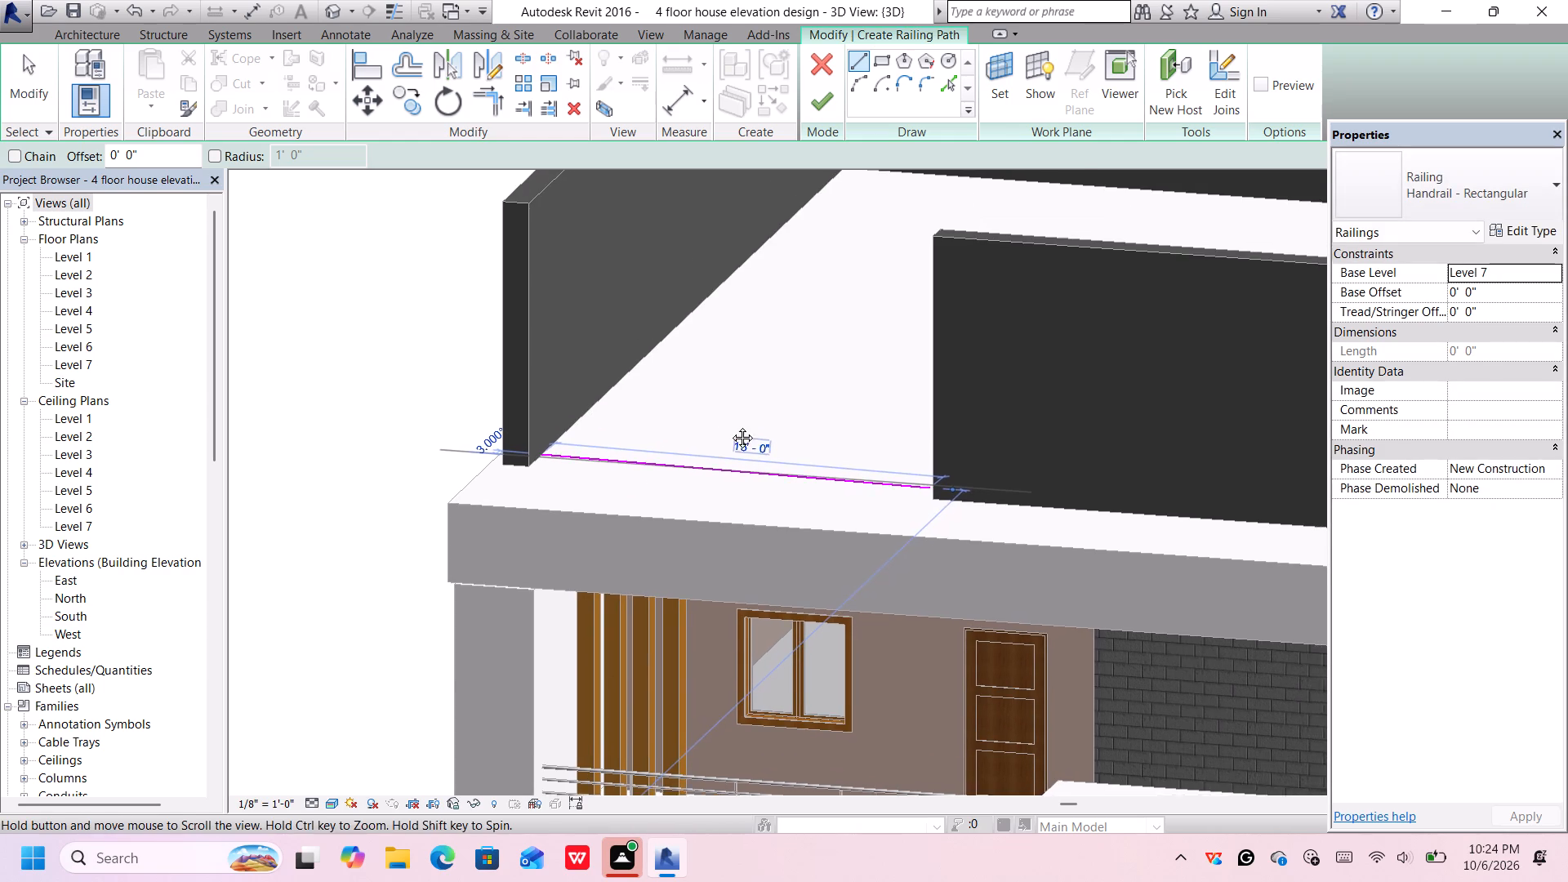
pyautogui.moveTo(730, 425); pyautogui.dragTo(525, 363, button='middle')
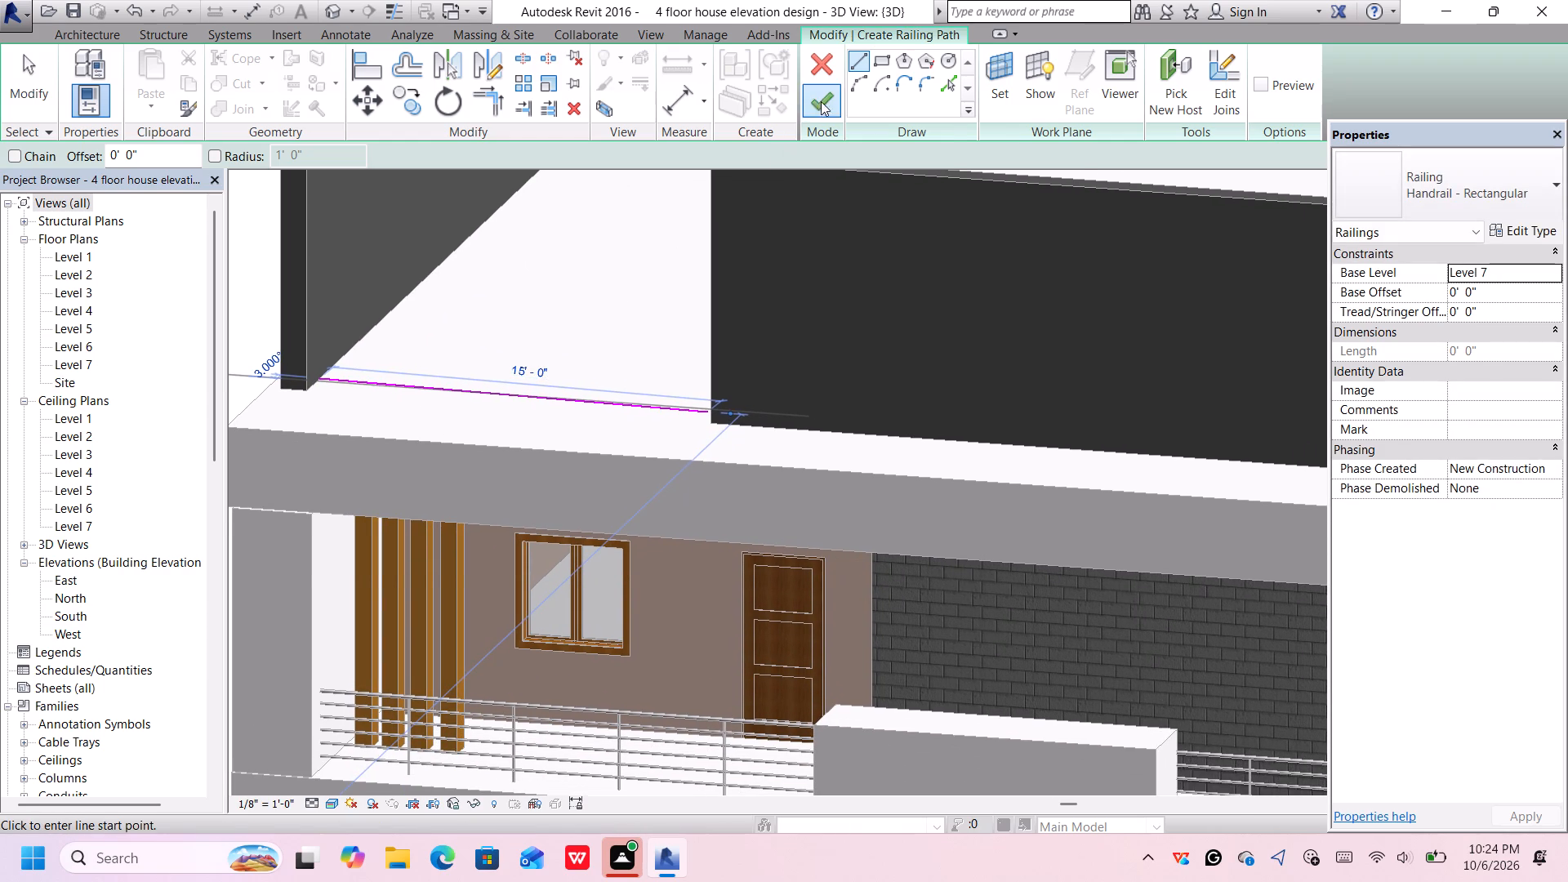
pyautogui.click(821, 101)
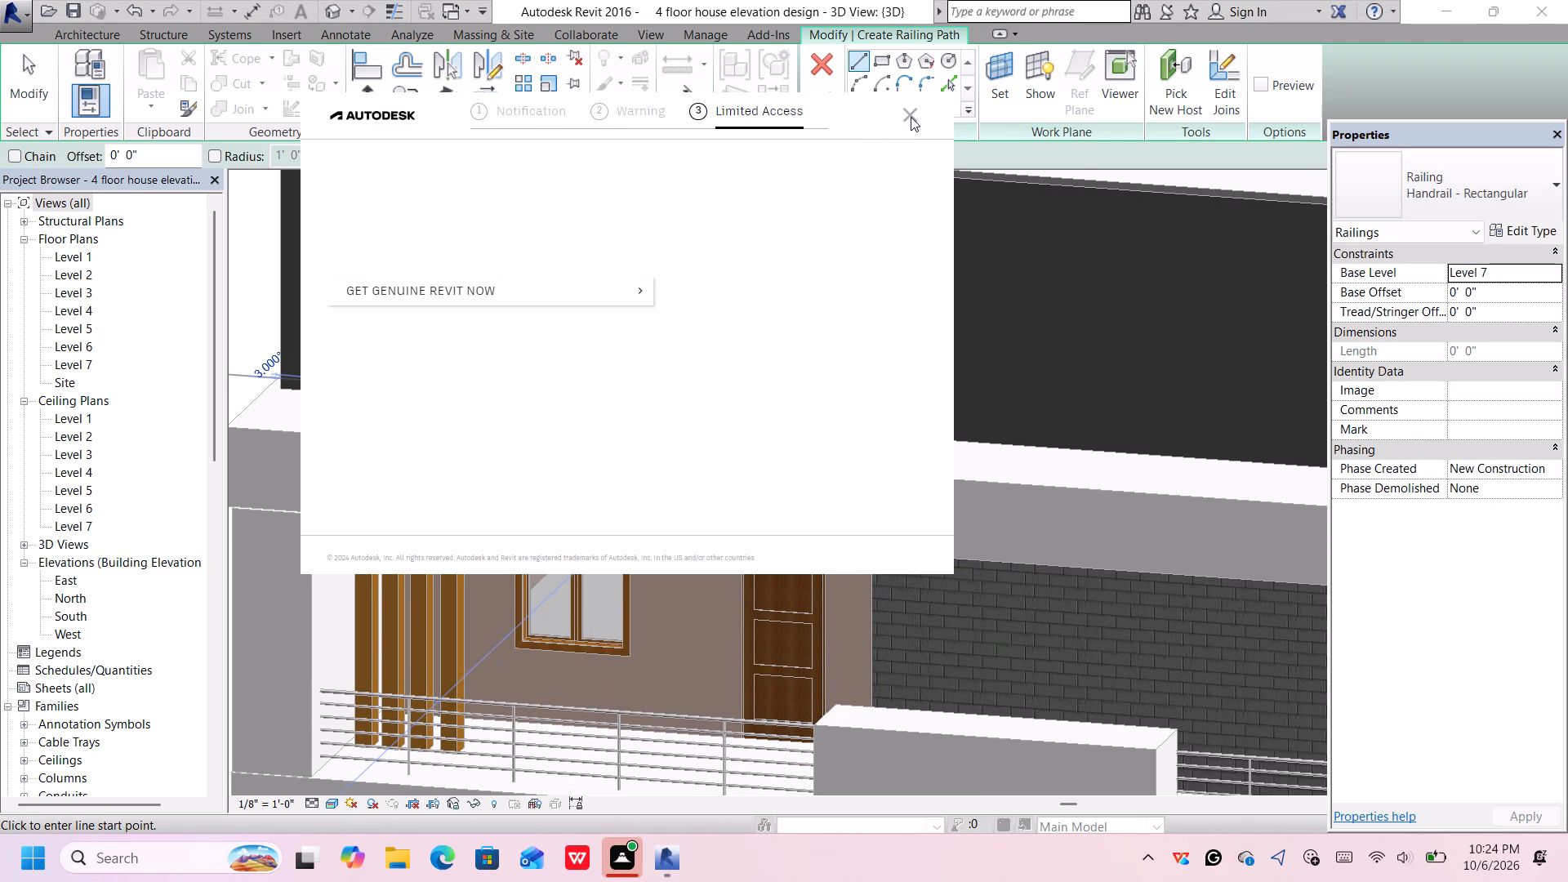
pyautogui.click(911, 117)
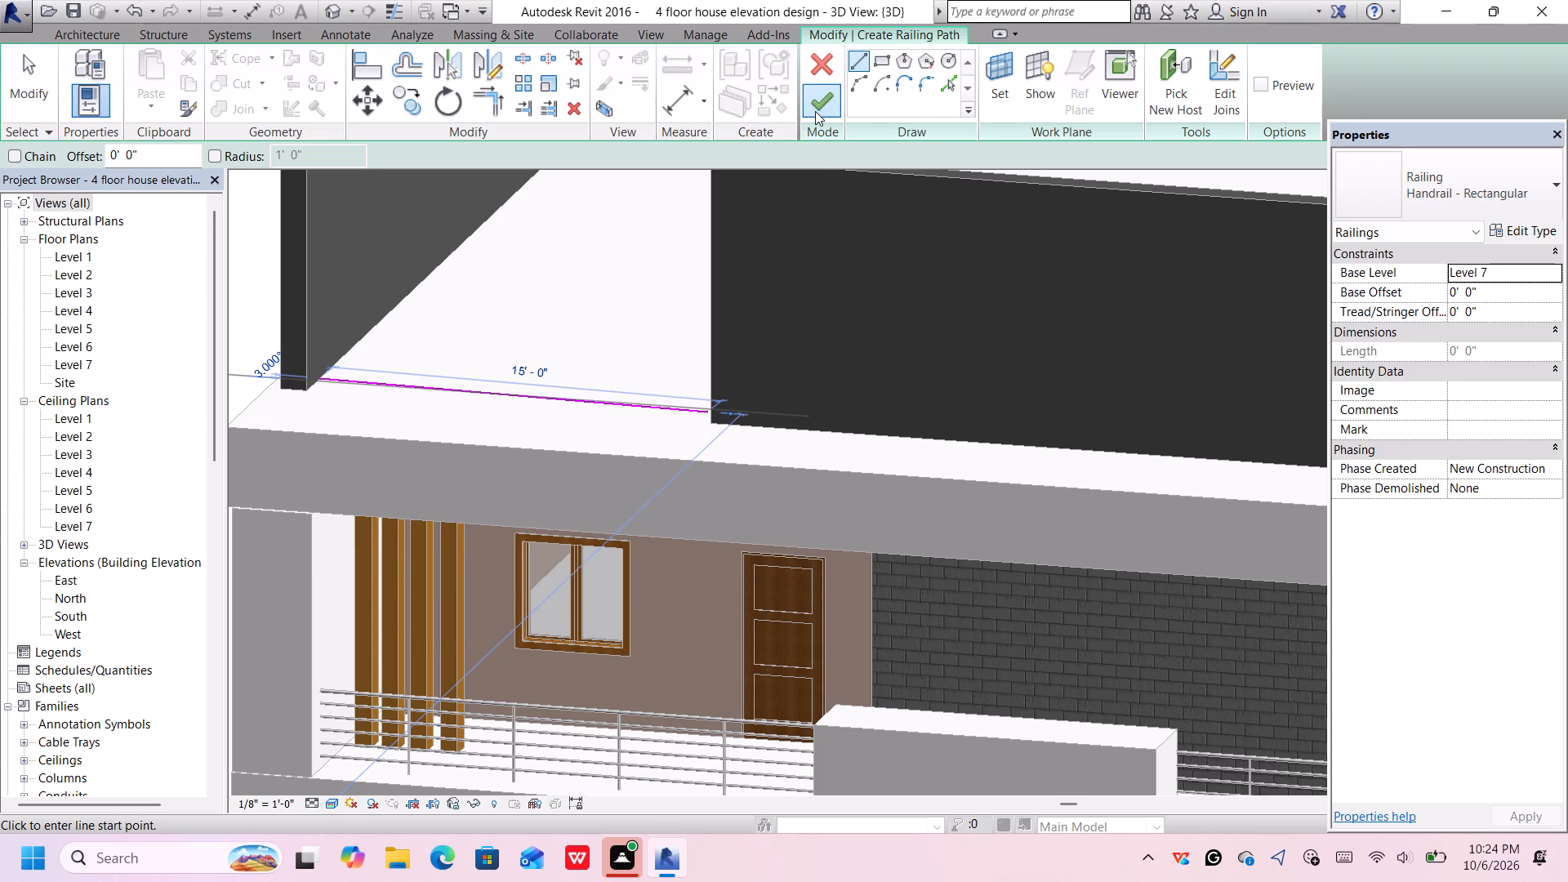
pyautogui.click(815, 111)
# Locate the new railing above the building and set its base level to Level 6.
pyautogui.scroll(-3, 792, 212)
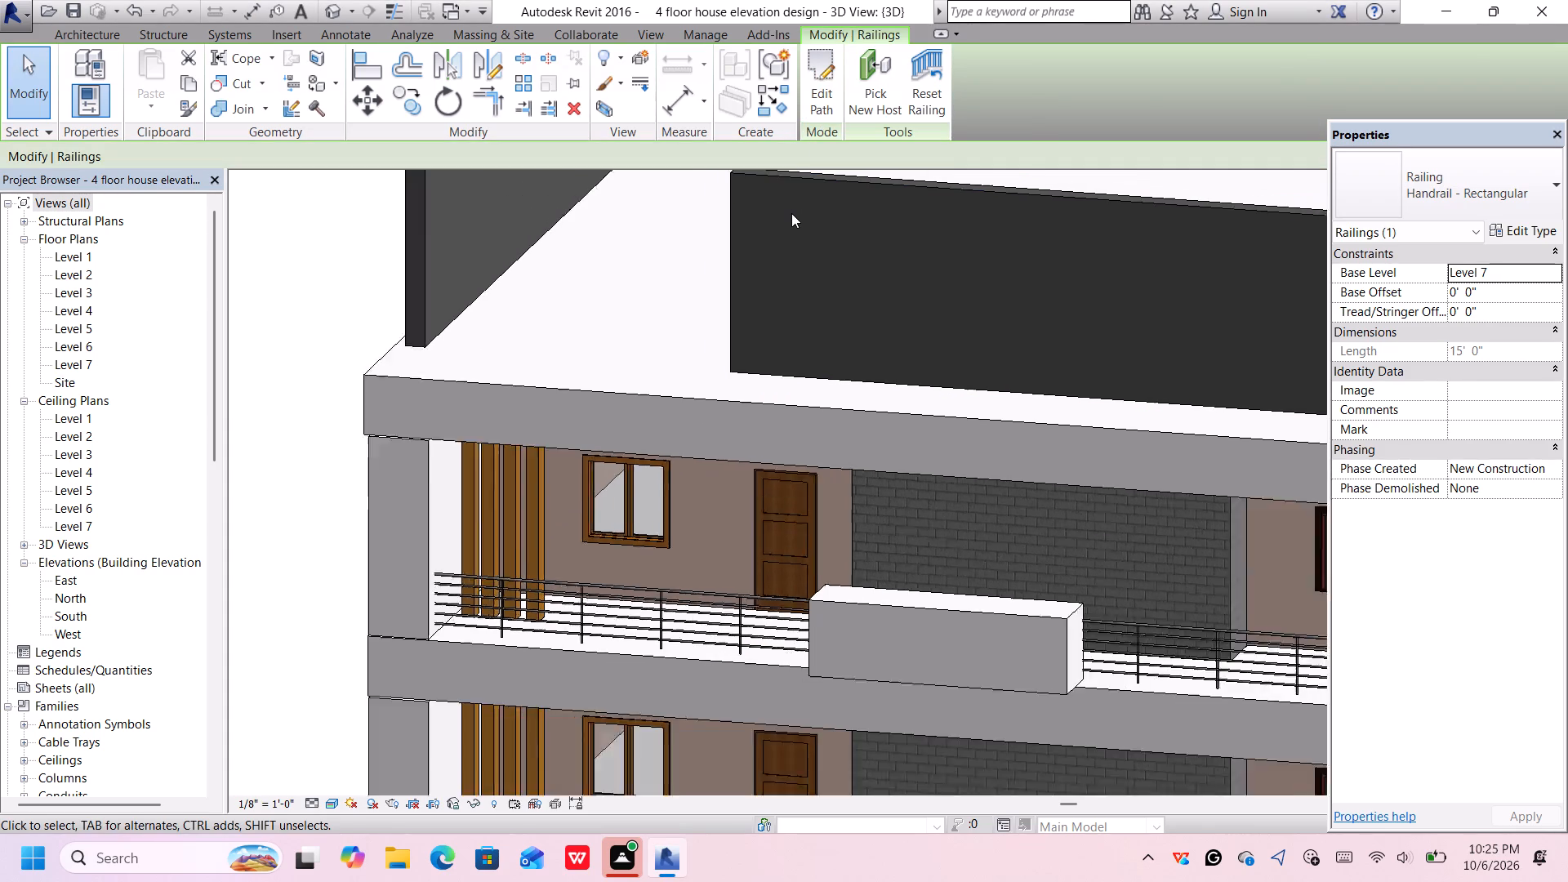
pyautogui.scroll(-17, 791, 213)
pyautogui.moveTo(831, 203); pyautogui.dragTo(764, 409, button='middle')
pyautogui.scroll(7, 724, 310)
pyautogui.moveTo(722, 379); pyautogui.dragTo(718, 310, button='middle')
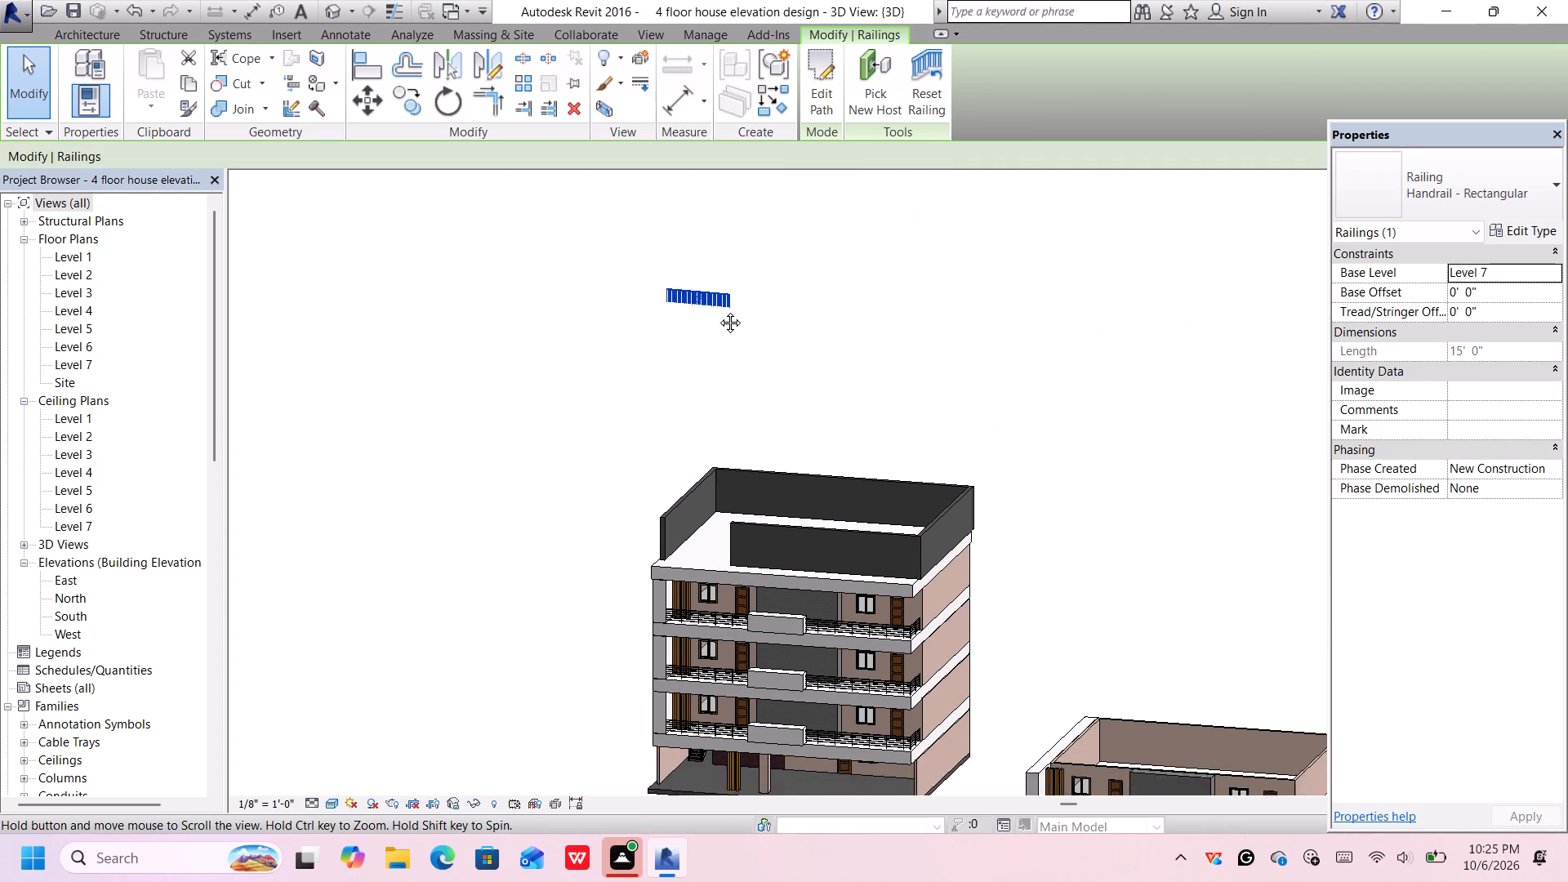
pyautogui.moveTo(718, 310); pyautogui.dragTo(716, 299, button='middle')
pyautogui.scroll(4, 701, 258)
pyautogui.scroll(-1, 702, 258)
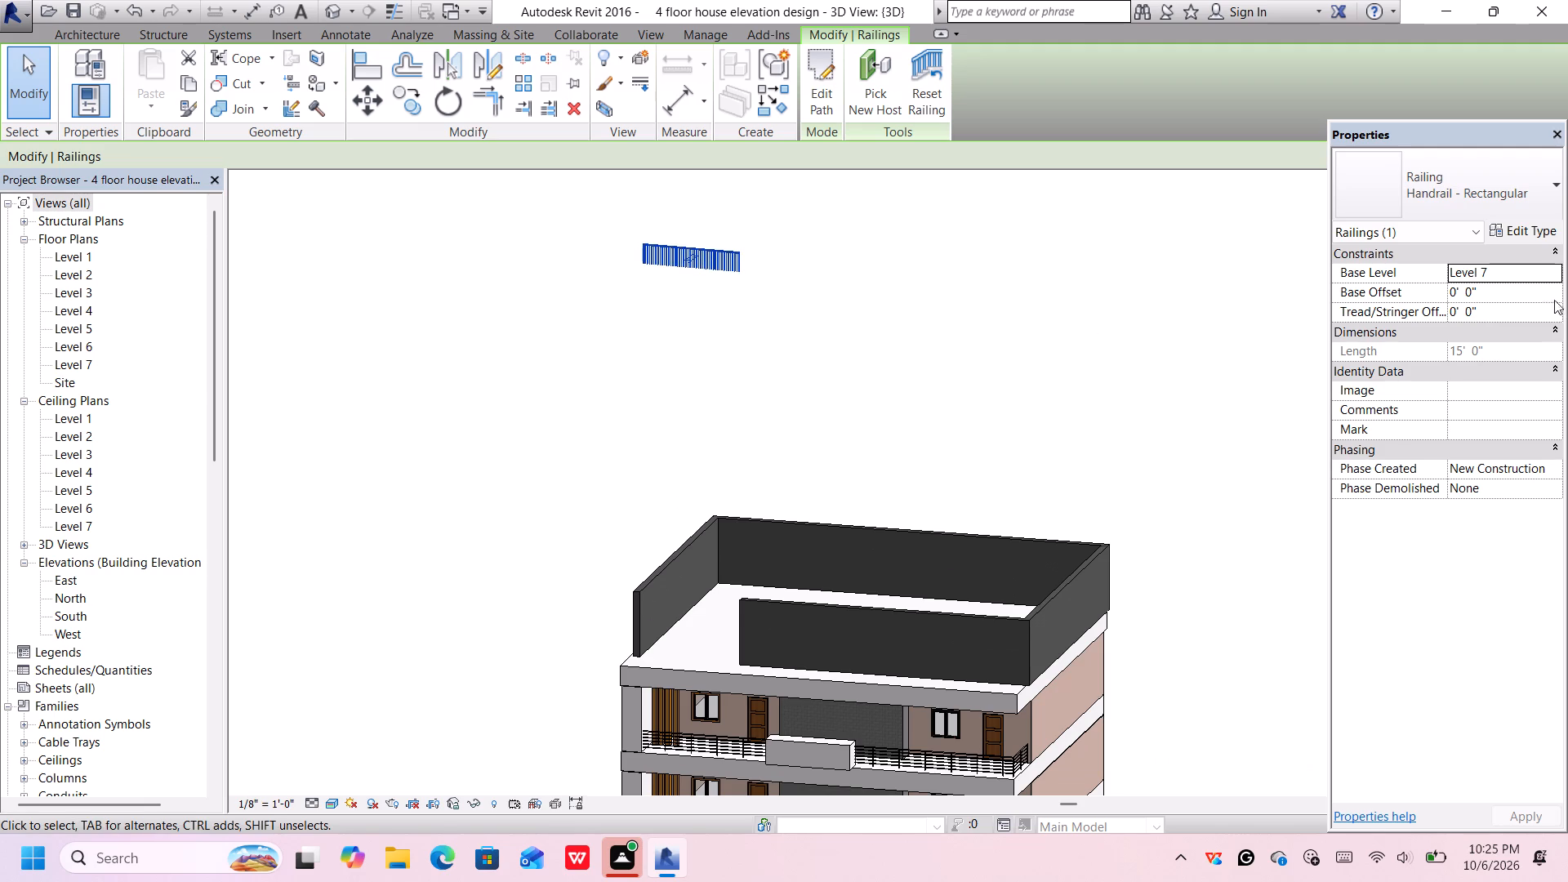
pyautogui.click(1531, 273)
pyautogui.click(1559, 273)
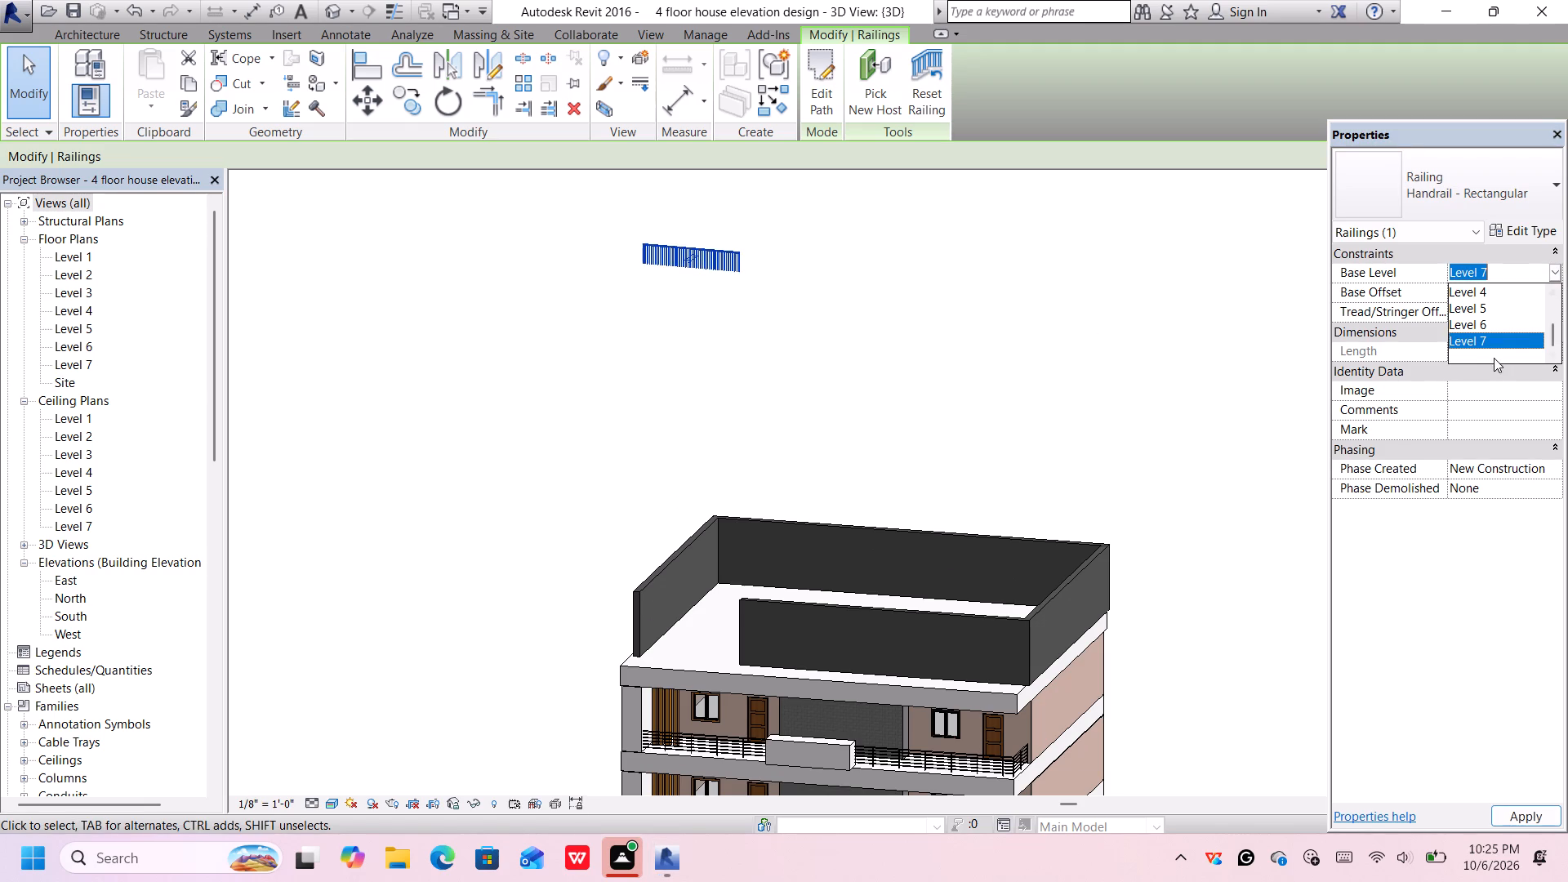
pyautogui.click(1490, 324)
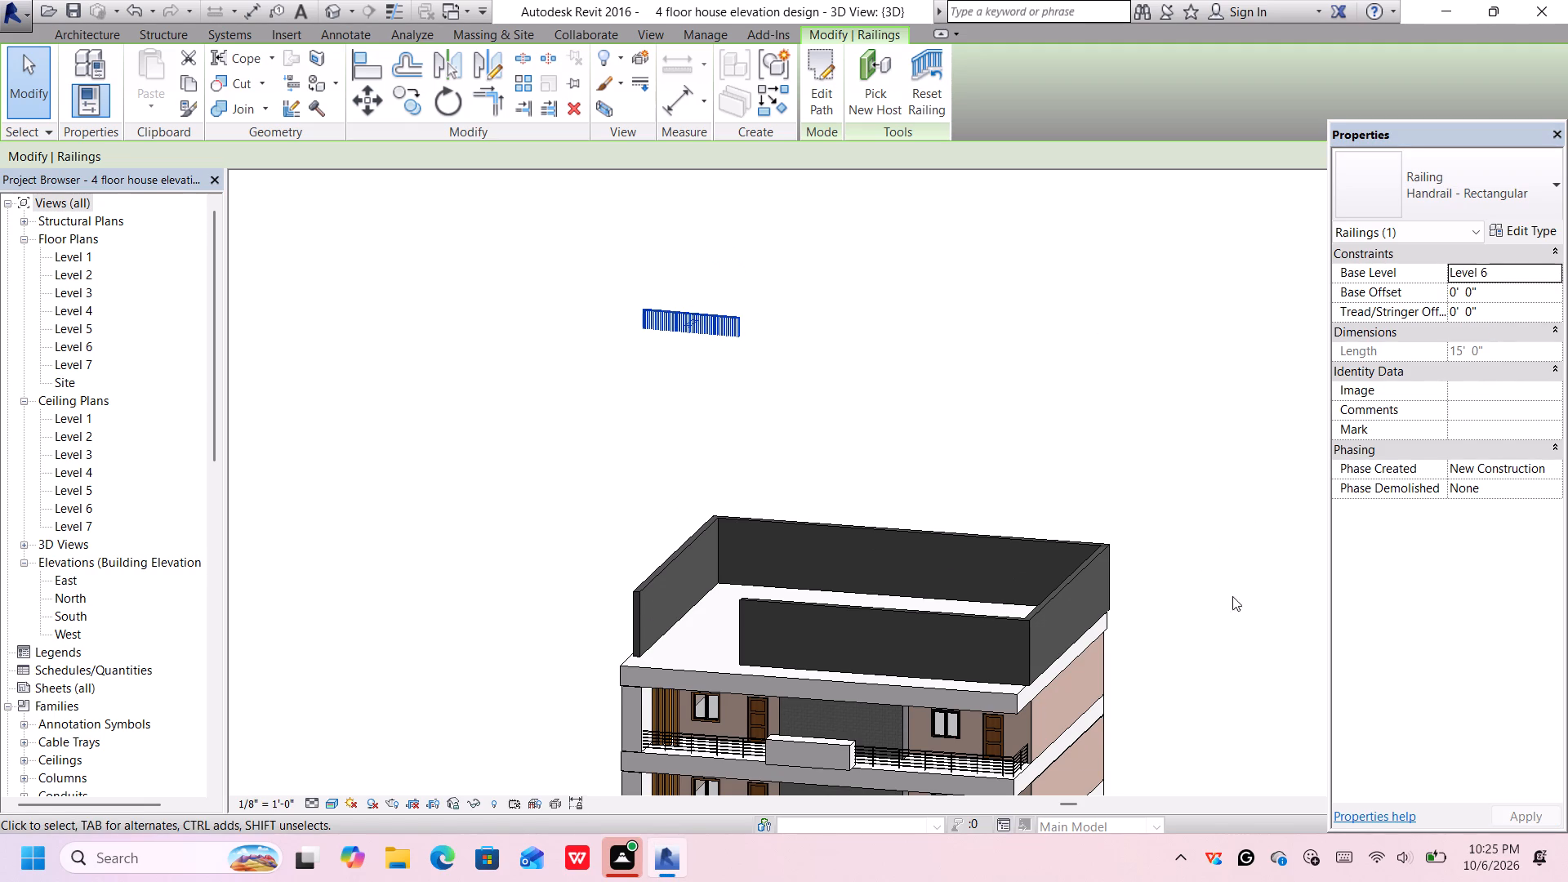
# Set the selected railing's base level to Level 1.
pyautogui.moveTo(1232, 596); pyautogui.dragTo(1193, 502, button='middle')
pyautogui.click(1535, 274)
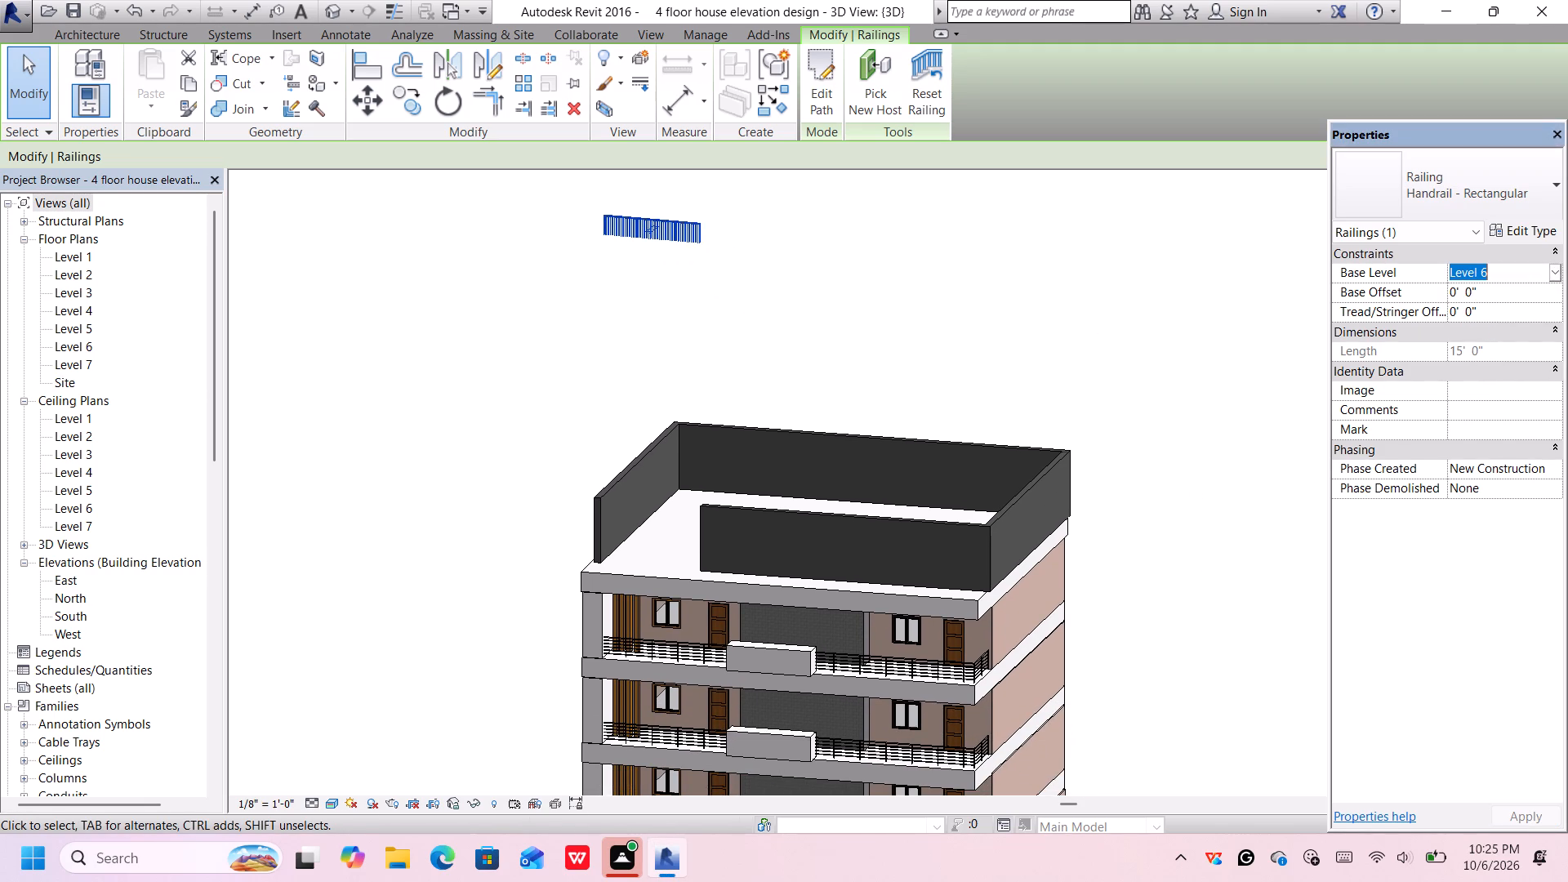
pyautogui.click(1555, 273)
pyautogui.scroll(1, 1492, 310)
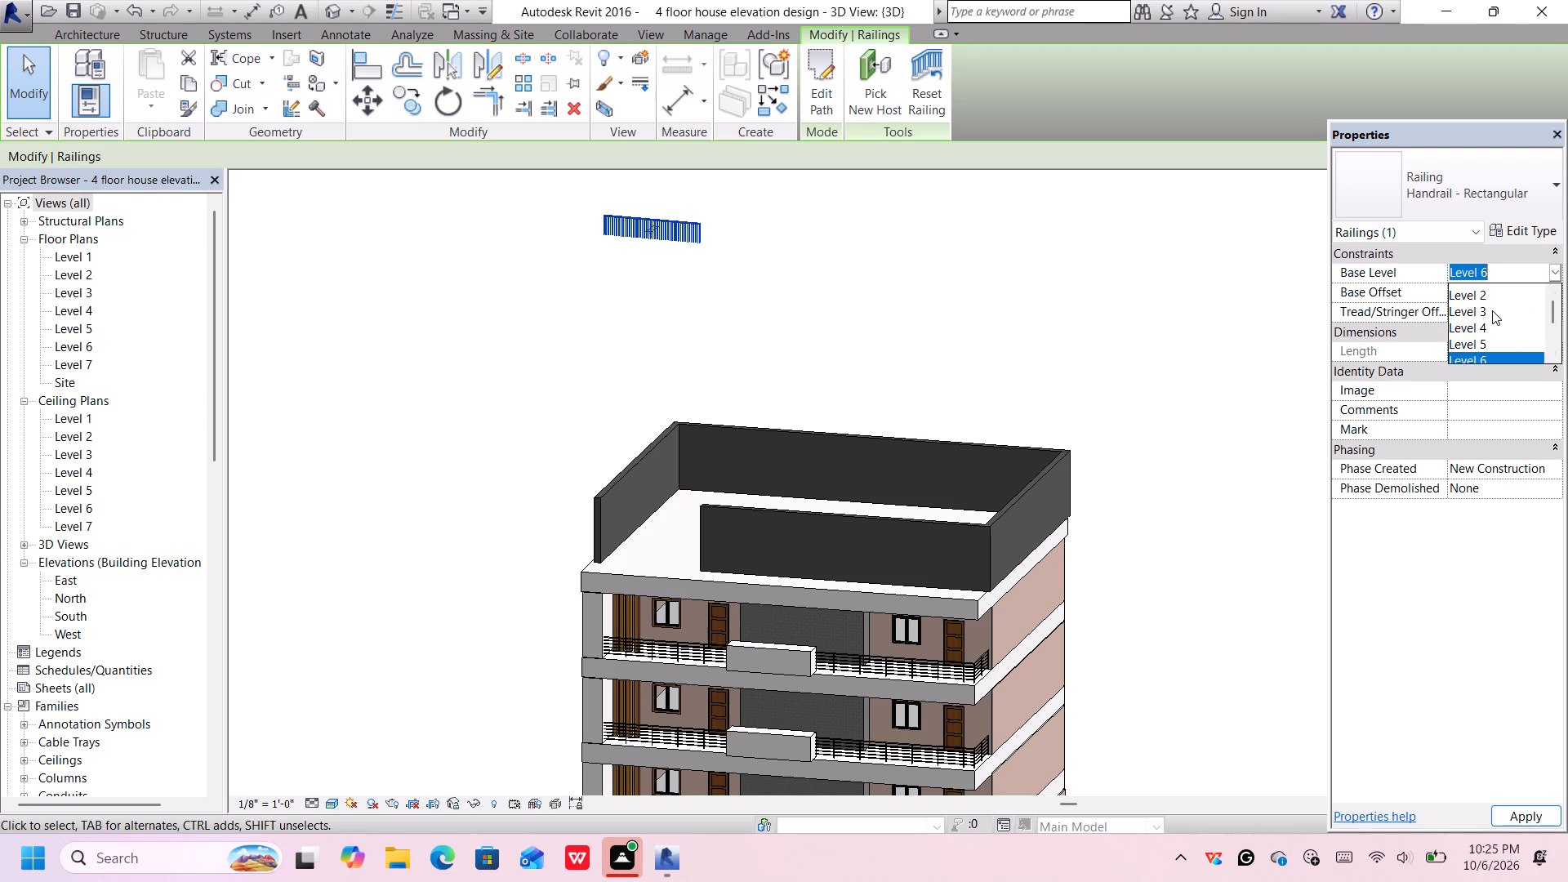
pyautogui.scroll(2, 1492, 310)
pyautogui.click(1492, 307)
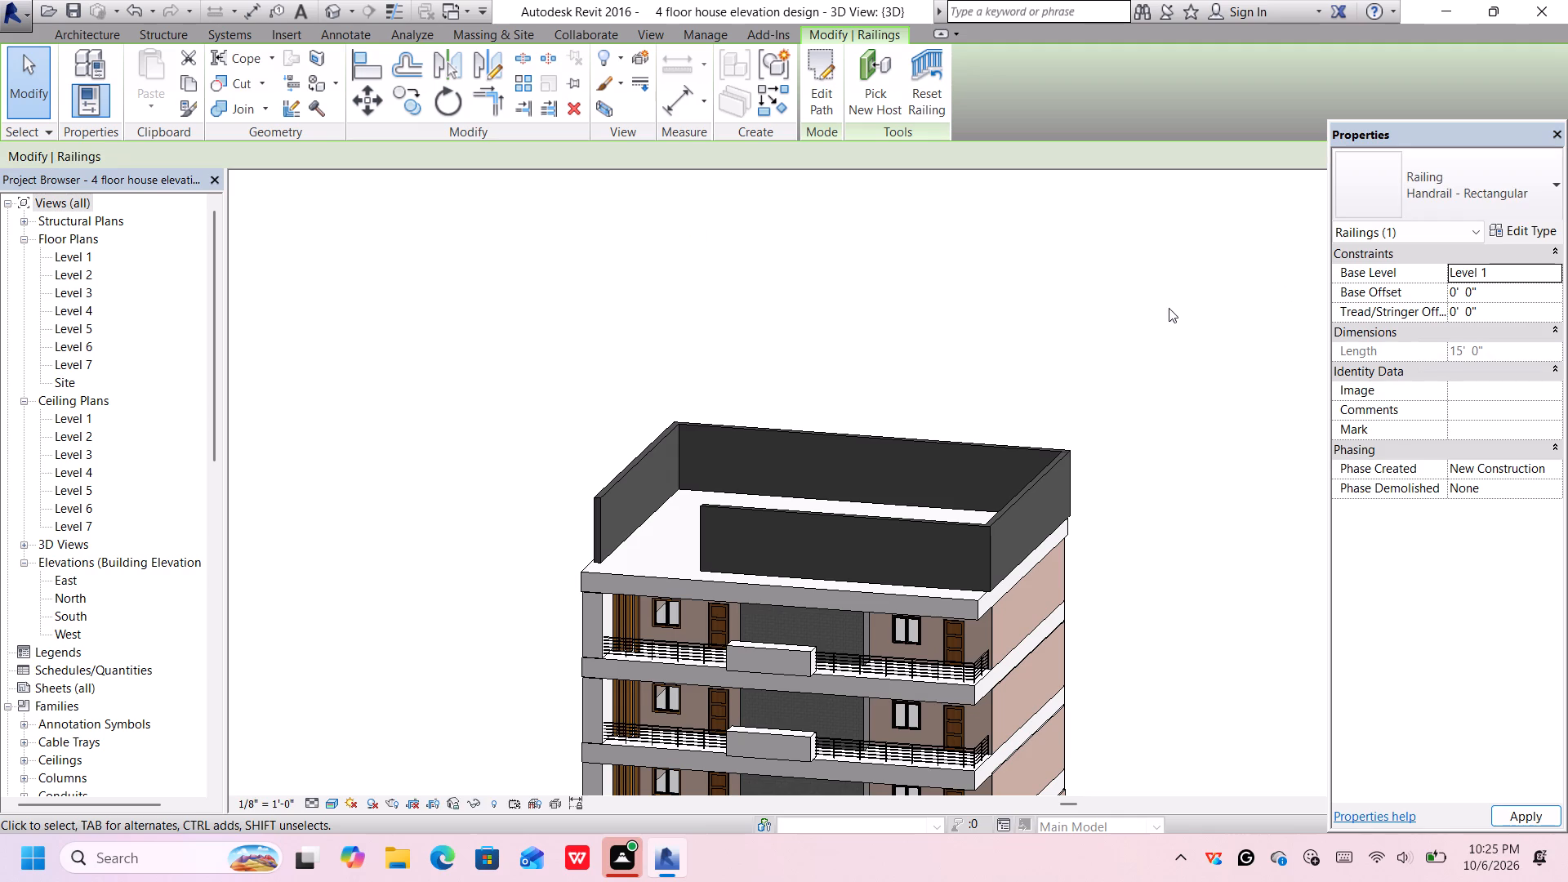
# Look for the railing around the building and set its base level to Level 5.
pyautogui.scroll(-4, 1138, 314)
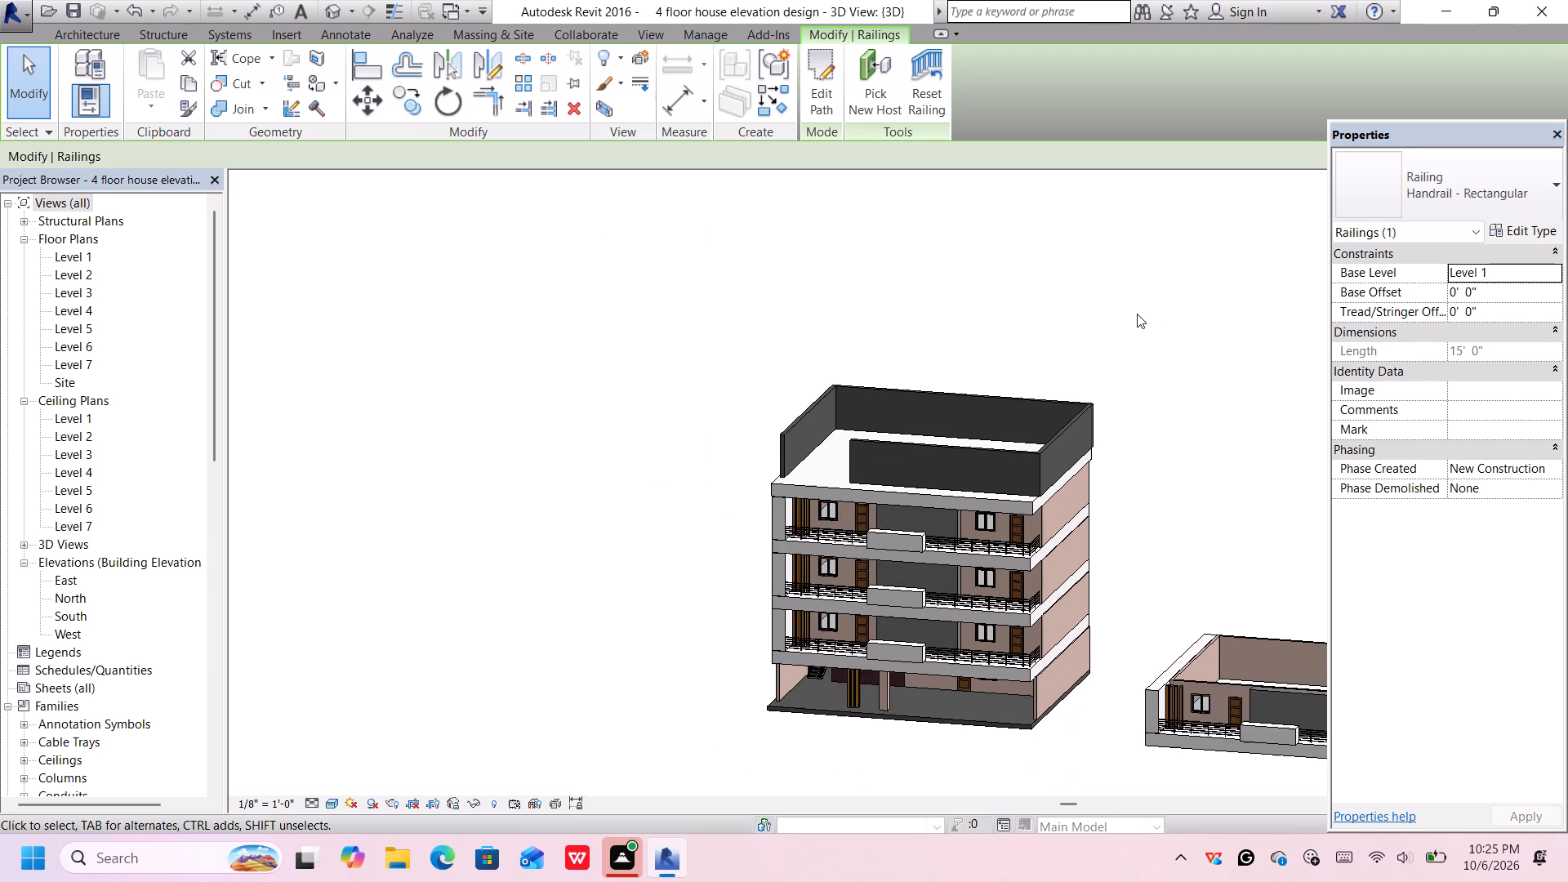
pyautogui.scroll(-4, 1120, 327)
pyautogui.moveTo(1136, 296); pyautogui.dragTo(887, 492, button='middle')
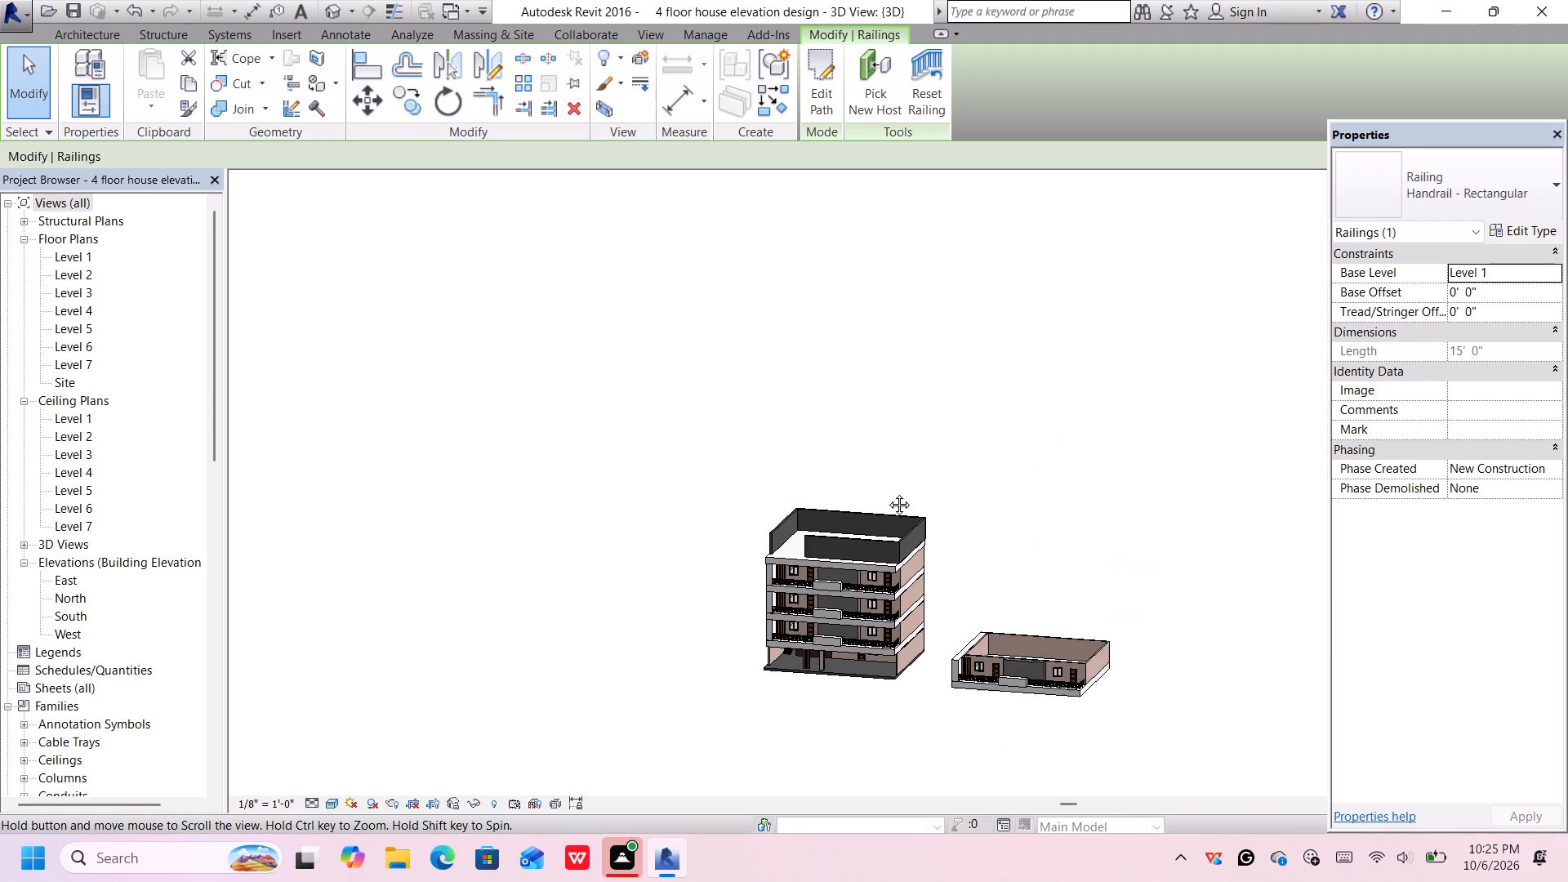
pyautogui.moveTo(887, 492); pyautogui.dragTo(876, 511, button='middle')
pyautogui.click(1498, 278)
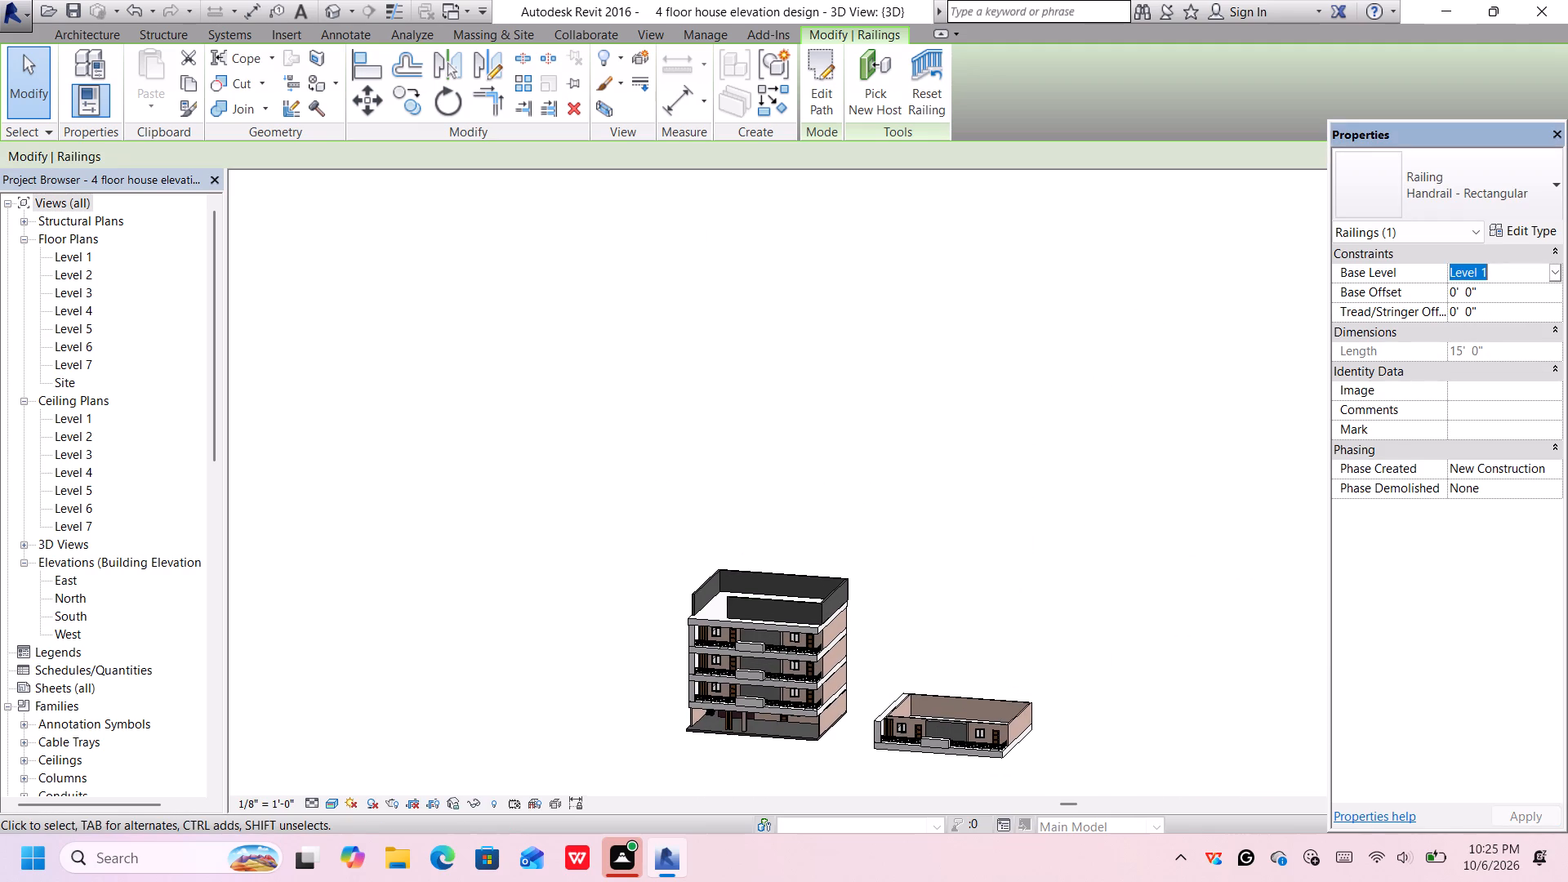
pyautogui.click(1557, 273)
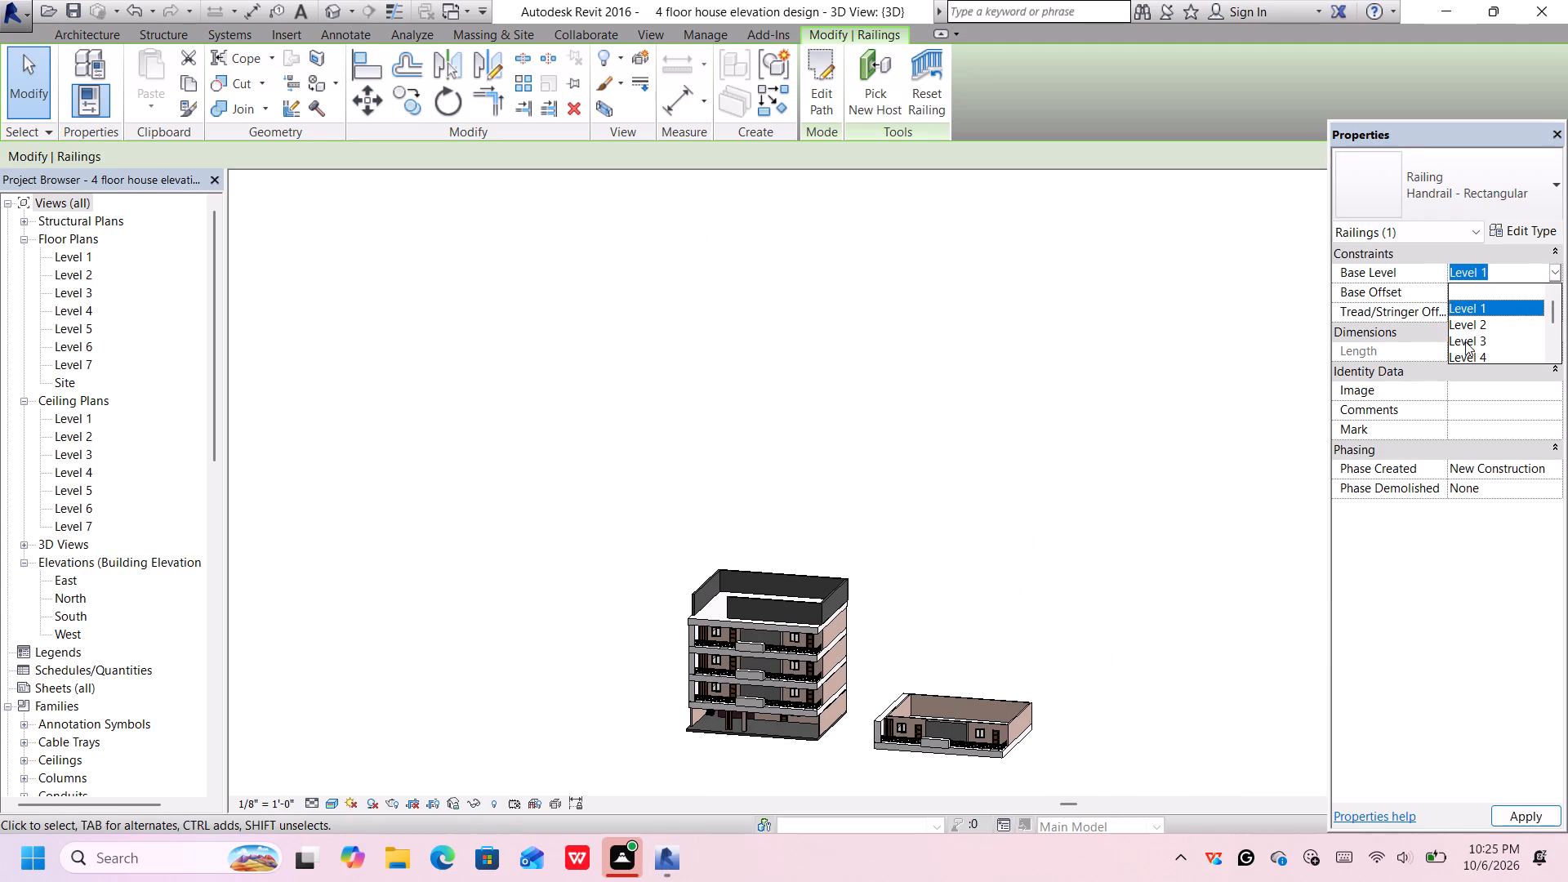
pyautogui.scroll(-1, 1465, 341)
pyautogui.click(1471, 320)
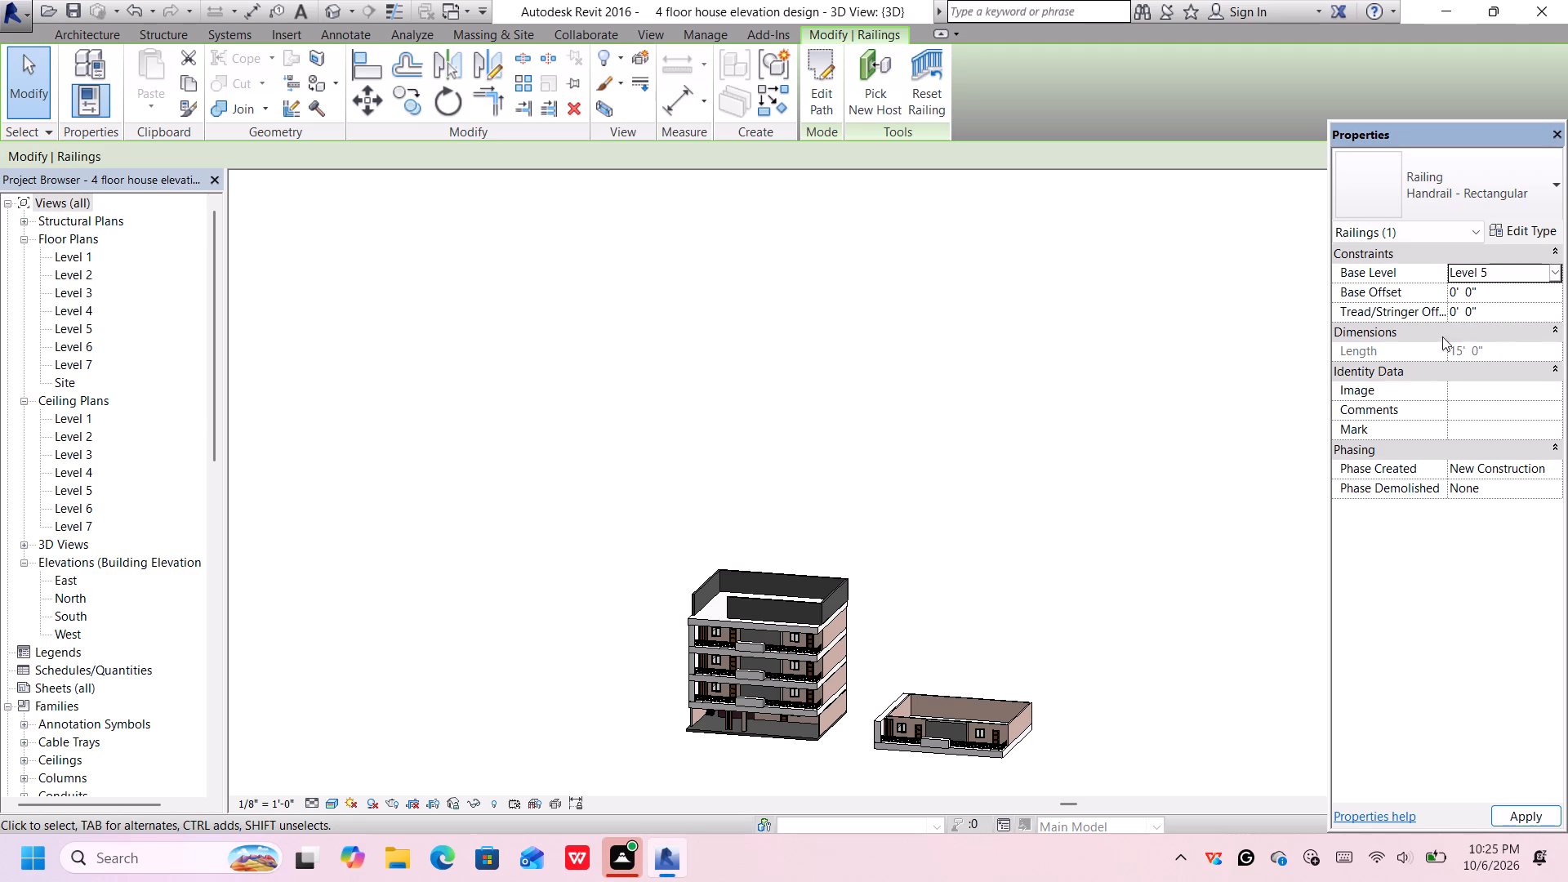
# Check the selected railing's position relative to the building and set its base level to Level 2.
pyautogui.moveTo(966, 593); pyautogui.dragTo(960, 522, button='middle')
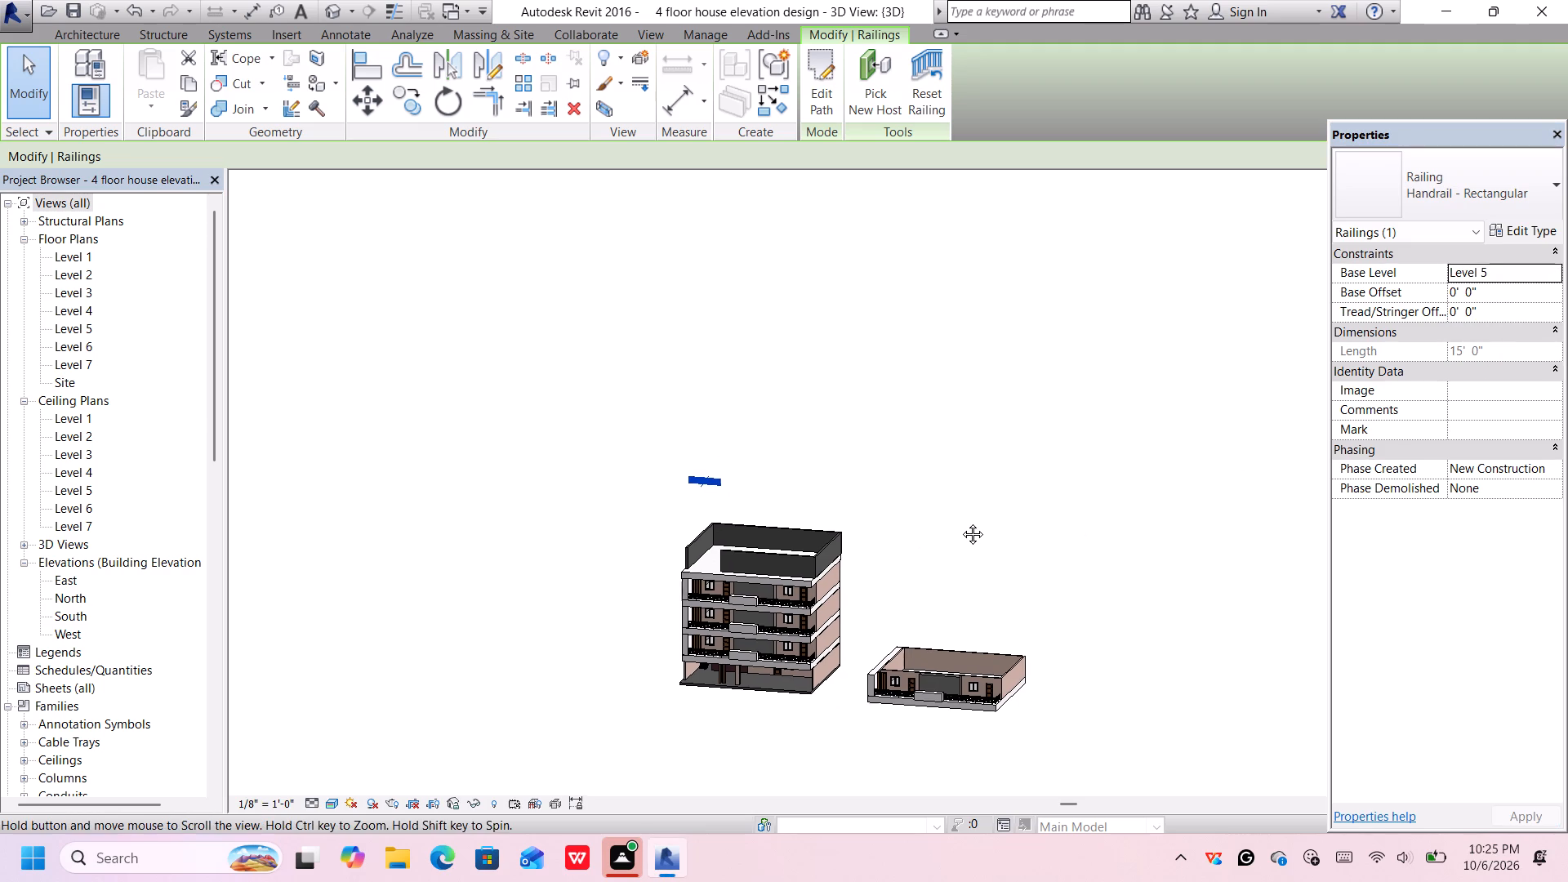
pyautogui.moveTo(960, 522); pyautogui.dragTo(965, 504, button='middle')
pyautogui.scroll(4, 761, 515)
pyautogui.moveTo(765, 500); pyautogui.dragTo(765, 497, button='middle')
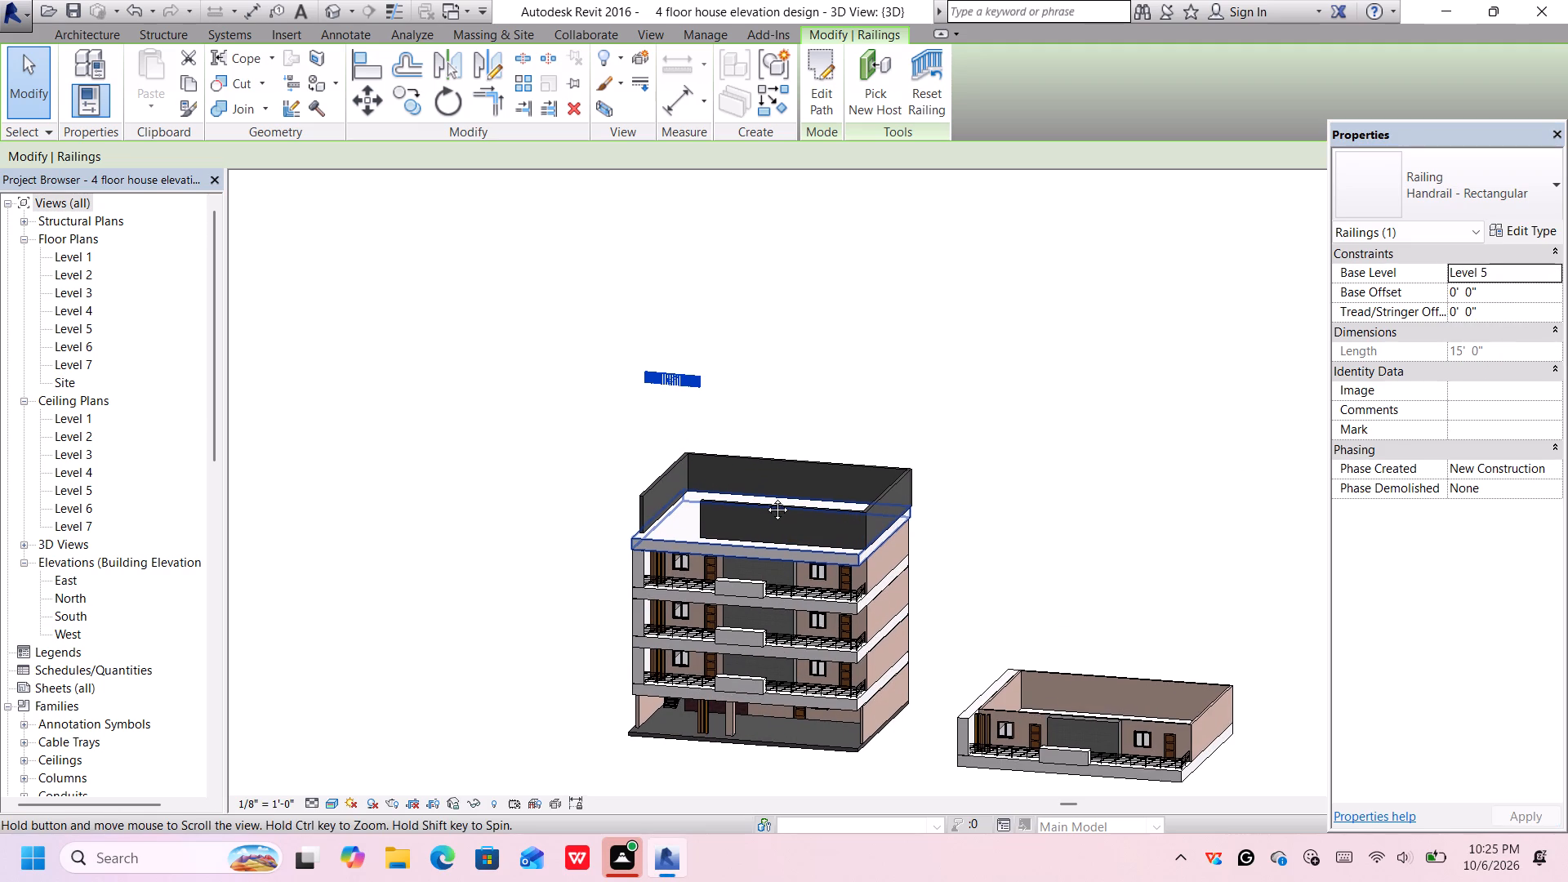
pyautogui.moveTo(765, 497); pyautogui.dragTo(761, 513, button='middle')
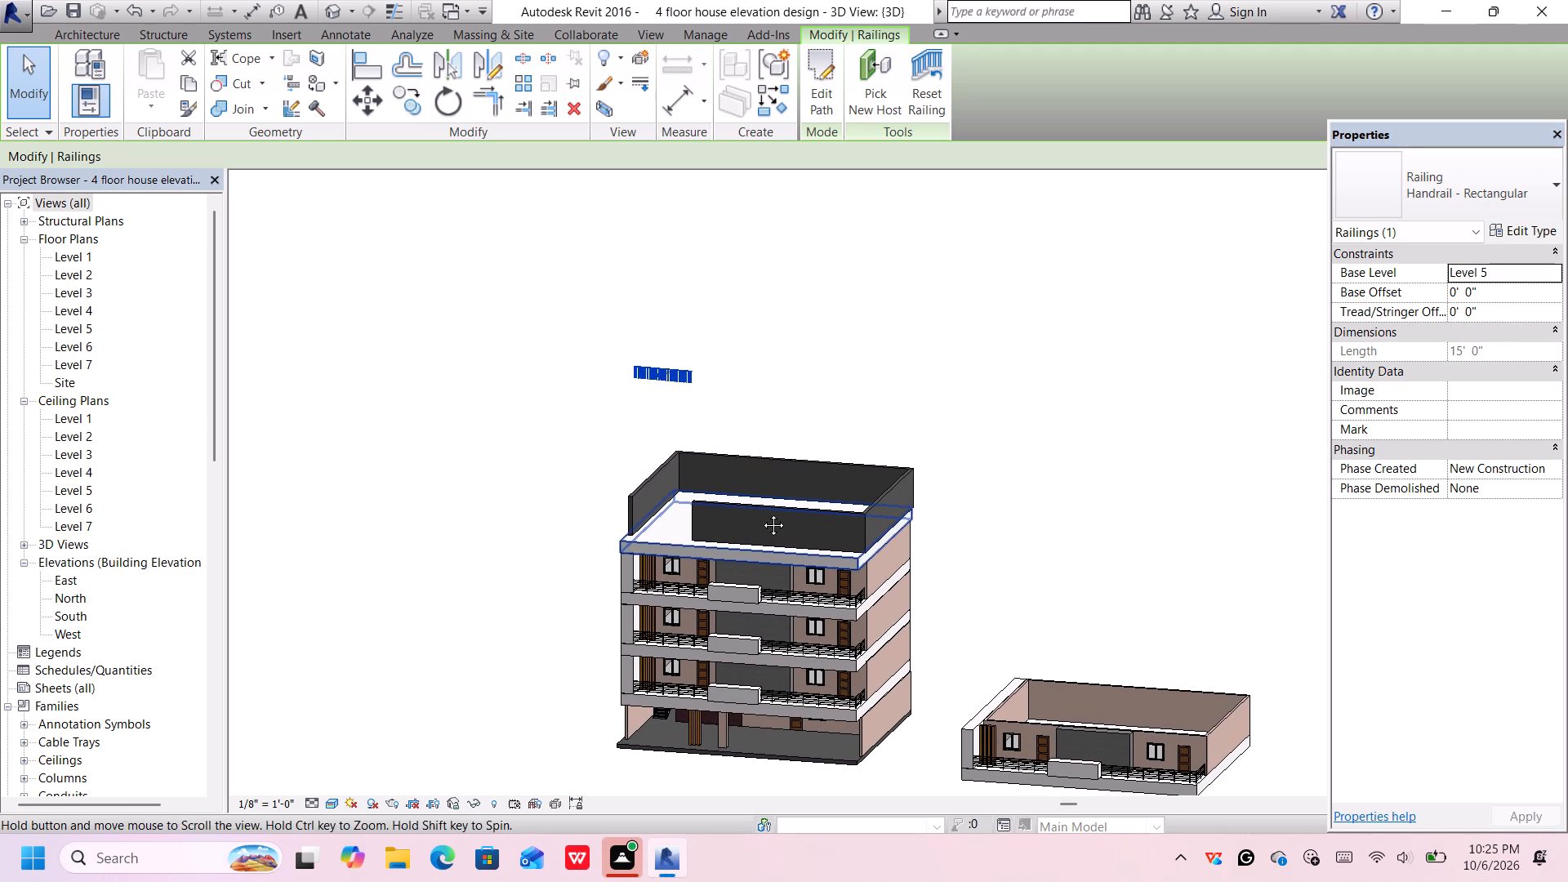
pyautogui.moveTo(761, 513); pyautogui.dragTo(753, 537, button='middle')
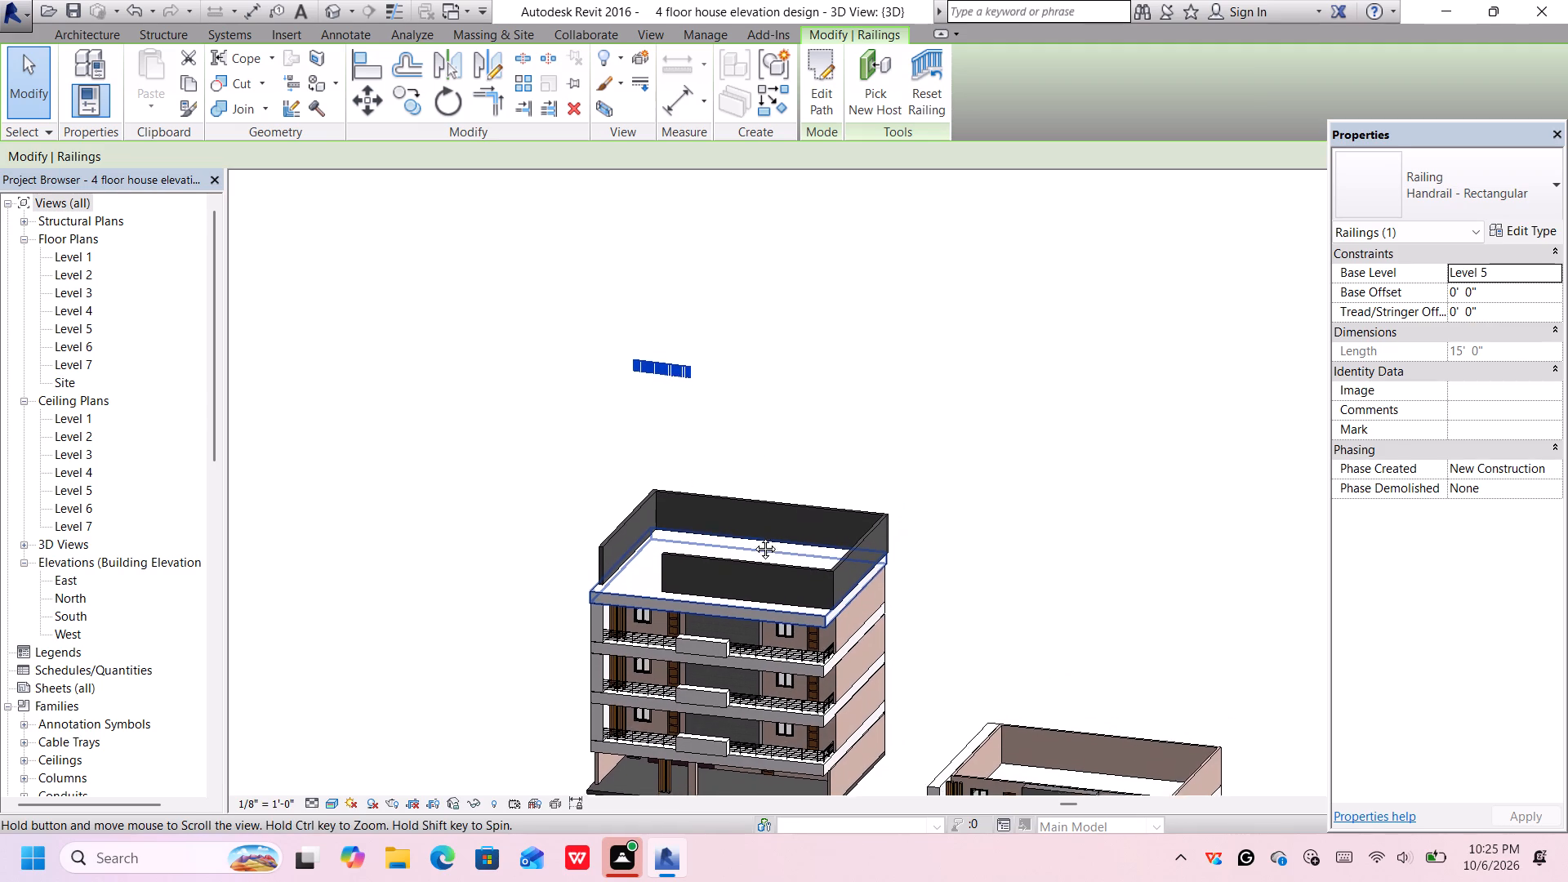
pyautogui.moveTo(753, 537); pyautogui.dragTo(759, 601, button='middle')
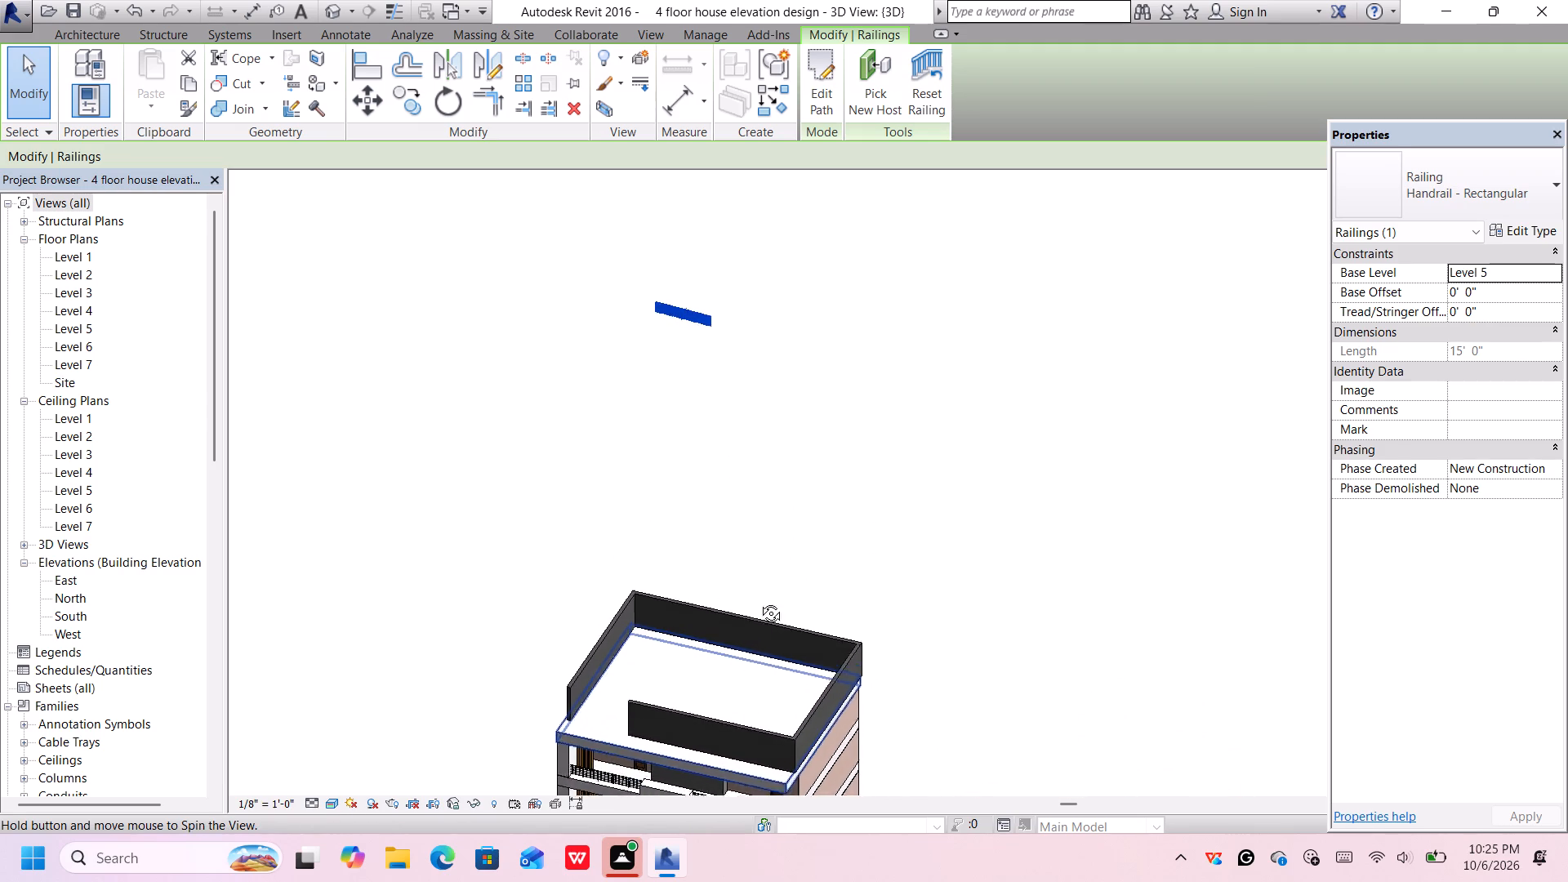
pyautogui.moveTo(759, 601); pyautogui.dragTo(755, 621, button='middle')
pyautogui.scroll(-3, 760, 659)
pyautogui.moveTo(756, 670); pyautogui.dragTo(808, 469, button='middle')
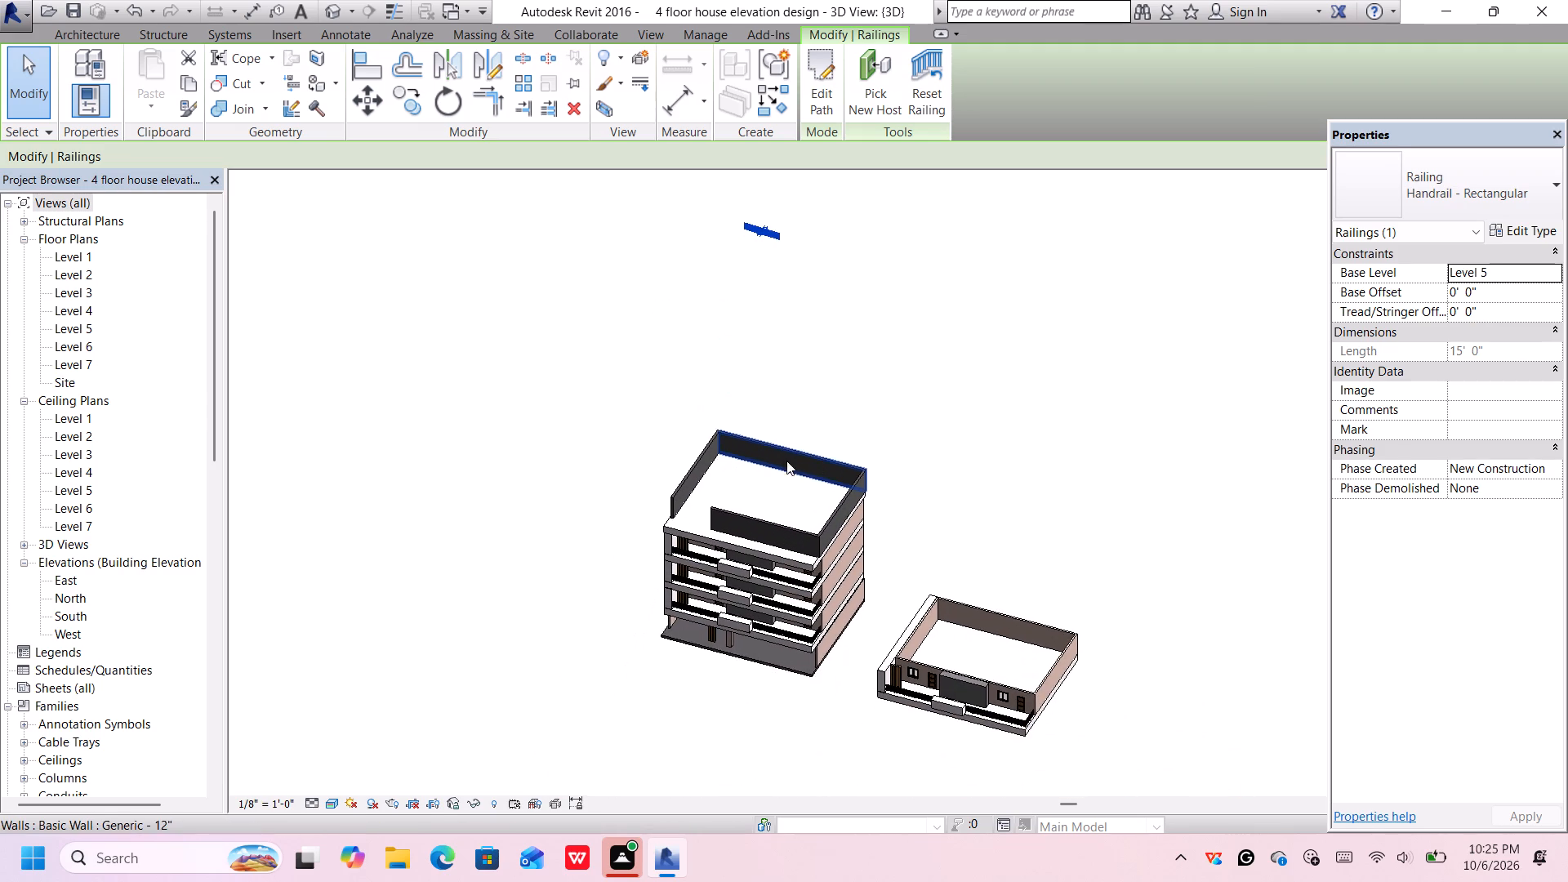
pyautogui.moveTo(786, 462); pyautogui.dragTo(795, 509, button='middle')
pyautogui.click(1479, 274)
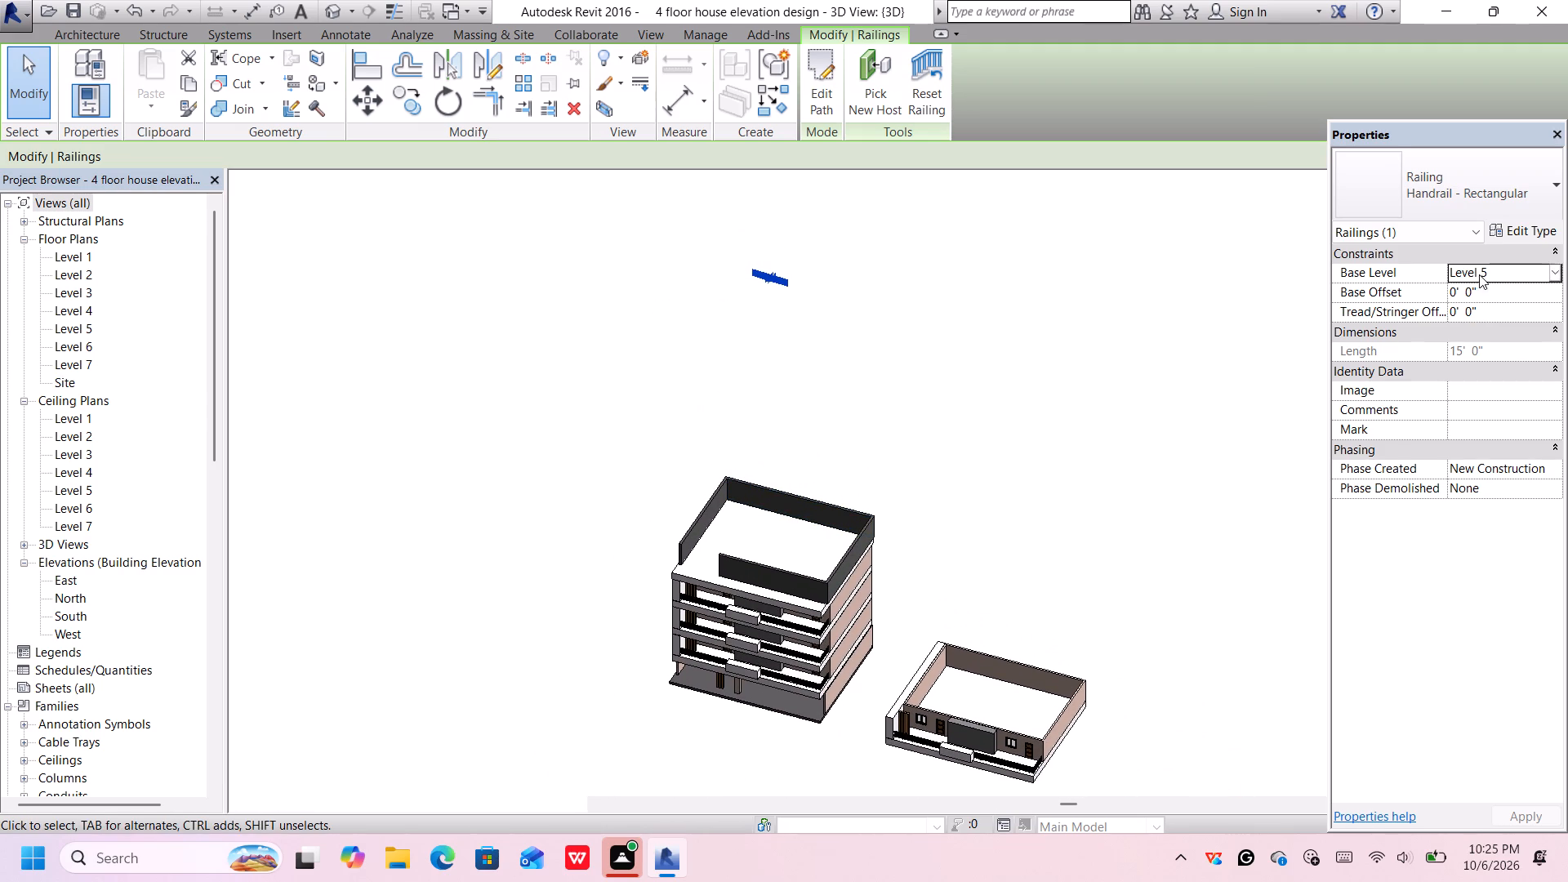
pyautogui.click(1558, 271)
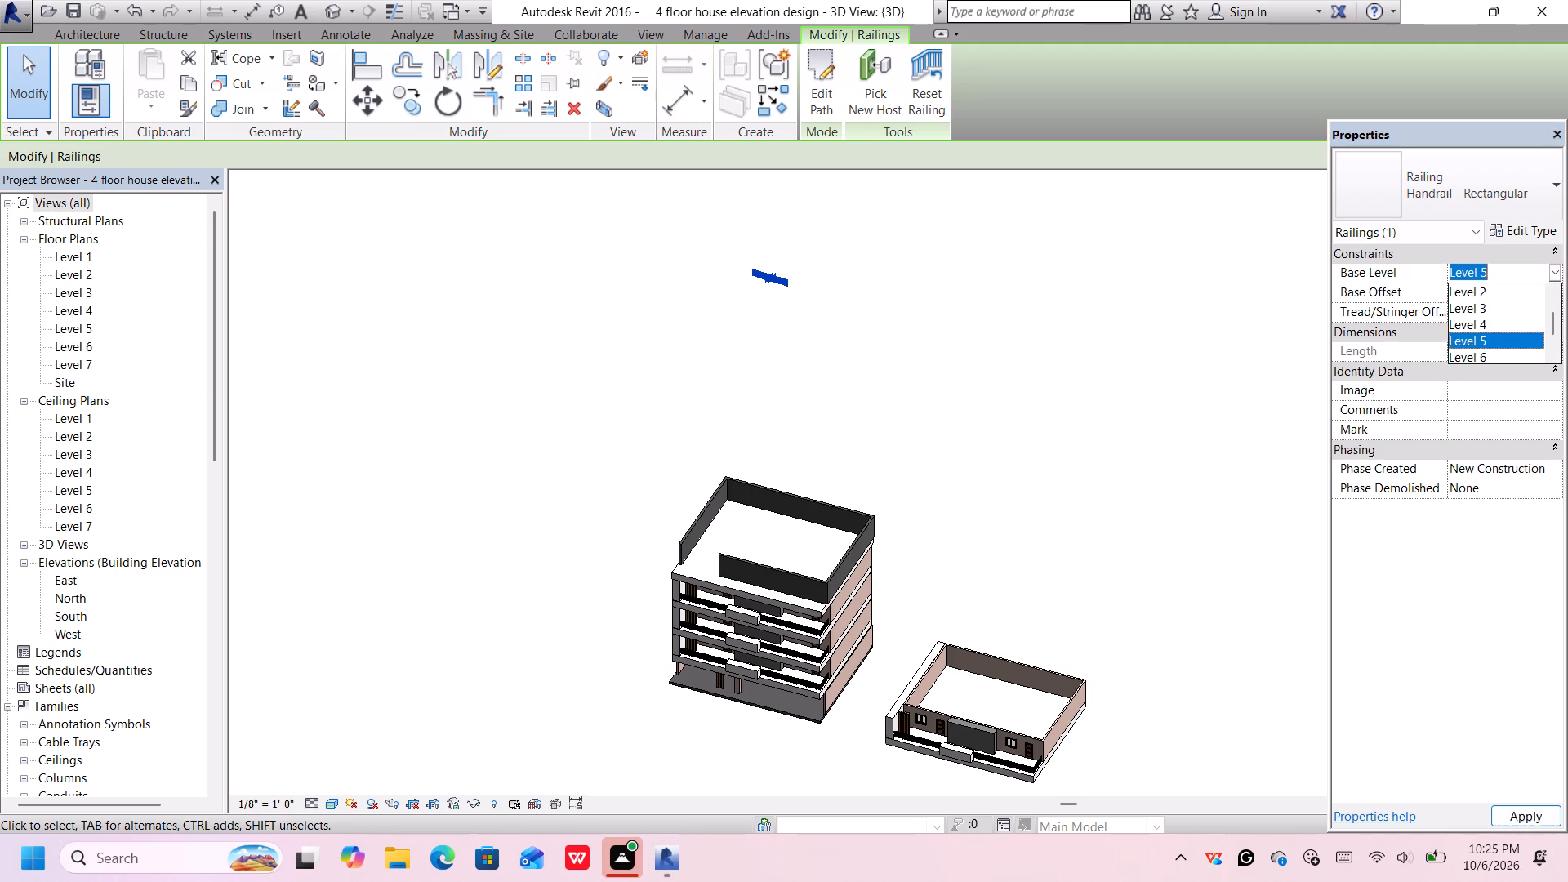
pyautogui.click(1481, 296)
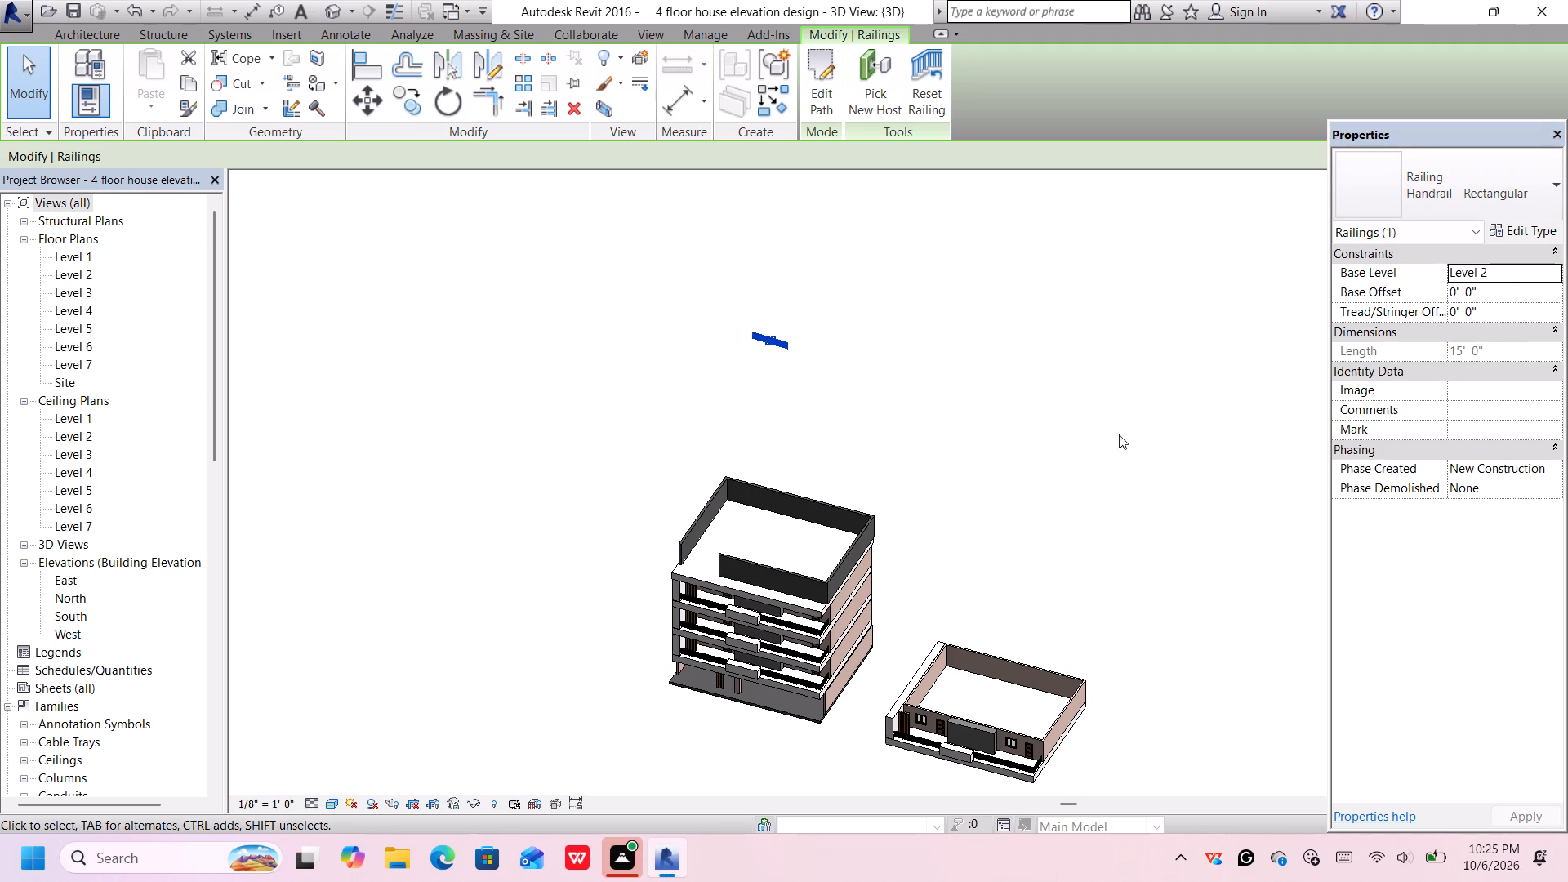
# Move the railing from beside the building to the open gap at the top slab's front edge and dismiss the licence notice.
pyautogui.scroll(2, 887, 548)
pyautogui.moveTo(948, 462); pyautogui.dragTo(954, 430, button='middle')
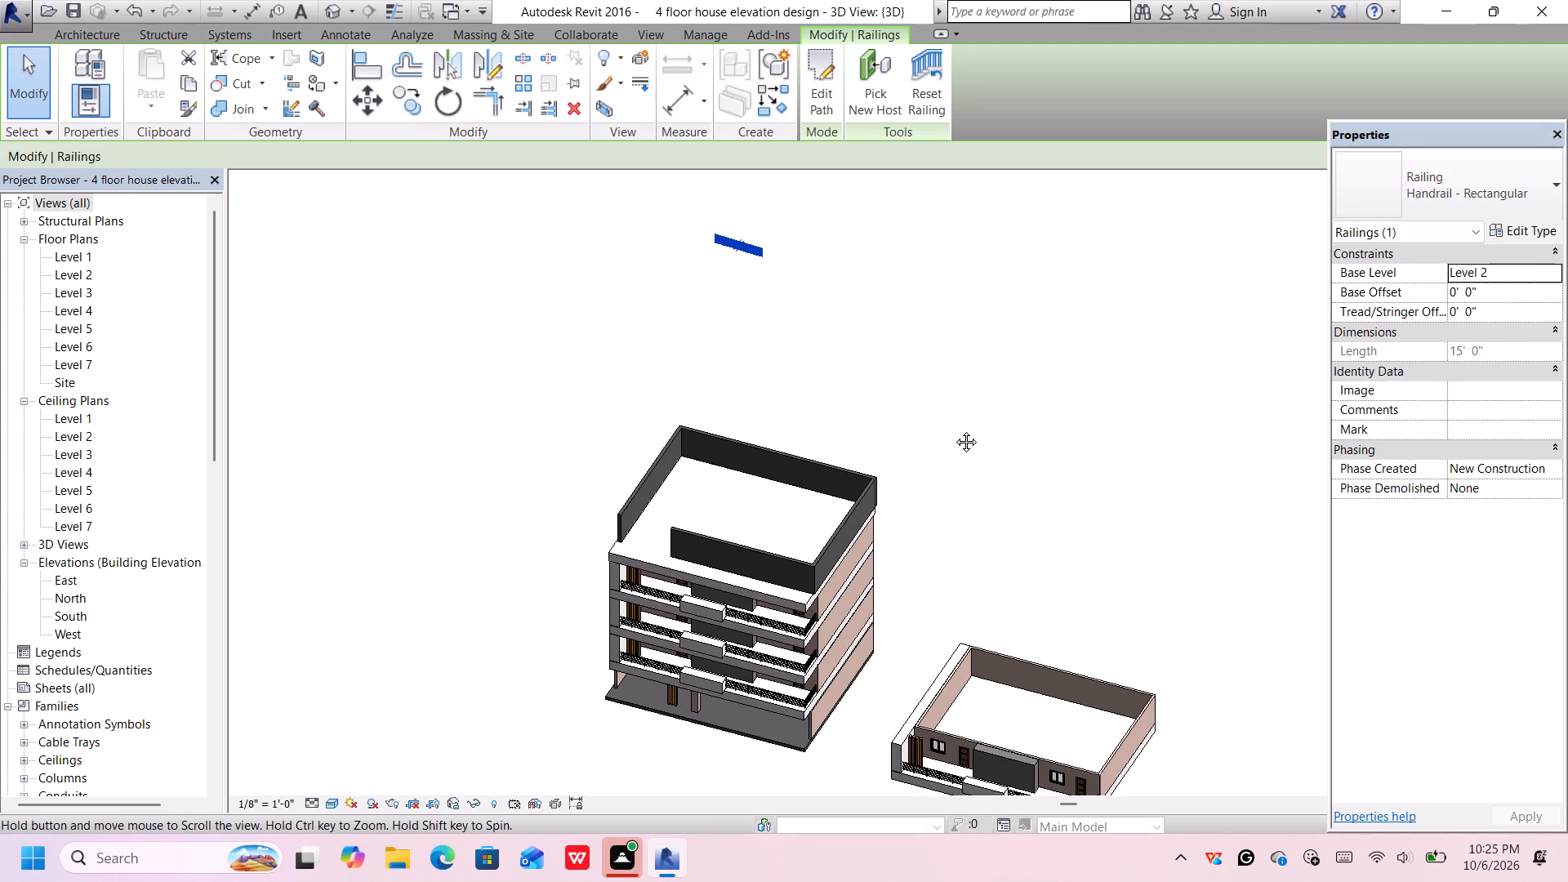
pyautogui.moveTo(954, 430); pyautogui.dragTo(969, 318, button='middle')
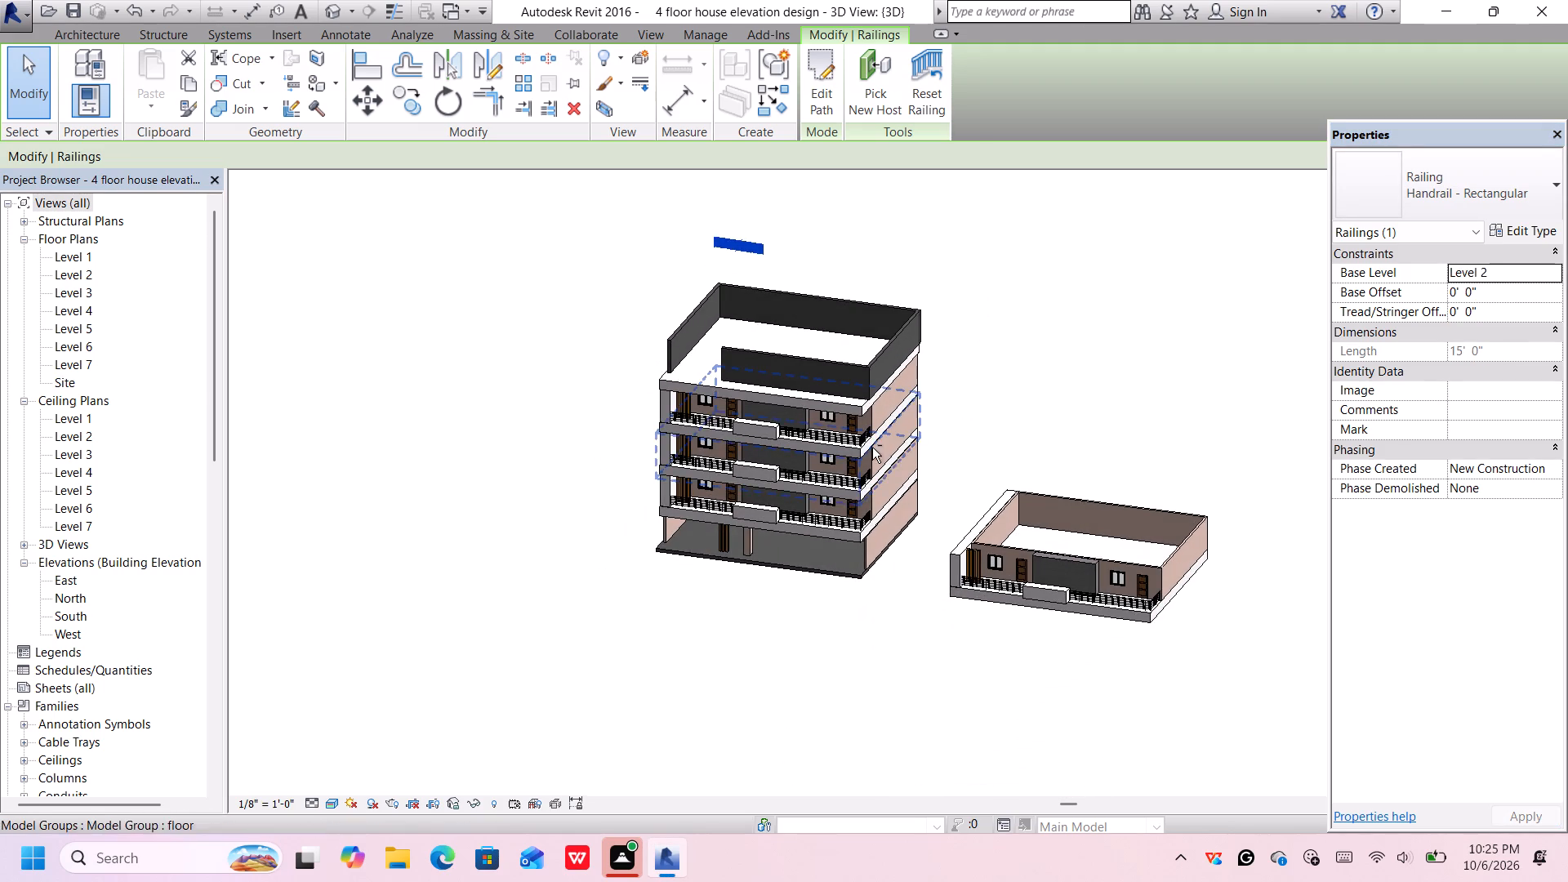
pyautogui.keyDown('shift'); pyautogui.moveTo(872, 448); pyautogui.dragTo(934, 325, button='middle'); pyautogui.keyUp('shift')
pyautogui.keyDown('shift'); pyautogui.middleClick(934, 326); pyautogui.keyUp('shift')
pyautogui.keyDown('shift'); pyautogui.moveTo(932, 342); pyautogui.dragTo(929, 363, button='middle'); pyautogui.keyUp('shift')
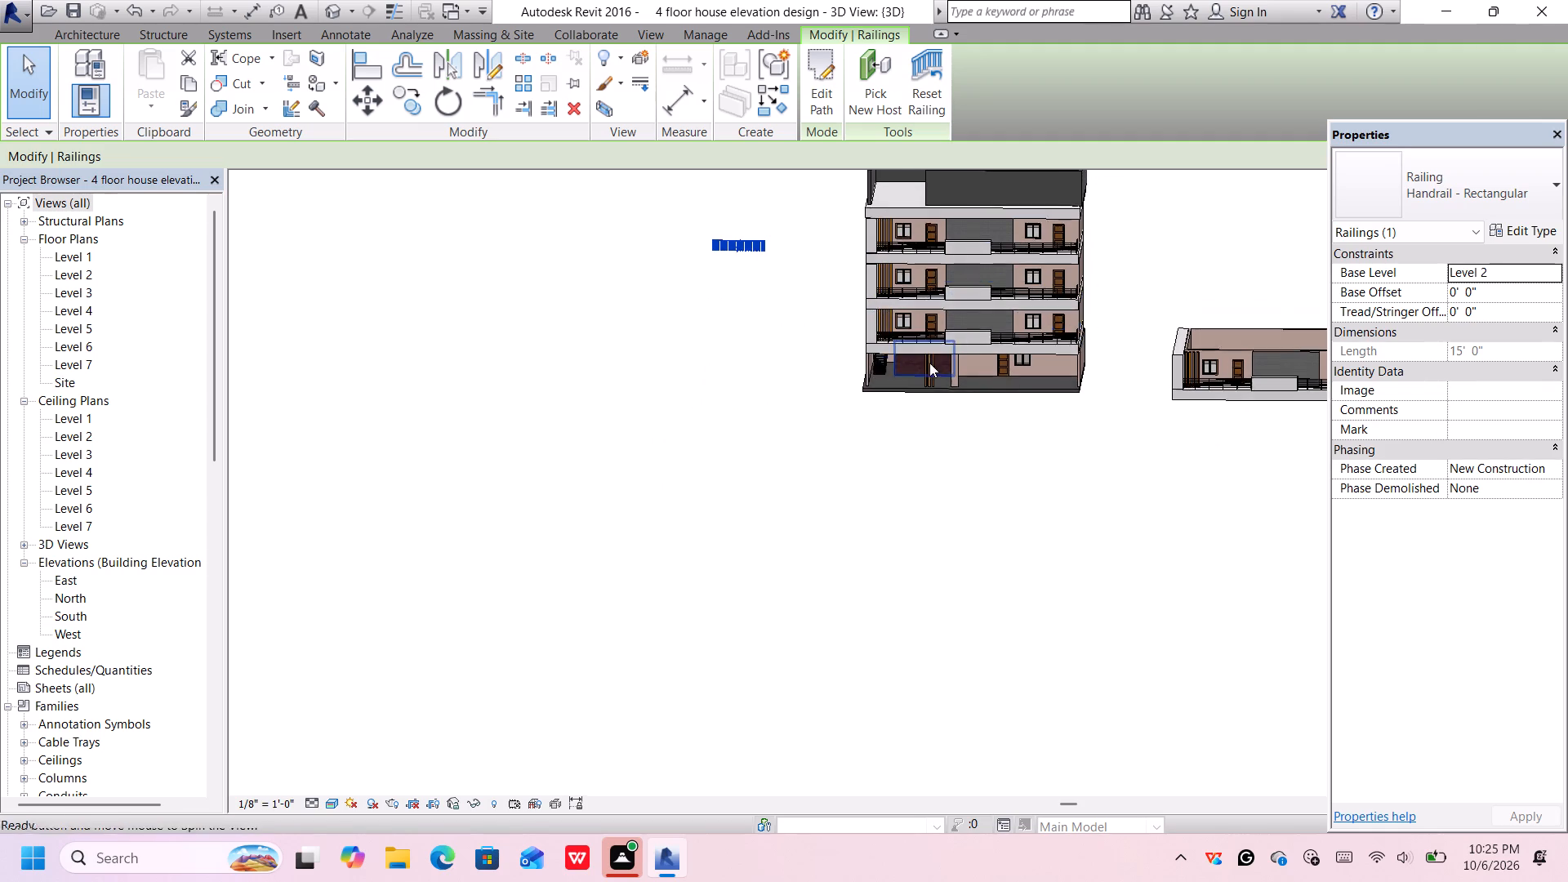
pyautogui.keyDown('shift'); pyautogui.moveTo(893, 277); pyautogui.dragTo(896, 355, button='middle'); pyautogui.keyUp('shift')
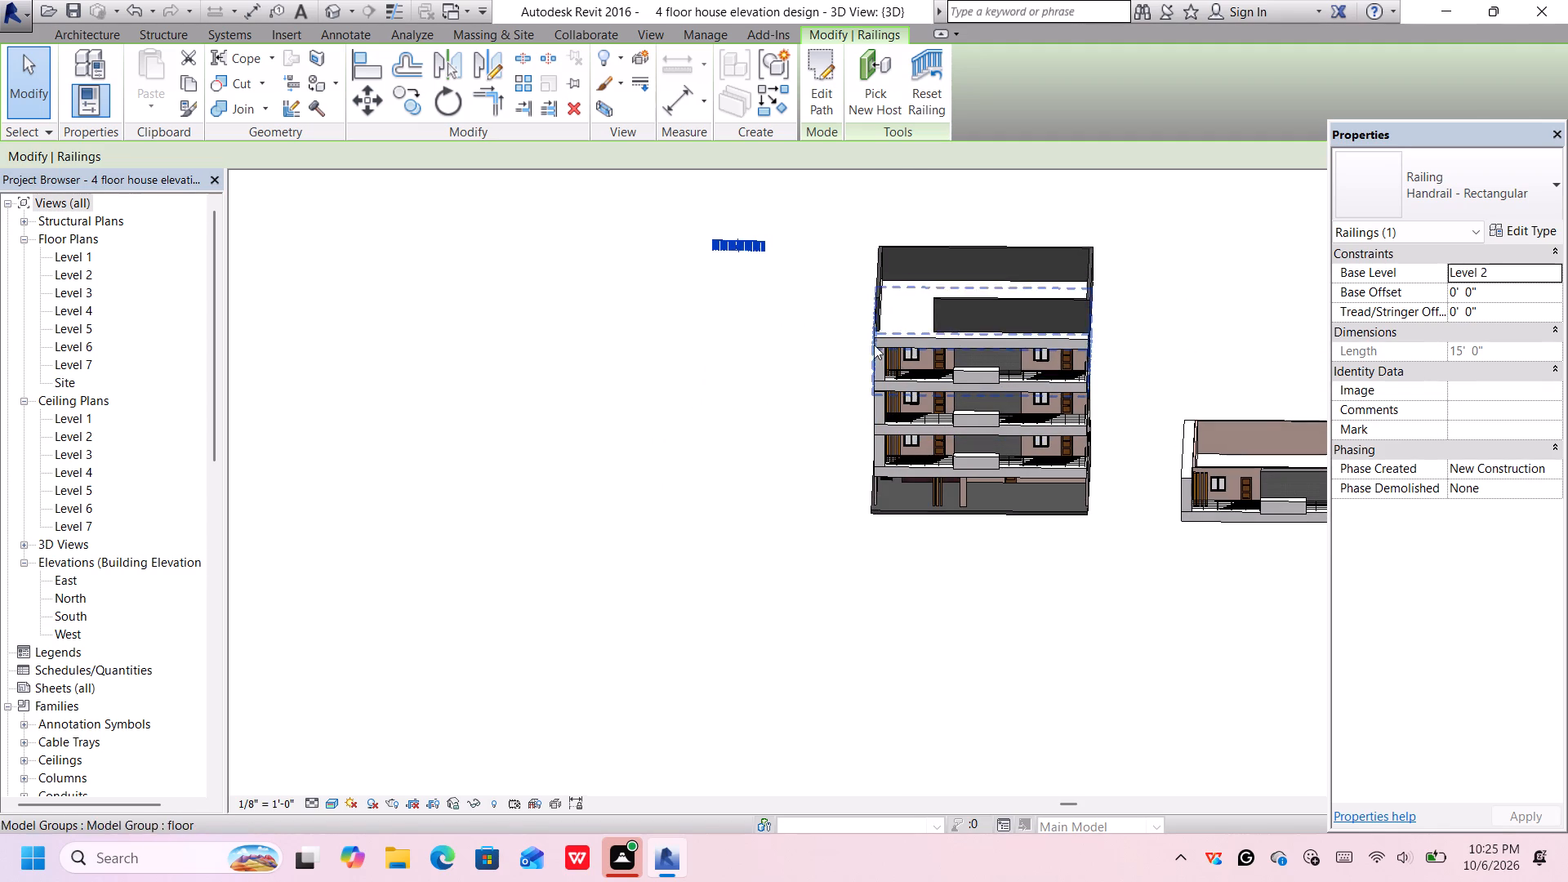
pyautogui.moveTo(721, 250); pyautogui.dragTo(898, 340)
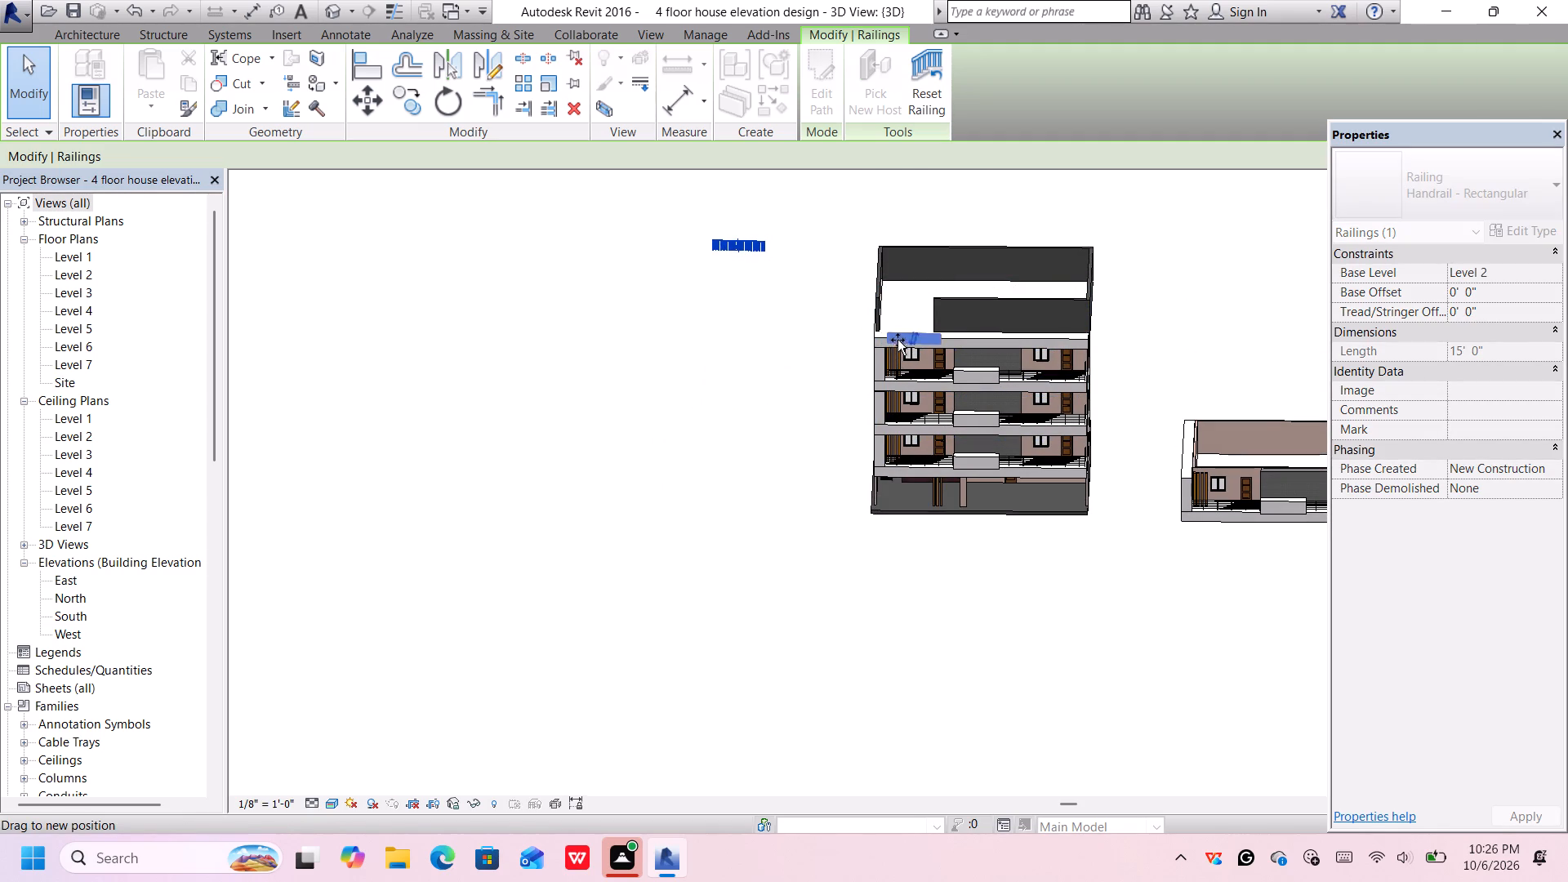
pyautogui.moveTo(898, 340); pyautogui.dragTo(898, 329)
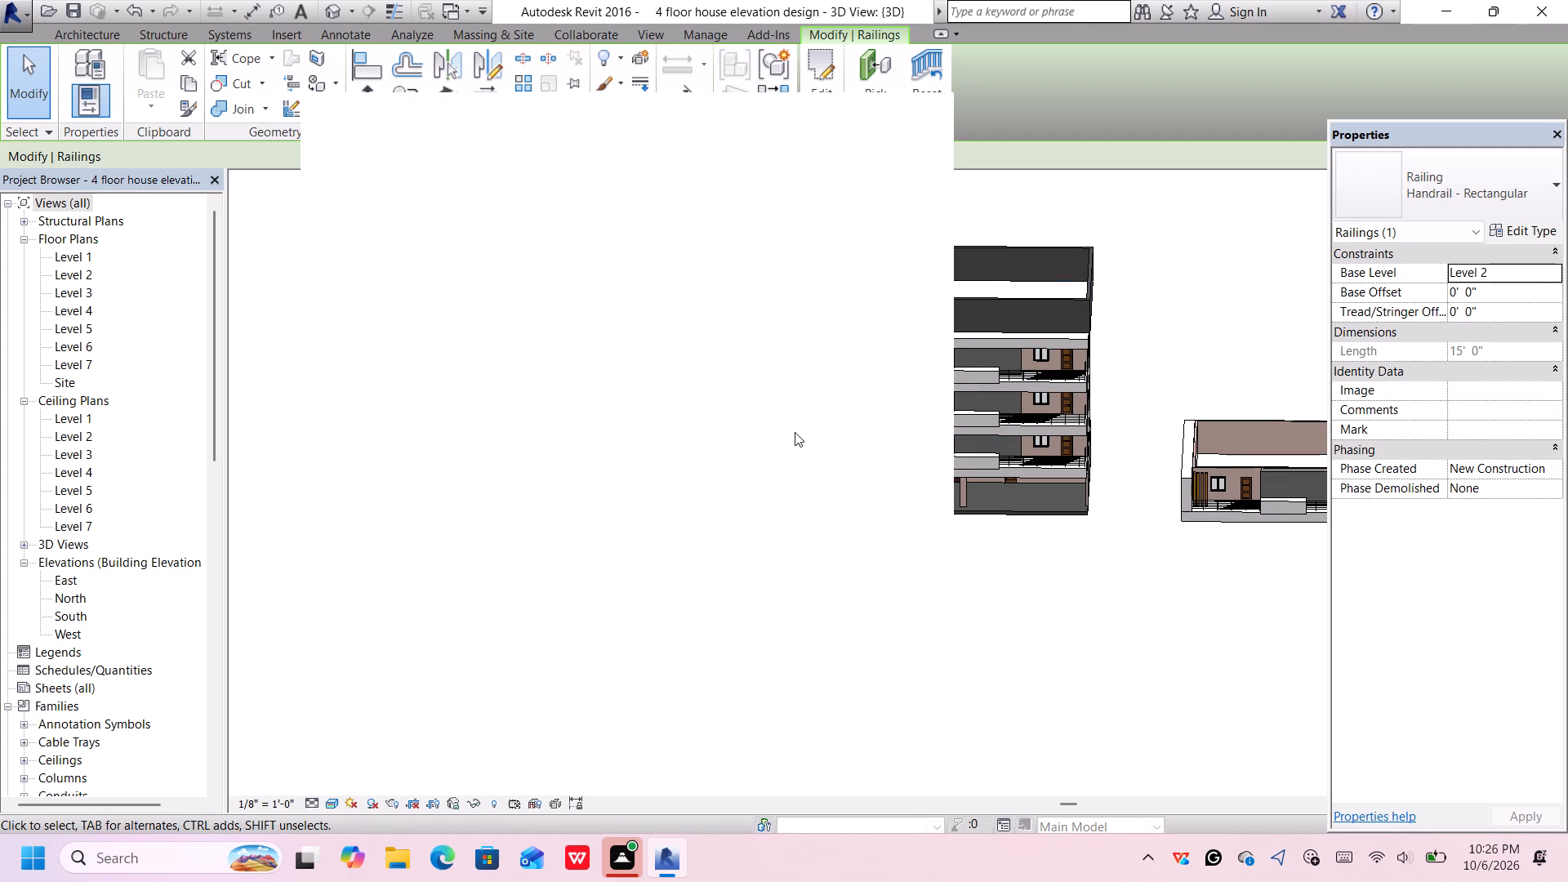
pyautogui.middleClick(795, 432)
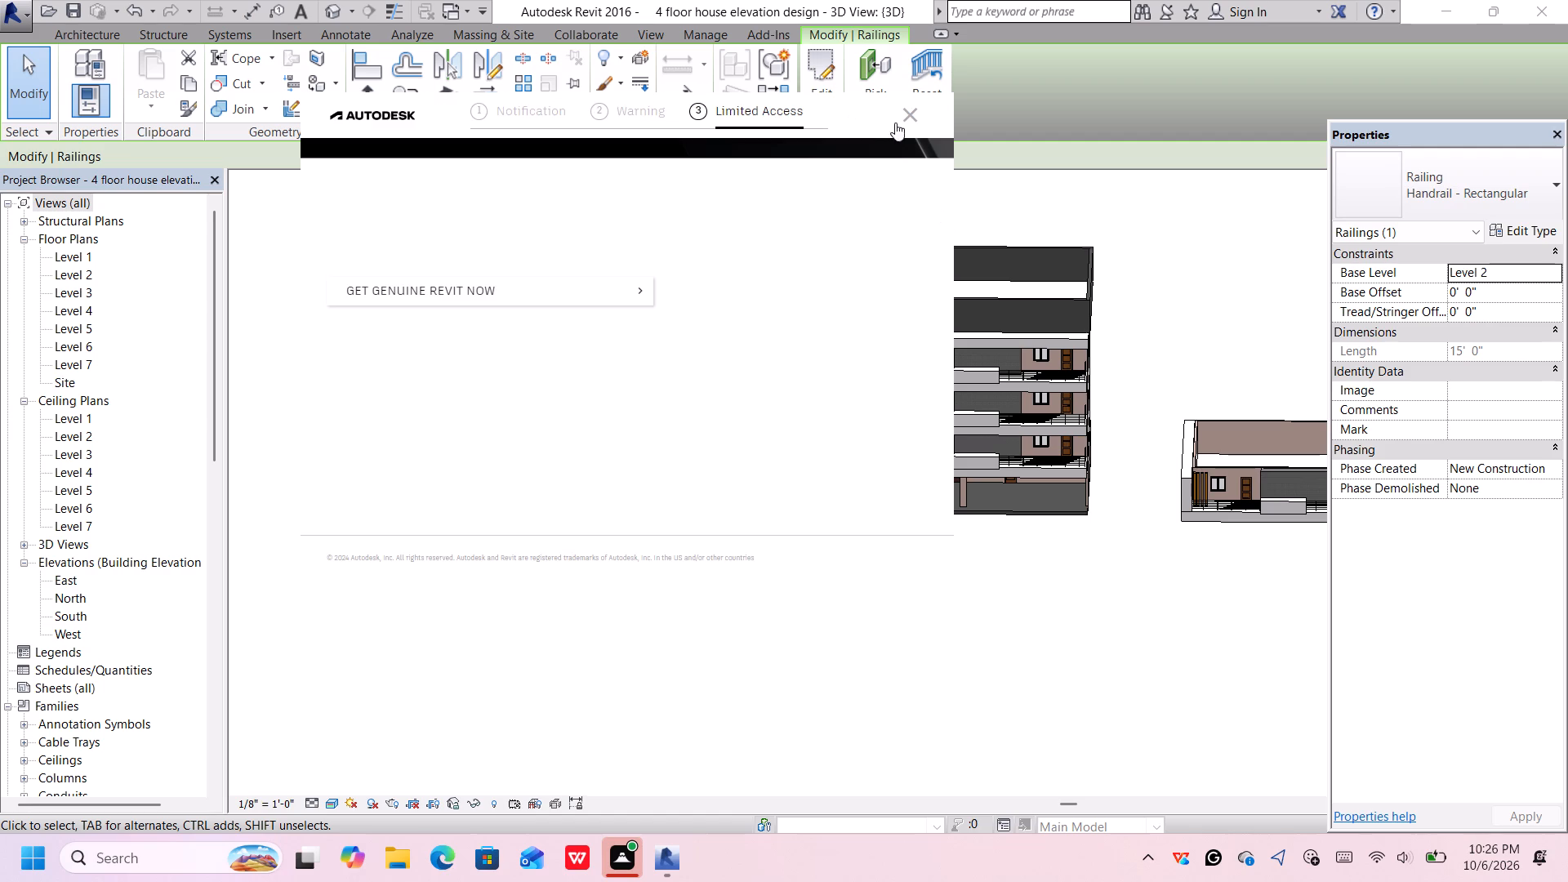
pyautogui.click(903, 121)
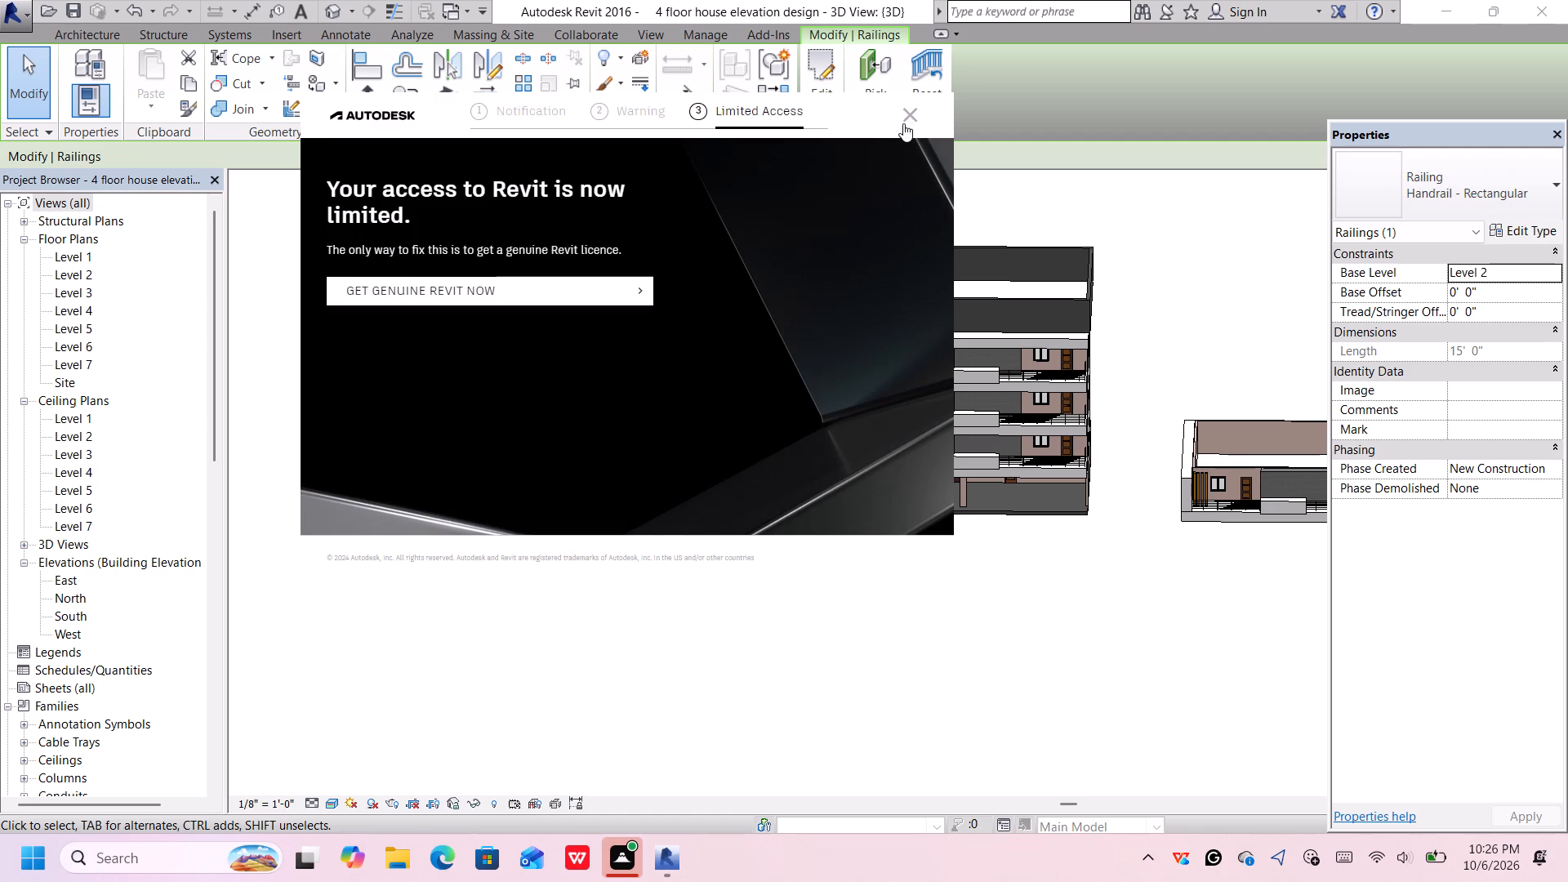
pyautogui.click(910, 113)
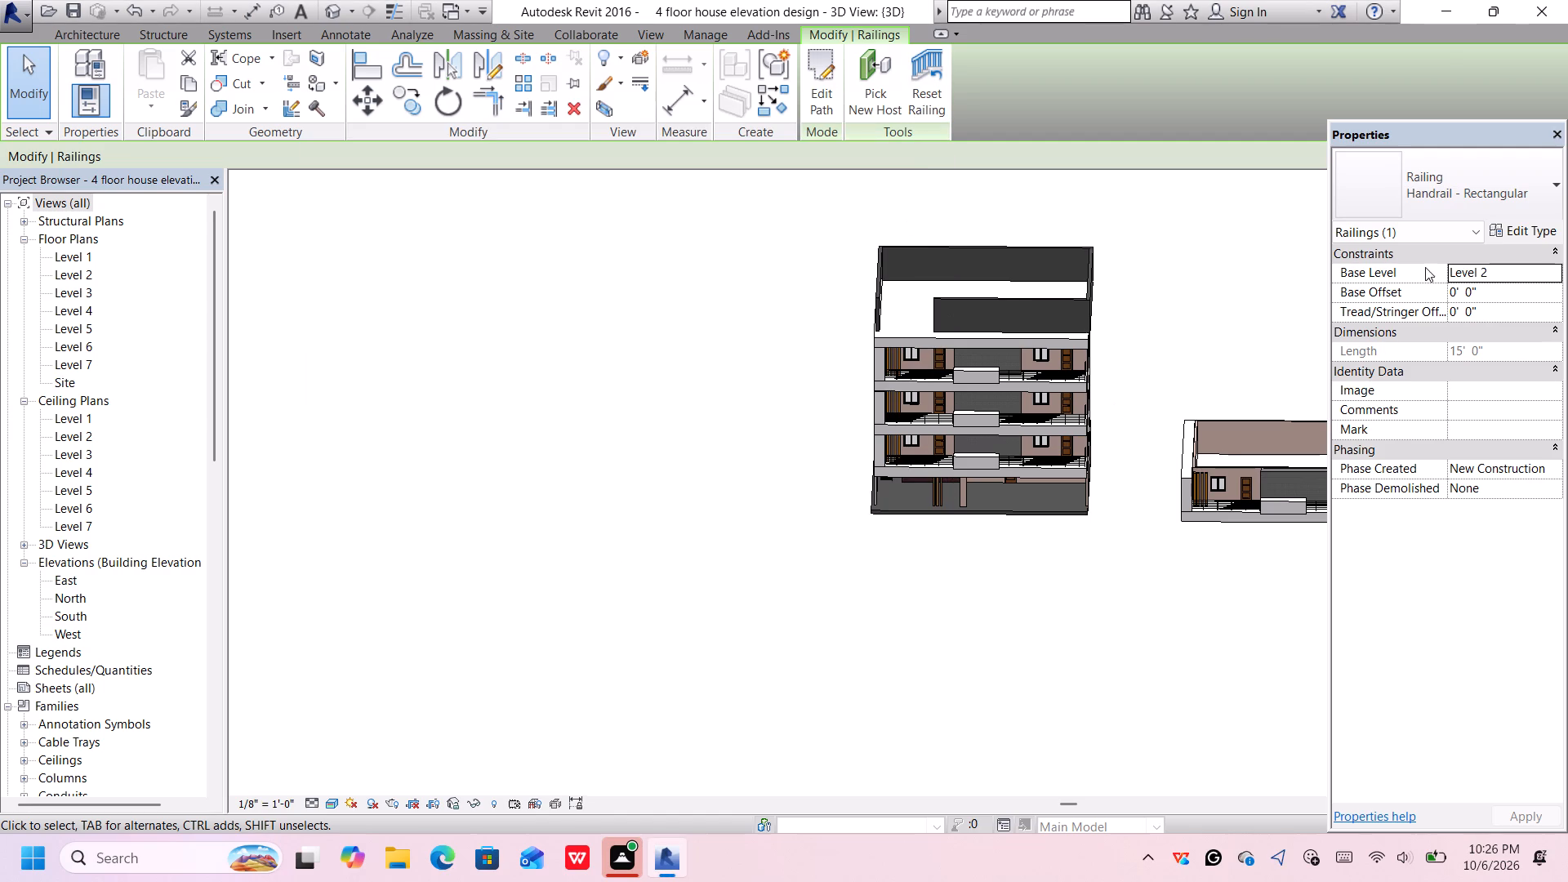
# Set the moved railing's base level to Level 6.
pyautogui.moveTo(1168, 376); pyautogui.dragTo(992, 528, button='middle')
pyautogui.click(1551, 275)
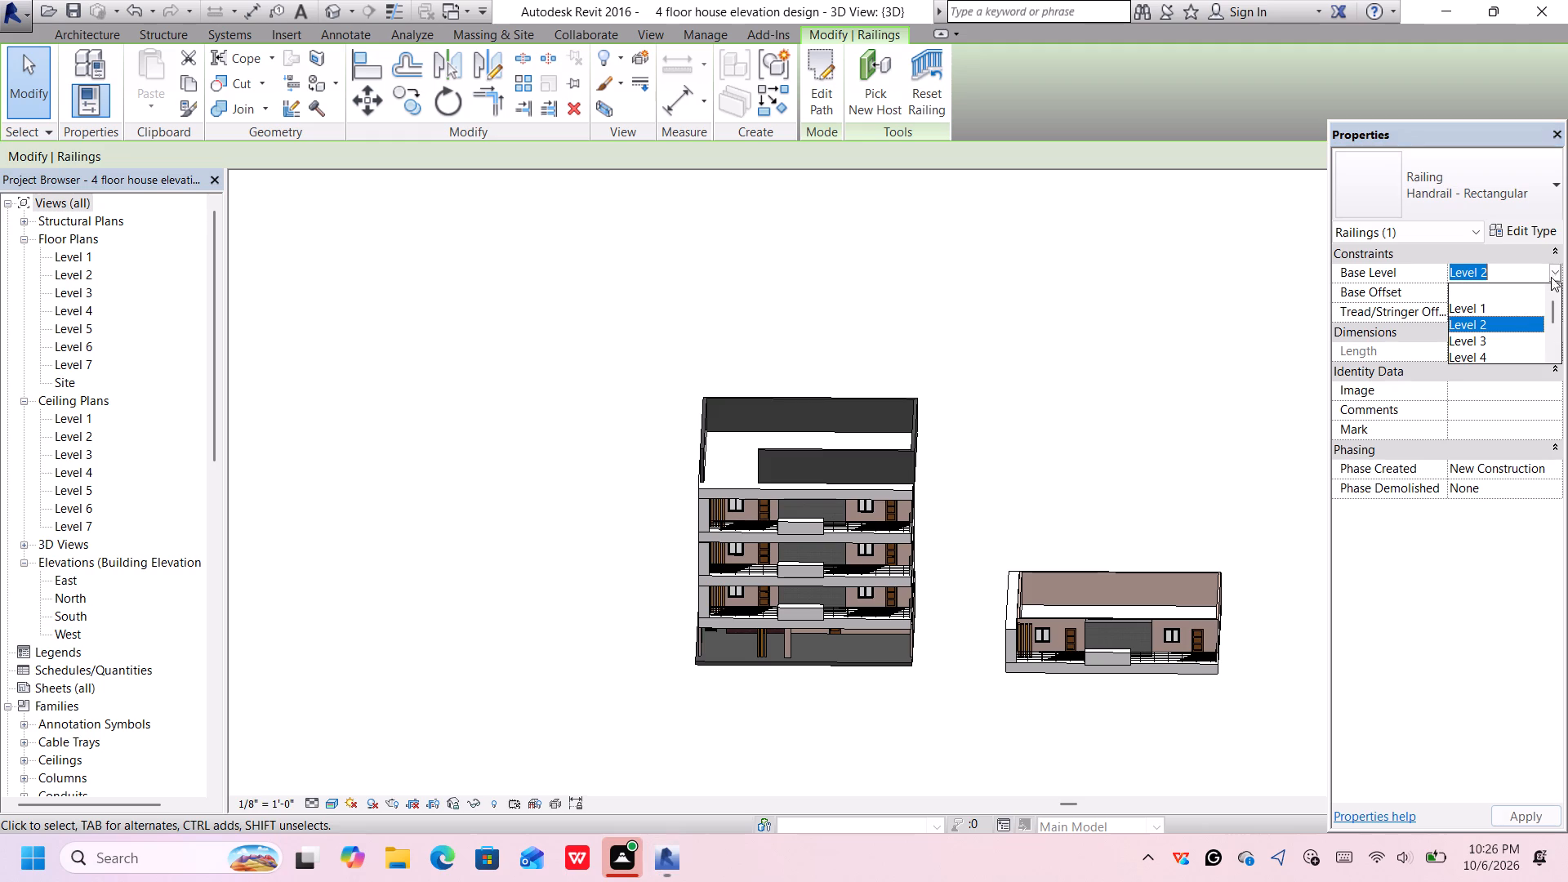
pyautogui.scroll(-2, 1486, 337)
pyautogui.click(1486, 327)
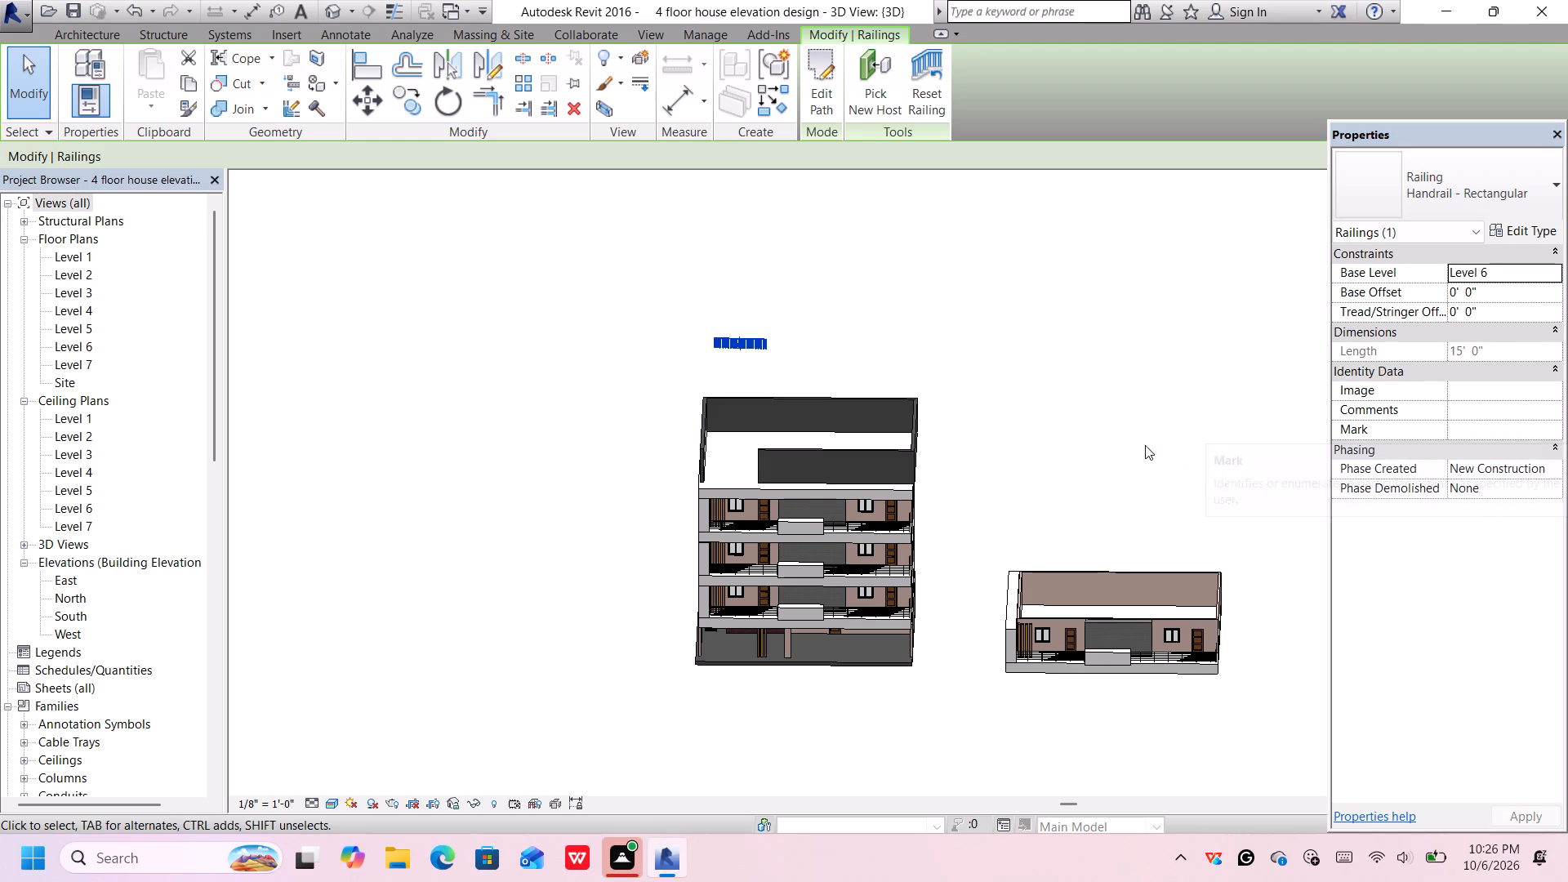
# Move the railing forward into the gap between the side wall and the front wall on the top slab.
pyautogui.scroll(1, 950, 456)
pyautogui.scroll(2, 688, 320)
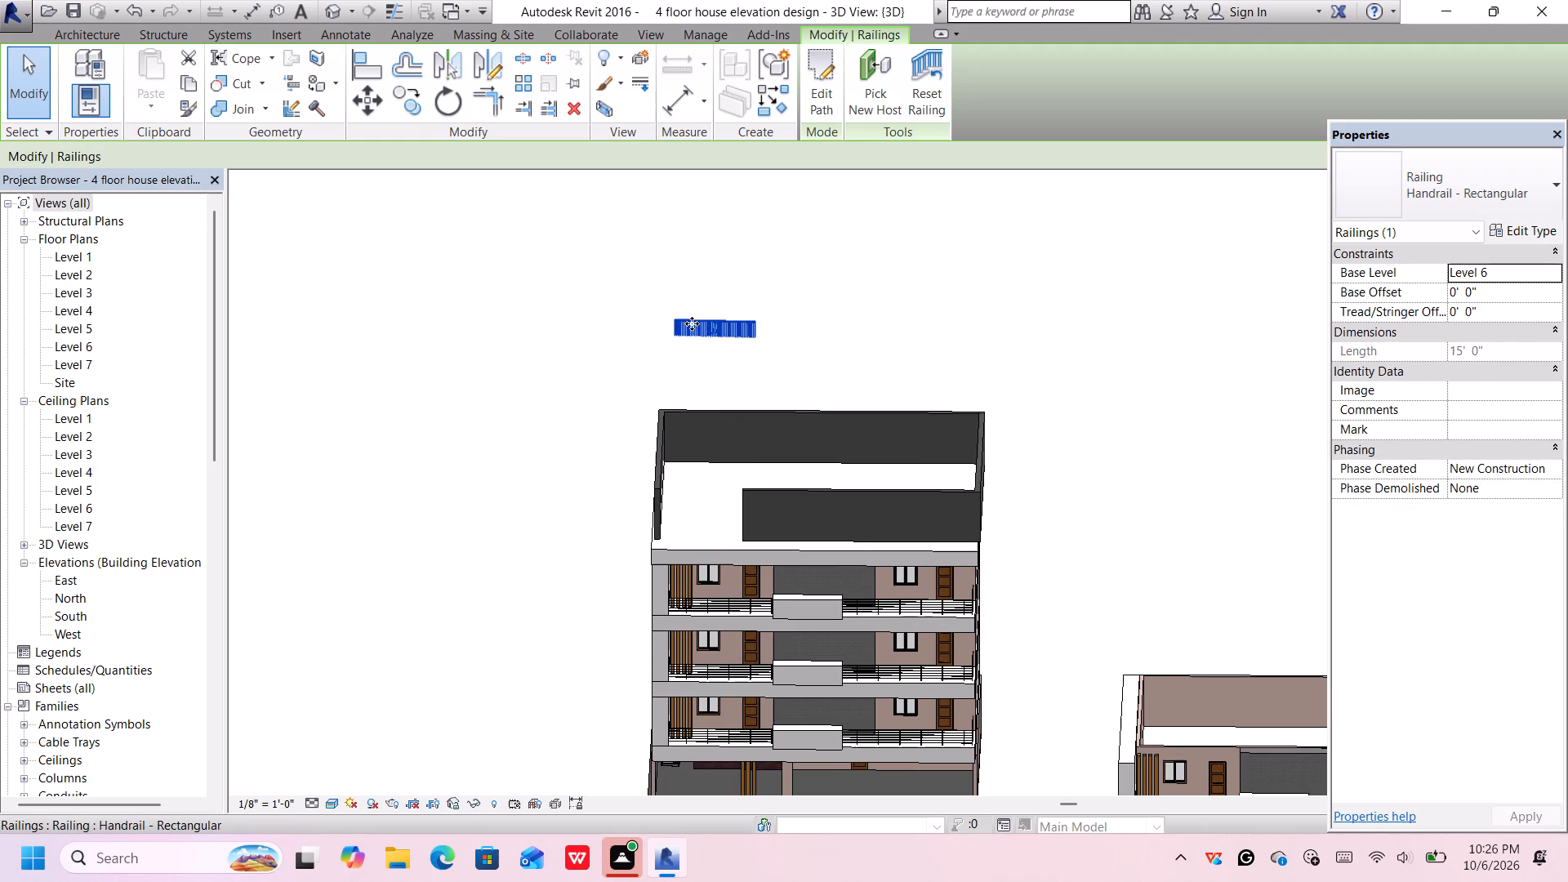
pyautogui.moveTo(692, 323); pyautogui.dragTo(683, 514)
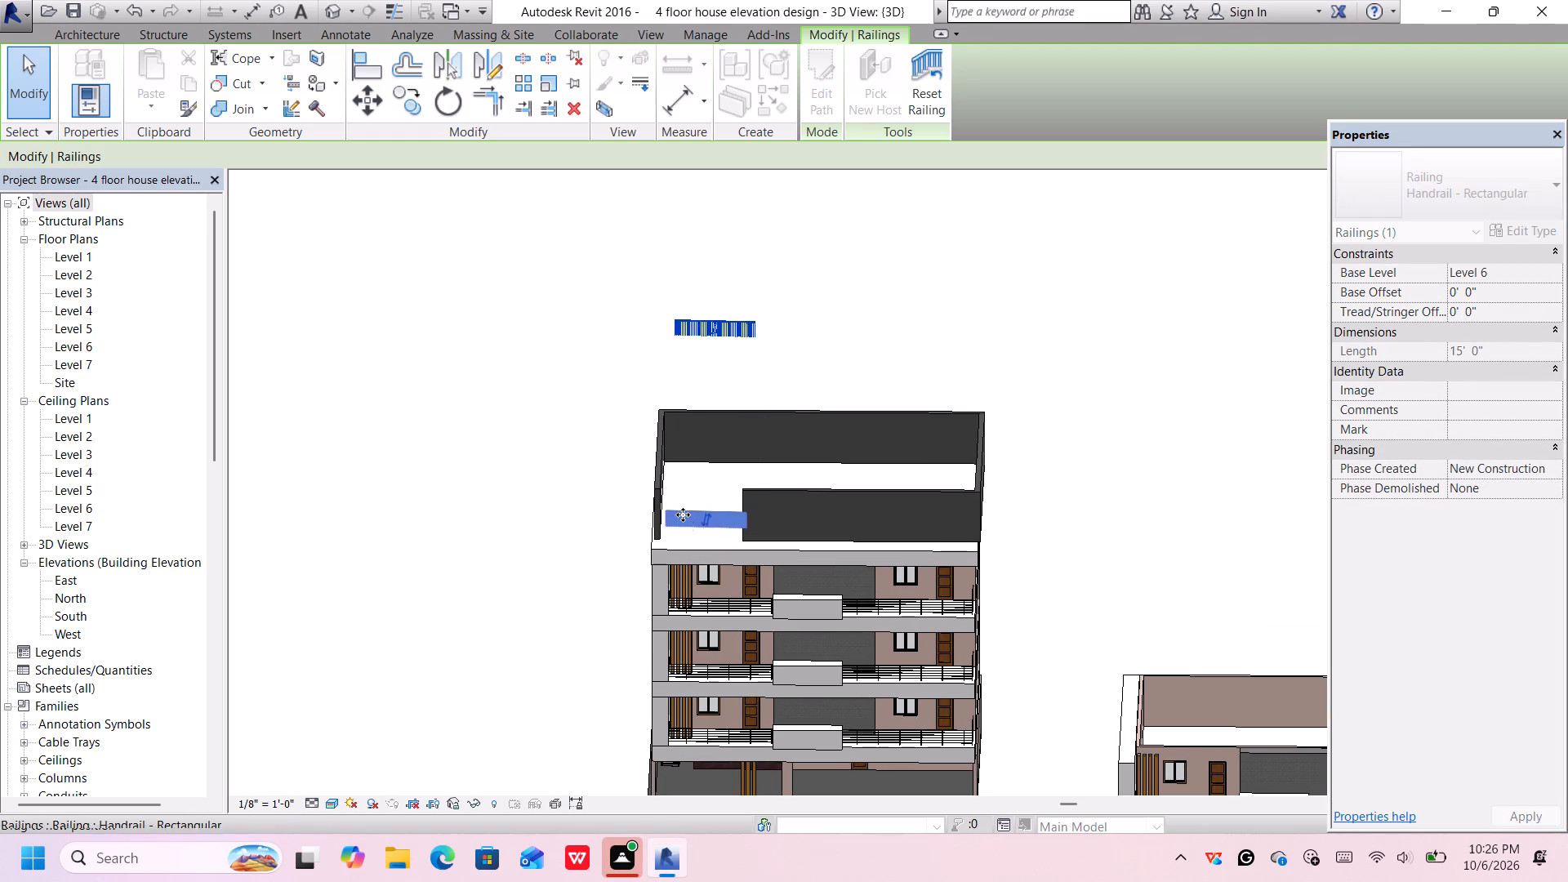
pyautogui.scroll(11, 727, 519)
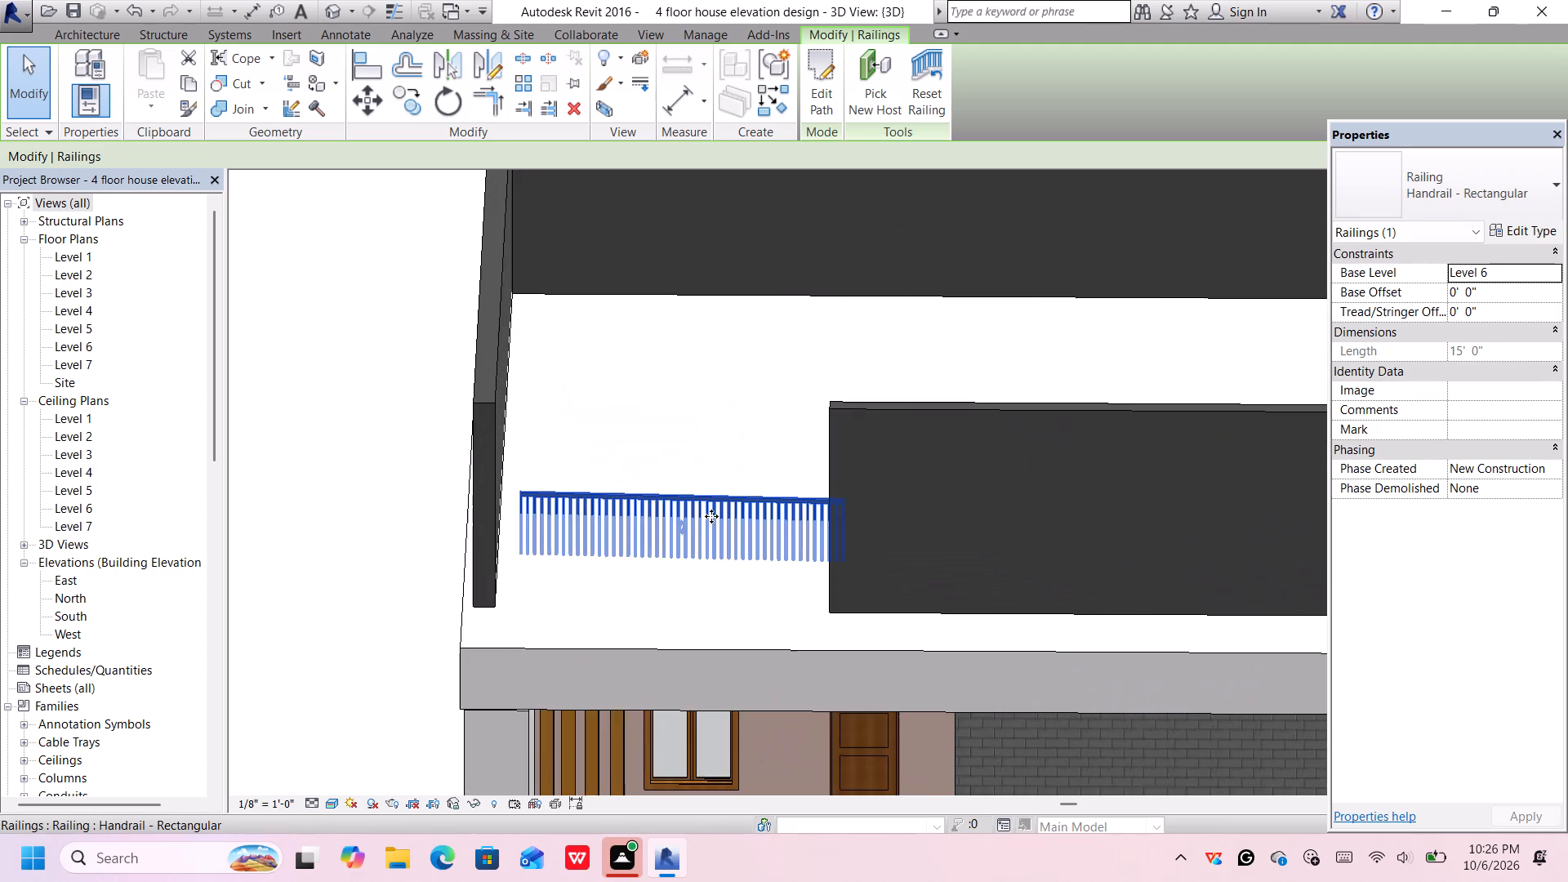
# Change the selected railing's type to Handrail - Pipe.
pyautogui.click(1451, 189)
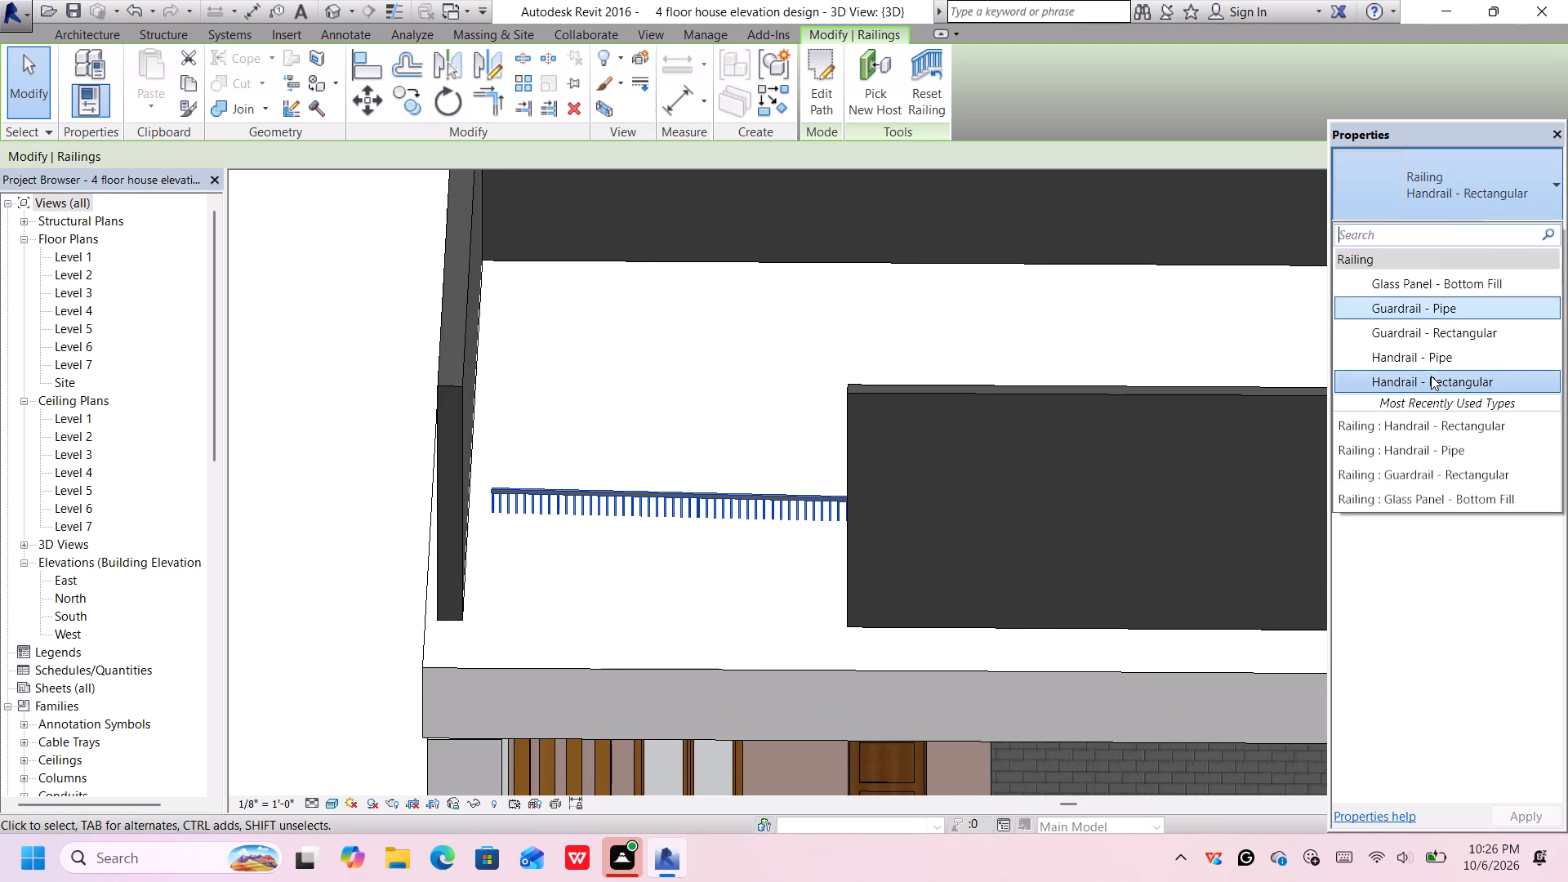
pyautogui.click(1428, 355)
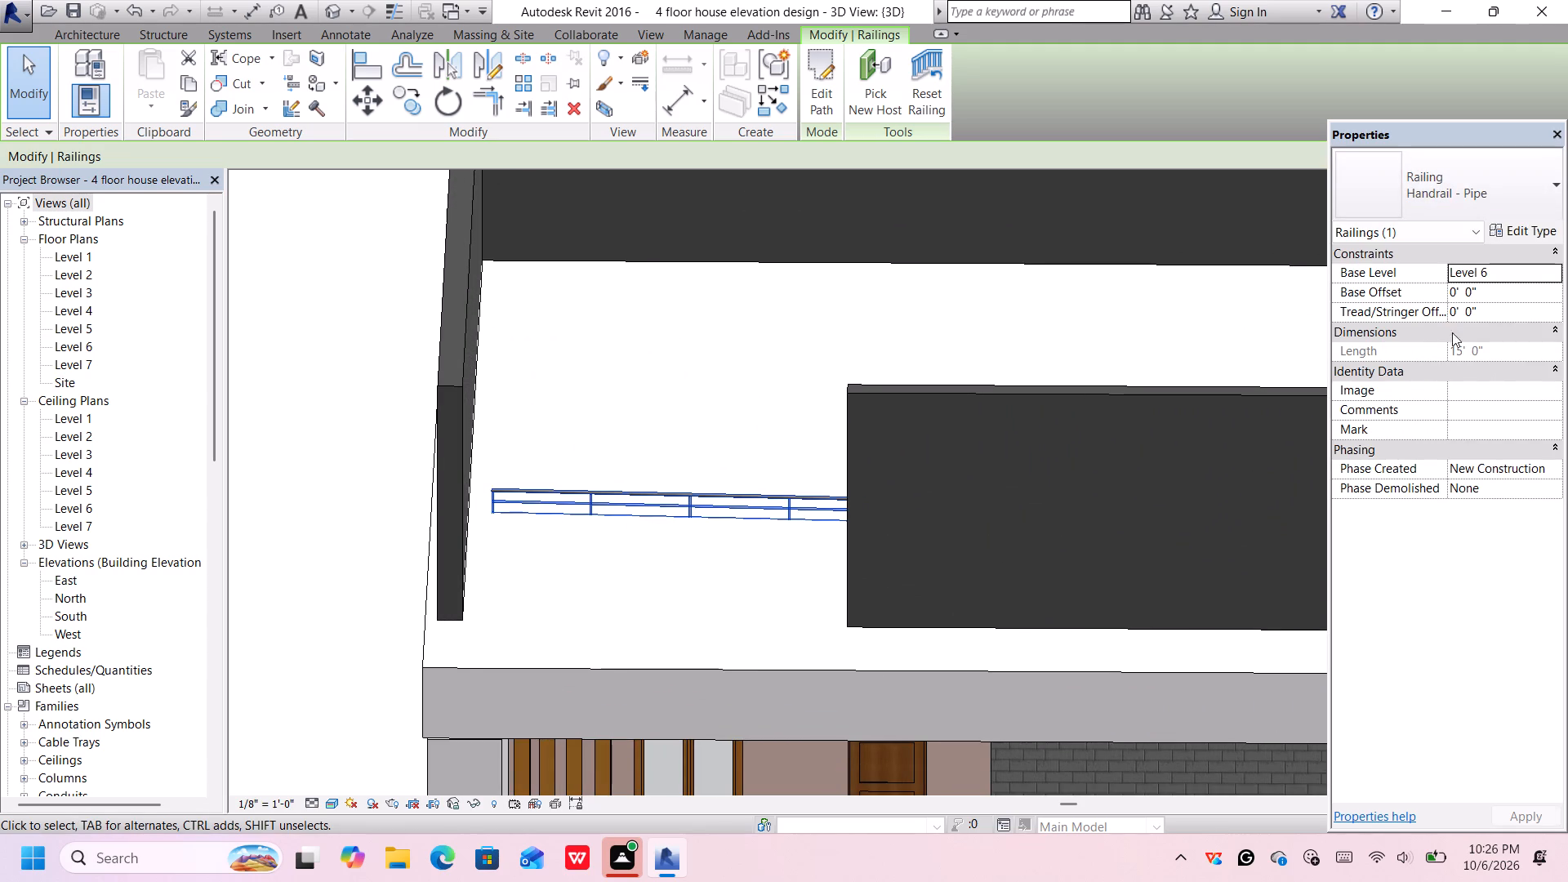
# Set the pipe railing's base level to Level 7.
pyautogui.click(1533, 274)
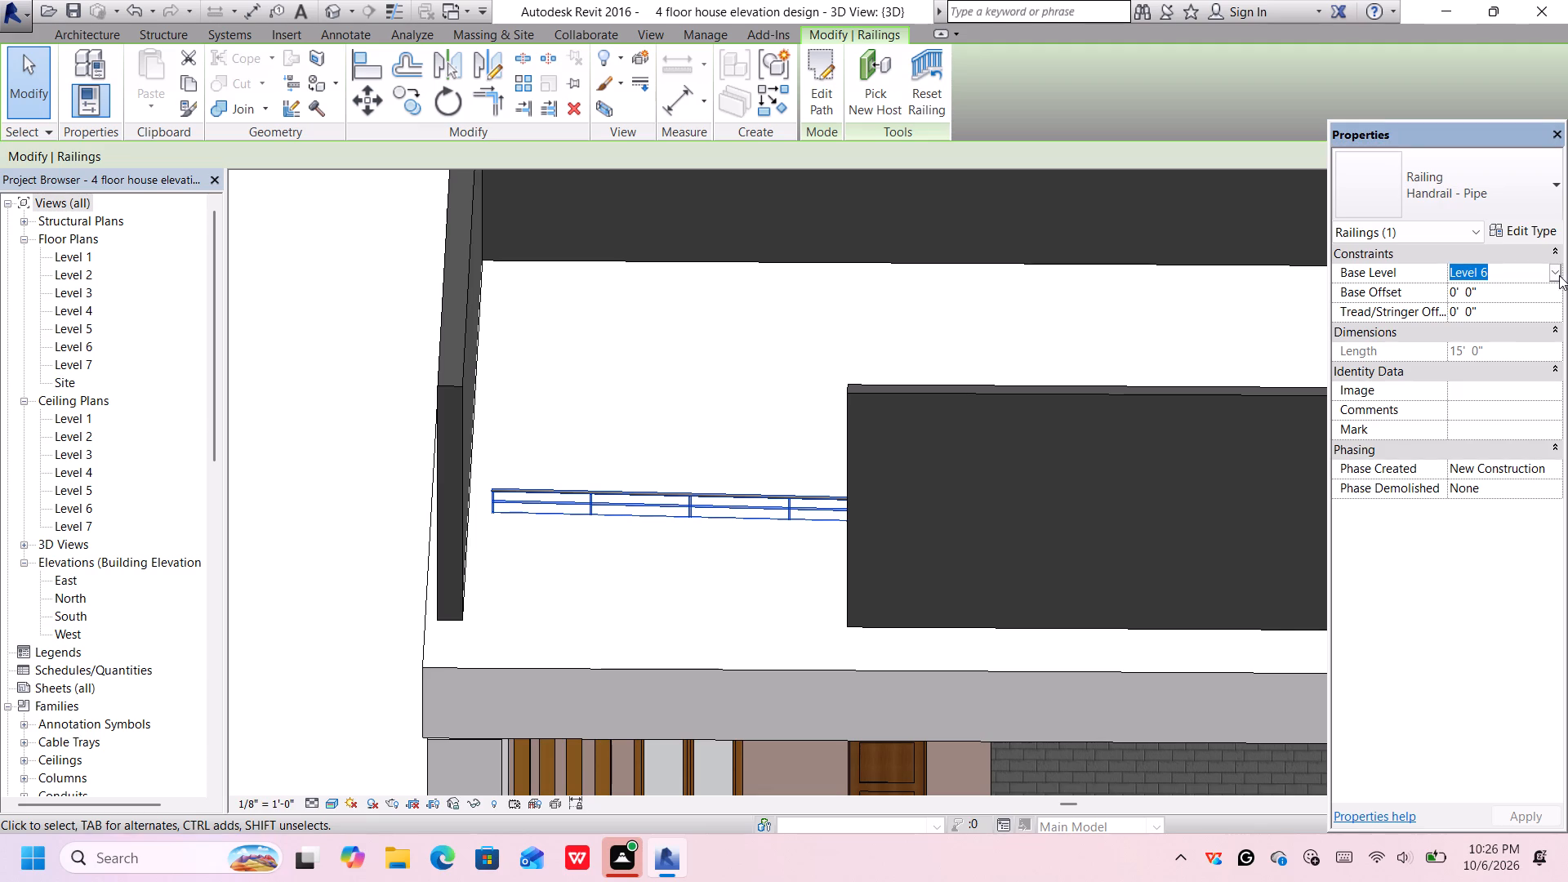
pyautogui.click(1559, 275)
pyautogui.click(1495, 347)
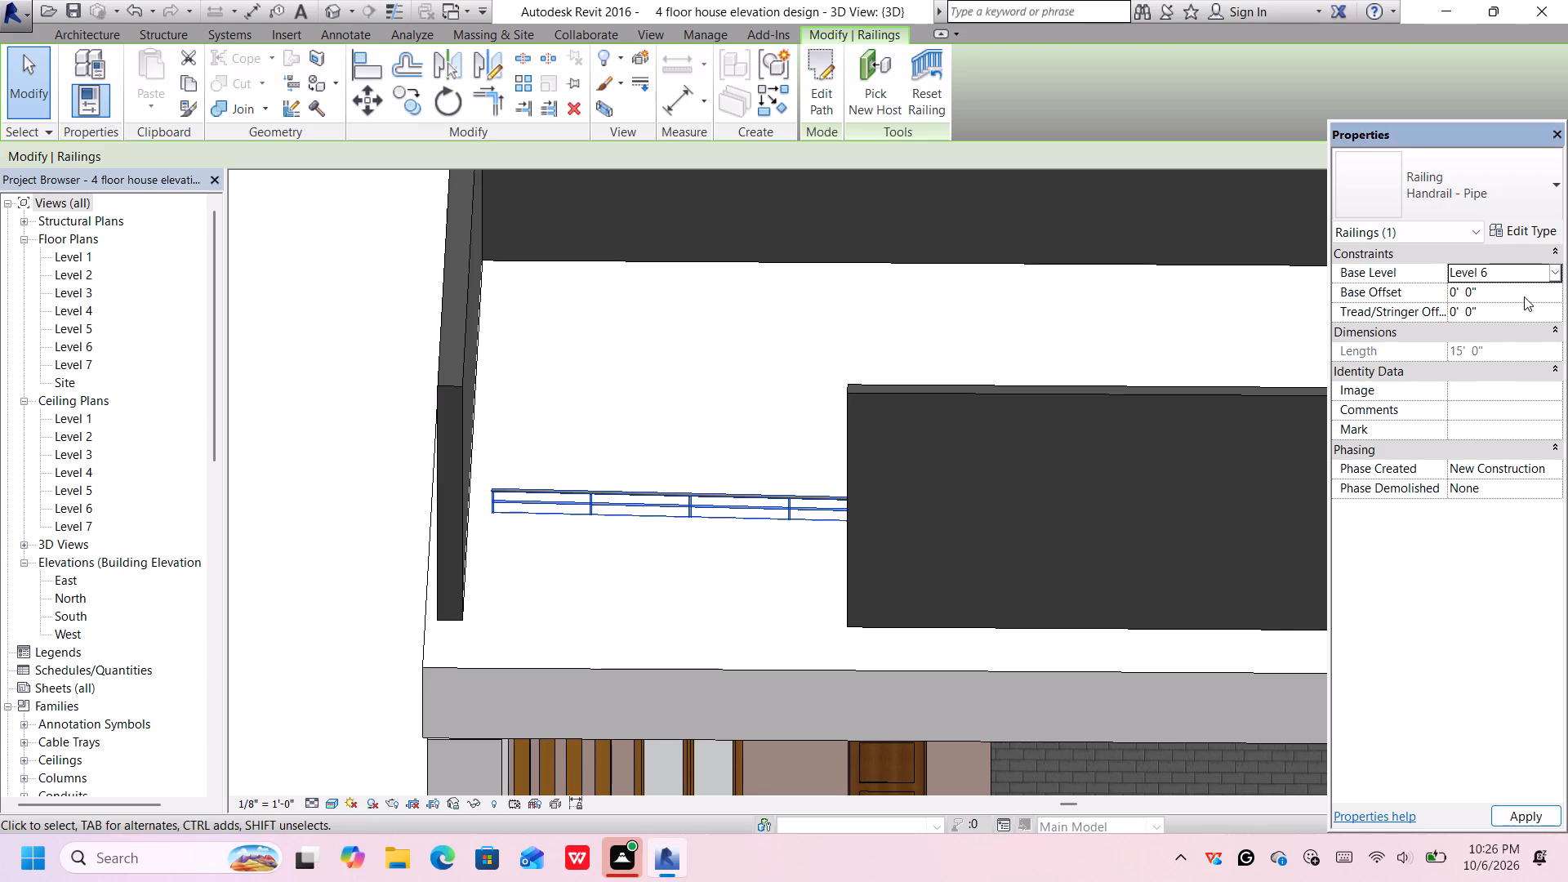
pyautogui.click(1554, 272)
pyautogui.click(1494, 352)
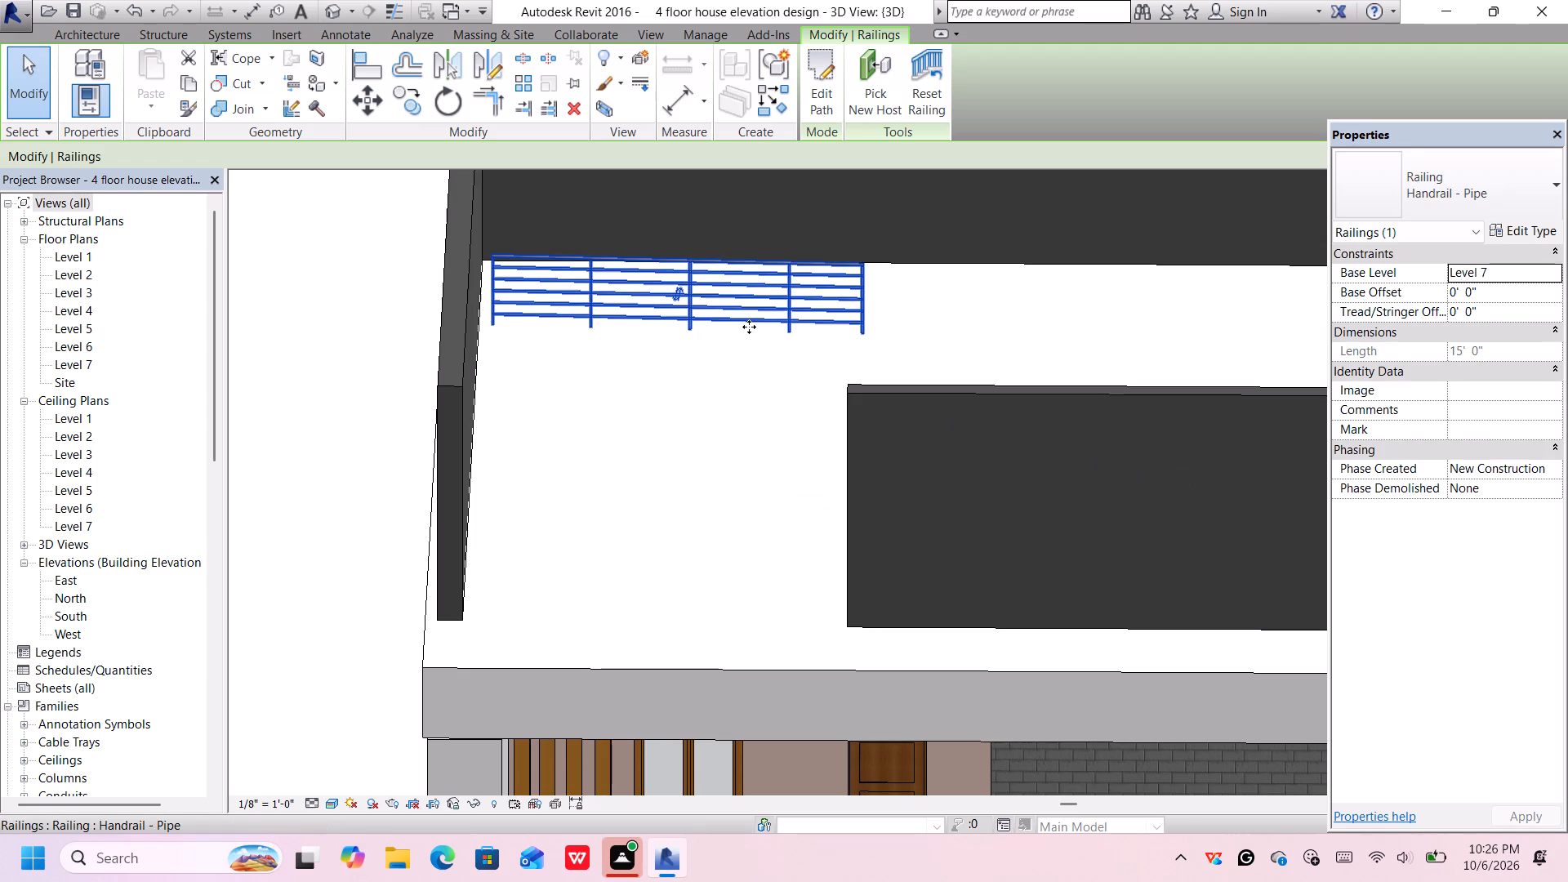
# Move the pipe railing forward across the top slab until it lines up with the gap between the side wall and the front wall.
pyautogui.press('Down')
pyautogui.press('Down')
pyautogui.press('Down')
pyautogui.press('Down')
pyautogui.press('Down')
pyautogui.press('Down')
pyautogui.press('Down')
pyautogui.press('Down')
pyautogui.press('Down')
pyautogui.press('Down')
pyautogui.press('Down')
pyautogui.press('Down')
pyautogui.press('Down')
pyautogui.press('Down')
pyautogui.press('Down')
pyautogui.press('Down')
pyautogui.press('Down')
pyautogui.press('Down')
pyautogui.press('Down')
pyautogui.press('Down')
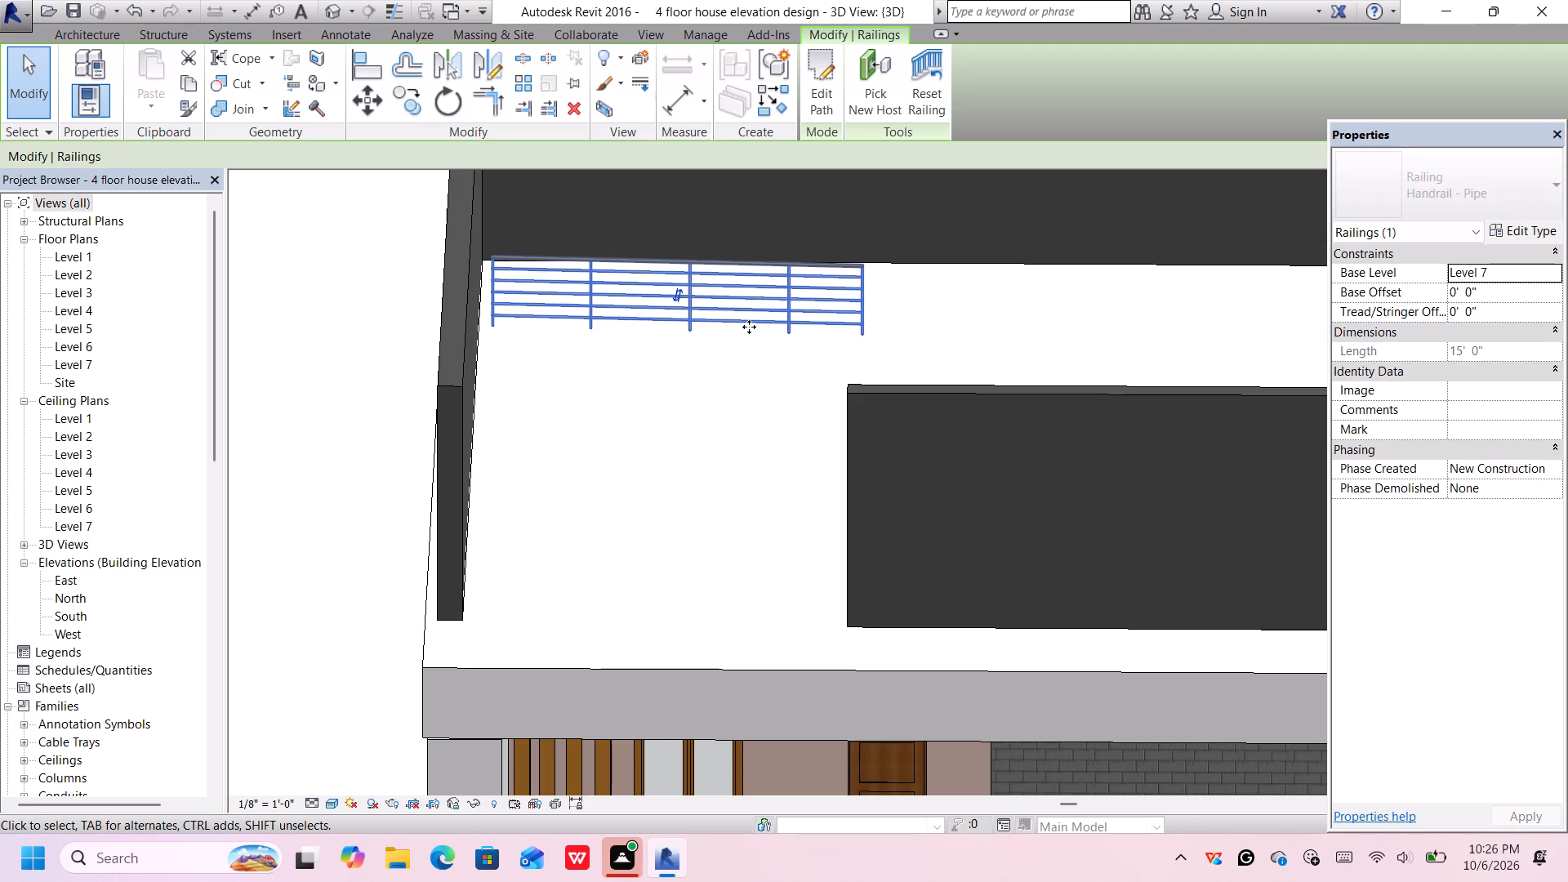
pyautogui.press('Down')
pyautogui.press('Down')
pyautogui.press('Down')
pyautogui.press('Down')
pyautogui.press('Down')
pyautogui.press('Down')
pyautogui.press('Down')
pyautogui.press('Down')
pyautogui.press('Down')
pyautogui.press('Down')
pyautogui.press('Down')
pyautogui.press('Down')
pyautogui.press('Down')
pyautogui.press('Down')
pyautogui.press('Down')
pyautogui.press('Down')
pyautogui.press('Down')
pyautogui.press('Down')
pyautogui.press('Down')
pyautogui.press('Down')
pyautogui.press('Down')
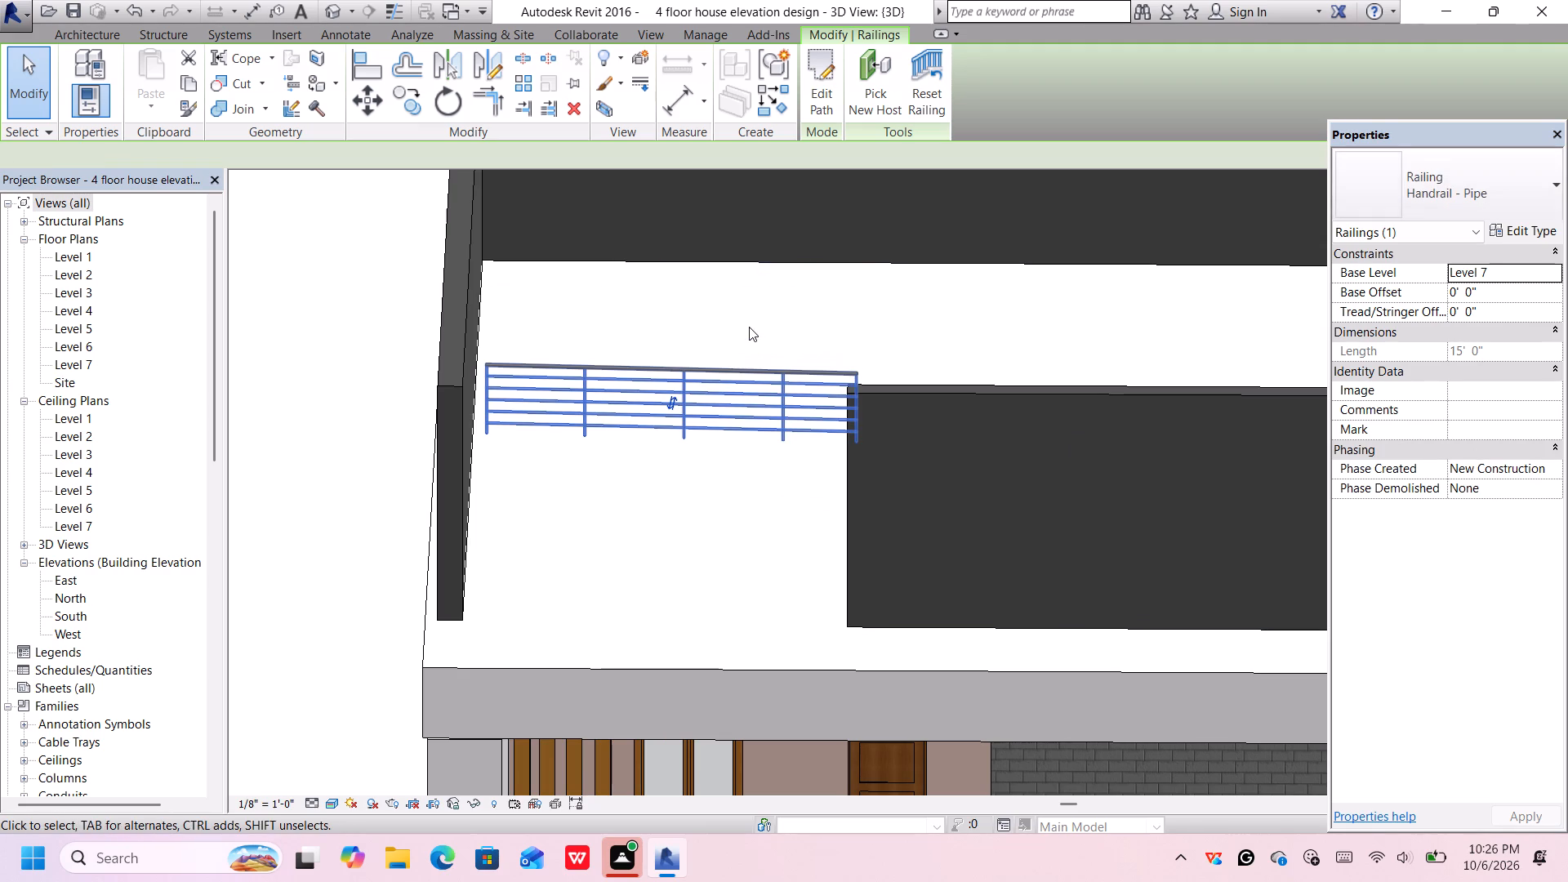
pyautogui.press('Down')
pyautogui.press('Down')
pyautogui.press('Down')
pyautogui.press('Down')
pyautogui.press('Down')
pyautogui.press('Down')
pyautogui.press('Down')
pyautogui.press('Down')
pyautogui.press('Down')
pyautogui.press('Down')
pyautogui.press('Down')
pyautogui.press('Down')
pyautogui.press('Down')
pyautogui.press('Down')
pyautogui.press('Down')
pyautogui.press('Down')
pyautogui.press('Down')
pyautogui.press('Down')
pyautogui.press('Down')
pyautogui.press('Down')
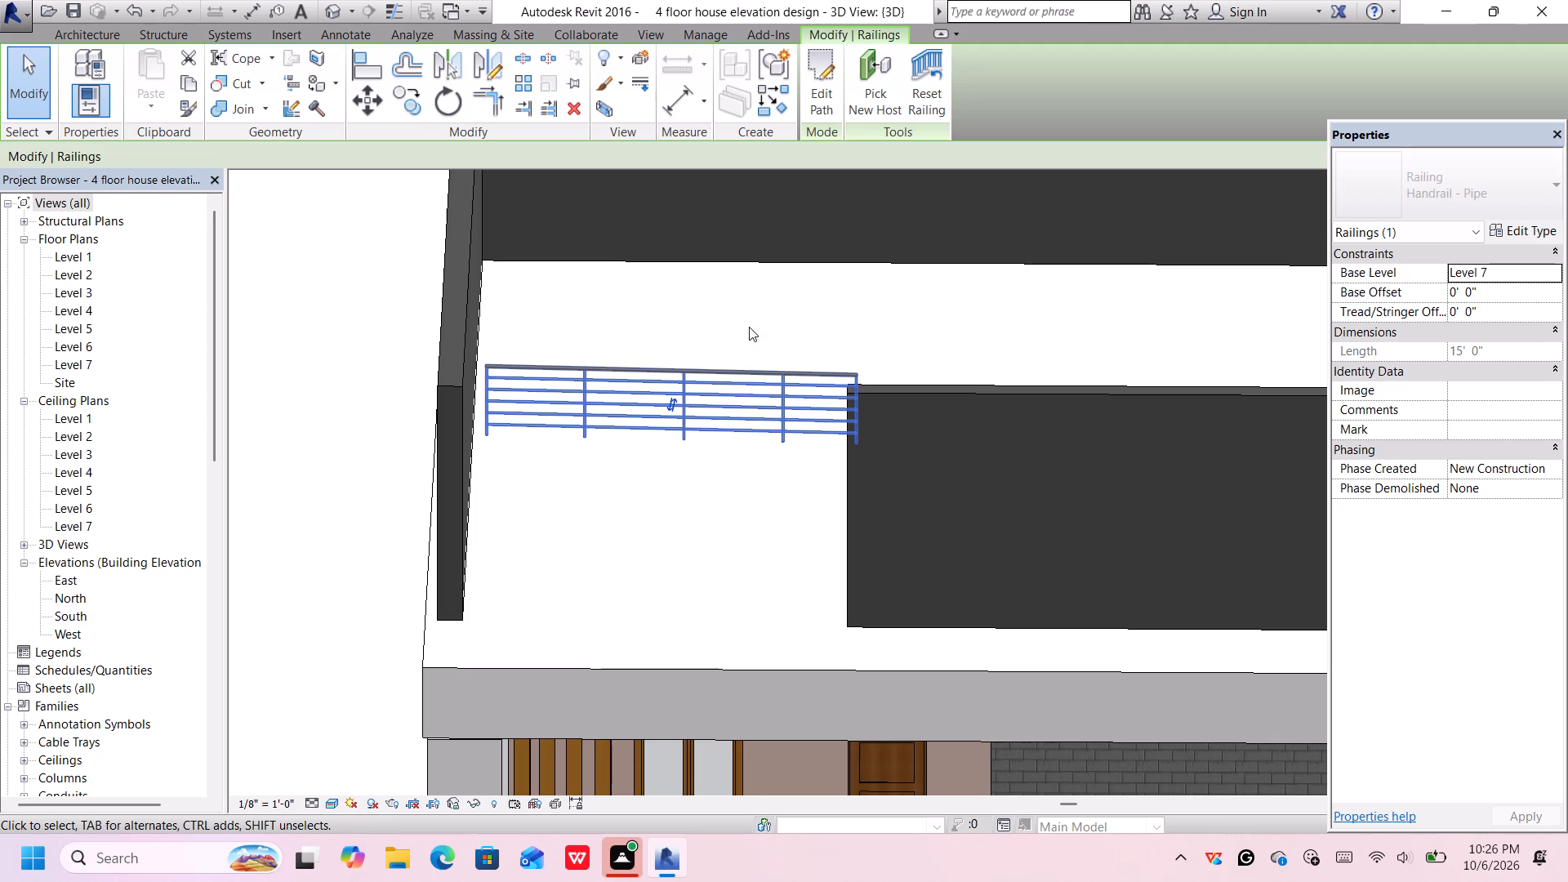
pyautogui.press('Down')
pyautogui.press('Down')
pyautogui.press('Down')
pyautogui.press('Down')
pyautogui.press('Down')
pyautogui.press('Down')
pyautogui.press('Down')
pyautogui.press('Down')
pyautogui.press('Down')
pyautogui.press('Down')
pyautogui.press('Down')
pyautogui.press('Down')
pyautogui.press('Down')
pyautogui.press('Down')
pyautogui.press('Down')
pyautogui.press('Down')
pyautogui.press('Down')
pyautogui.press('Down')
pyautogui.press('Down')
pyautogui.press('Down')
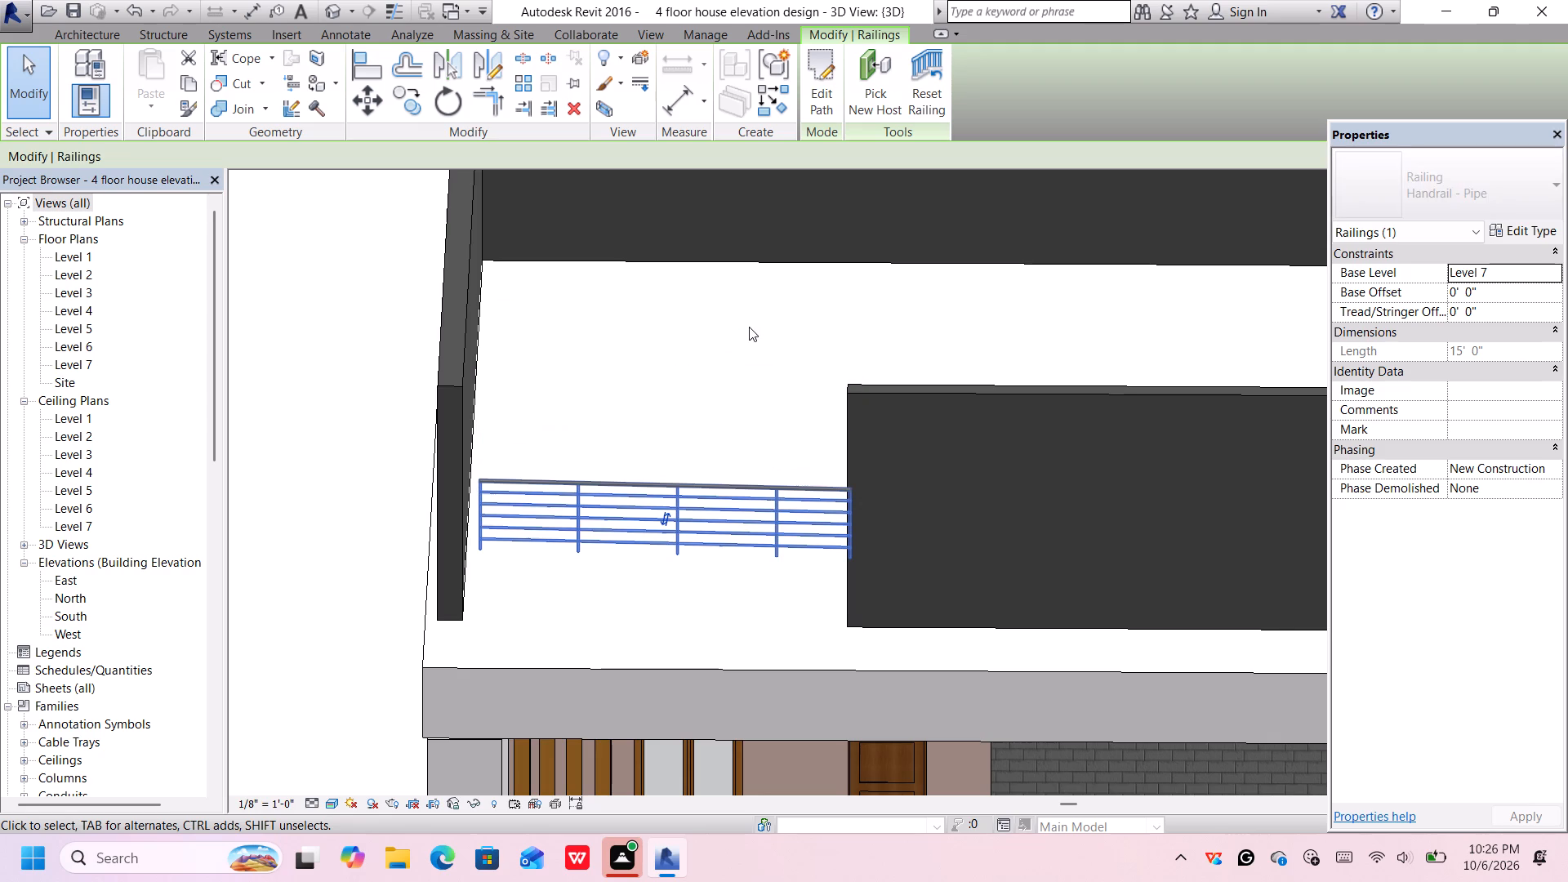
pyautogui.press('Down')
pyautogui.press('Down')
pyautogui.press('Down')
pyautogui.press('Down')
pyautogui.press('Down')
pyautogui.press('Down')
pyautogui.press('Down')
pyautogui.press('Down')
pyautogui.press('Down')
pyautogui.press('Down')
pyautogui.press('Down')
pyautogui.press('Down')
pyautogui.press('Down')
pyautogui.press('Down')
pyautogui.press('Down')
pyautogui.press('Down')
pyautogui.press('Down')
pyautogui.press('Down')
pyautogui.press('Down')
pyautogui.press('Down')
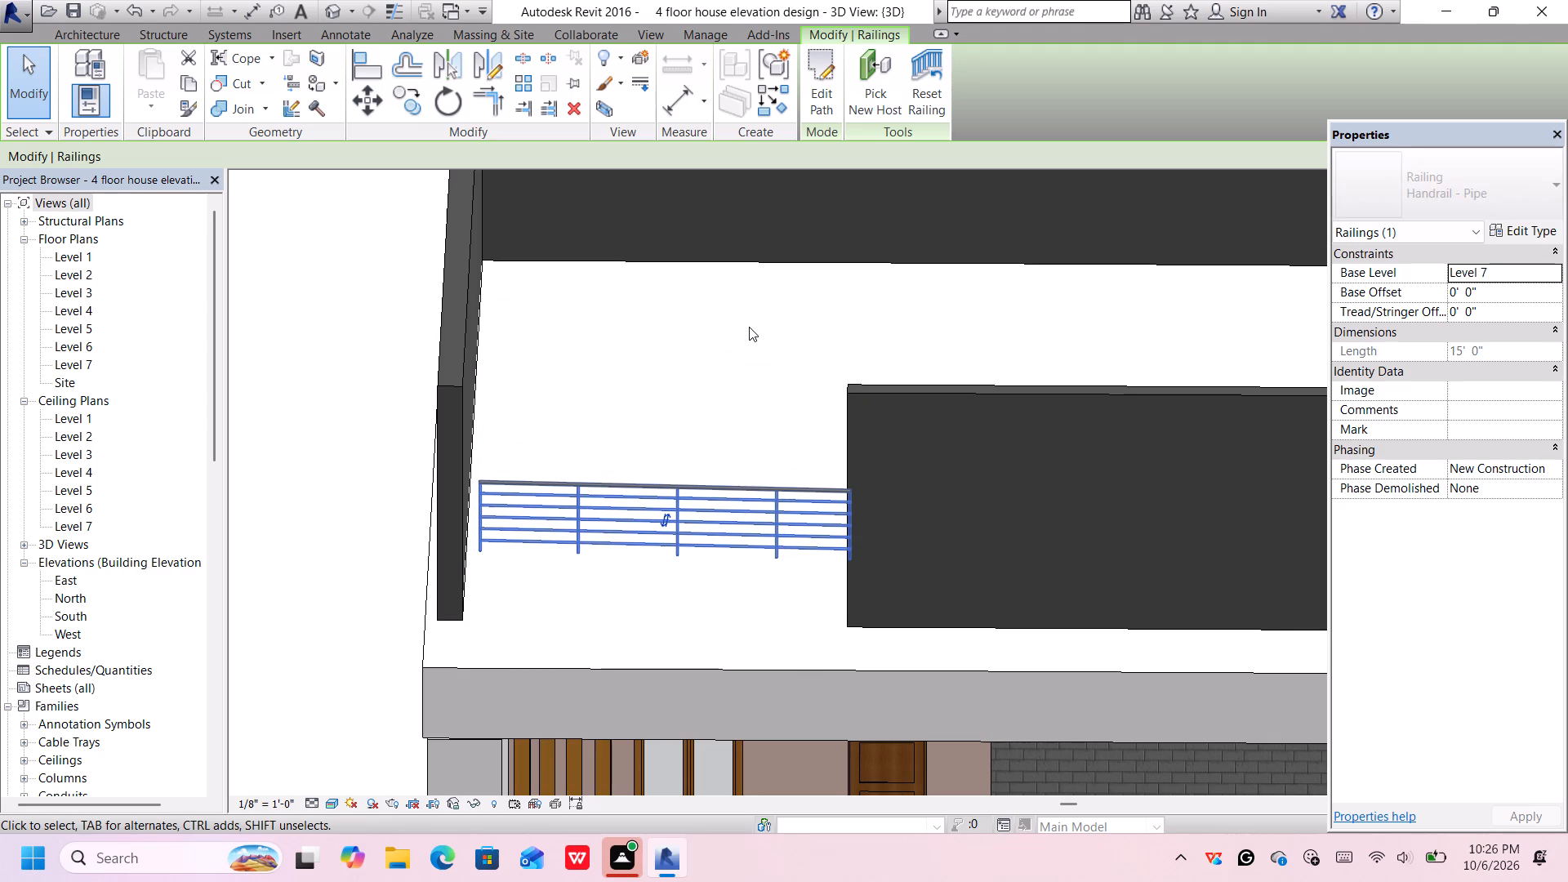
pyautogui.press('Down')
pyautogui.press('Down')
pyautogui.press('Down')
pyautogui.press('Down')
pyautogui.press('Down')
pyautogui.press('Down')
pyautogui.press('Down')
pyautogui.press('Down')
pyautogui.press('Down')
pyautogui.press('Down')
pyautogui.press('Down')
pyautogui.press('Down')
pyautogui.press('Down')
pyautogui.press('Down')
pyautogui.press('Down')
pyautogui.press('Down')
pyautogui.press('Down')
pyautogui.press('Down')
pyautogui.press('Down')
pyautogui.press('Down')
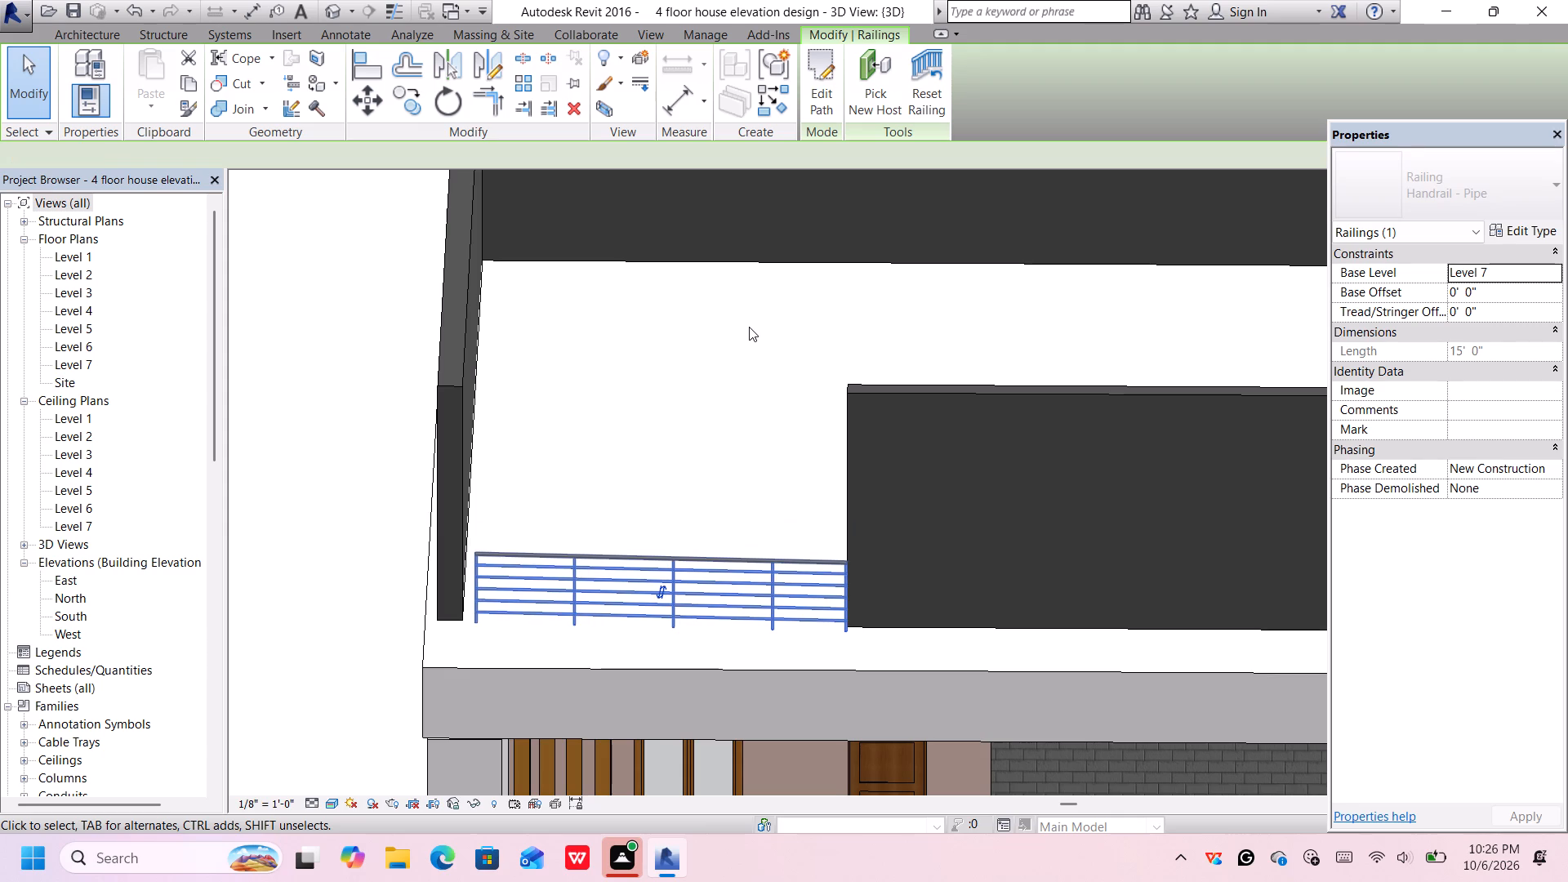
pyautogui.press('Up')
pyautogui.press('Up')
pyautogui.press('Up')
pyautogui.press('Up')
pyautogui.press('Up')
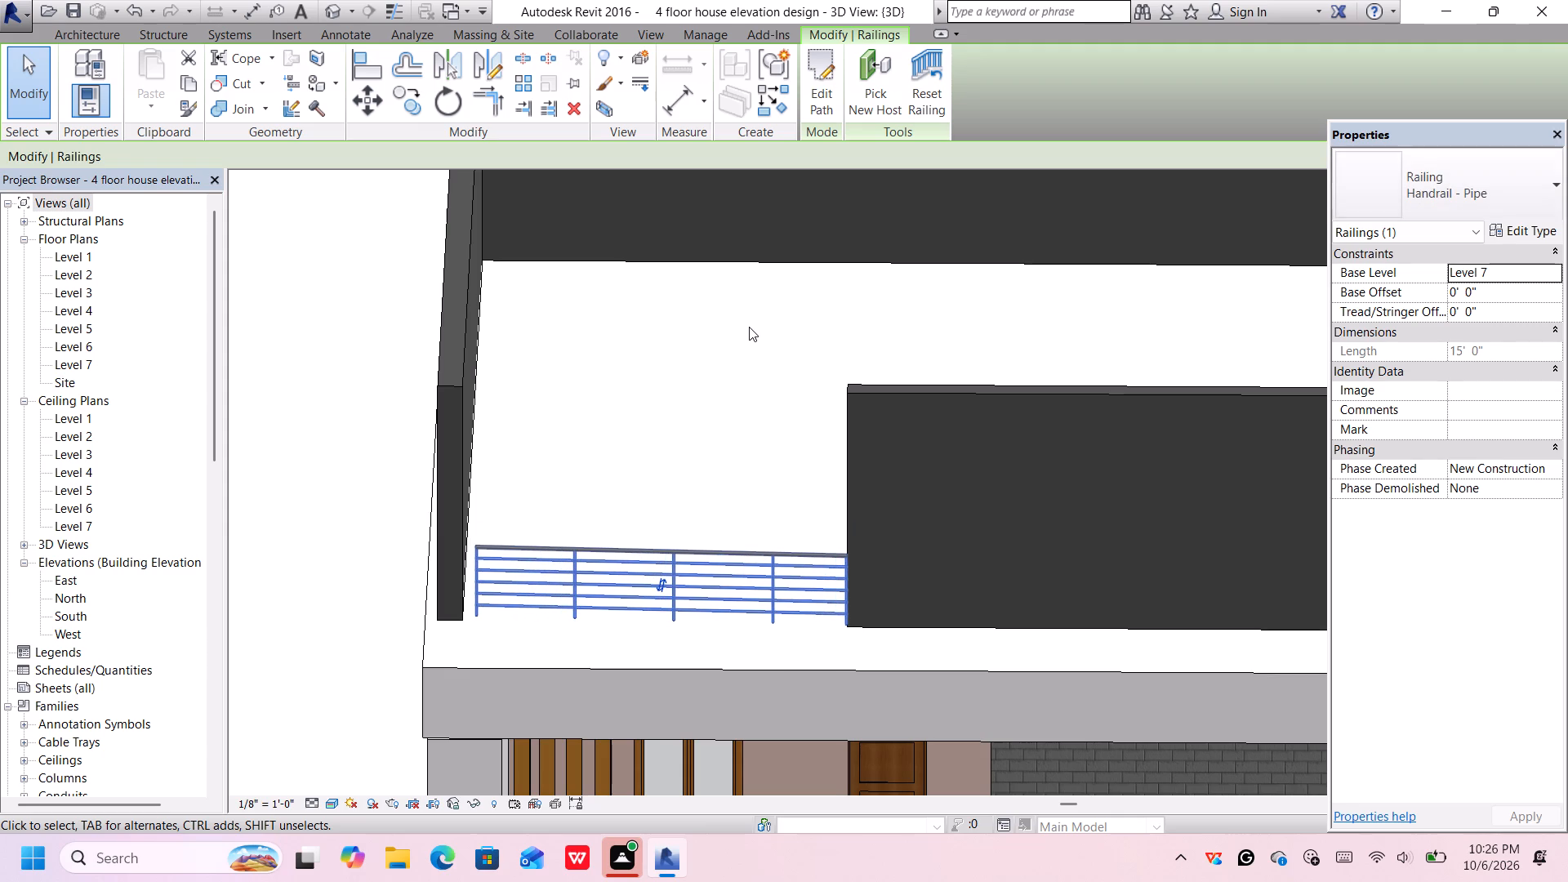
# Set the selected pipe railing's base level to Level 6.
pyautogui.scroll(-8, 746, 324)
pyautogui.moveTo(871, 606); pyautogui.dragTo(849, 555, button='middle')
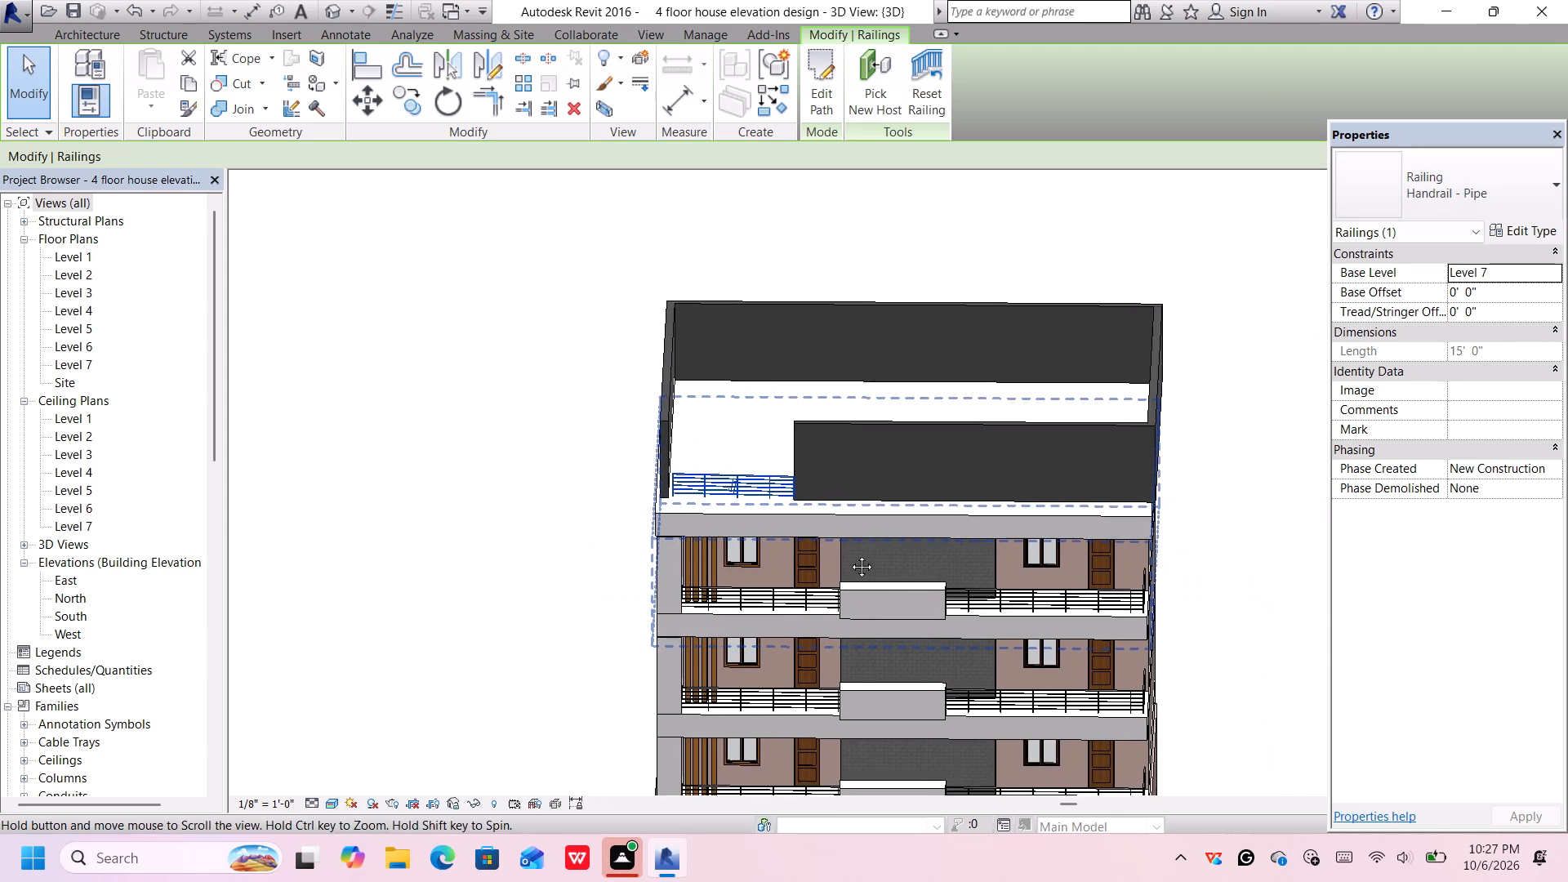
pyautogui.moveTo(849, 555); pyautogui.dragTo(777, 418, button='middle')
pyautogui.moveTo(1110, 681); pyautogui.dragTo(1118, 533, button='middle')
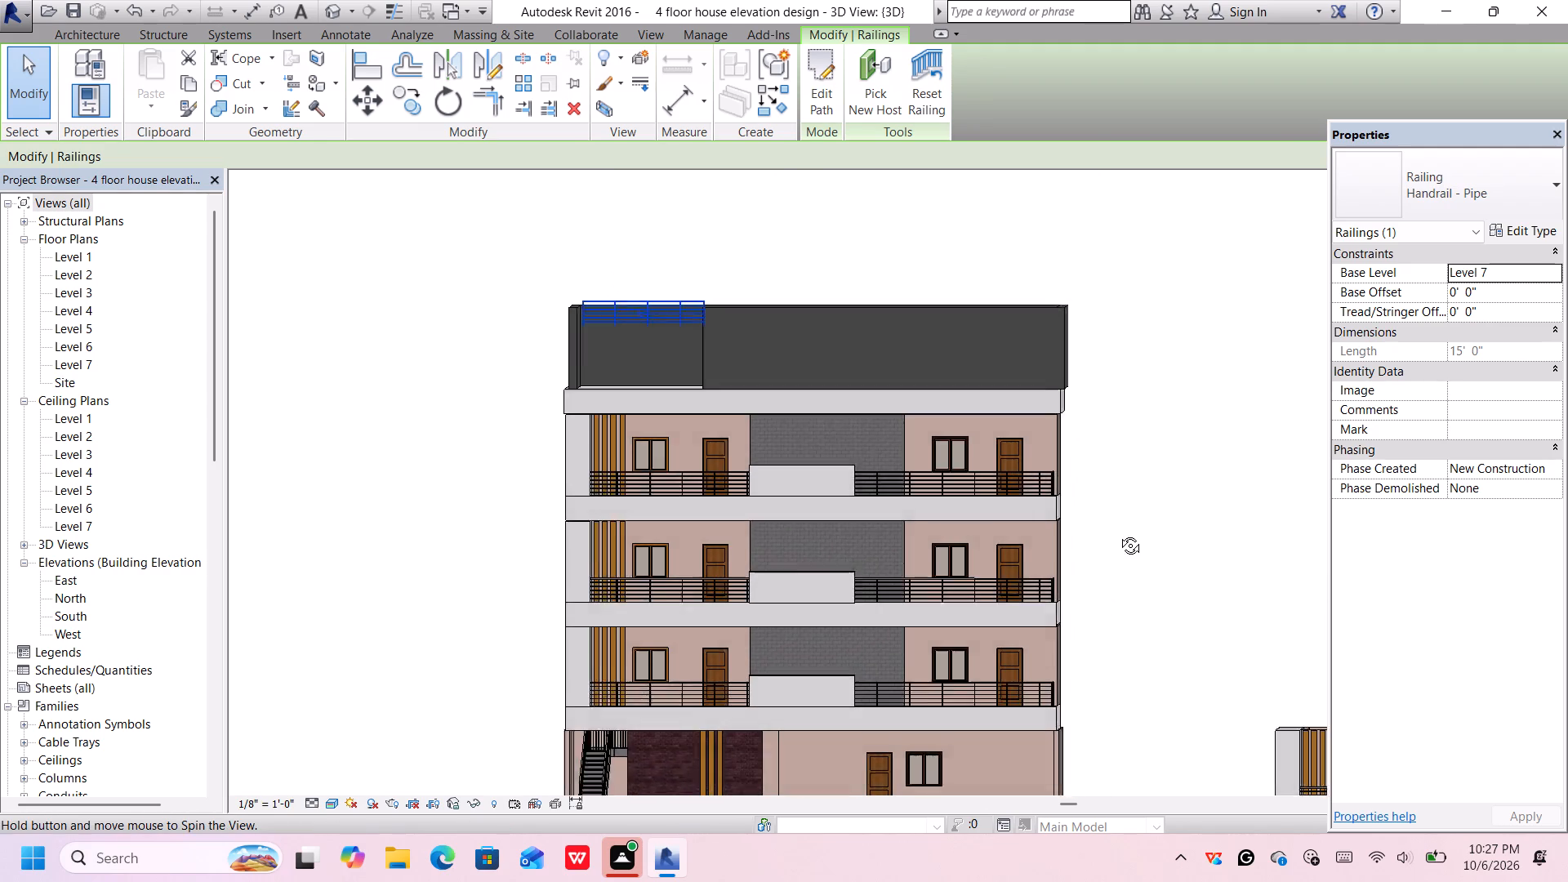
pyautogui.moveTo(1118, 533); pyautogui.dragTo(1119, 532, button='middle')
pyautogui.scroll(3, 803, 403)
pyautogui.moveTo(674, 373); pyautogui.dragTo(714, 403, button='middle')
pyautogui.scroll(3, 686, 296)
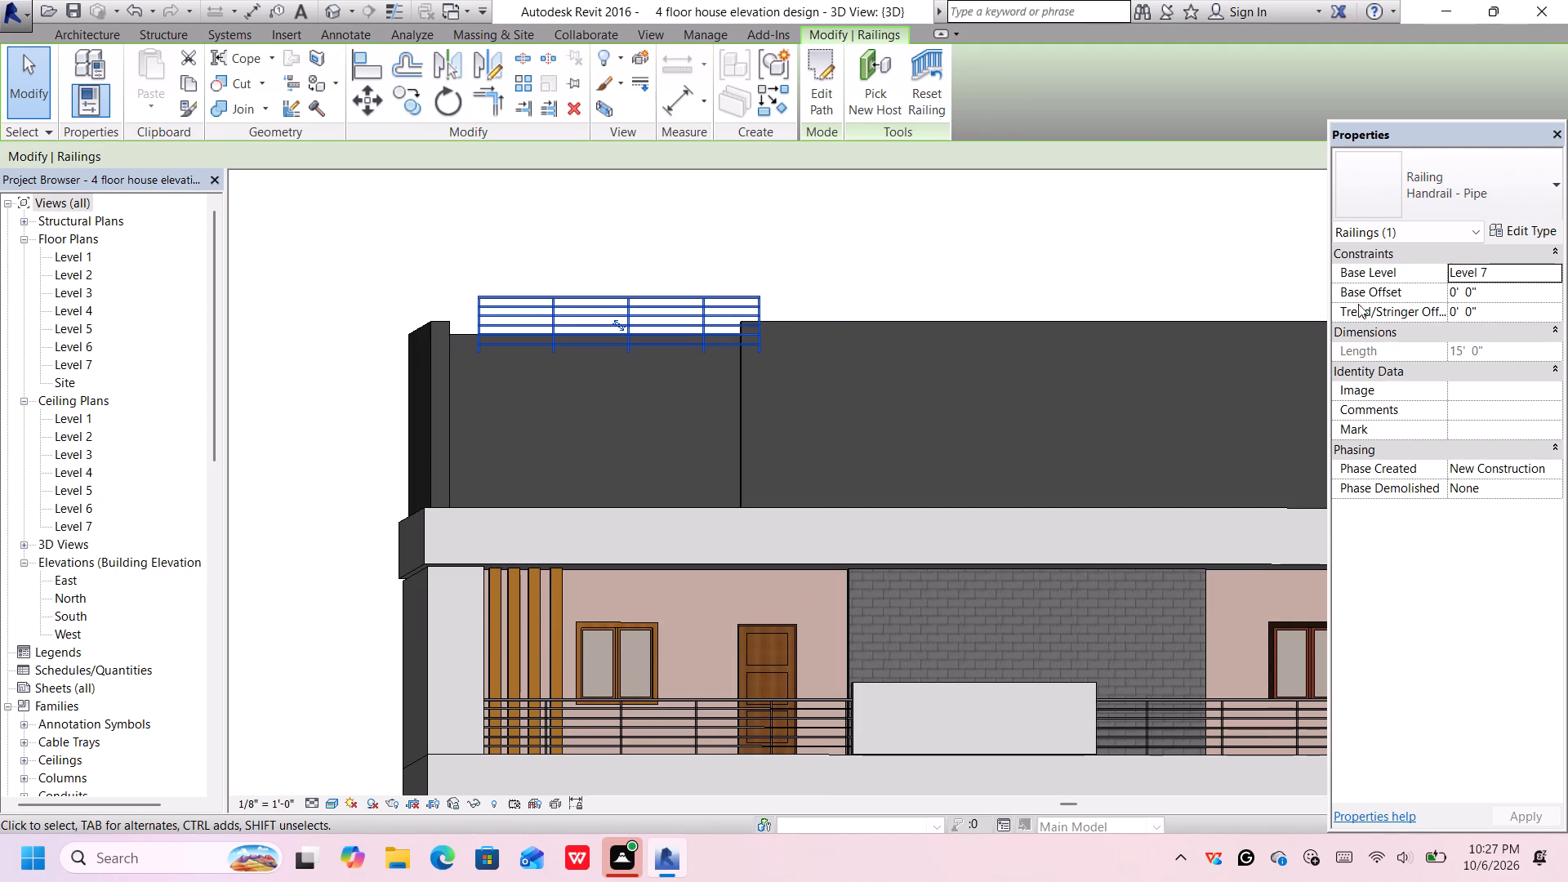
pyautogui.click(1523, 277)
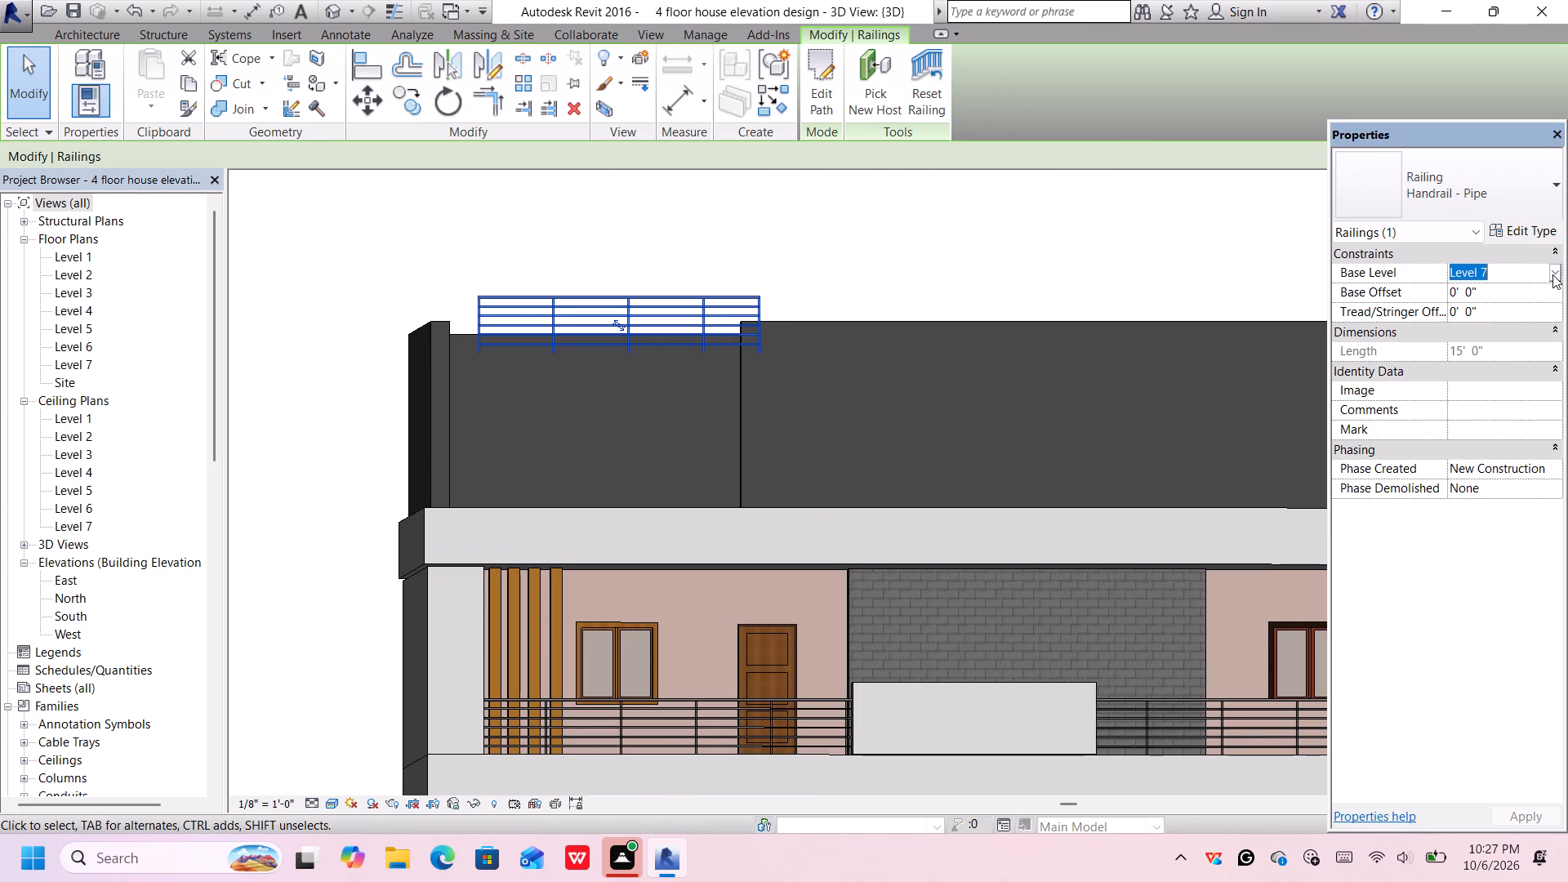
pyautogui.click(1552, 275)
pyautogui.click(1497, 319)
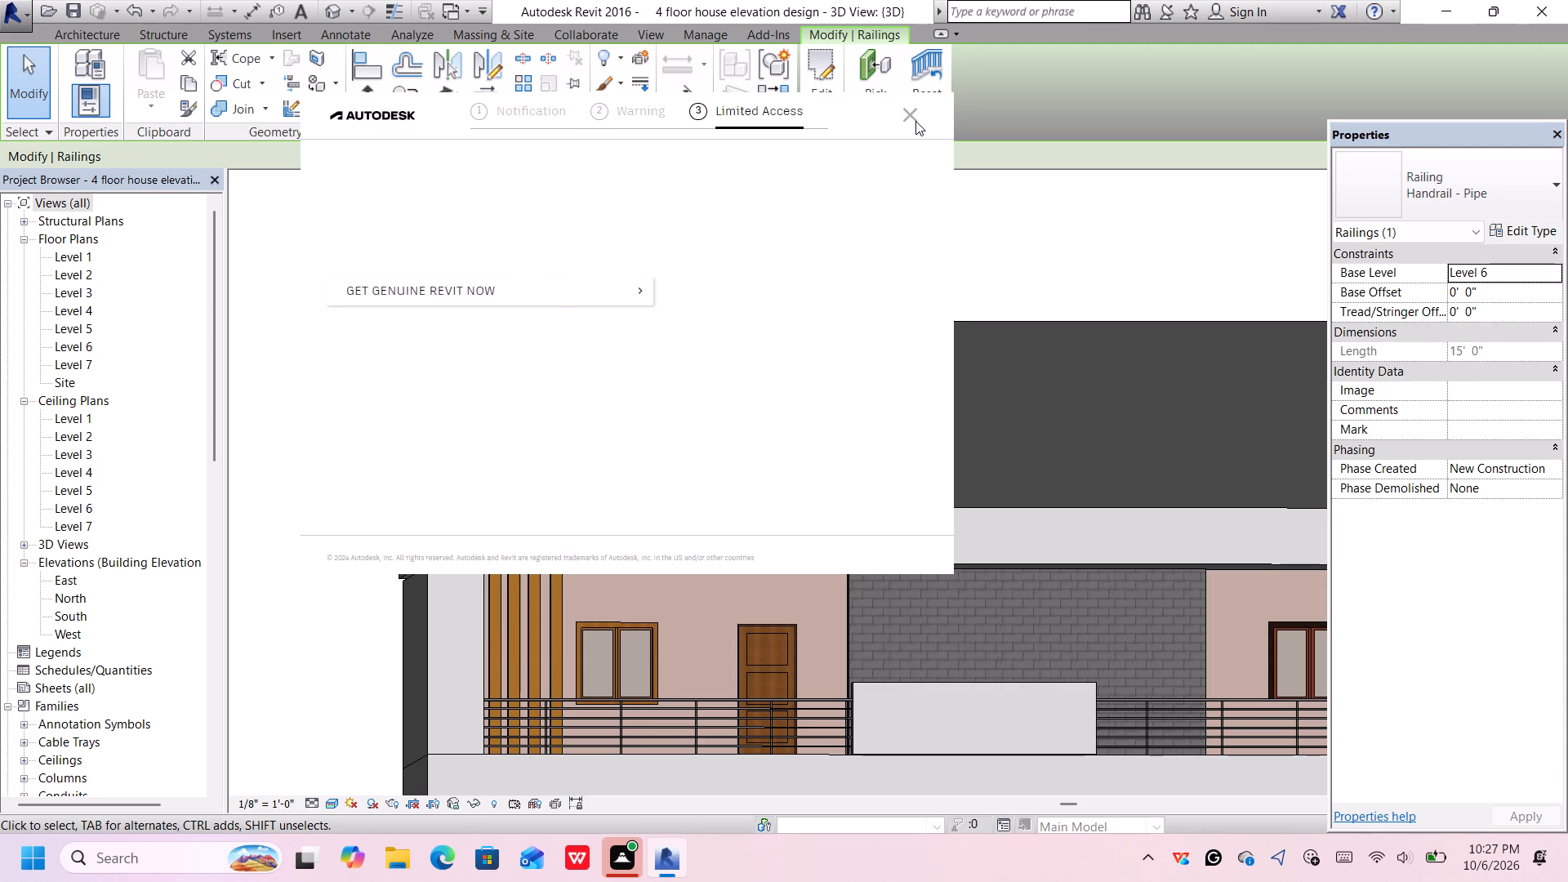
pyautogui.click(914, 118)
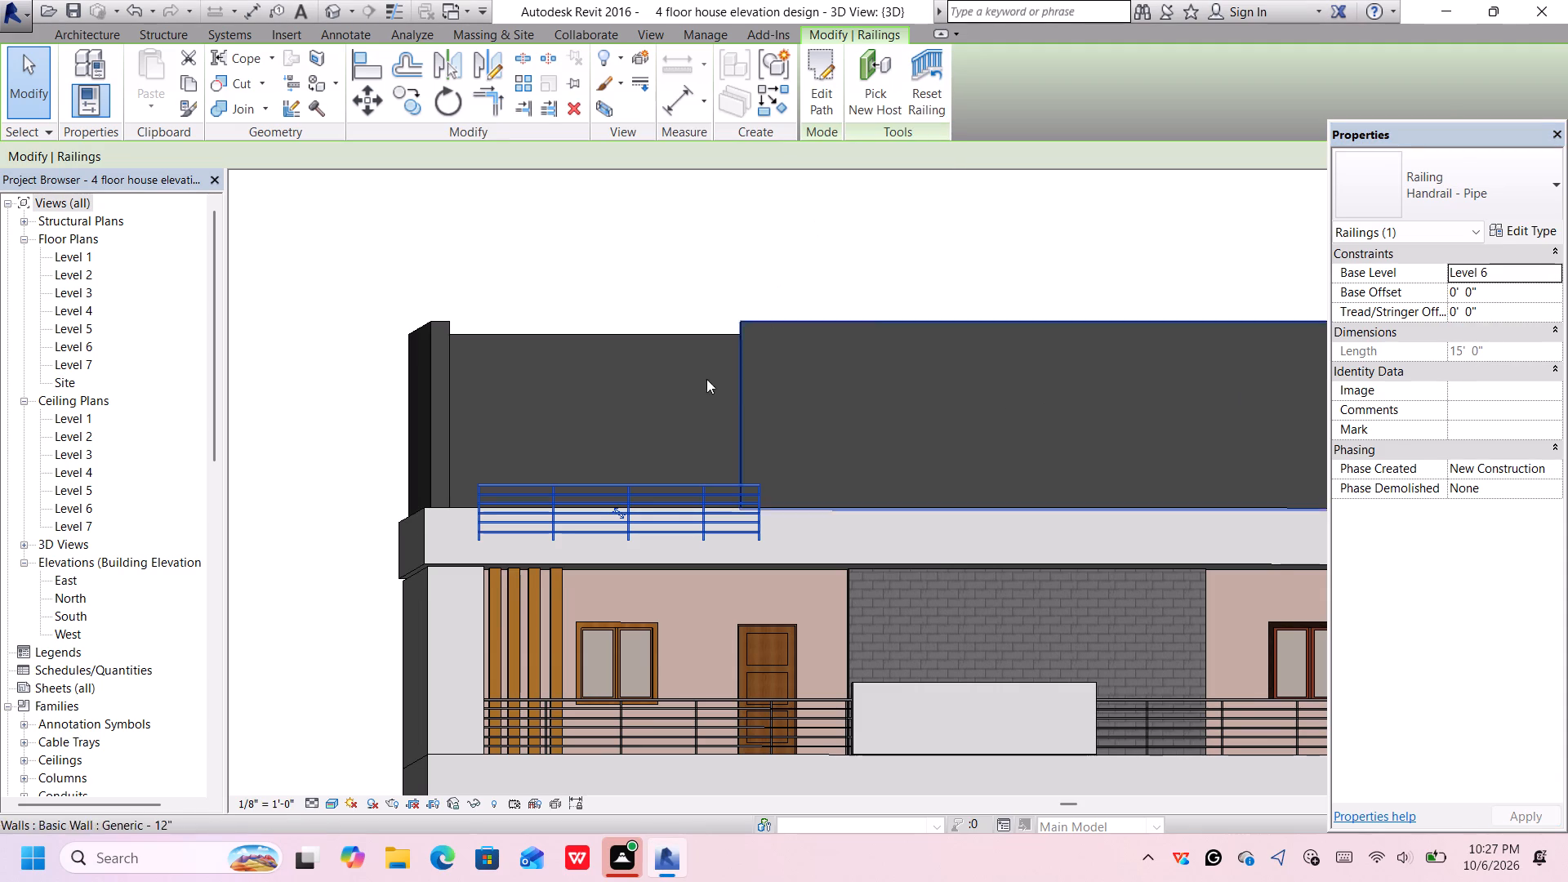
# Set the pipe railing's base offset to 3'.
pyautogui.scroll(3, 635, 482)
pyautogui.moveTo(635, 517); pyautogui.dragTo(612, 425, button='middle')
pyautogui.click(1496, 285)
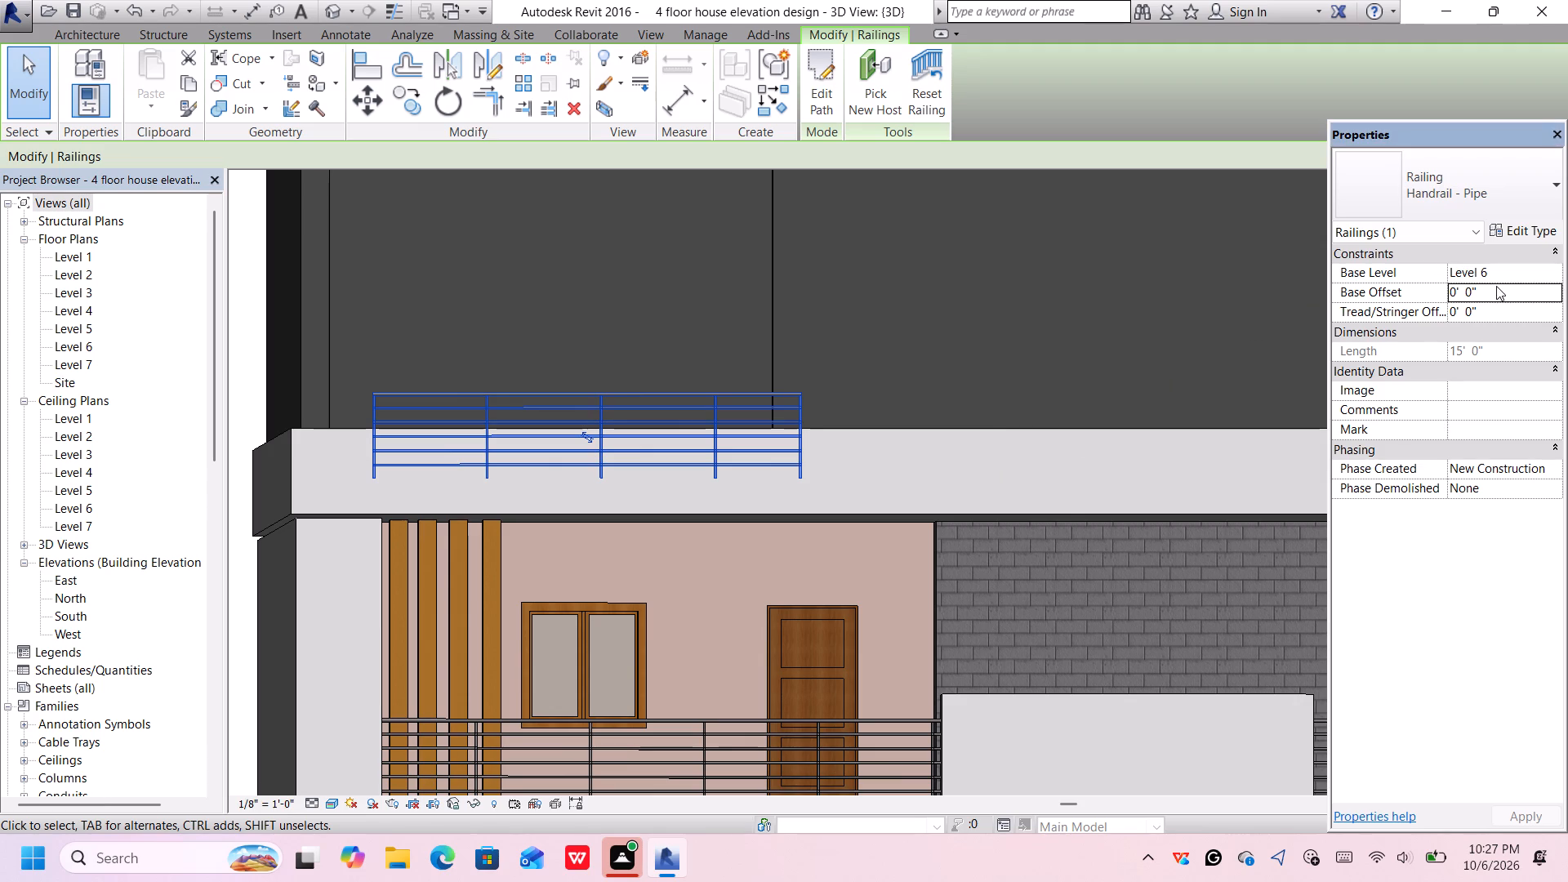
pyautogui.press('BackSpace')
pyautogui.write("3'")
pyautogui.press('Return')
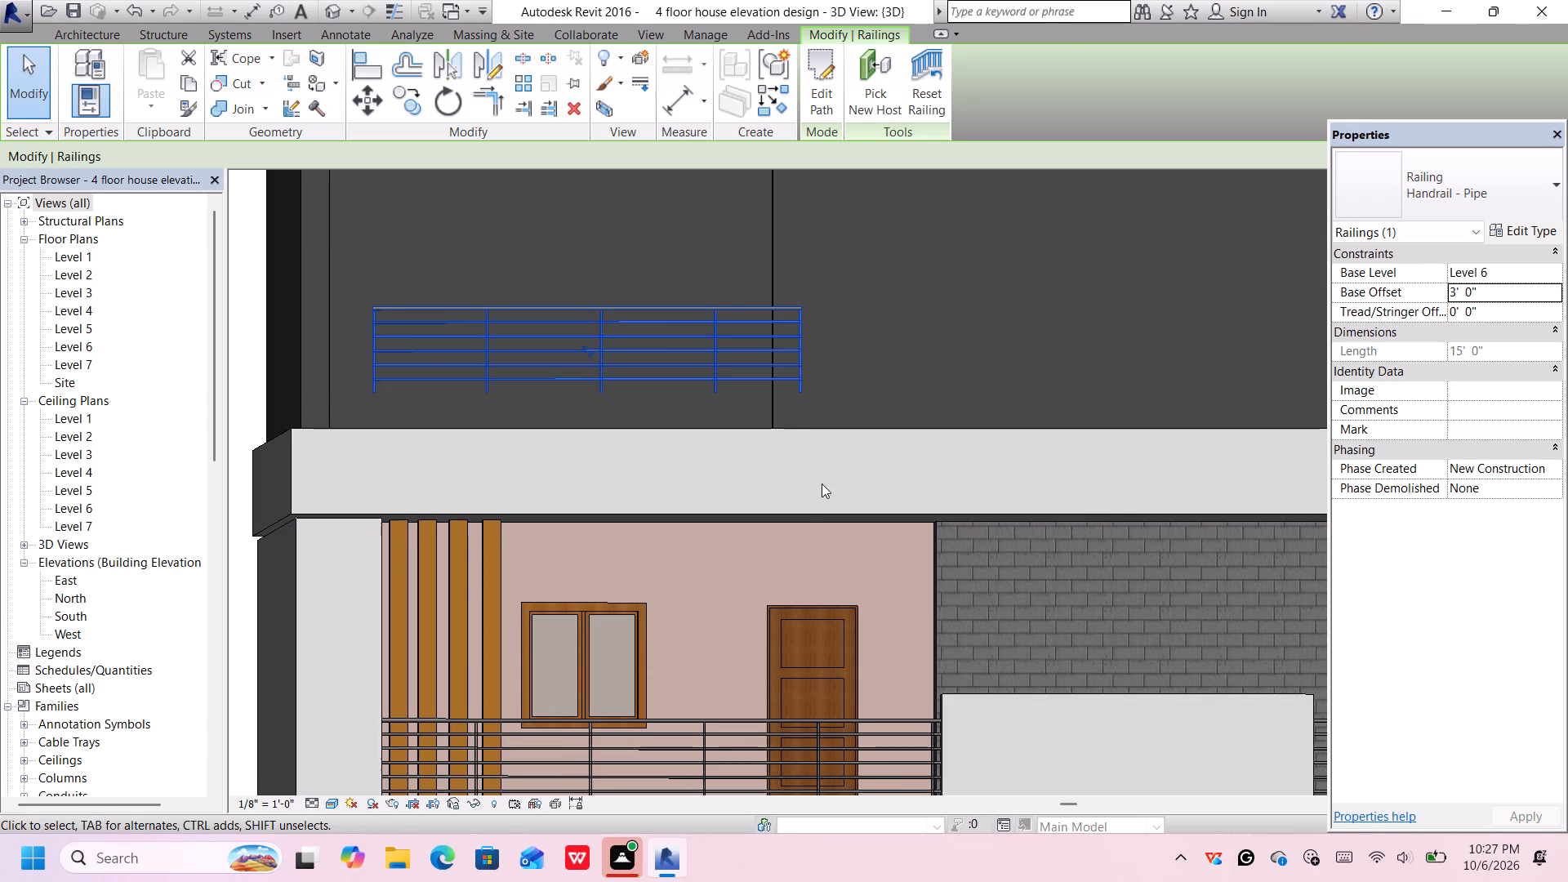
# Nudge the selected pipe railing back toward the building, closer to the gap between the top slab's side and front walls.
pyautogui.moveTo(572, 413); pyautogui.dragTo(608, 474, button='middle')
pyautogui.middleClick(633, 455)
pyautogui.moveTo(634, 461); pyautogui.dragTo(634, 461, button='middle')
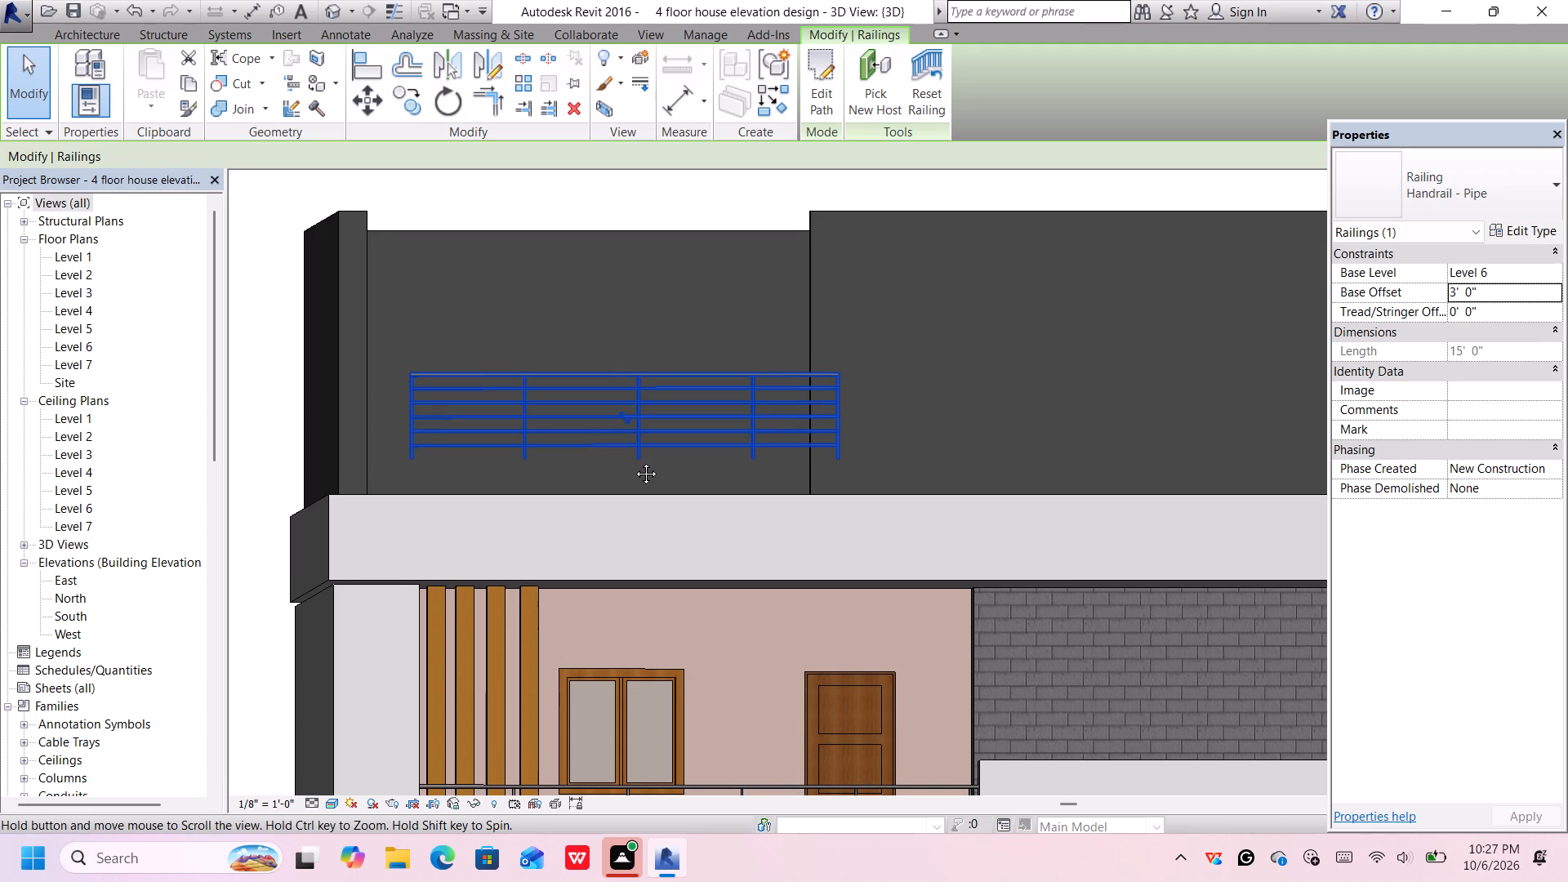
pyautogui.moveTo(634, 461); pyautogui.dragTo(651, 494, button='middle')
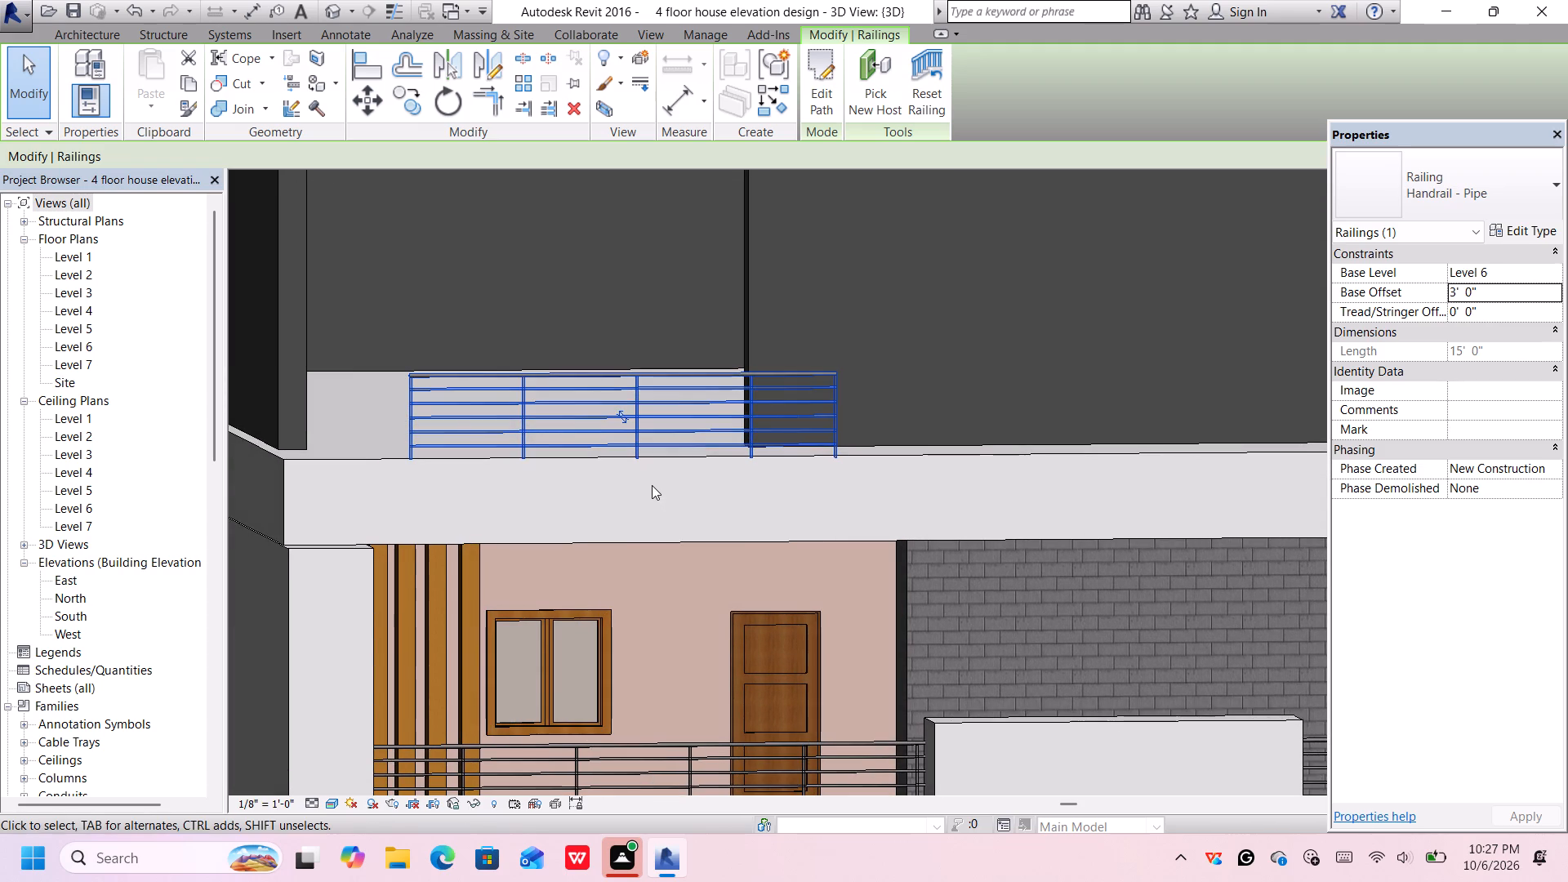
pyautogui.scroll(2, 652, 480)
pyautogui.press('Up')
pyautogui.press('Up')
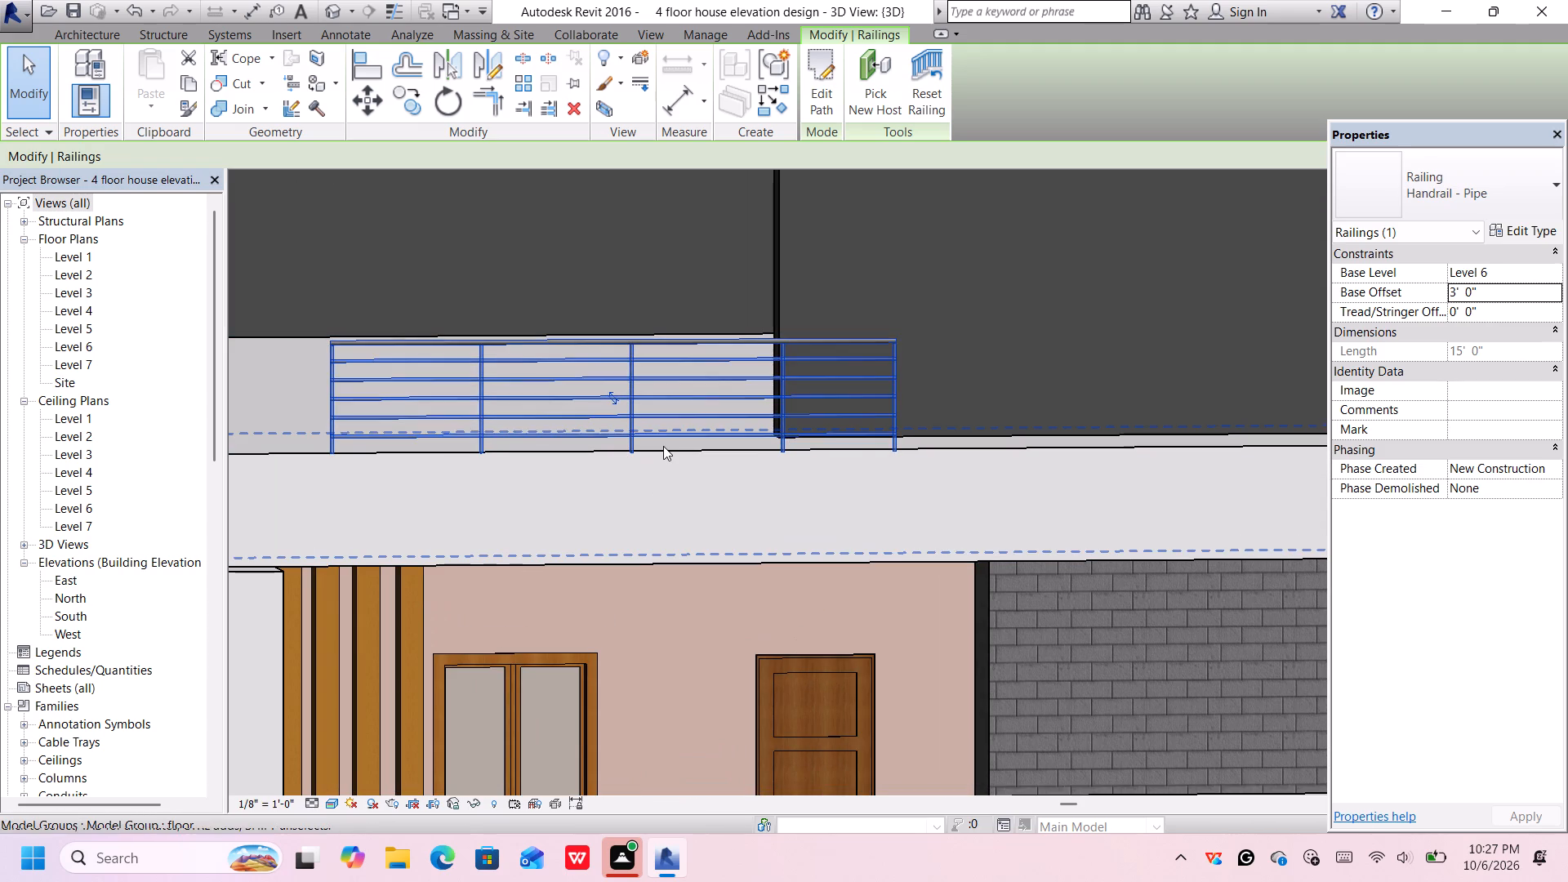
pyautogui.press('Up')
pyautogui.press('Up')
pyautogui.press('Up')
pyautogui.press('Up')
pyautogui.press('Up')
pyautogui.press('Up')
pyautogui.press('Up')
pyautogui.press('Up')
pyautogui.press('Up')
pyautogui.press('Up')
pyautogui.press('Up')
pyautogui.press('Up')
pyautogui.press('Up')
pyautogui.press('Up')
pyautogui.press('Up')
pyautogui.press('Up')
pyautogui.press('Up')
pyautogui.press('Up')
pyautogui.press('Up')
pyautogui.press('Up')
pyautogui.press('Up')
pyautogui.press('Up')
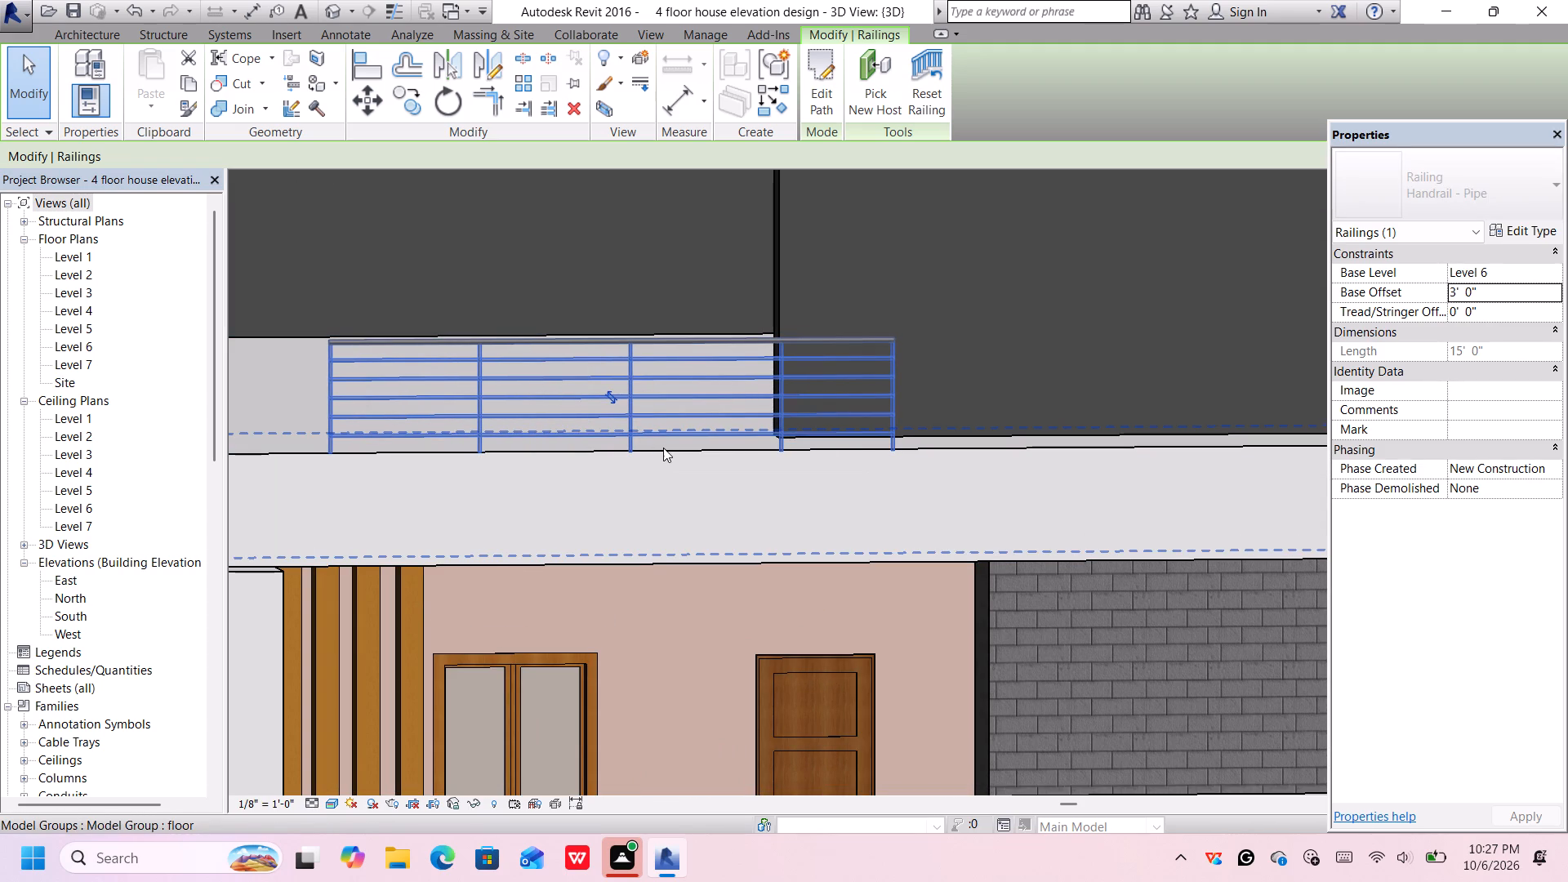
pyautogui.press('Up')
pyautogui.press('Up')
pyautogui.press('Up')
pyautogui.press('Up')
pyautogui.press('Up')
pyautogui.press('Up')
pyautogui.press('Up')
pyautogui.press('Up')
pyautogui.press('Up')
pyautogui.press('Up')
pyautogui.press('Up')
pyautogui.press('Up')
pyautogui.press('Up')
pyautogui.press('Up')
pyautogui.press('Up')
pyautogui.press('Up')
pyautogui.press('Up')
pyautogui.press('Up')
pyautogui.press('Up')
pyautogui.press('Up')
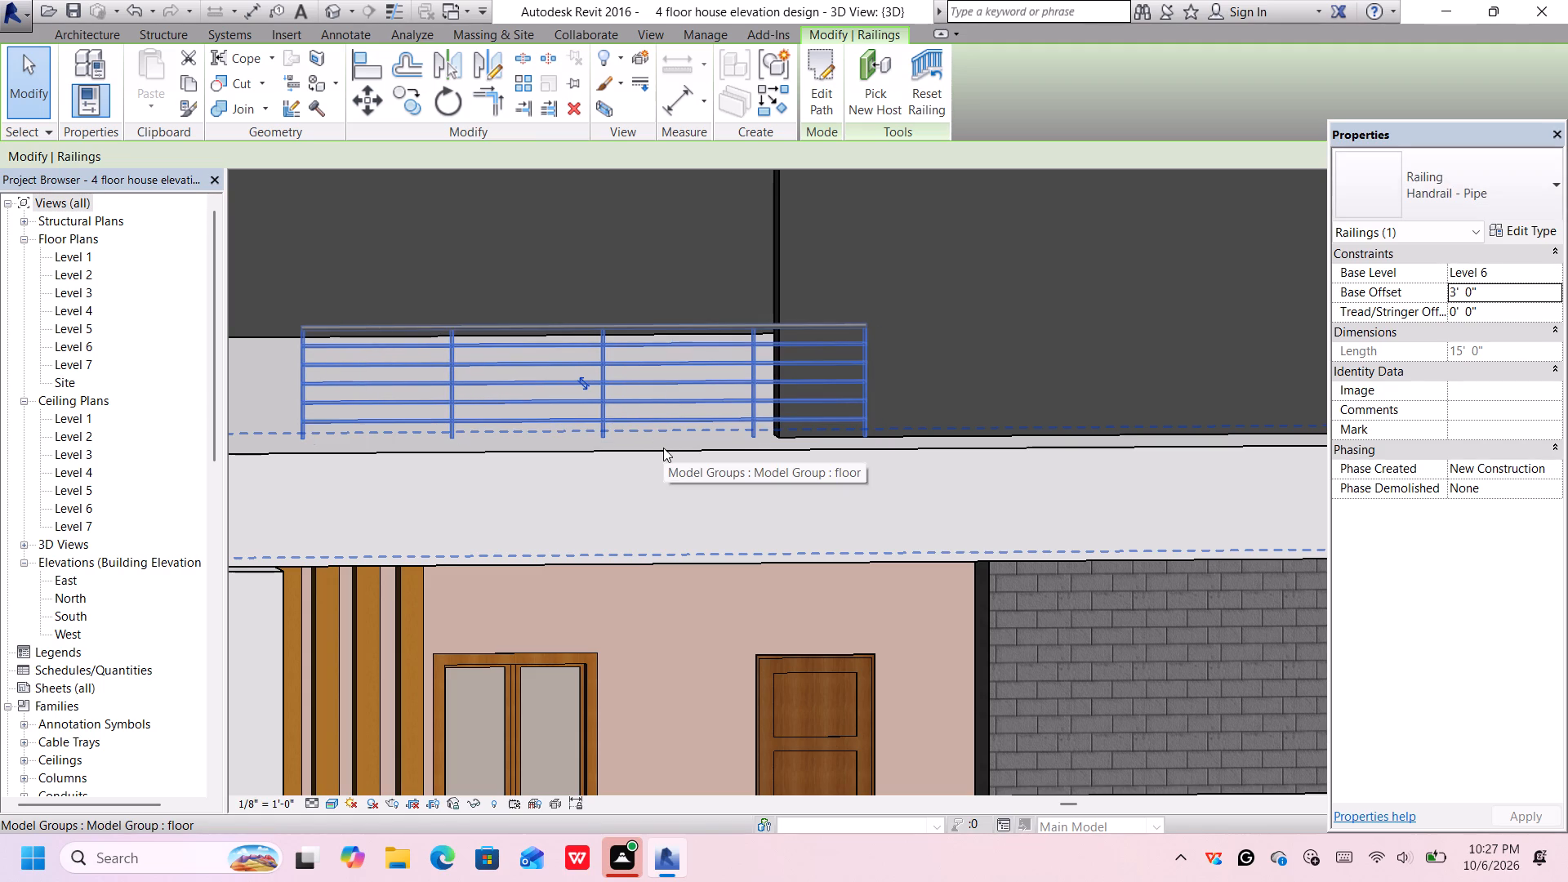
# Set the pipe railing's base offset to 2'.
pyautogui.scroll(-7, 657, 420)
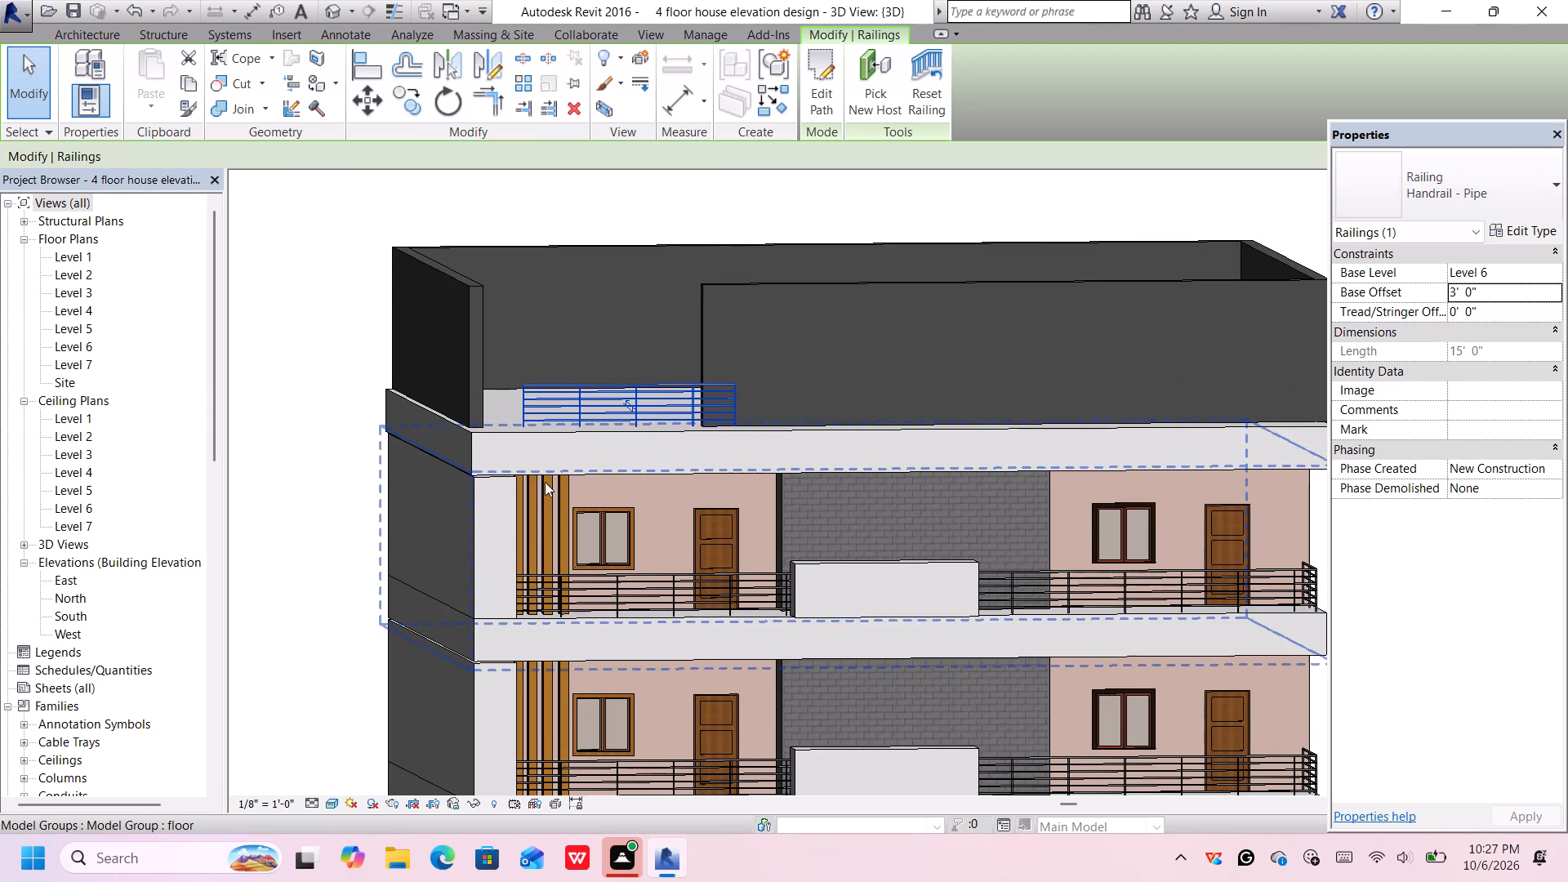
pyautogui.moveTo(401, 581); pyautogui.dragTo(435, 580, button='middle')
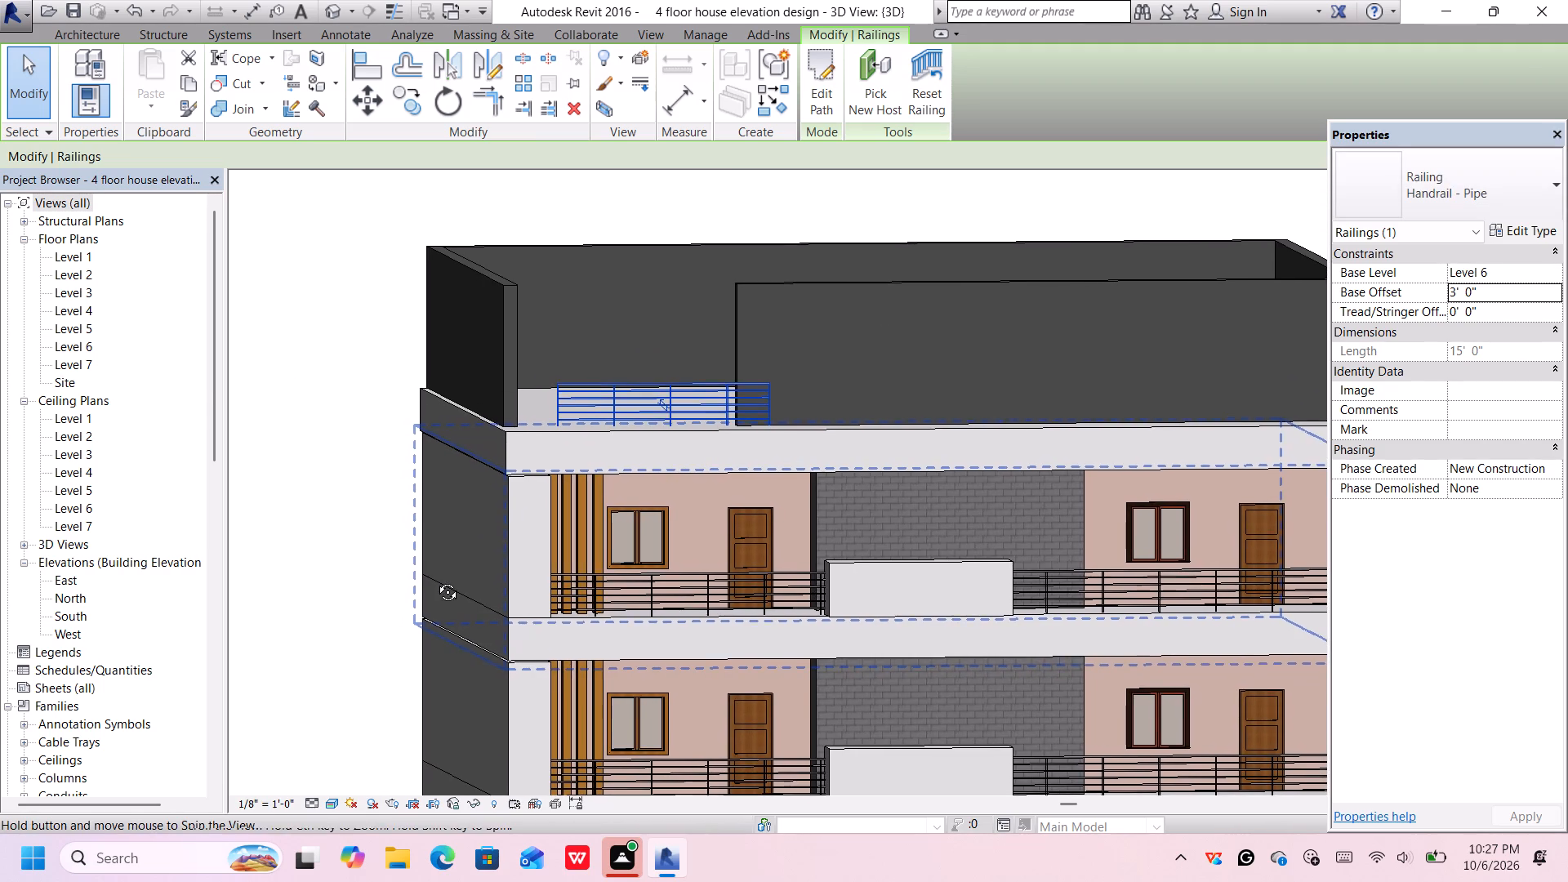
pyautogui.moveTo(435, 580); pyautogui.dragTo(721, 597, button='middle')
pyautogui.scroll(4, 681, 529)
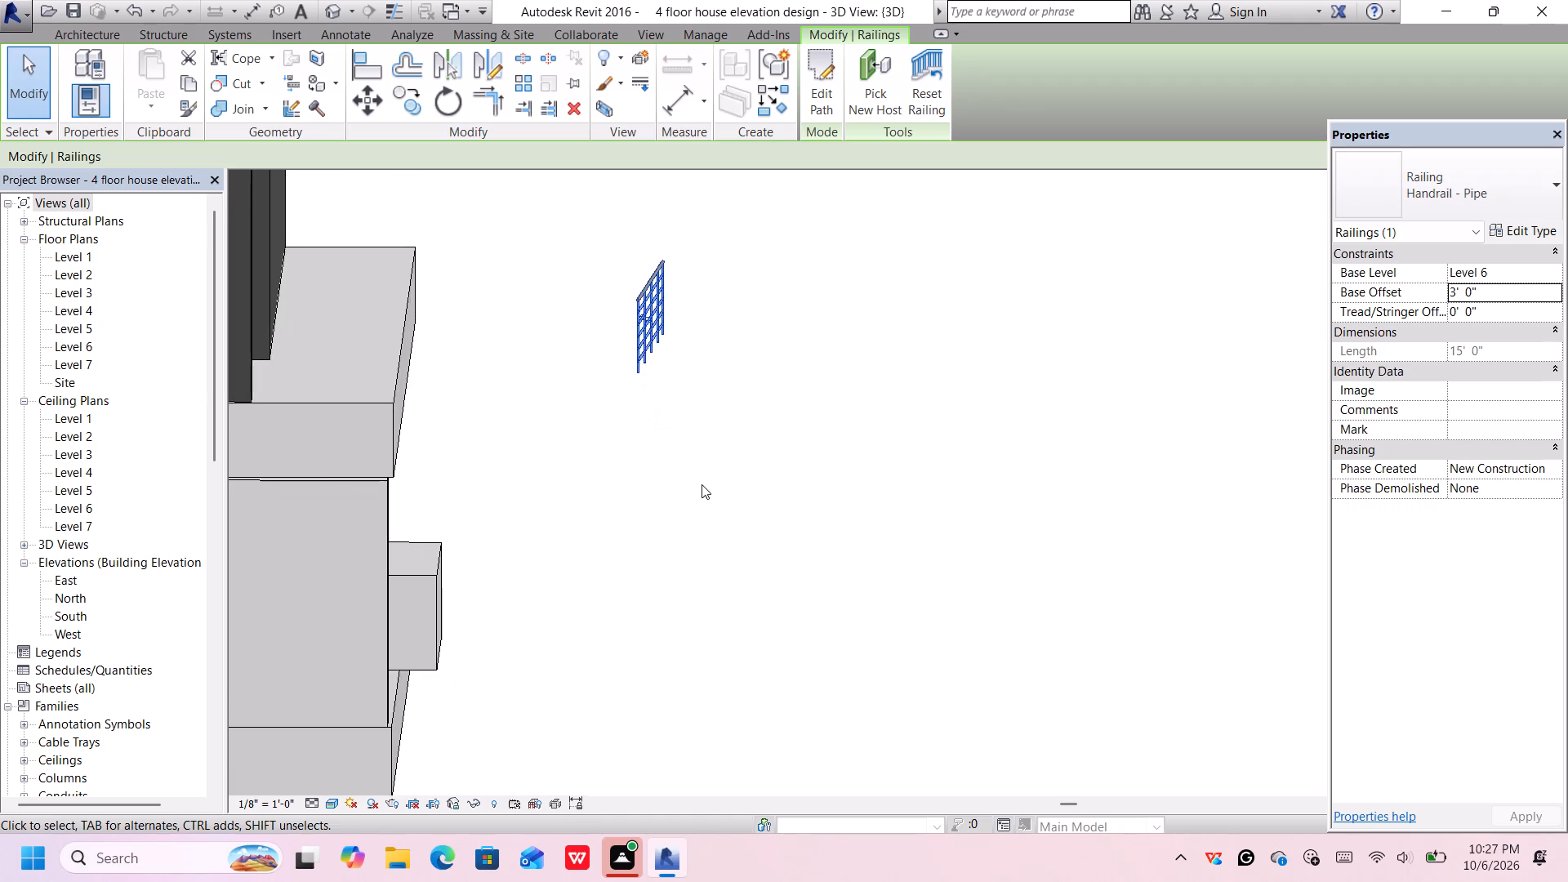
pyautogui.scroll(-4, 702, 484)
pyautogui.moveTo(710, 485); pyautogui.dragTo(793, 535, button='middle')
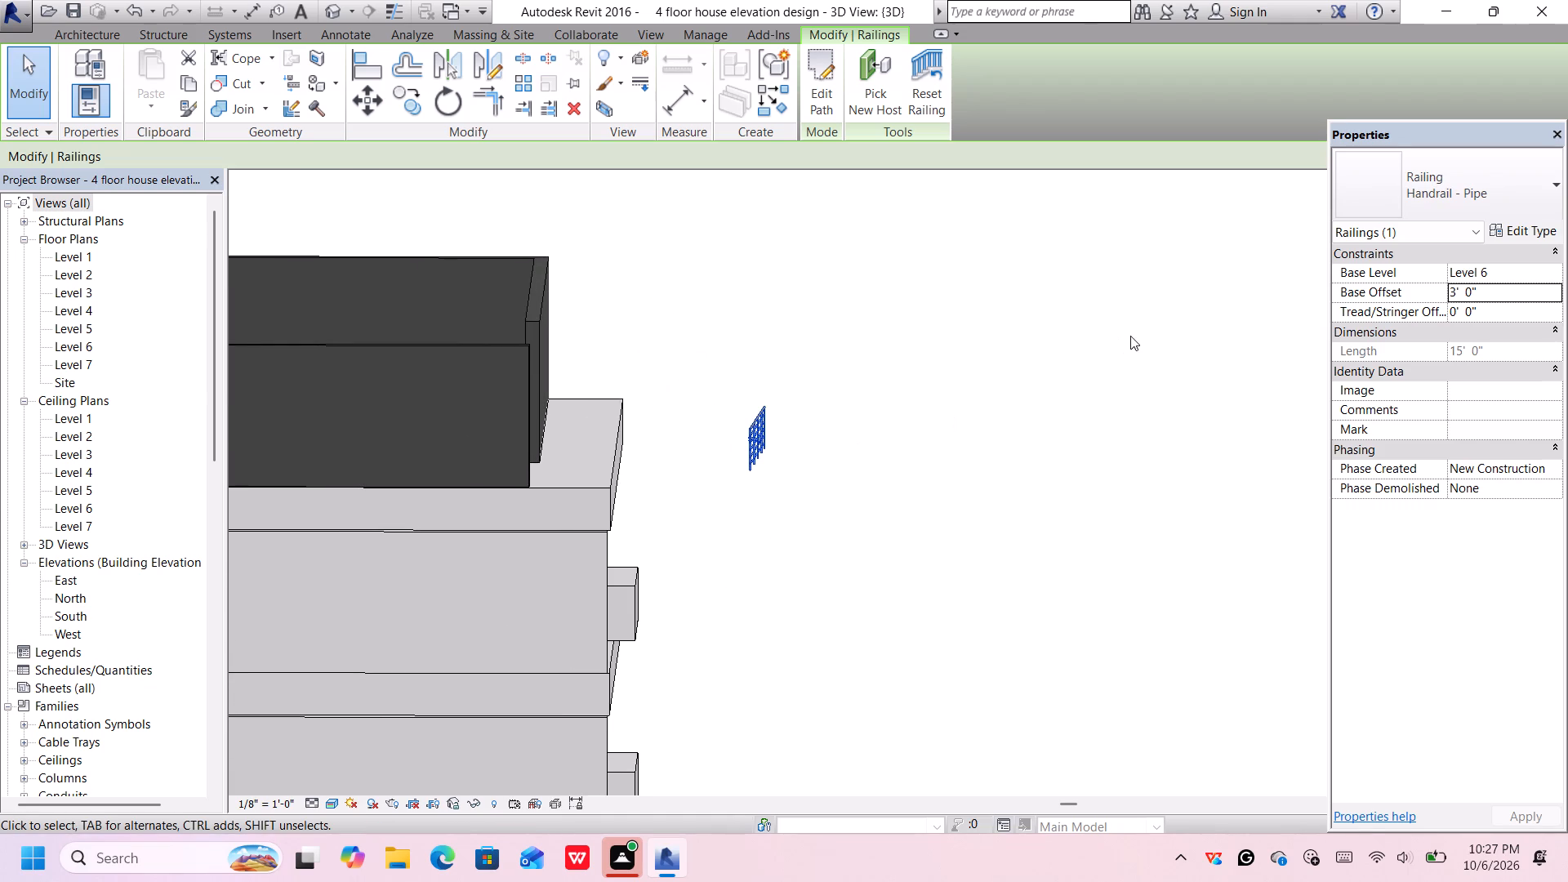
pyautogui.click(1521, 296)
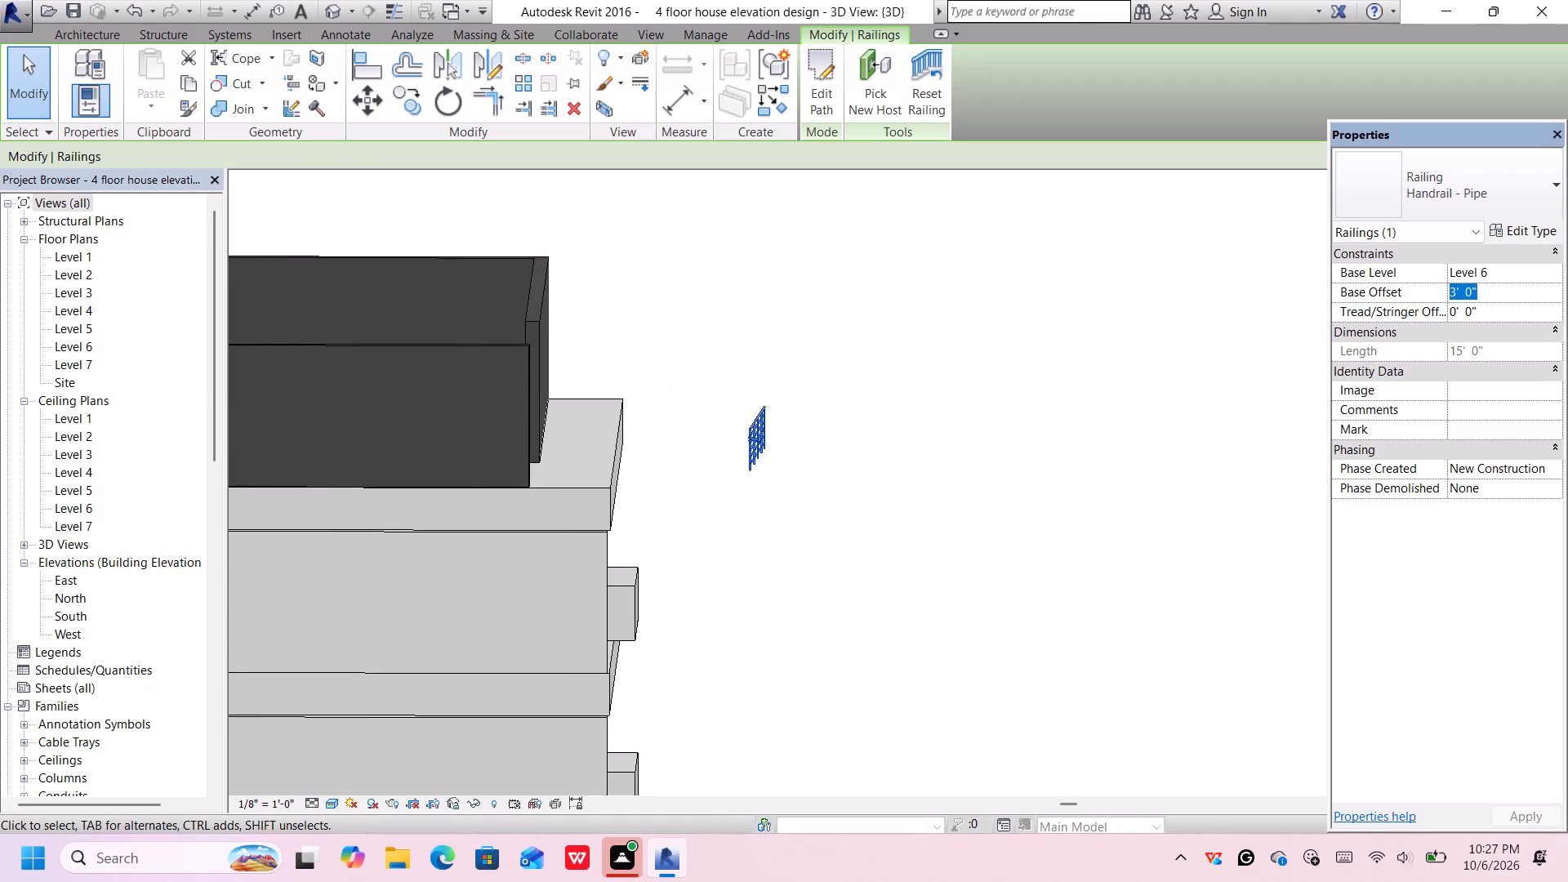
pyautogui.press('BackSpace')
pyautogui.write("2'")
pyautogui.press('Return')
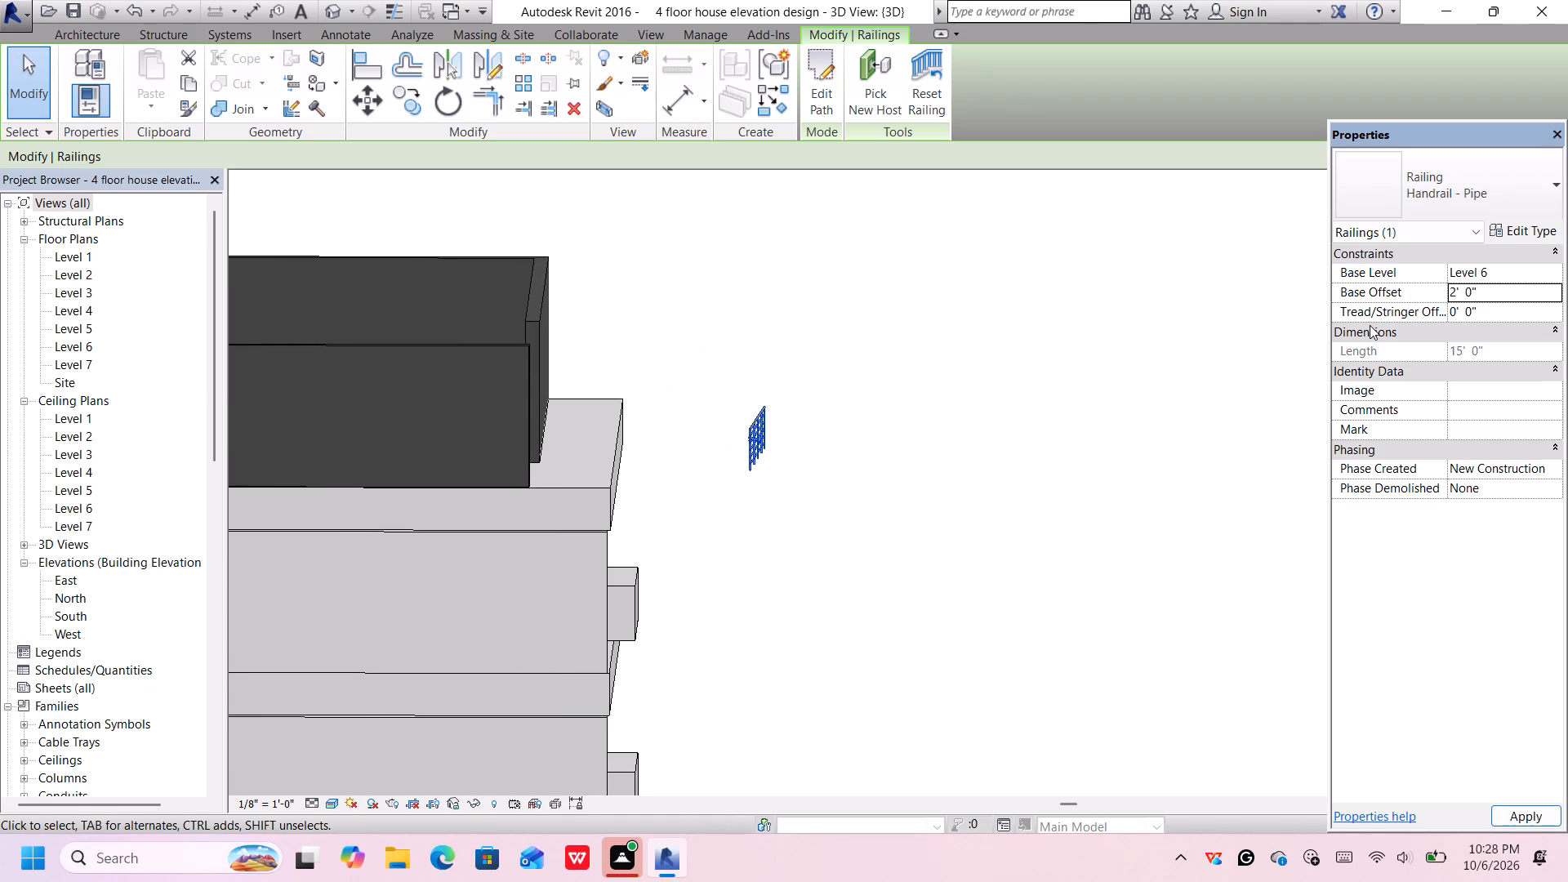
# Move the pipe railing from outside the building onto the top slab, in line with the end of the front wall.
pyautogui.scroll(2, 770, 487)
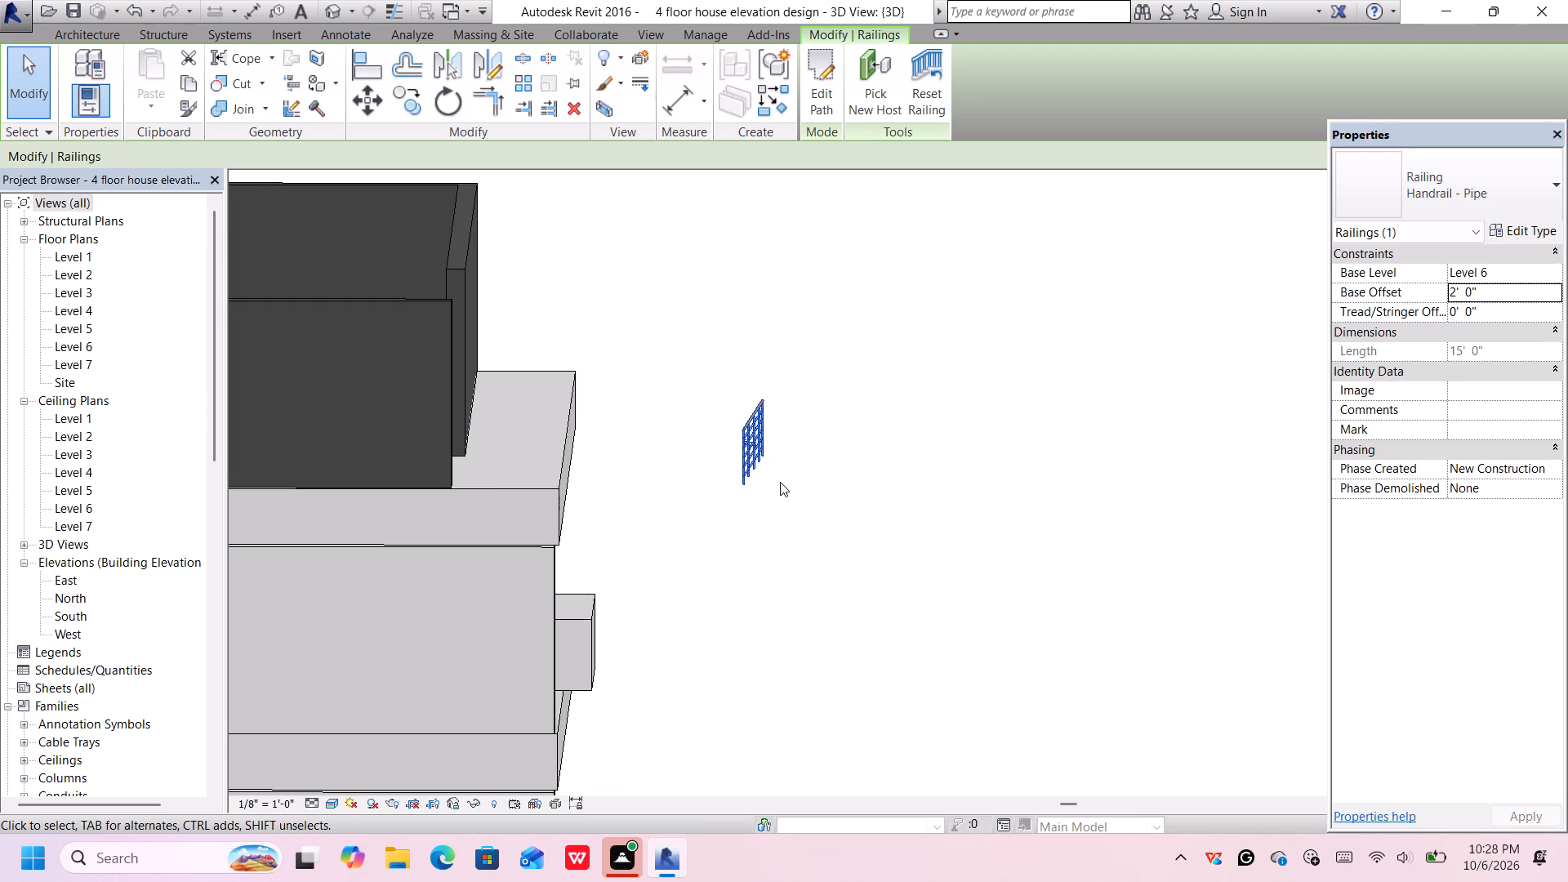
pyautogui.moveTo(781, 482); pyautogui.dragTo(990, 494, button='middle')
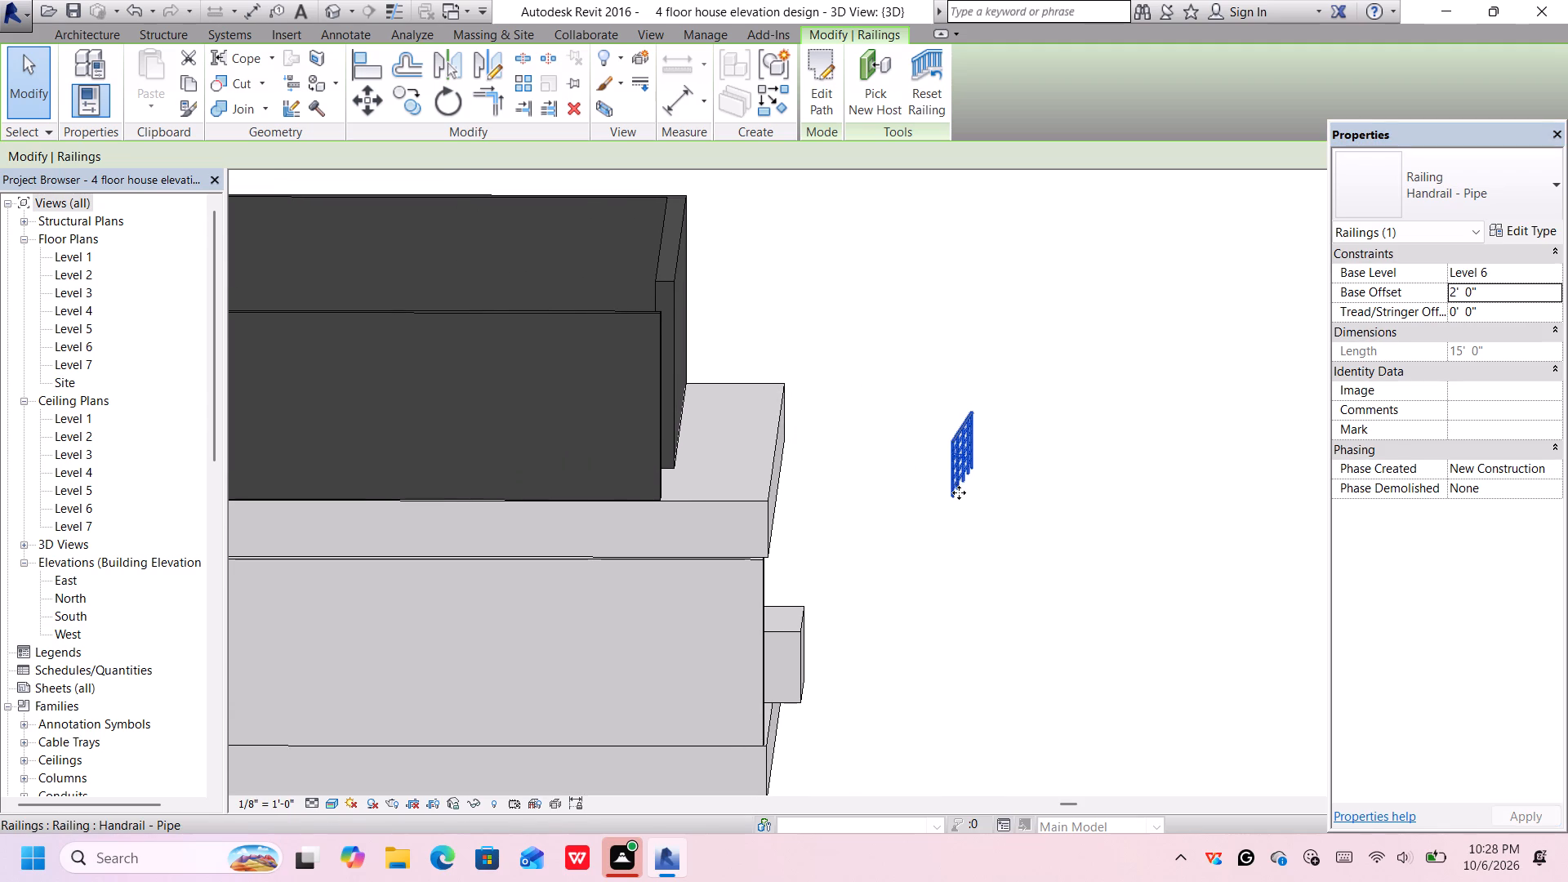
pyautogui.moveTo(956, 500); pyautogui.dragTo(938, 491)
pyautogui.moveTo(938, 491); pyautogui.dragTo(924, 491)
pyautogui.moveTo(925, 487); pyautogui.dragTo(755, 502)
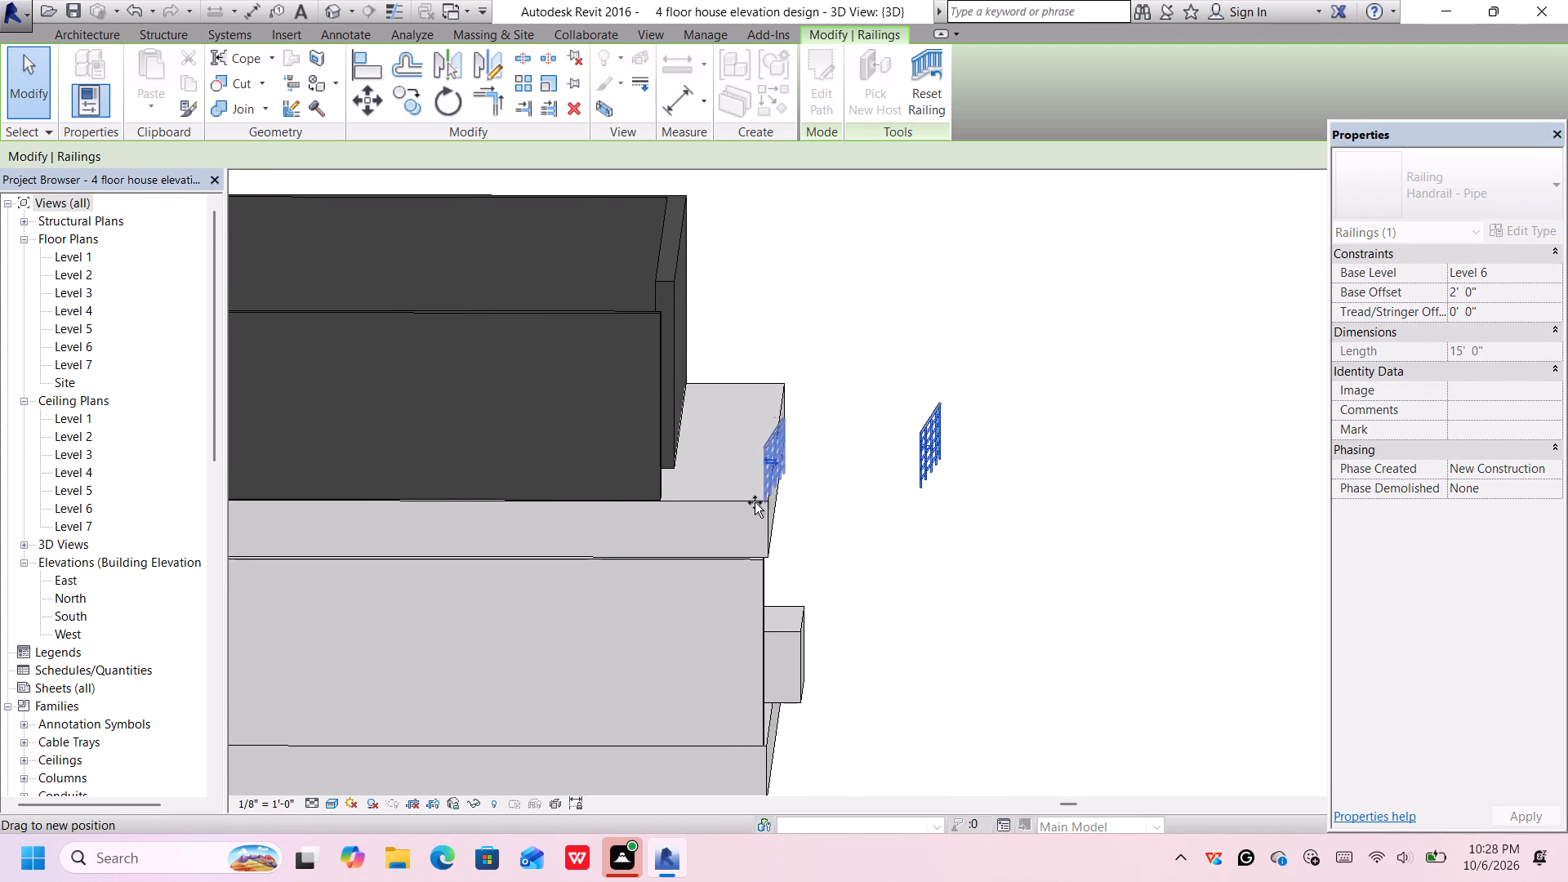
pyautogui.moveTo(755, 502); pyautogui.dragTo(665, 492)
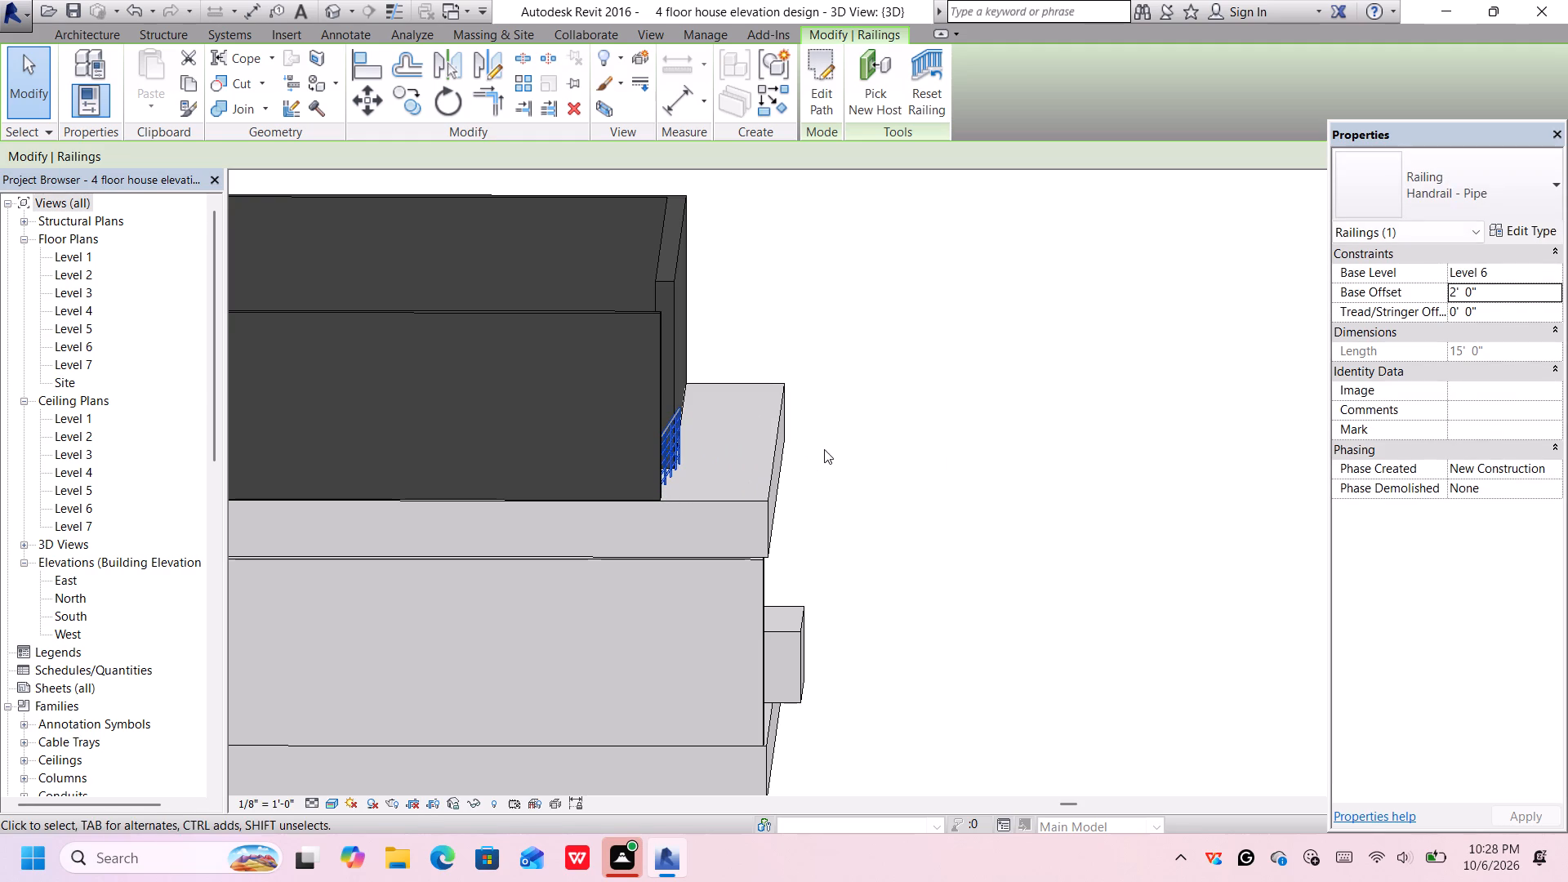
# Nudge the pipe railing back across the slab so it lines up with the thickness of the front wall.
pyautogui.moveTo(829, 449); pyautogui.dragTo(675, 517, button='middle')
pyautogui.scroll(3, 698, 464)
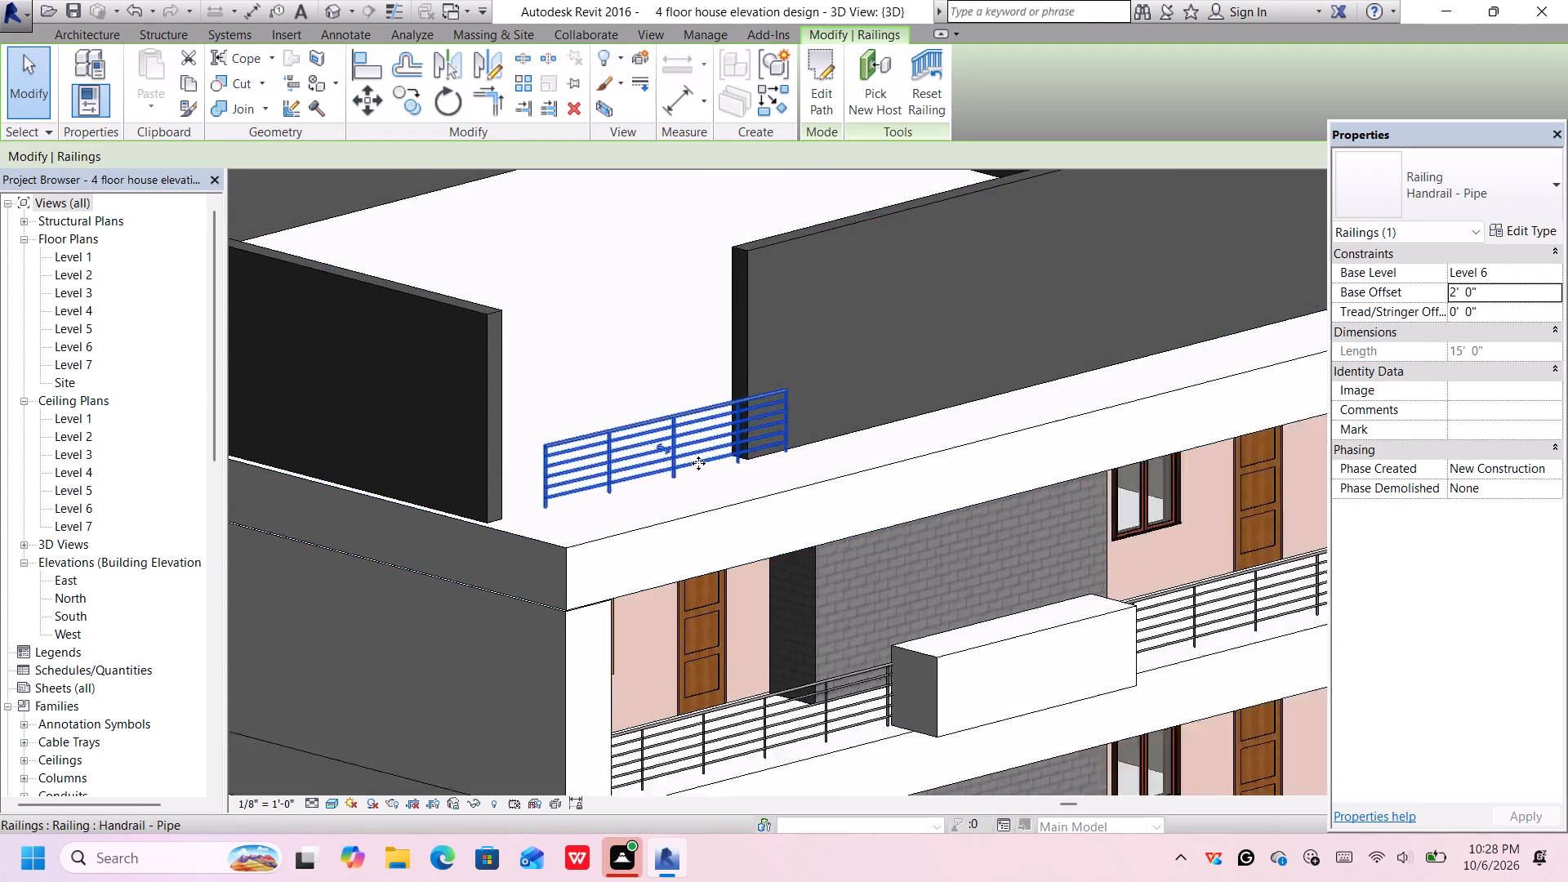
pyautogui.scroll(5, 698, 463)
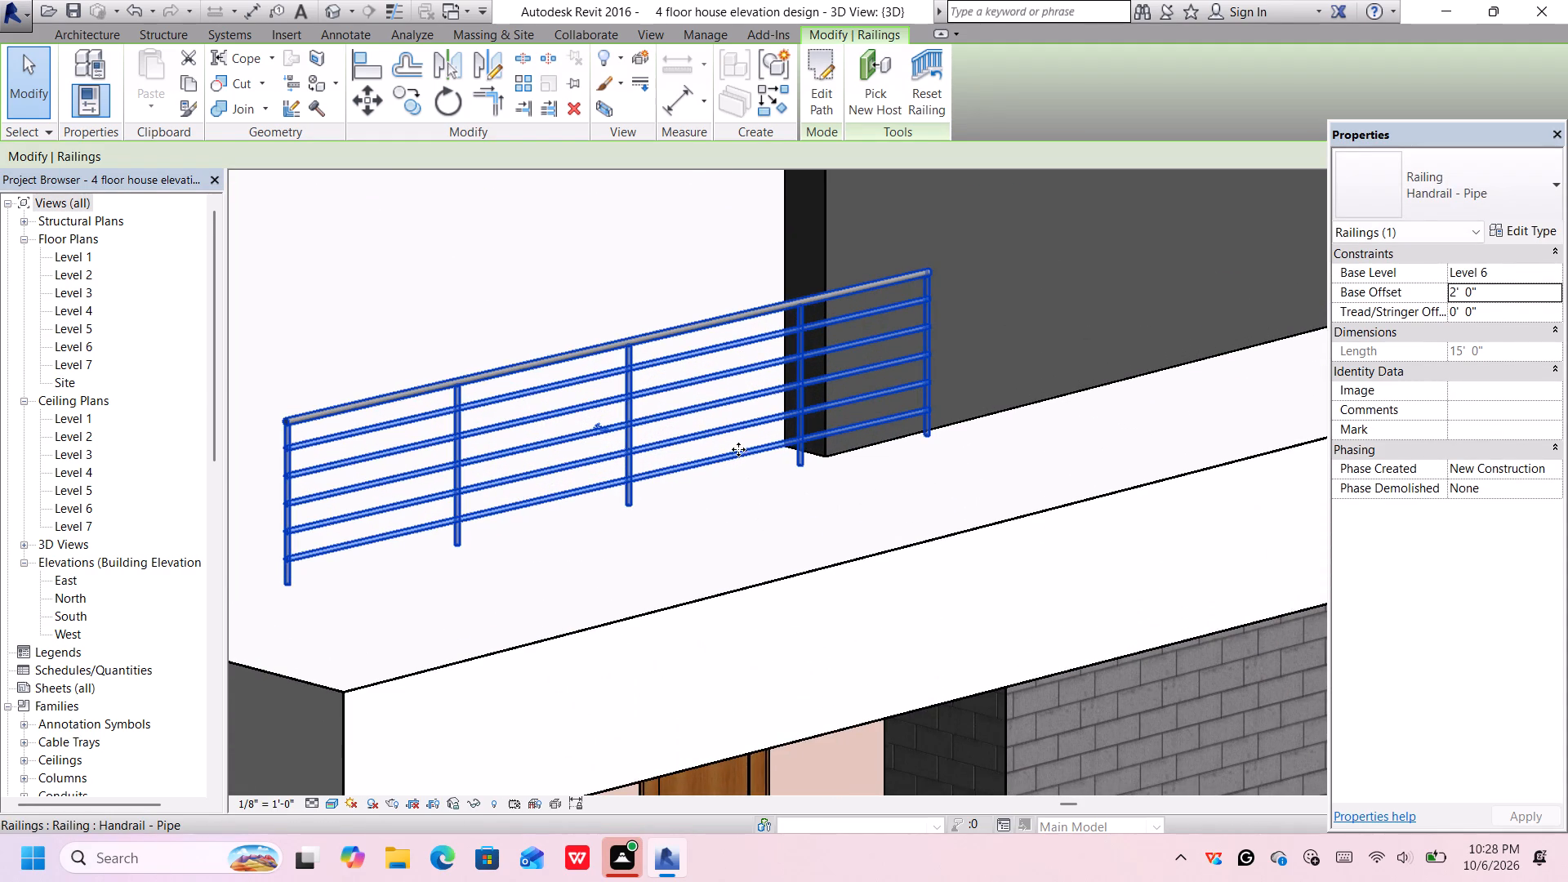
pyautogui.press('Down')
pyautogui.press('Down')
pyautogui.press('Up')
pyautogui.press('Up')
pyautogui.press('Up')
pyautogui.press('Up')
pyautogui.press('Up')
pyautogui.press('Up')
pyautogui.press('Up')
pyautogui.press('Up')
pyautogui.press('Up')
pyautogui.press('Up')
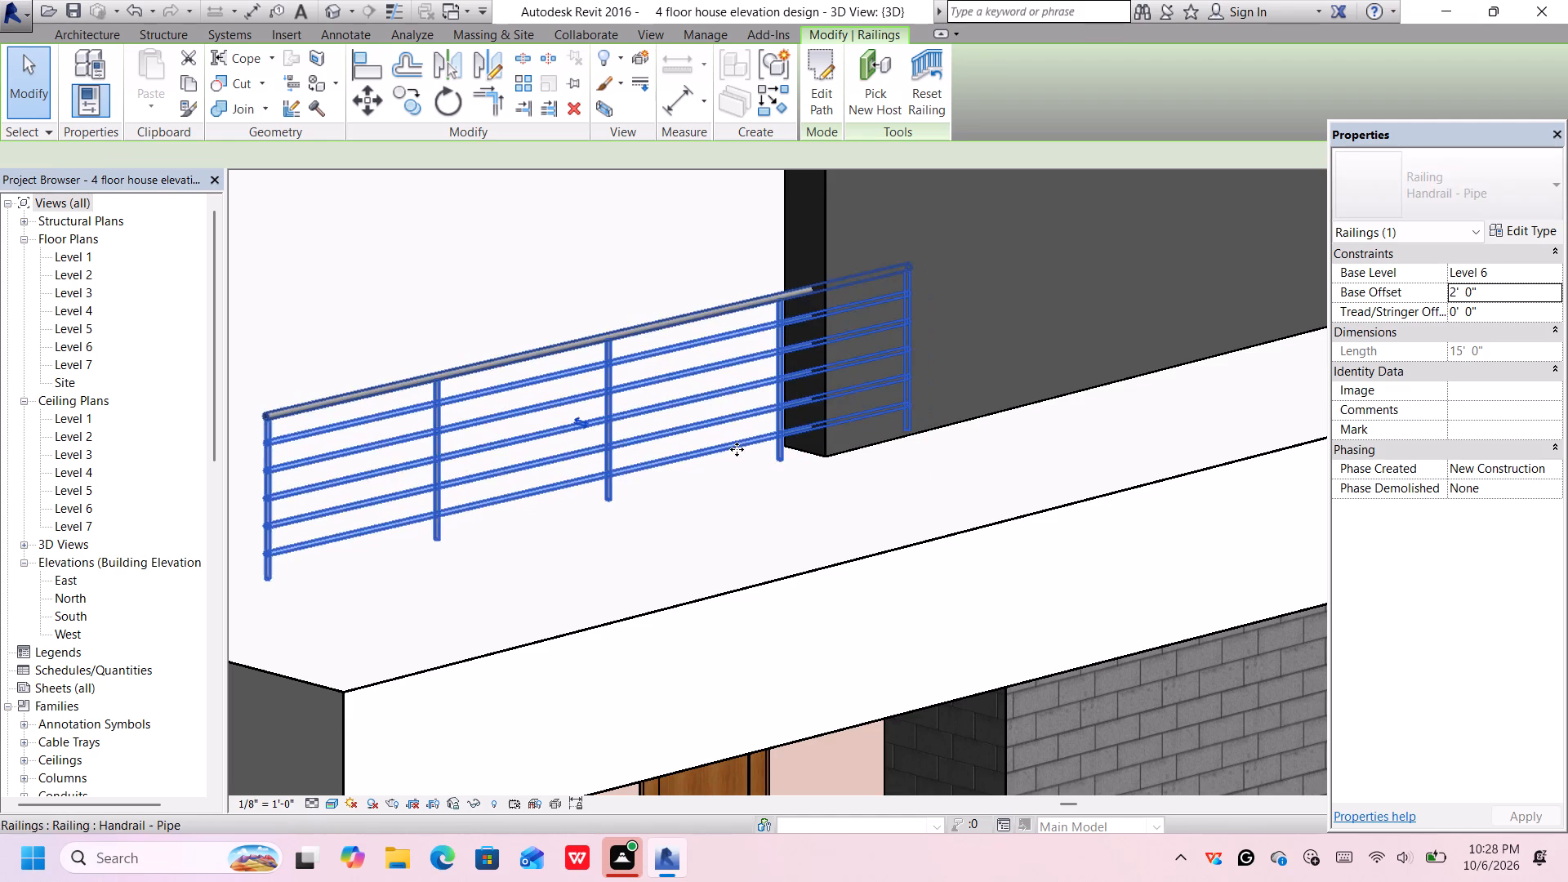
pyautogui.press('Up')
pyautogui.press('Up')
pyautogui.press('Up')
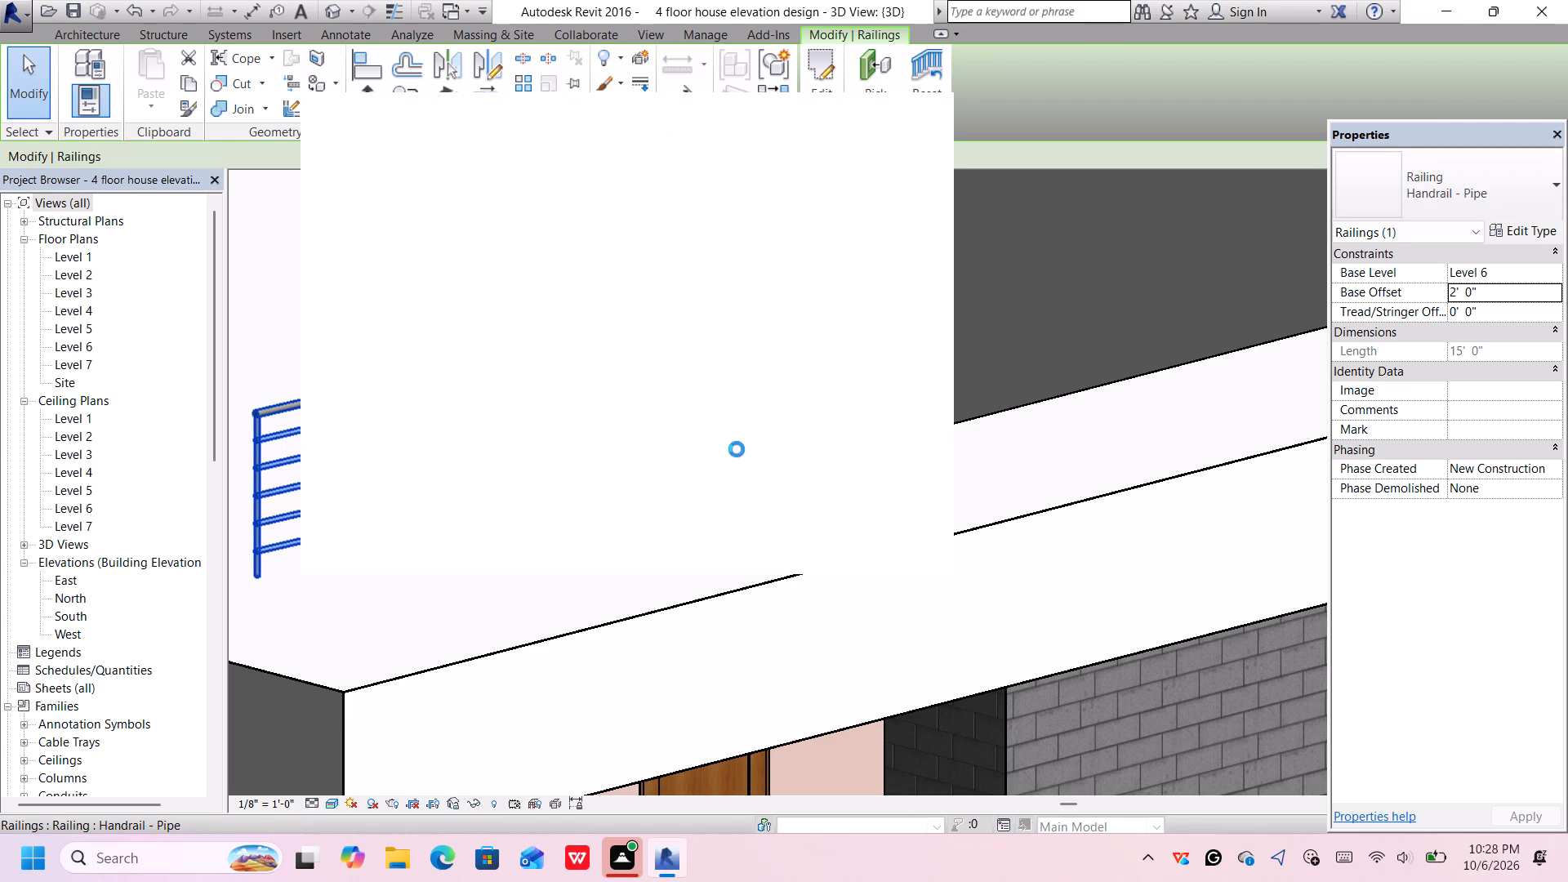
# Nudge the pipe railing sideways along the slab edge toward the side wall.
pyautogui.press('Right')
pyautogui.press('Left')
pyautogui.press('Left')
pyautogui.press('Left')
pyautogui.press('Left')
pyautogui.press('Left')
pyautogui.press('Left')
pyautogui.press('Left')
pyautogui.press('Left')
pyautogui.press('Left')
pyautogui.press('Left')
pyautogui.press('Left')
pyautogui.press('Left')
pyautogui.press('Left')
pyautogui.press('Left')
pyautogui.press('Left')
pyautogui.press('Left')
pyautogui.press('Left')
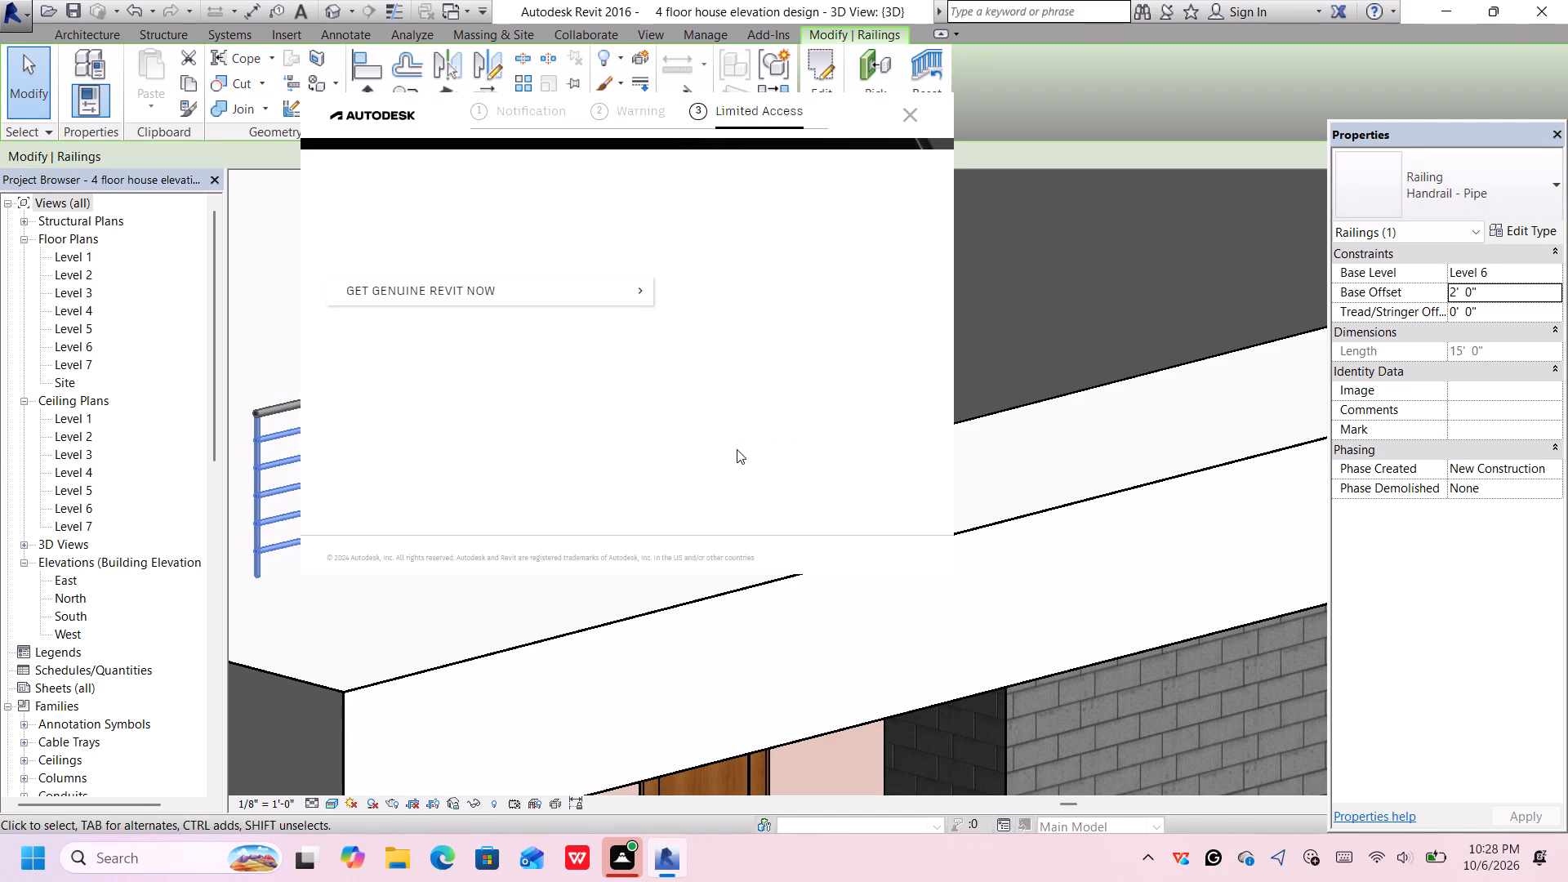
pyautogui.press('Left')
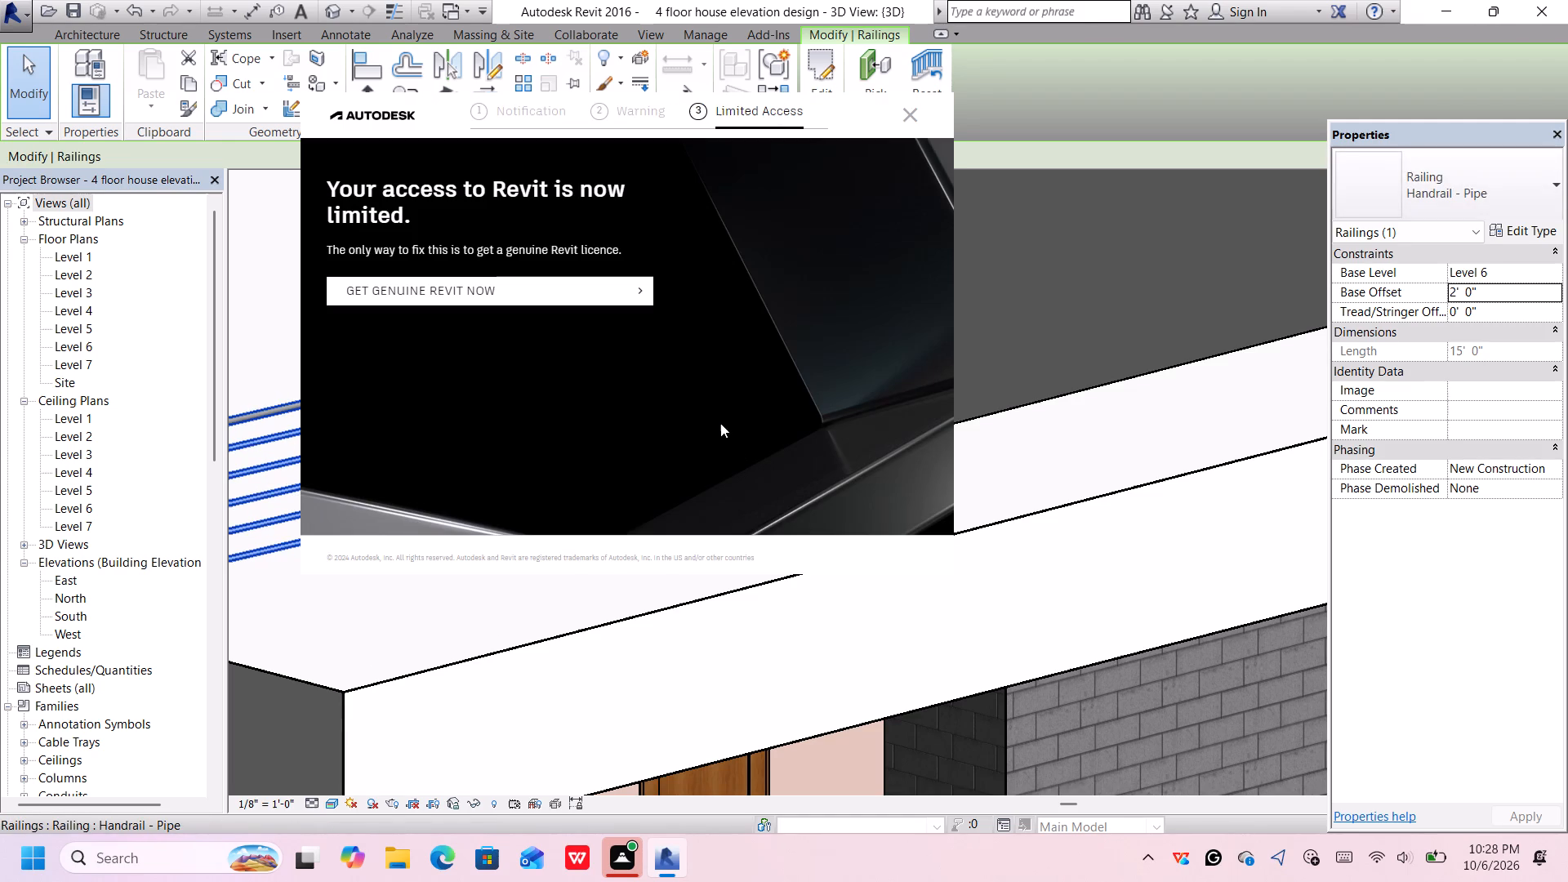
# Dismiss the Autodesk licence notification.
pyautogui.click(913, 114)
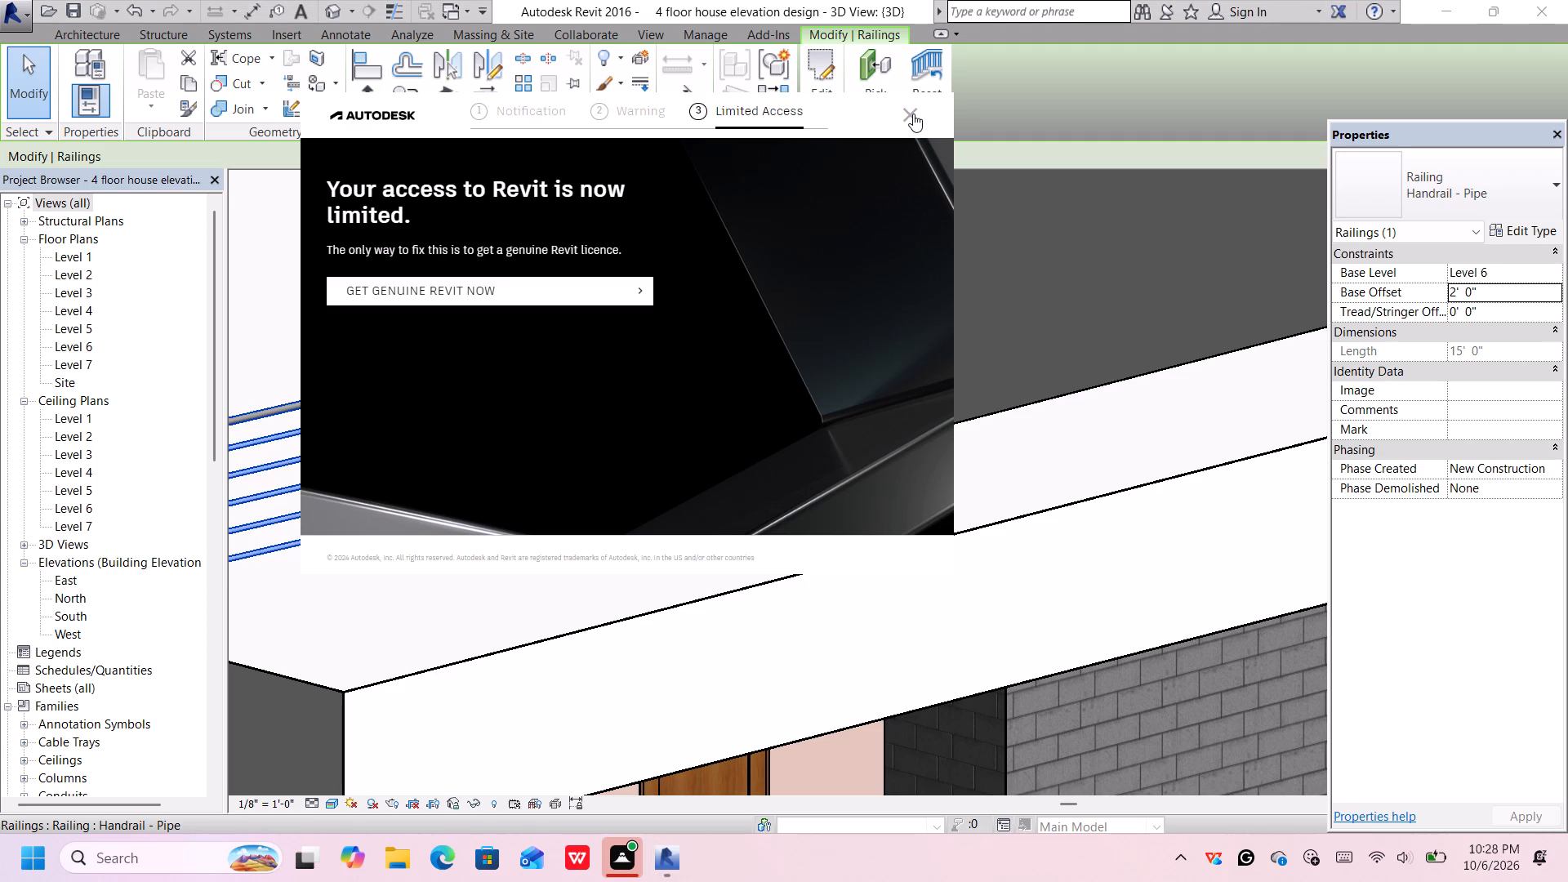
# Nudge the pipe railing further toward the side wall until it fits between the side and front walls, and deselect it.
pyautogui.scroll(-1, 795, 314)
pyautogui.scroll(1, 802, 312)
pyautogui.scroll(-2, 804, 311)
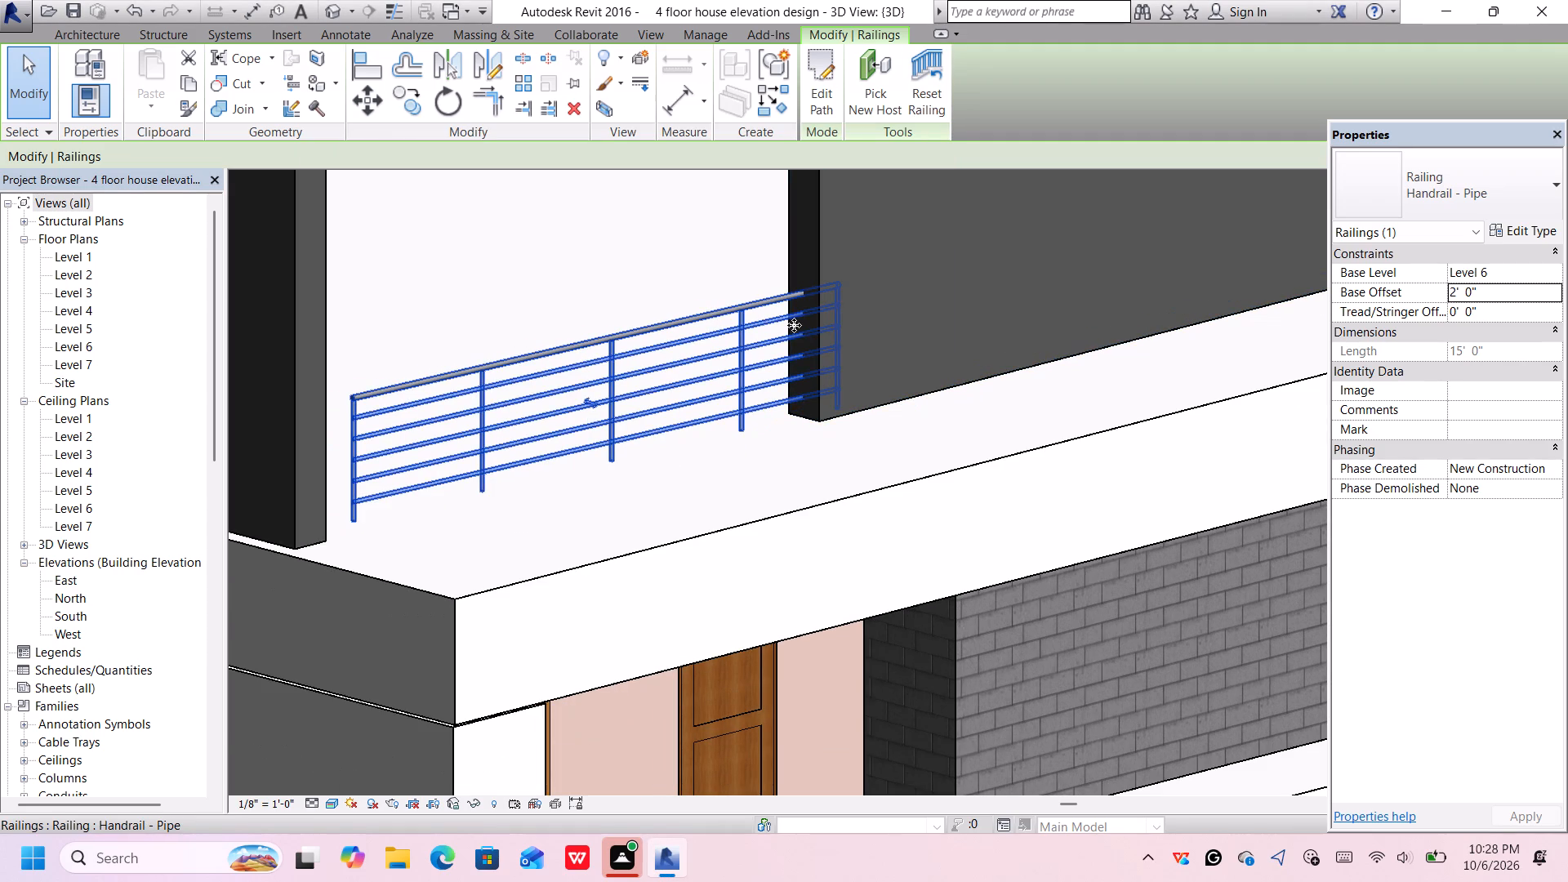
pyautogui.press('Left')
pyautogui.press('Left')
pyautogui.press('Left')
pyautogui.press('Left')
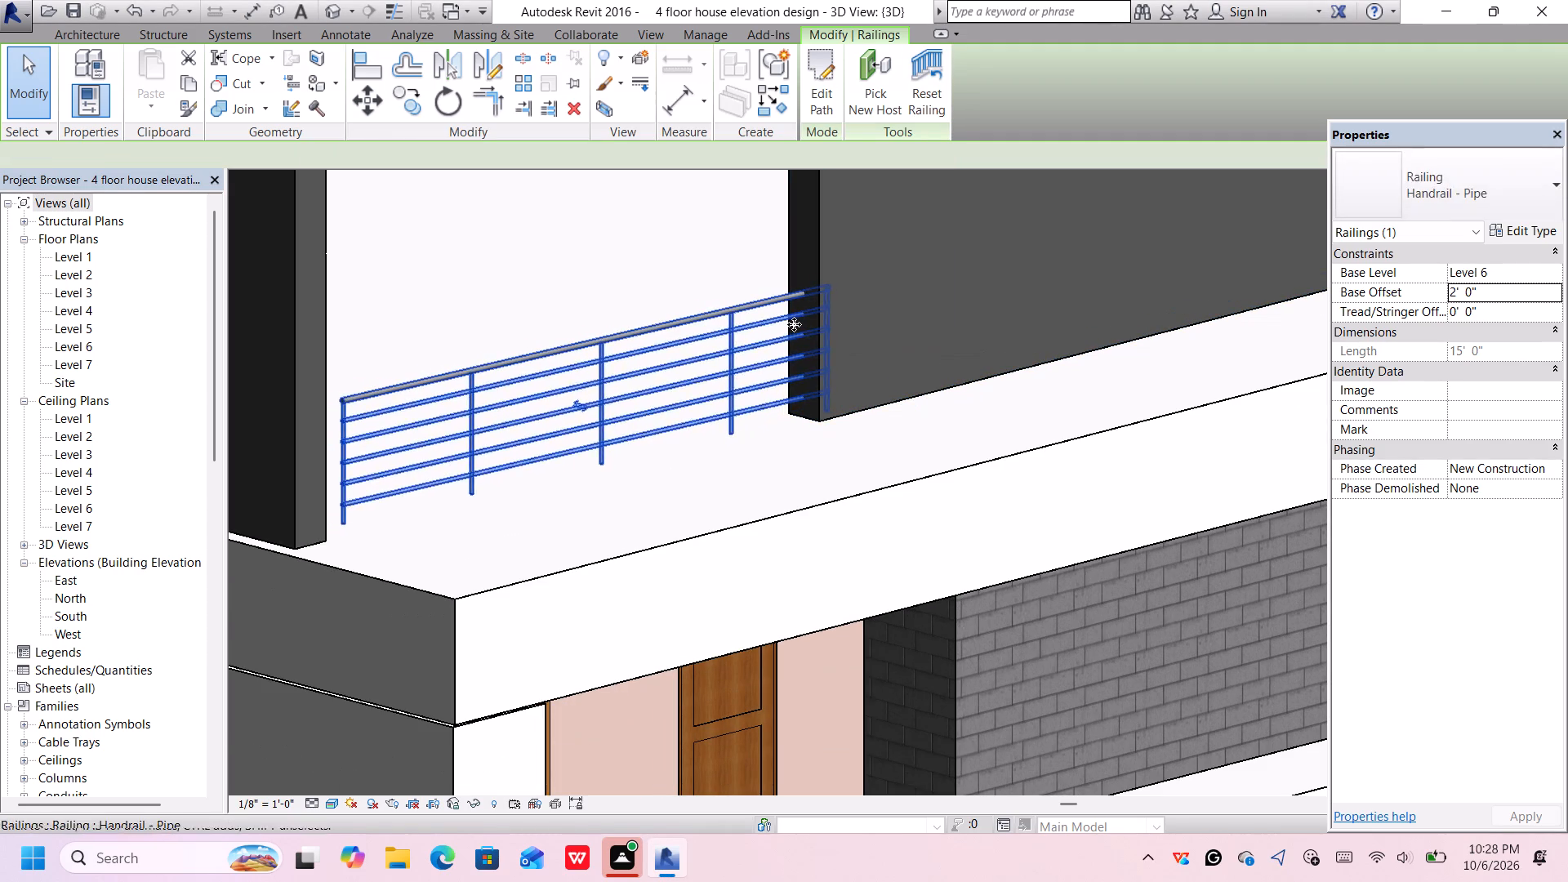
pyautogui.press('Left')
pyautogui.press('Left')
pyautogui.press('Left')
pyautogui.press('Left')
pyautogui.press('Left')
pyautogui.press('Left')
pyautogui.press('Left')
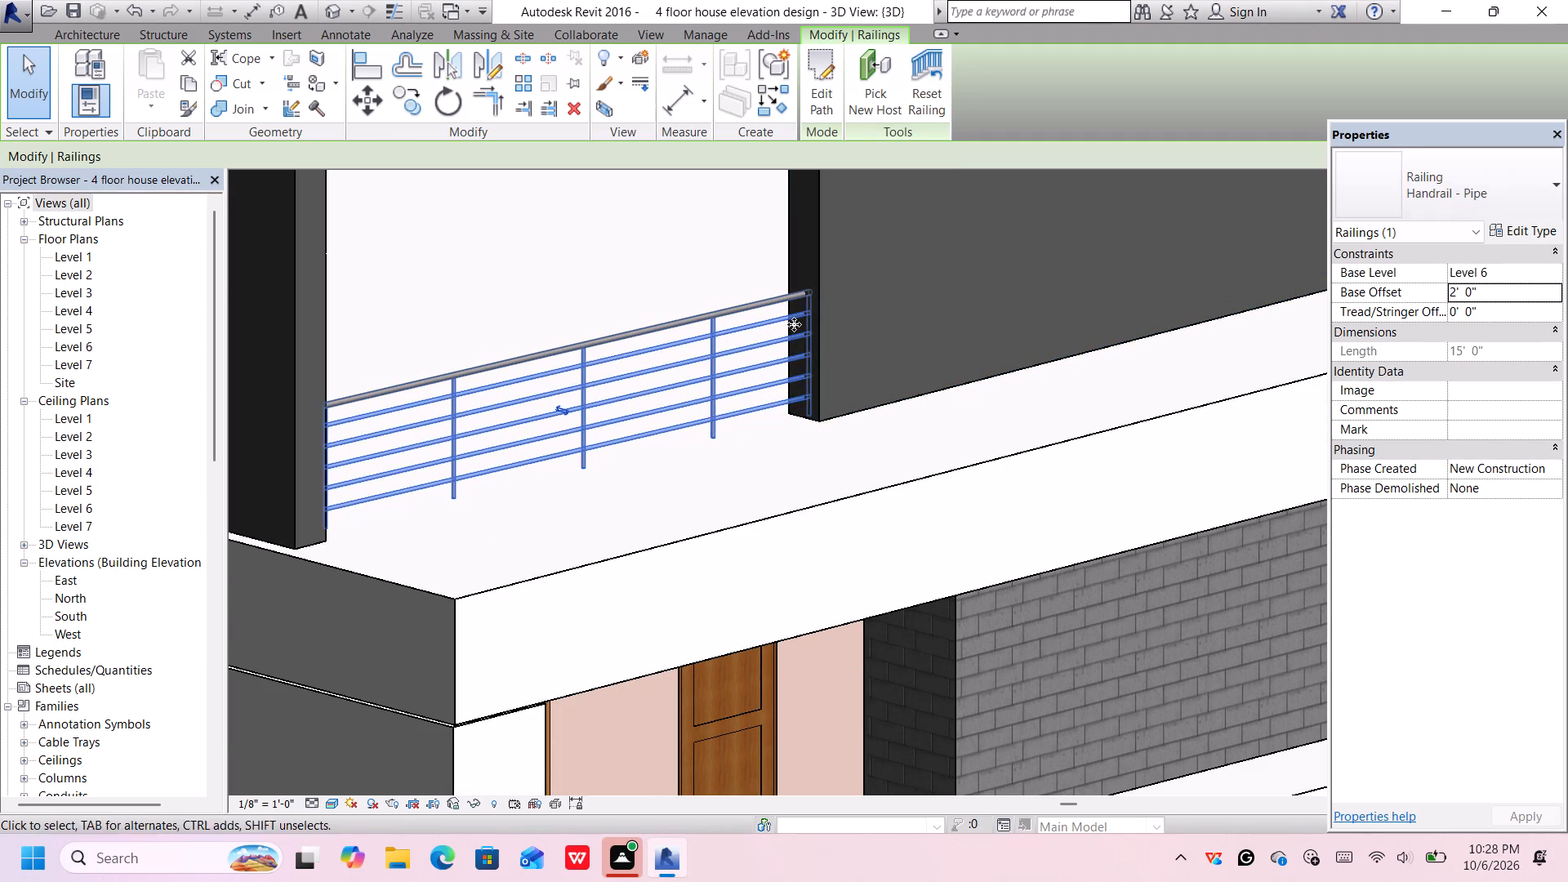
pyautogui.press('Left')
pyautogui.press('Left')
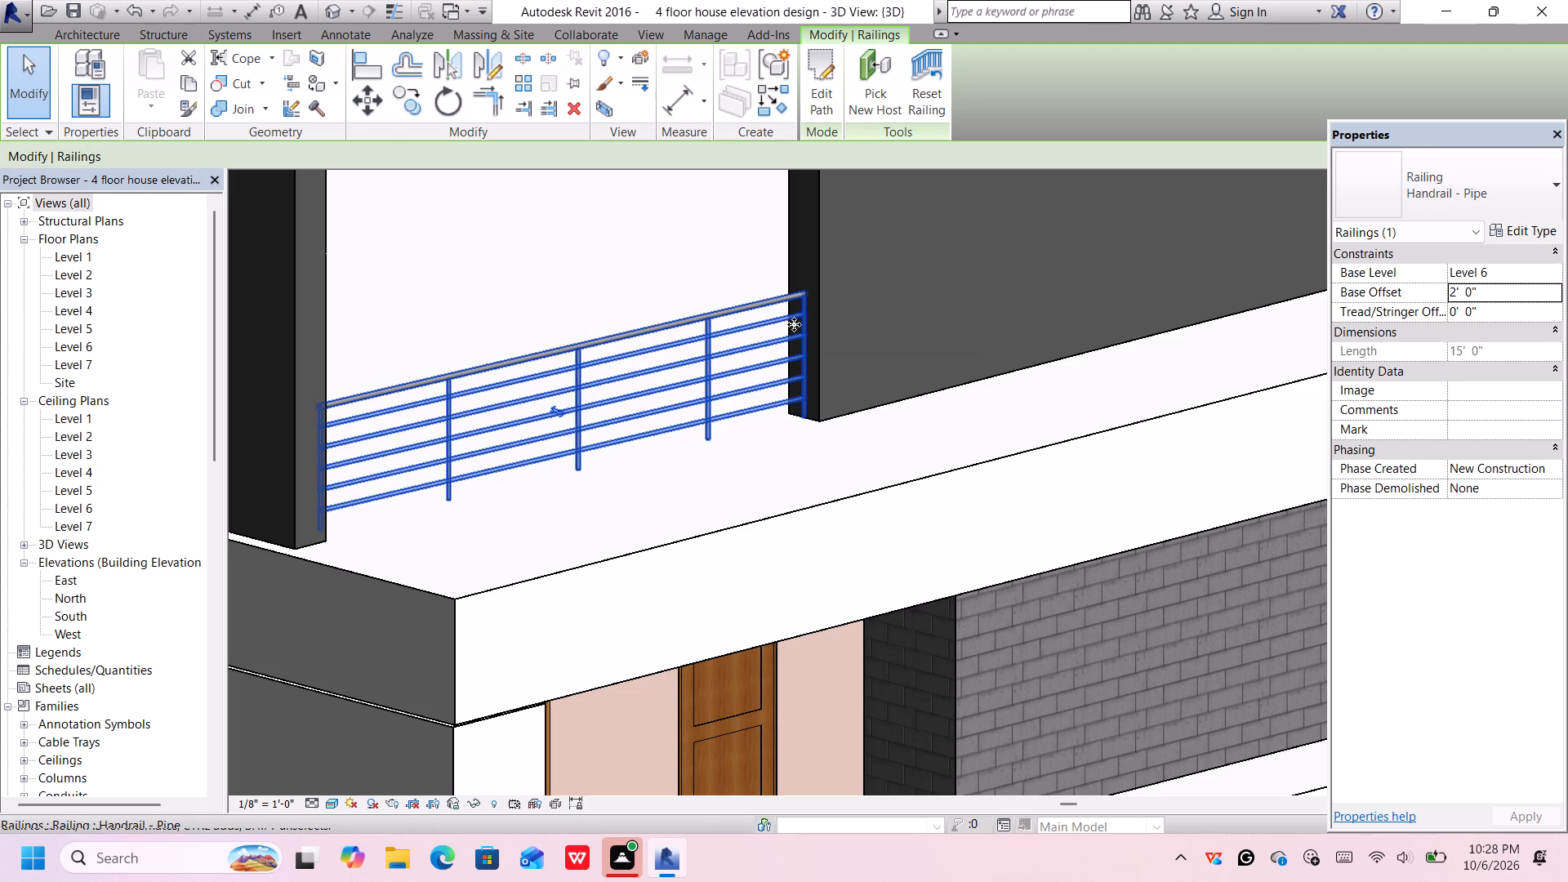
pyautogui.moveTo(811, 381); pyautogui.dragTo(813, 368, button='middle')
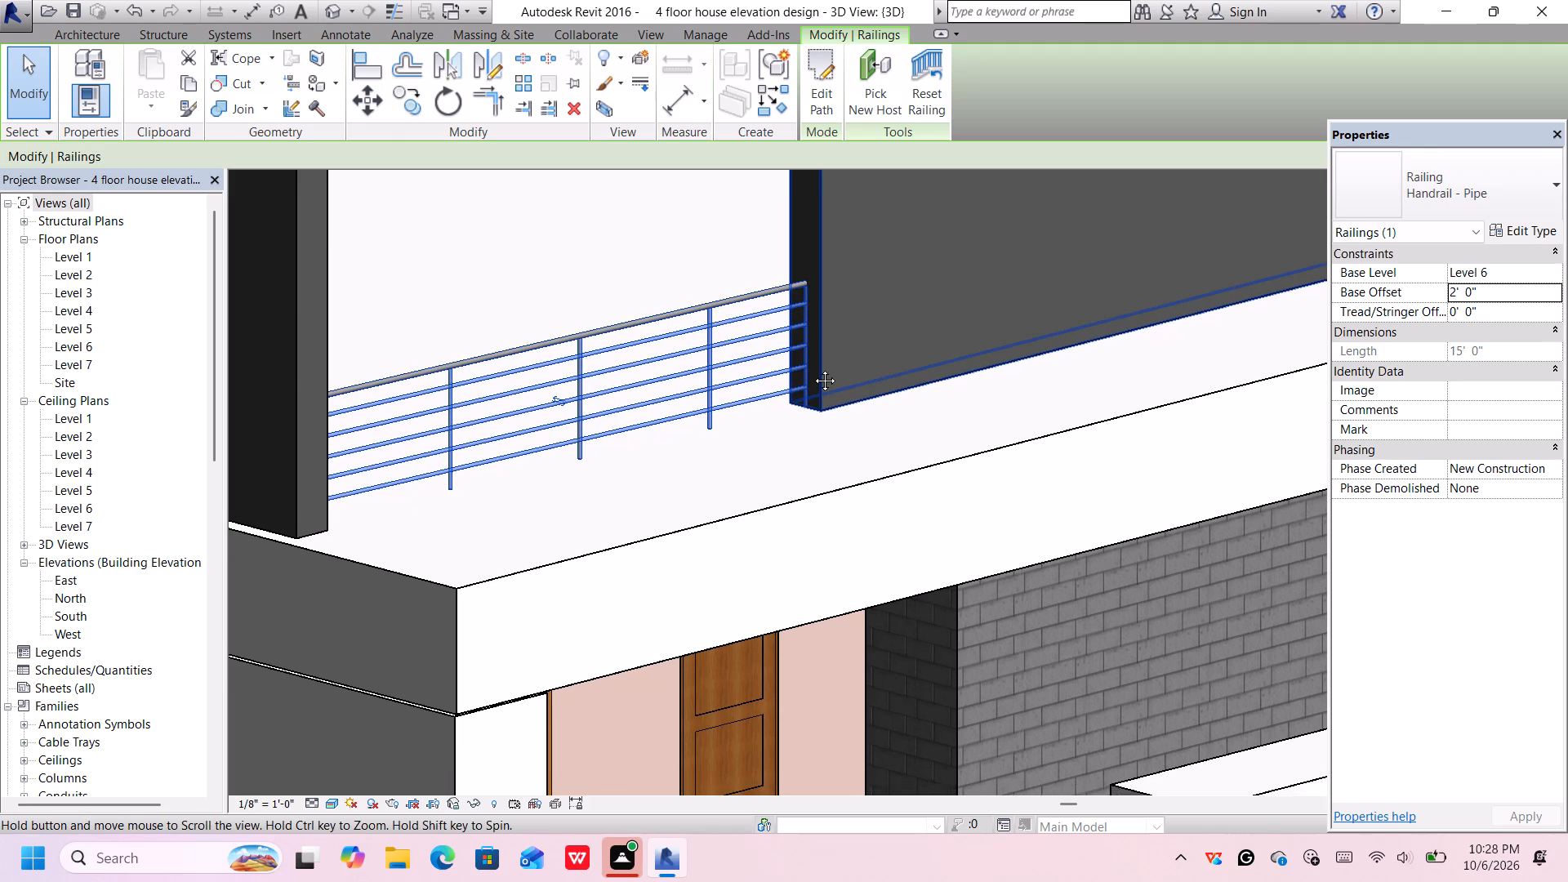
pyautogui.moveTo(813, 368); pyautogui.dragTo(679, 435, button='middle')
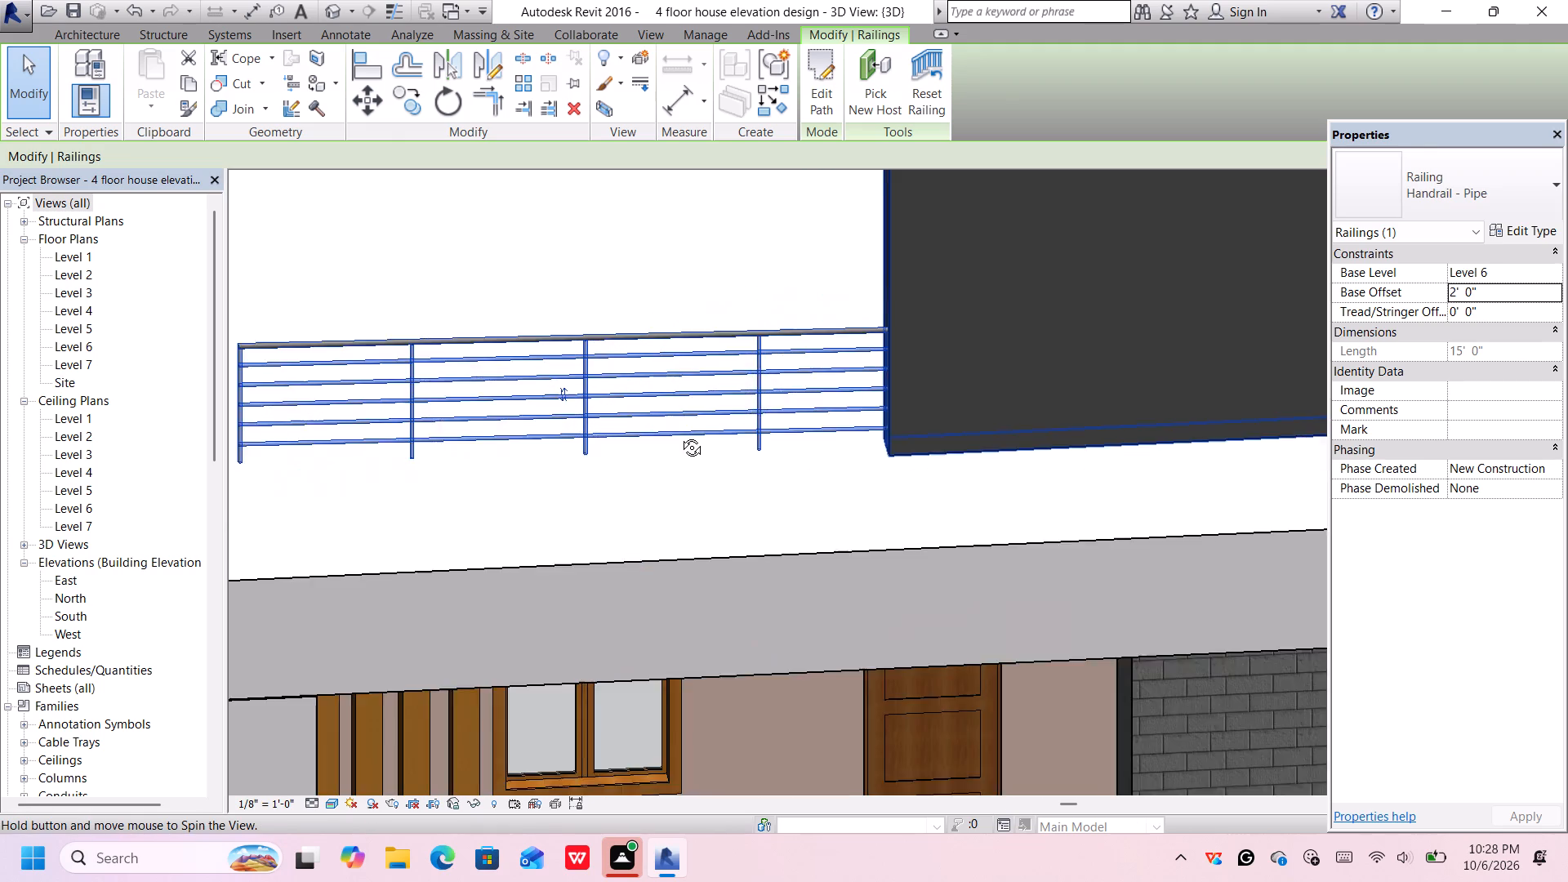
pyautogui.moveTo(679, 435); pyautogui.dragTo(657, 442, button='middle')
pyautogui.scroll(-2, 688, 436)
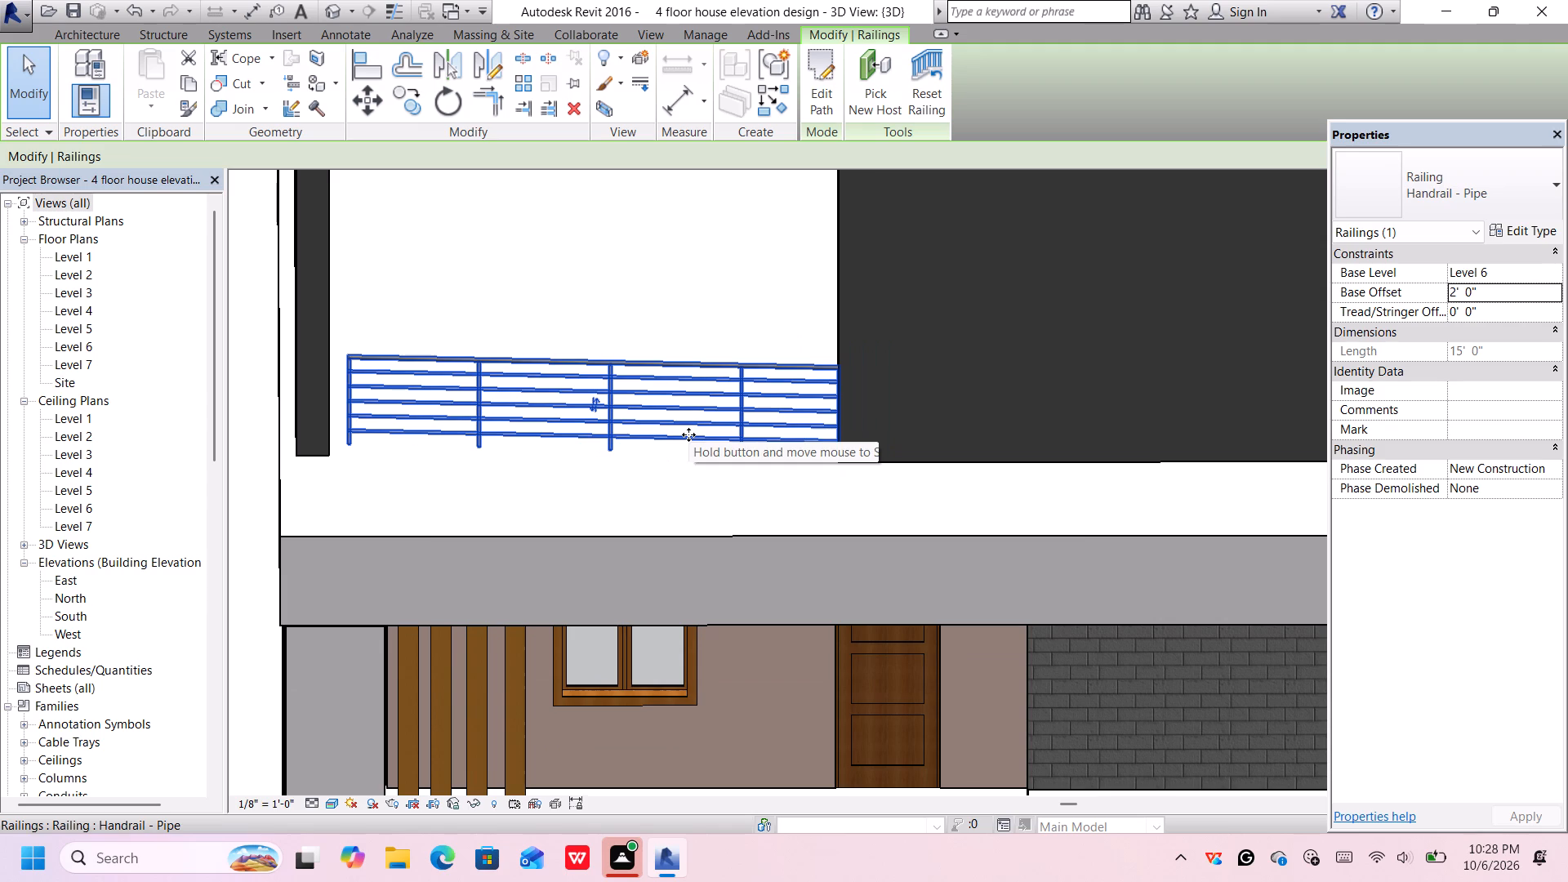
pyautogui.press('Left')
pyautogui.press('Left')
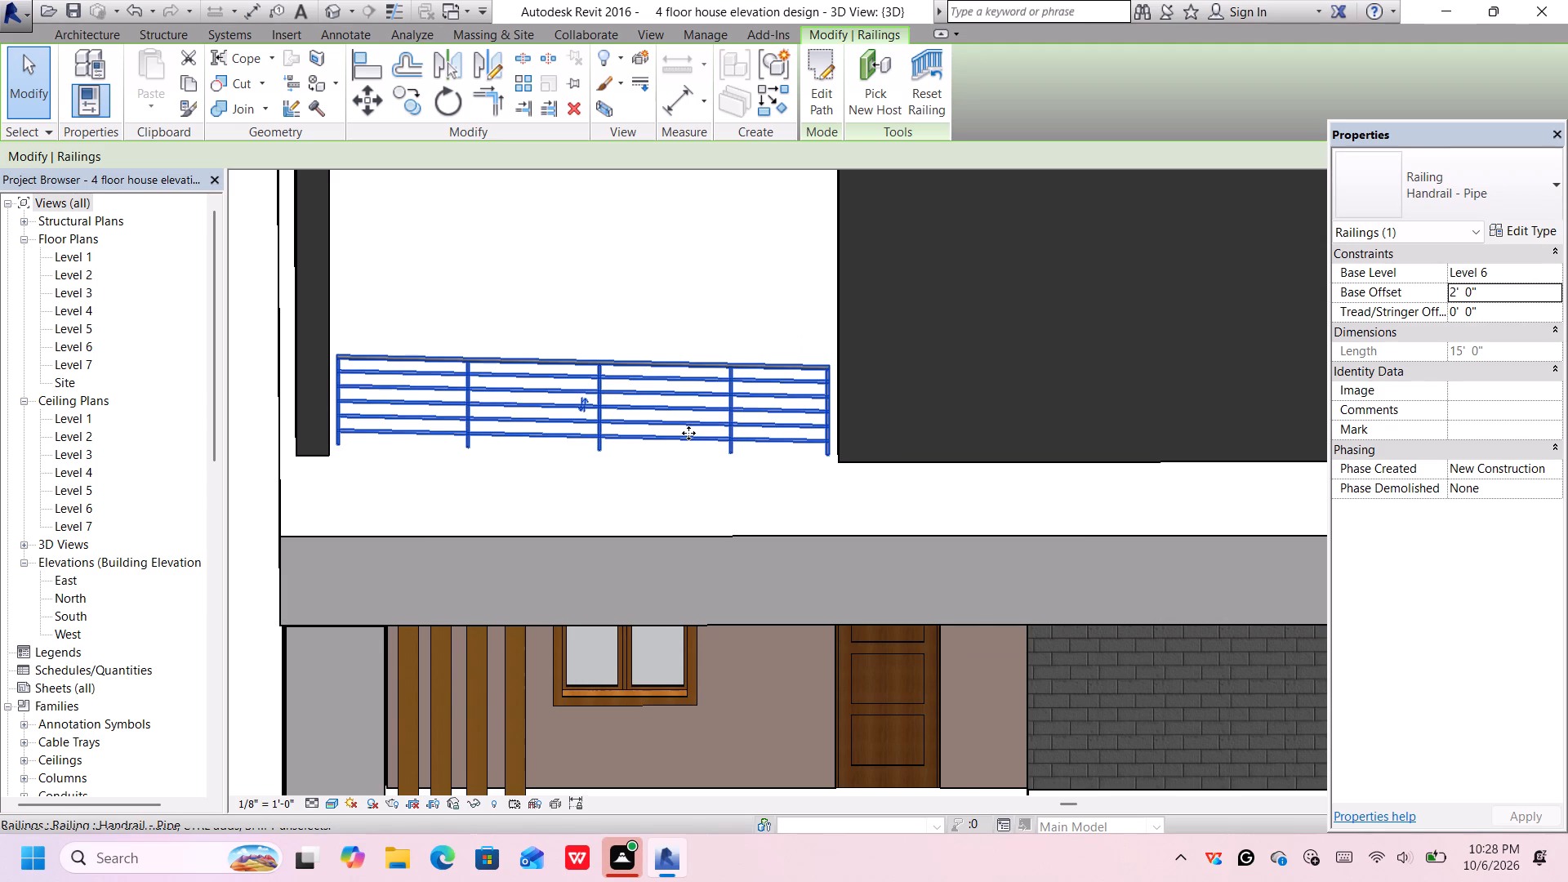
pyautogui.scroll(-9, 683, 433)
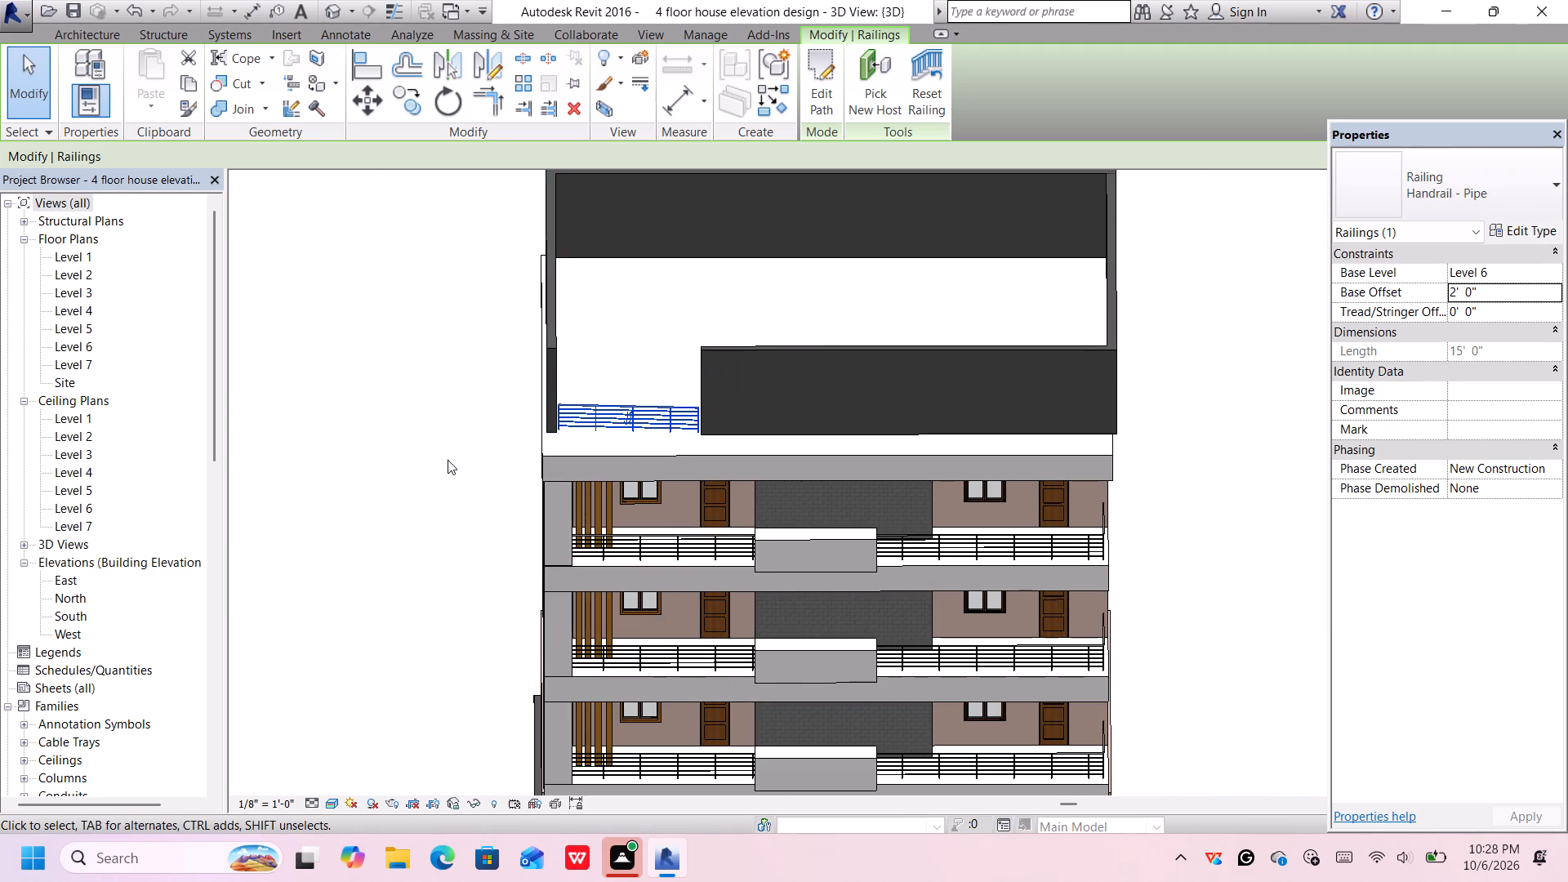
pyautogui.click(435, 514)
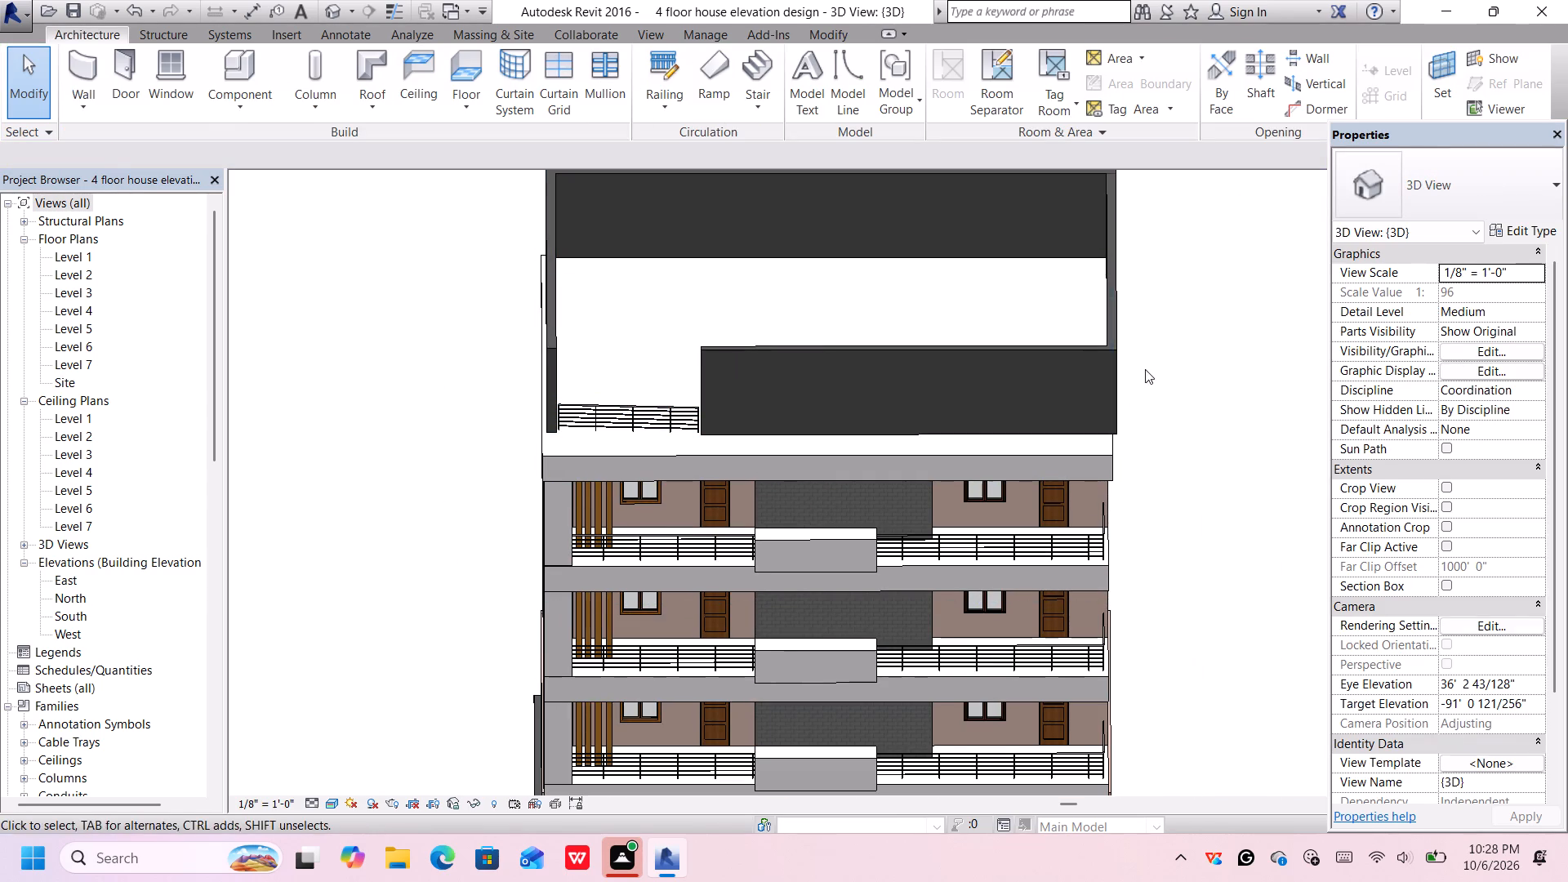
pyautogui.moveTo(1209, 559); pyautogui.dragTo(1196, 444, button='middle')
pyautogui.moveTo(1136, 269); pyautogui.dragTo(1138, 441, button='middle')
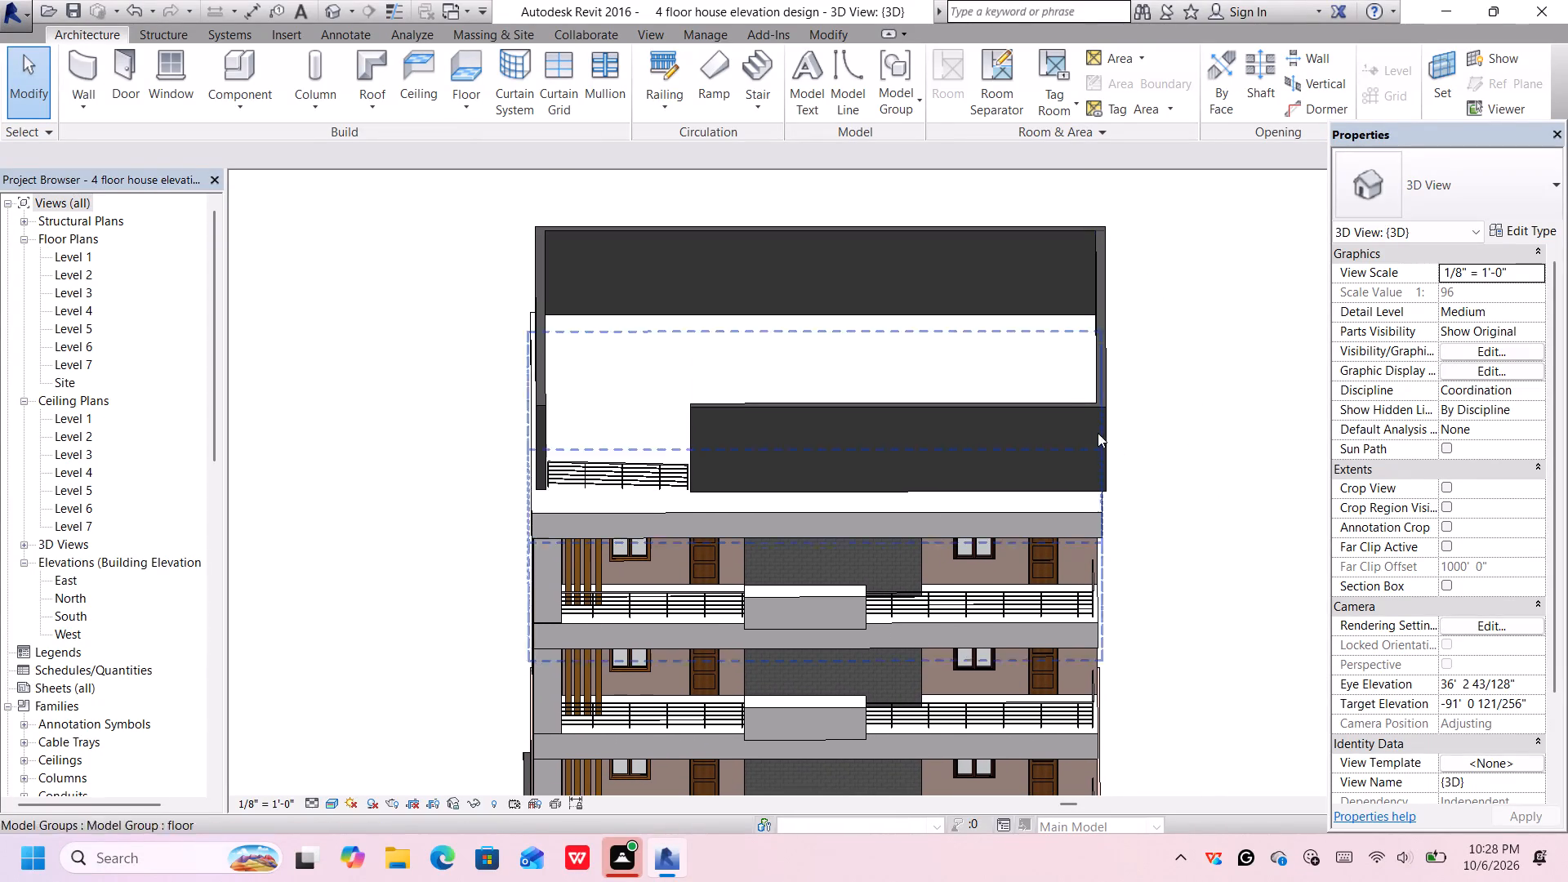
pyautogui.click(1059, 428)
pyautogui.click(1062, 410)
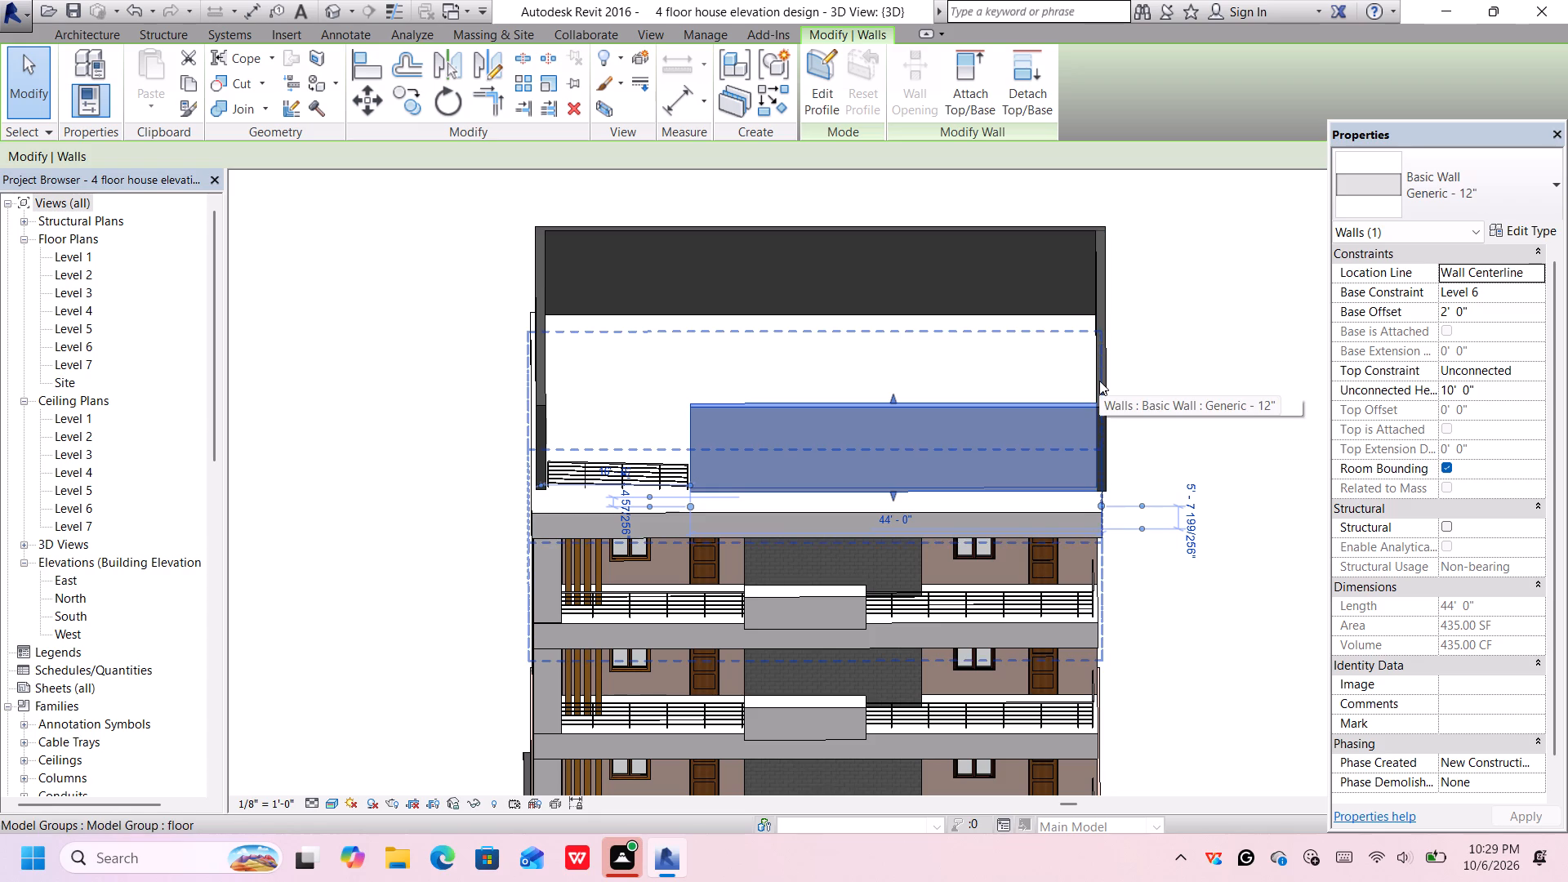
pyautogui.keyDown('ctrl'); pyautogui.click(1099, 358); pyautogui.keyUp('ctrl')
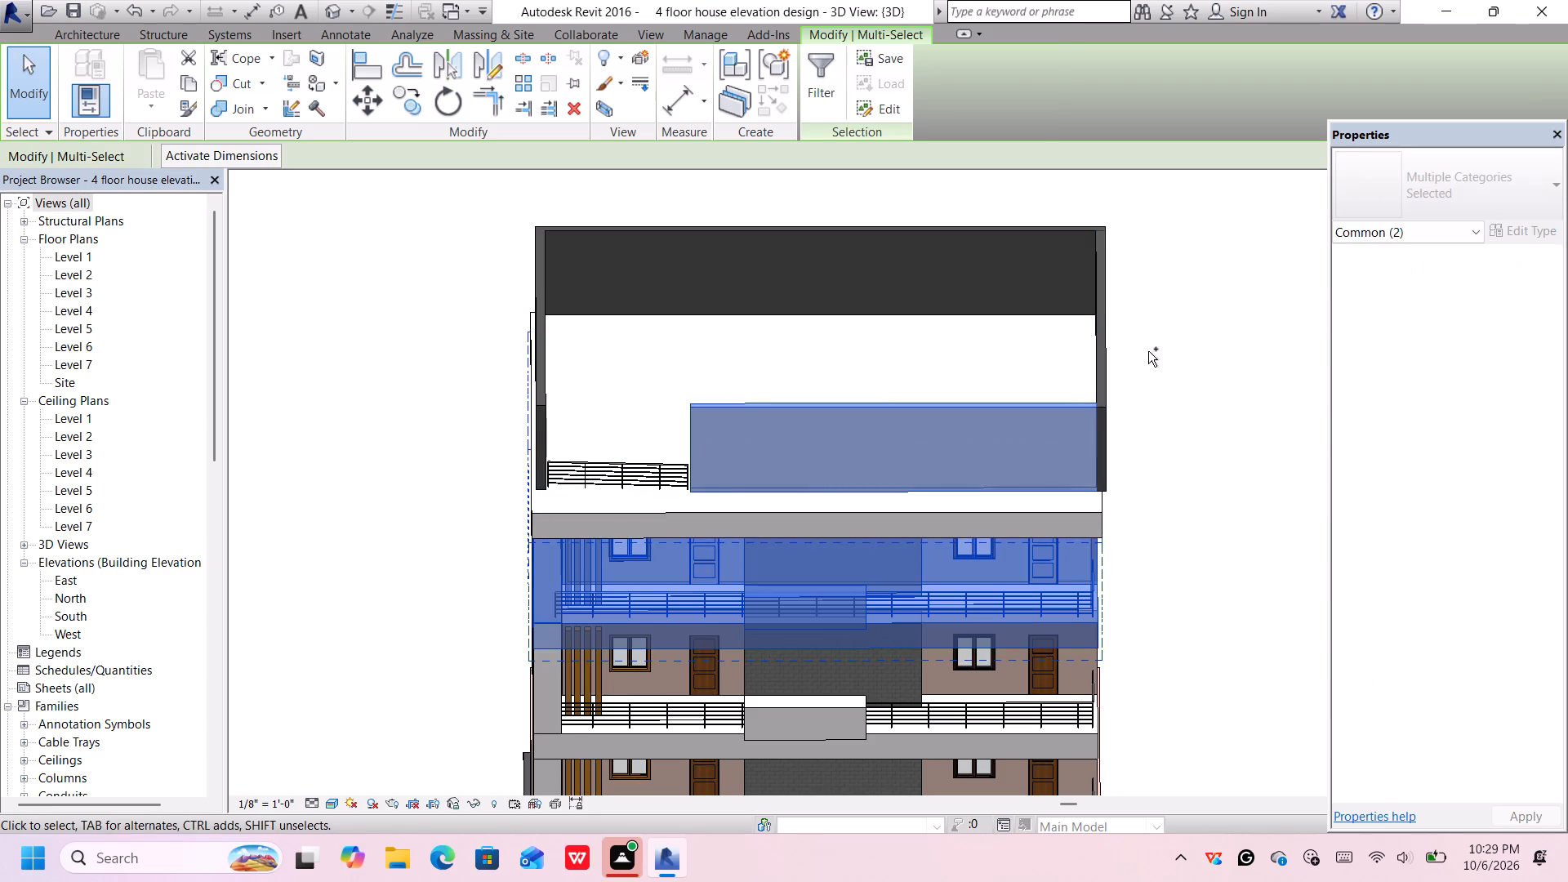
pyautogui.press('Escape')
# Select all four top-storey walls and open the material choice for the structure layer of their Generic - 12" type.
pyautogui.click(1087, 441)
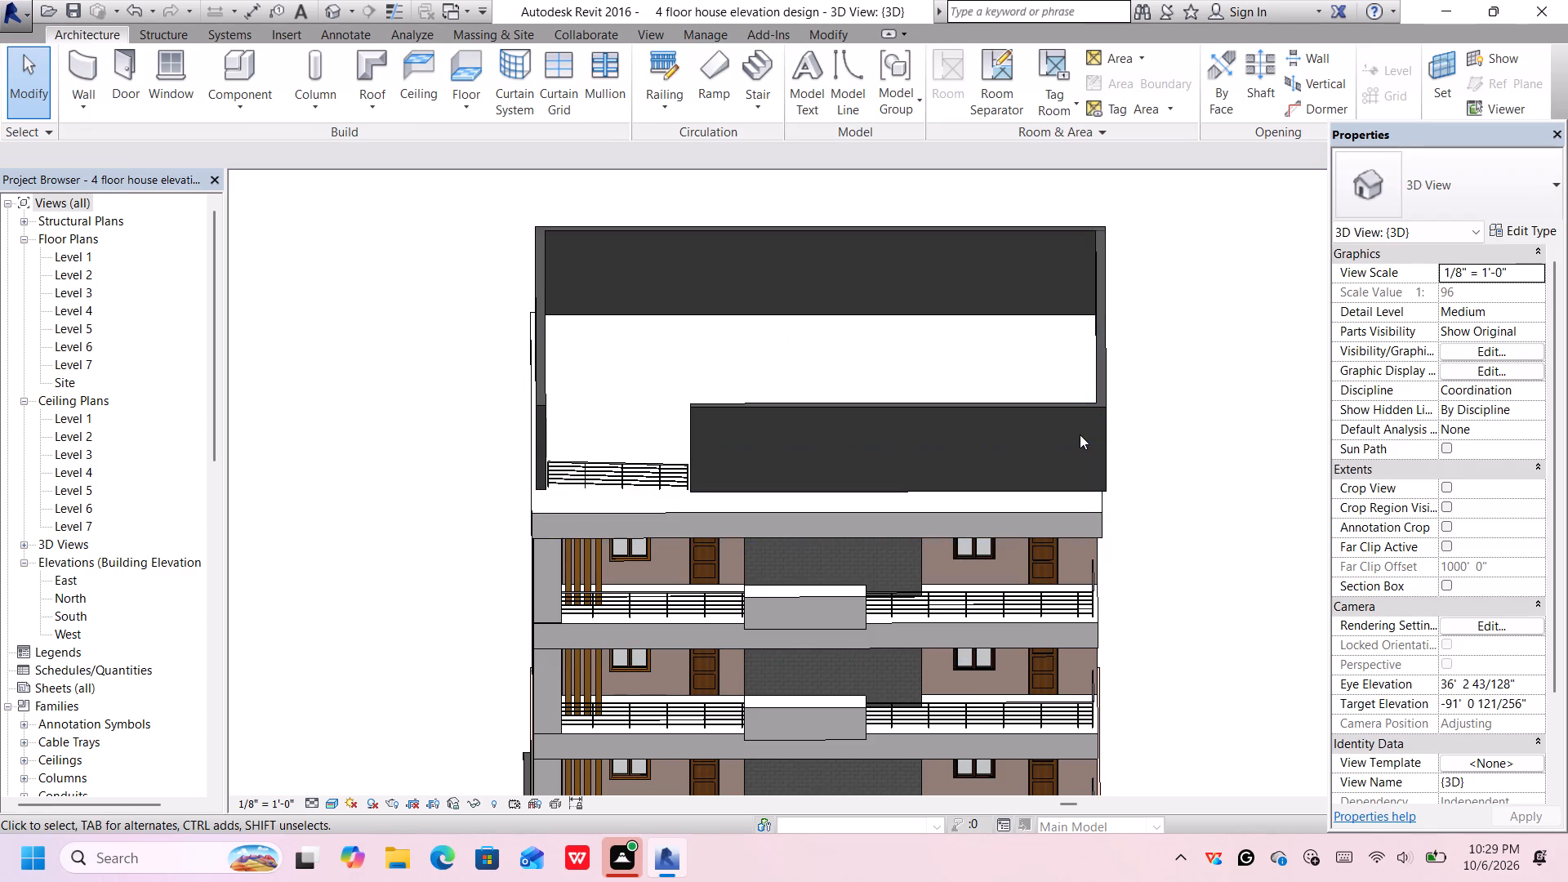
pyautogui.click(1069, 418)
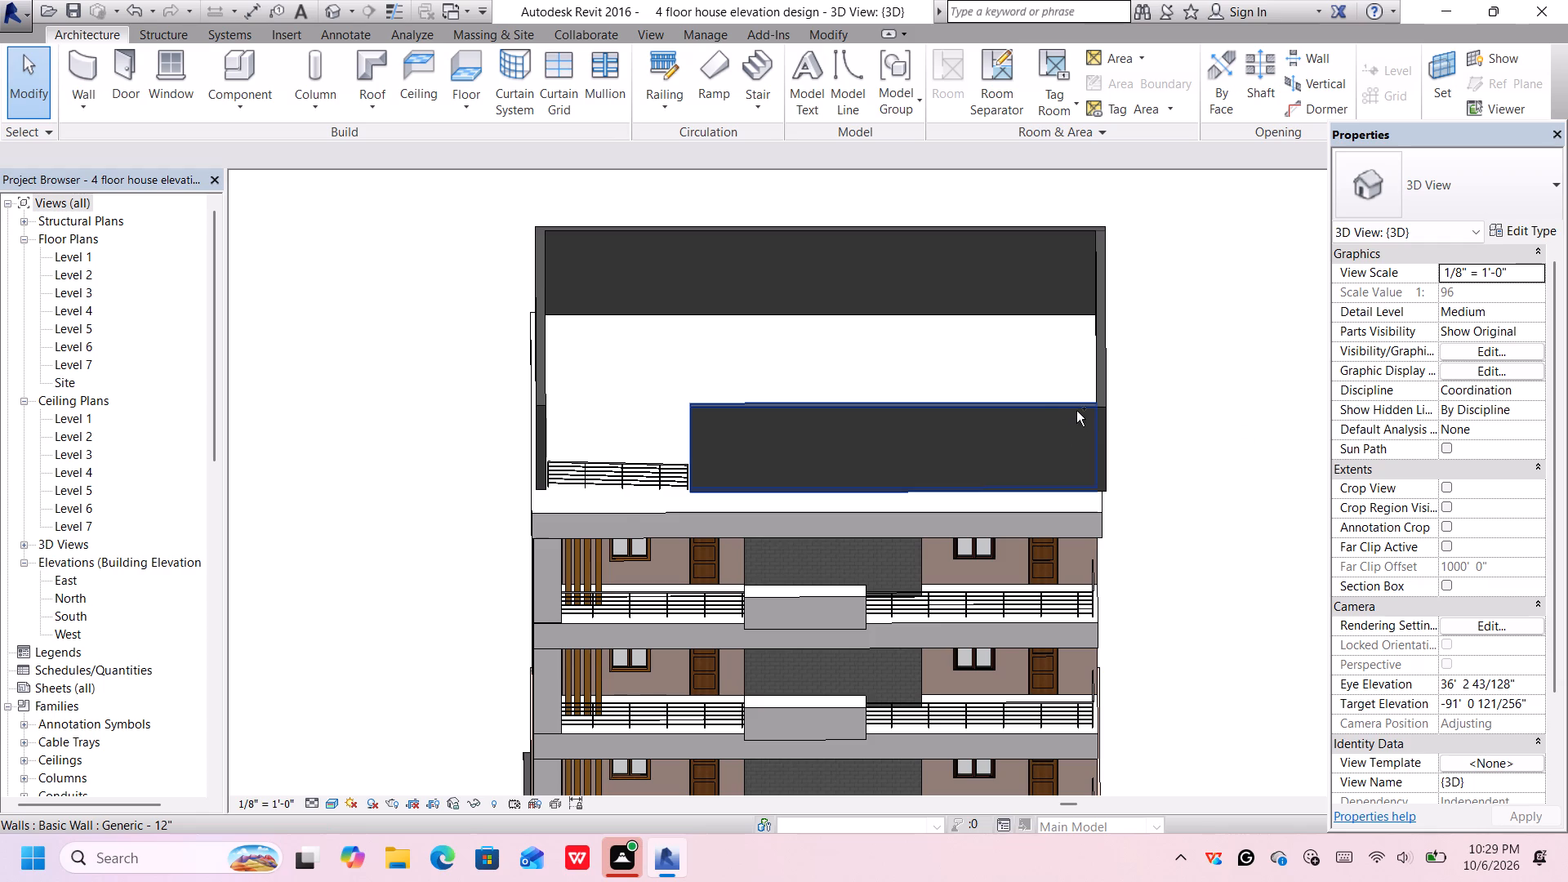
pyautogui.click(1078, 411)
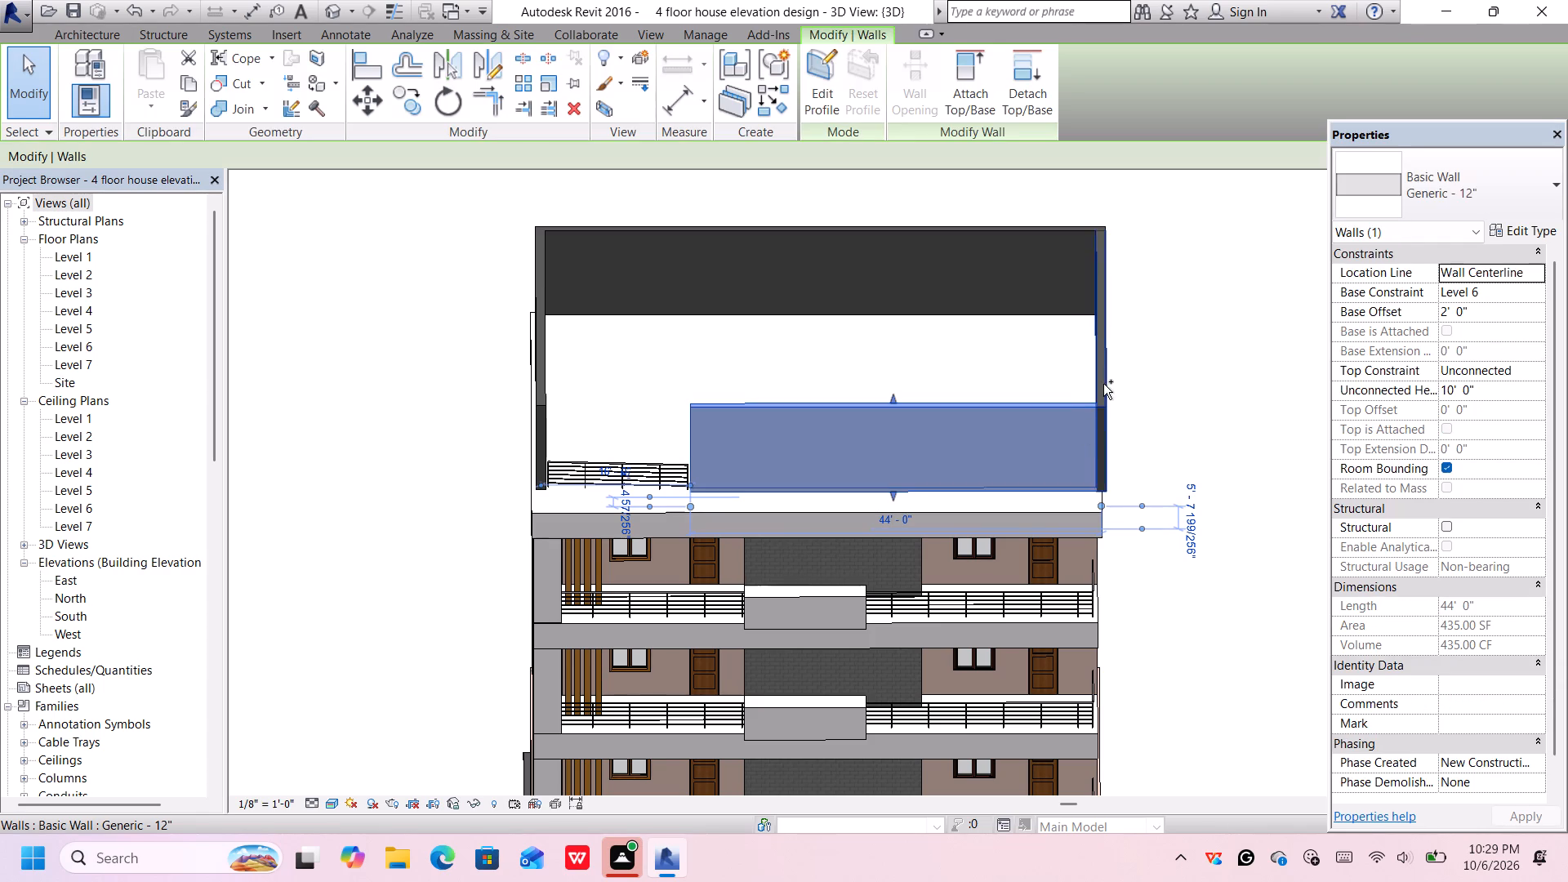
pyautogui.keyDown('ctrl'); pyautogui.click(1105, 312); pyautogui.keyUp('ctrl')
pyautogui.keyDown('ctrl'); pyautogui.click(1074, 250); pyautogui.keyUp('ctrl')
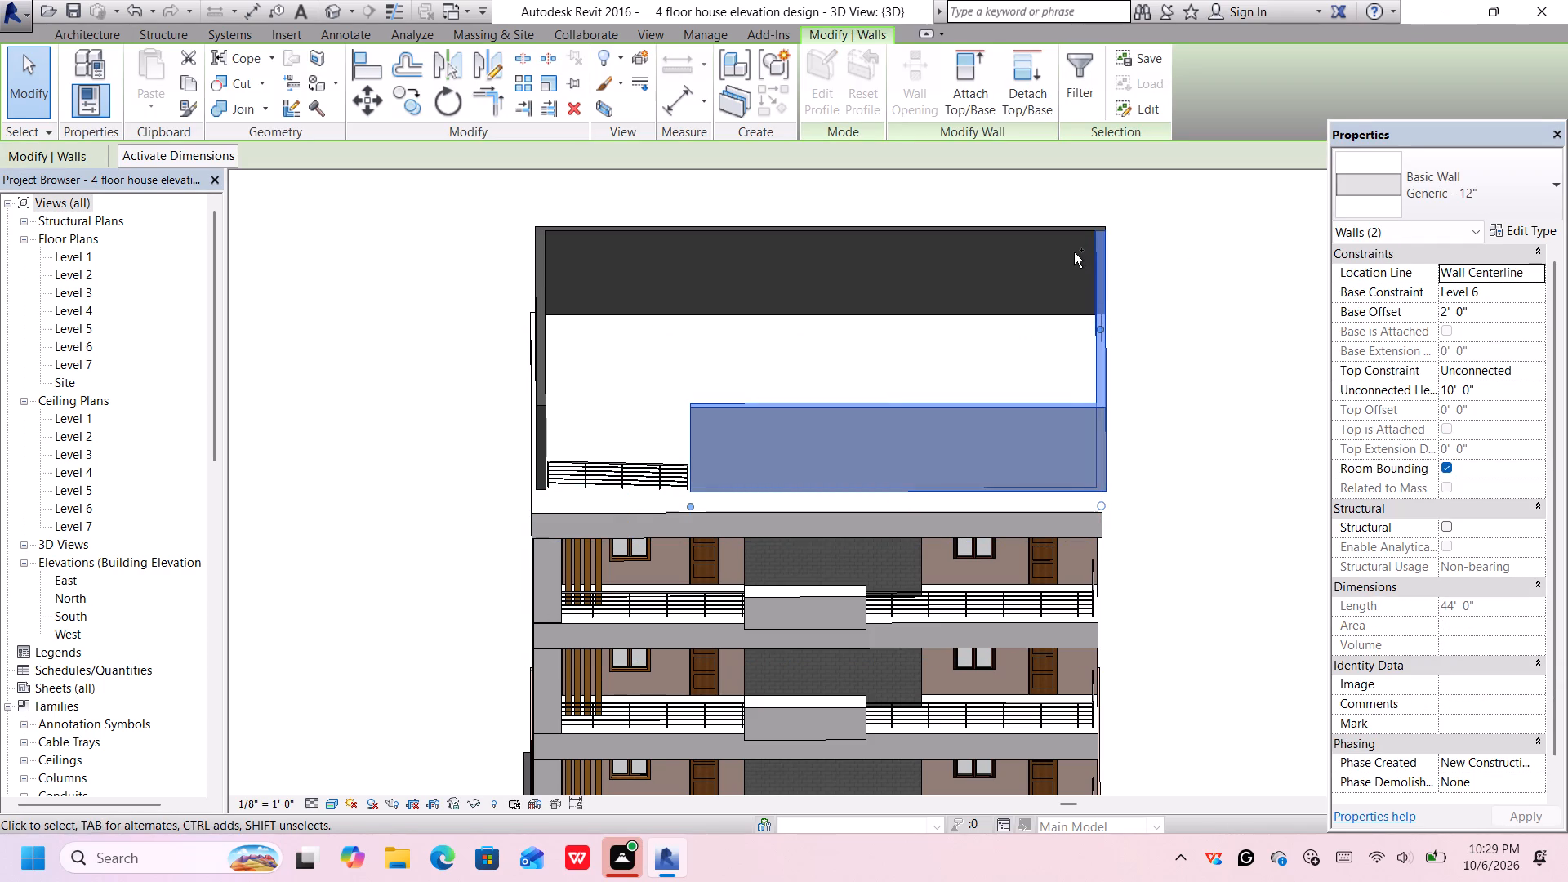
pyautogui.keyDown('ctrl'); pyautogui.click(1074, 250); pyautogui.keyUp('ctrl')
pyautogui.keyDown('ctrl'); pyautogui.click(1018, 243); pyautogui.keyUp('ctrl')
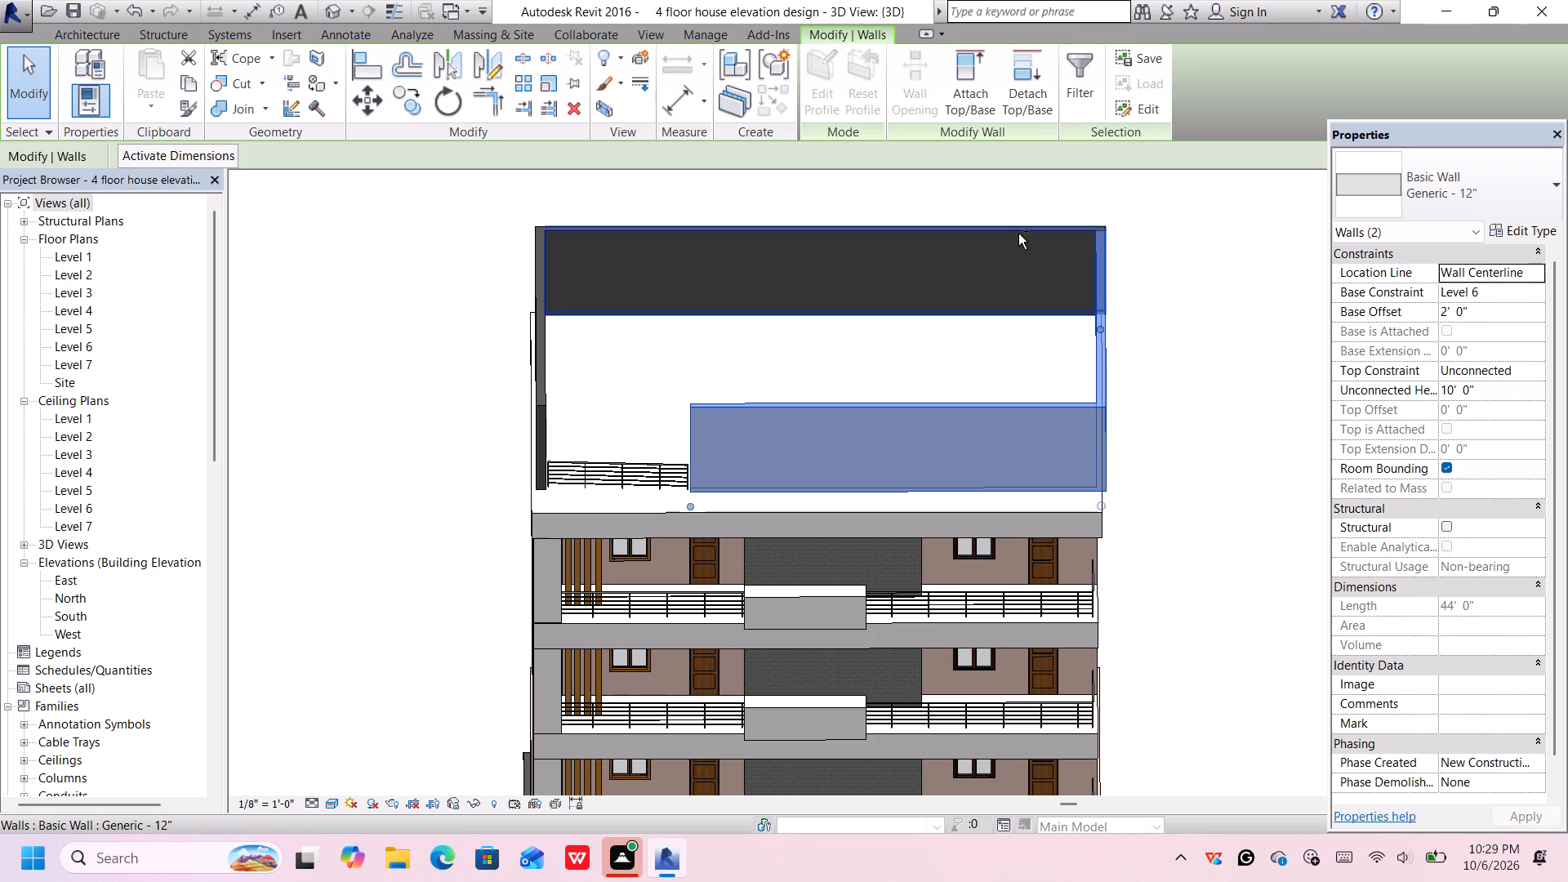
pyautogui.keyDown('ctrl'); pyautogui.click(1018, 234); pyautogui.keyUp('ctrl')
pyautogui.keyDown('ctrl'); pyautogui.click(541, 267); pyautogui.keyUp('ctrl')
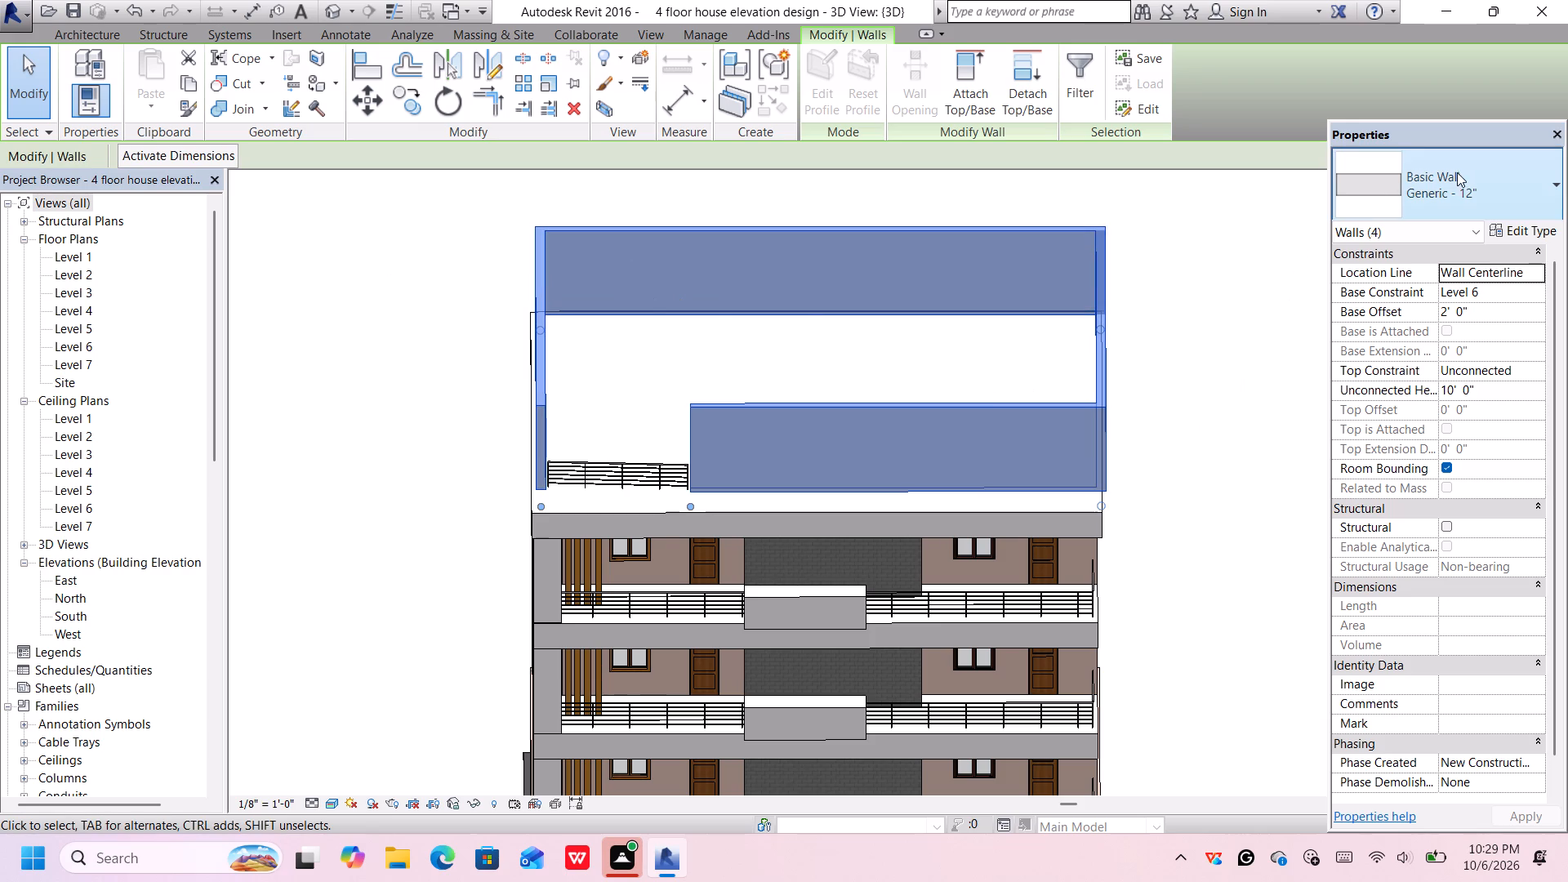
pyautogui.click(1508, 229)
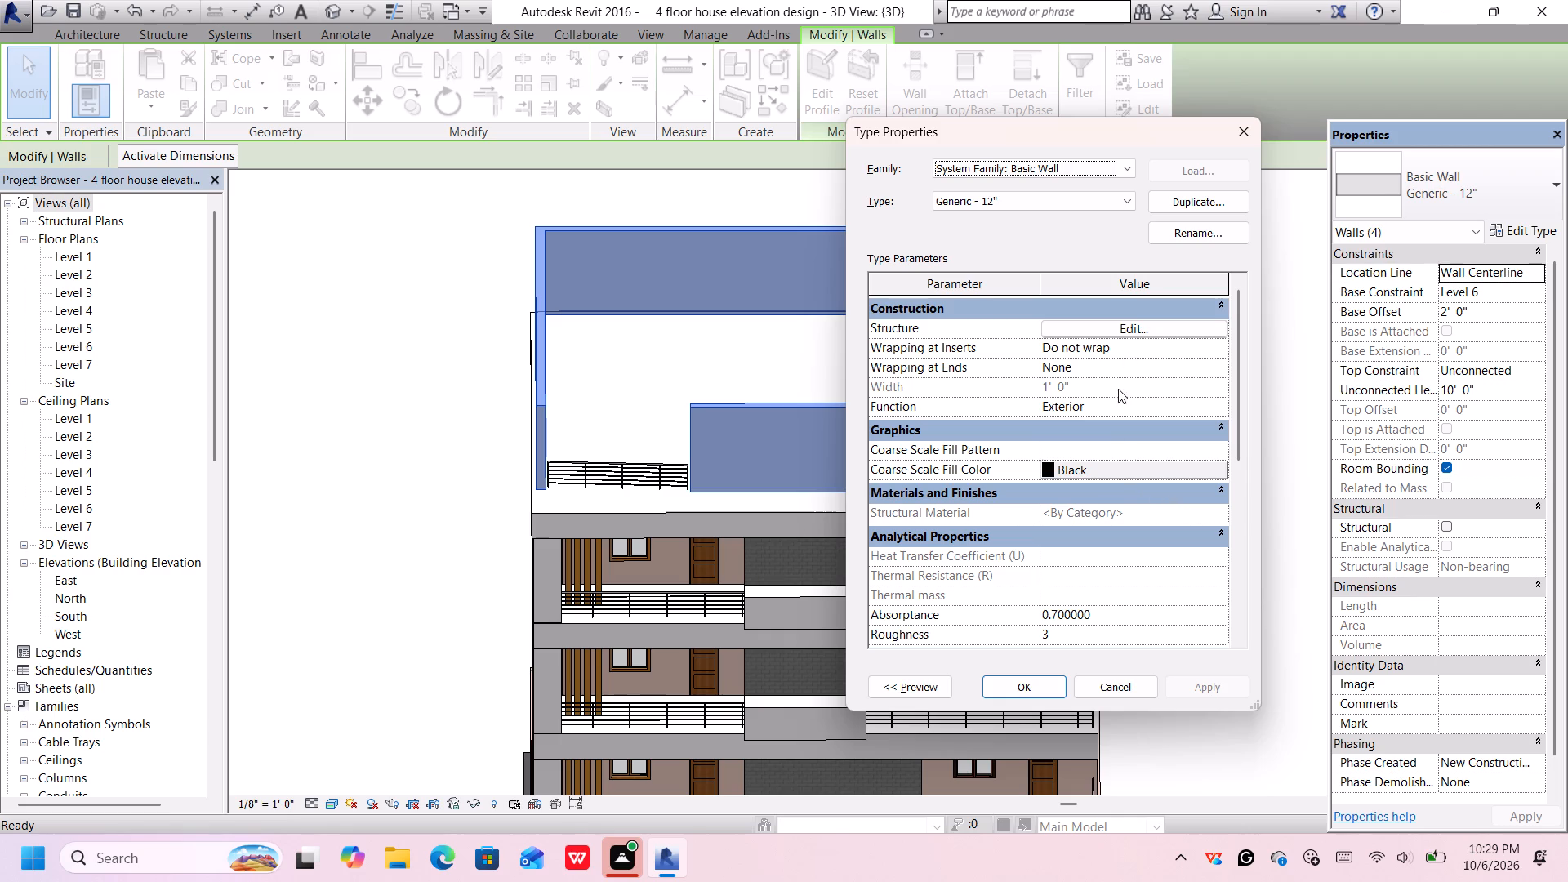
pyautogui.click(1135, 323)
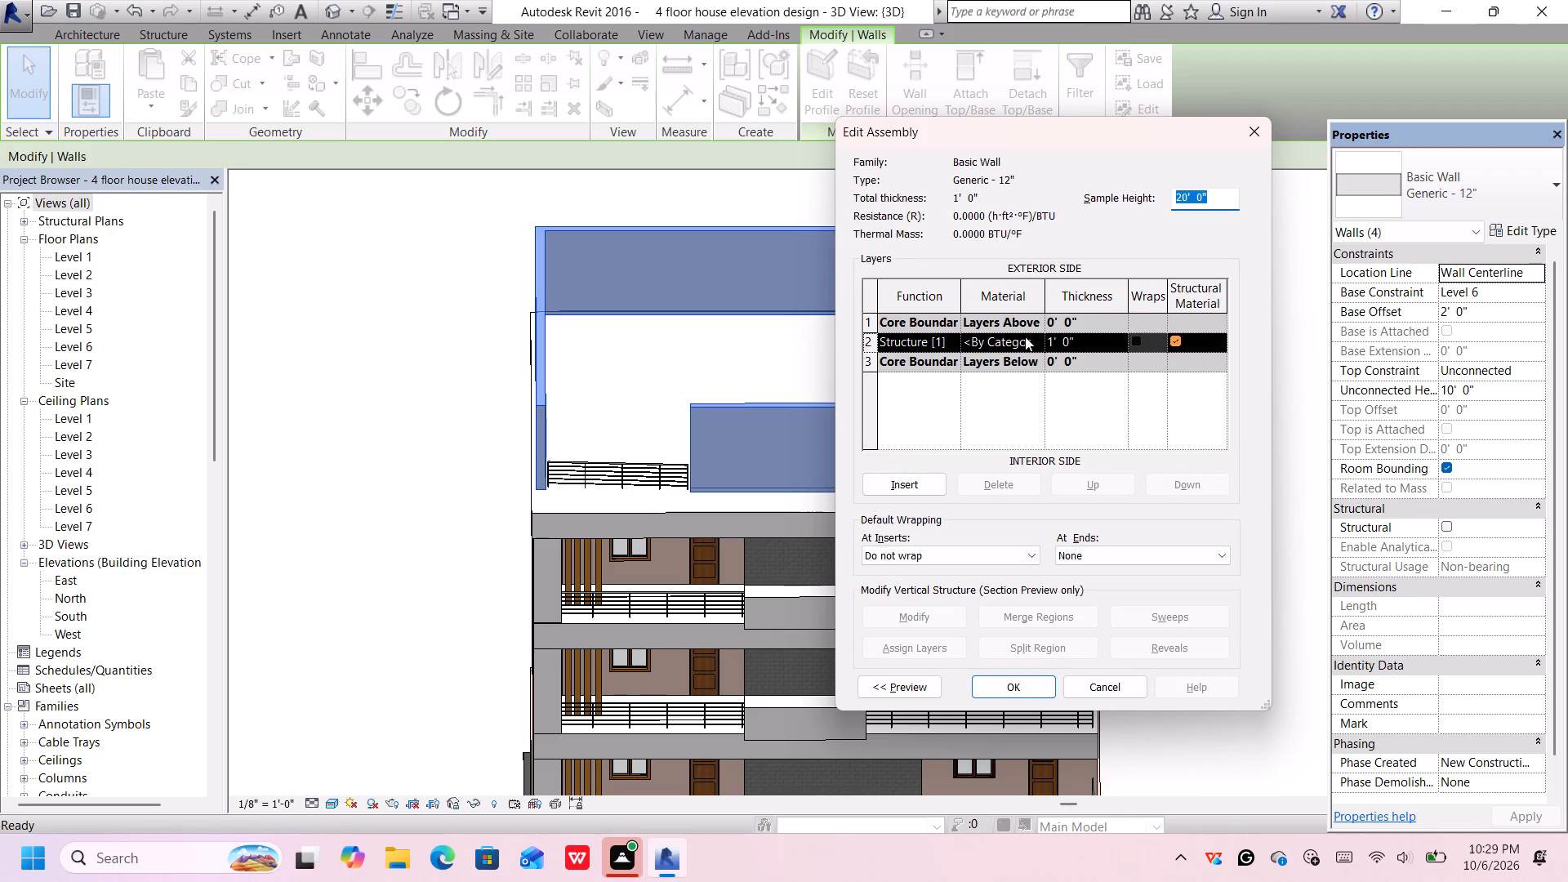
pyautogui.click(1032, 339)
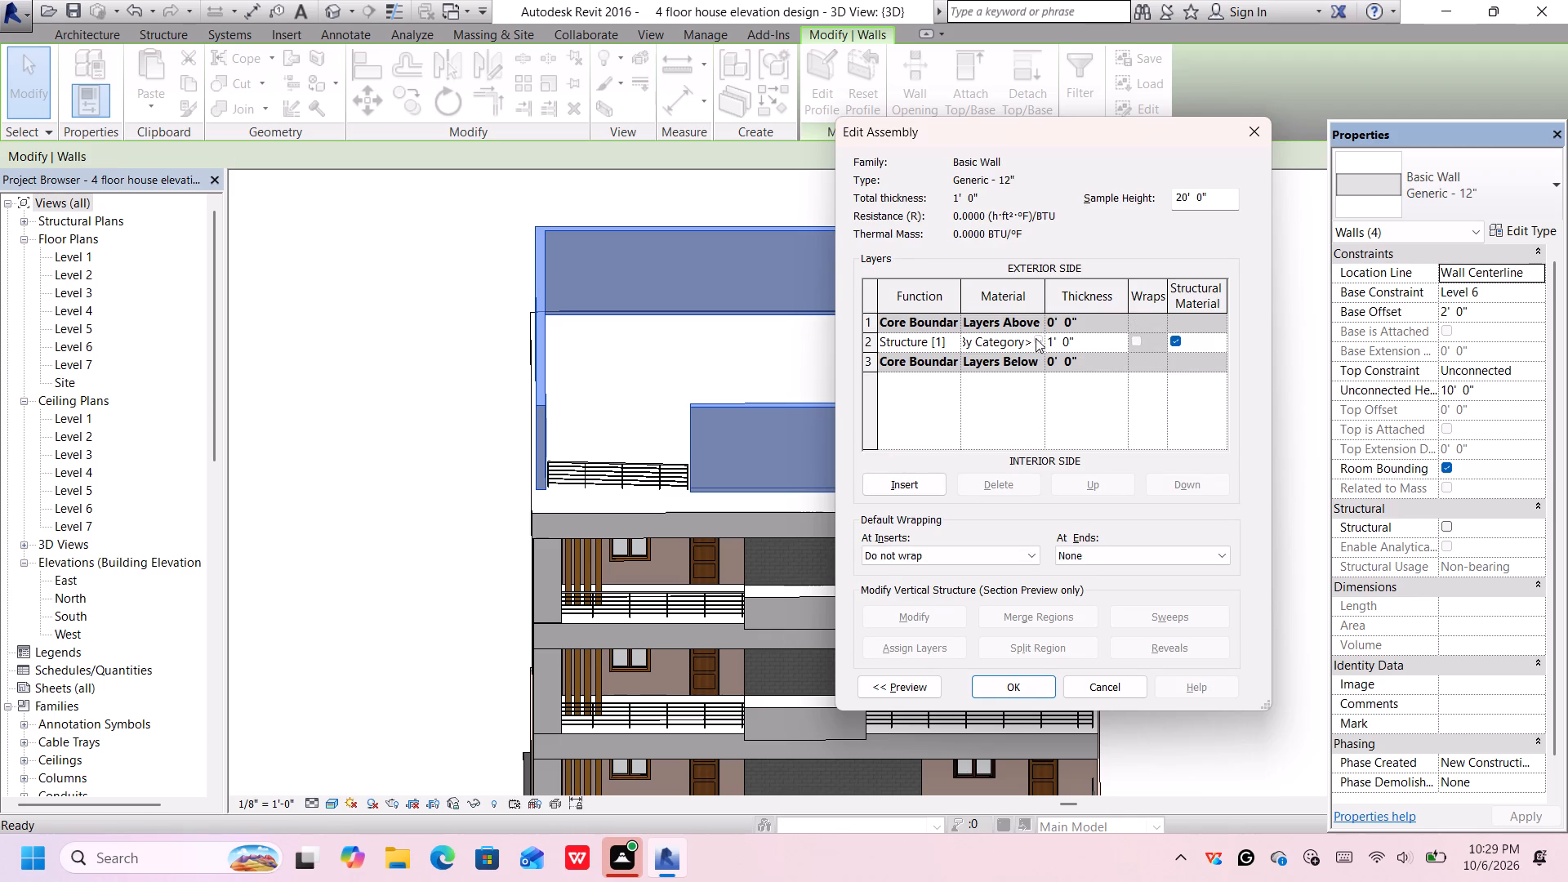
pyautogui.click(1036, 338)
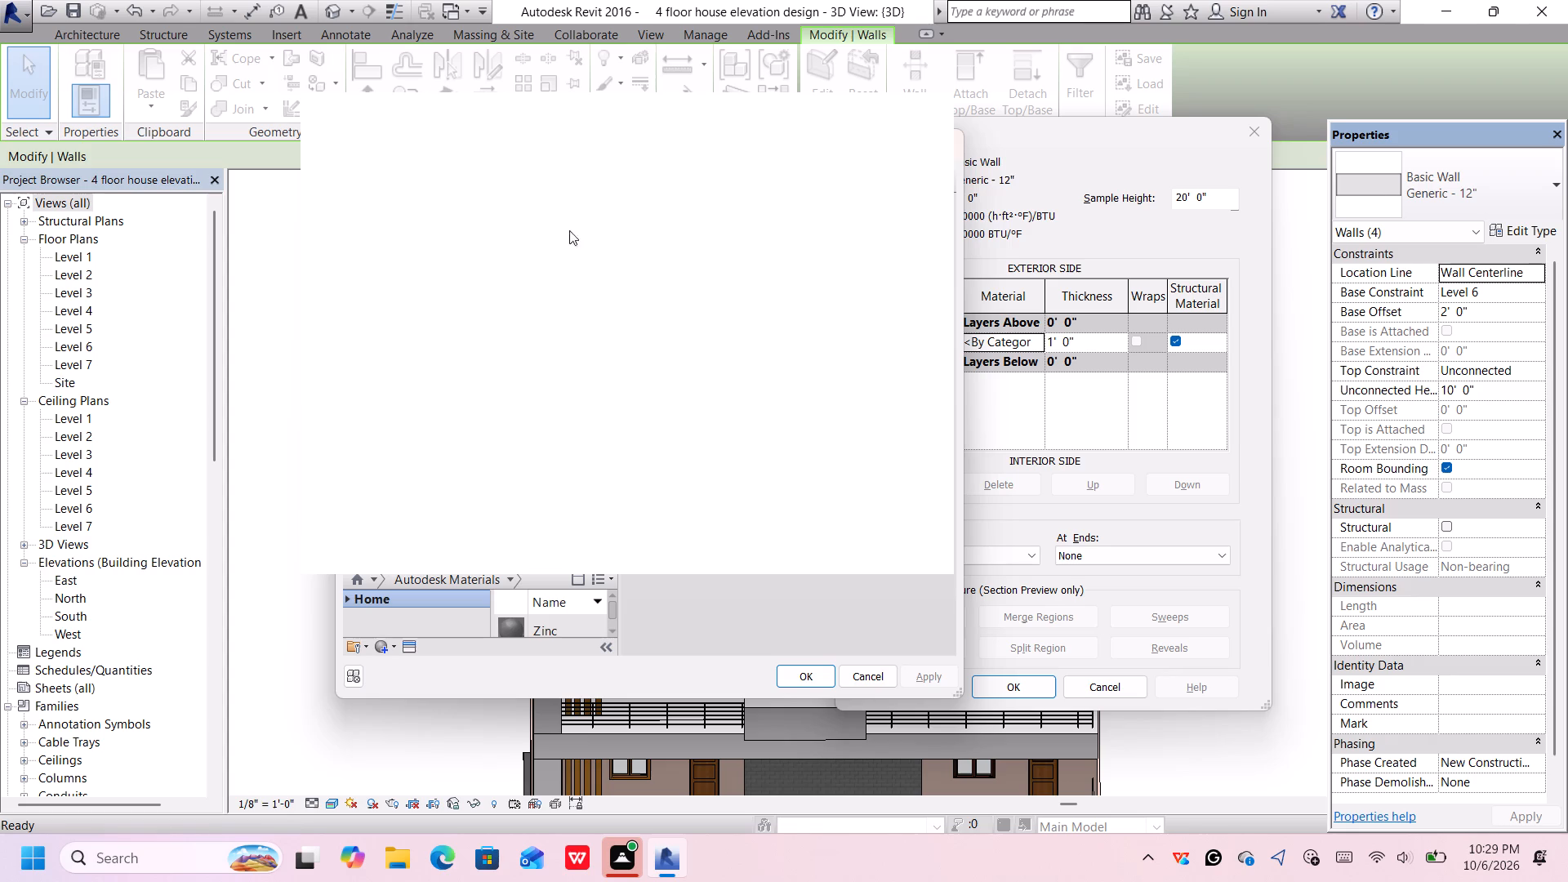
# Dismiss the Autodesk licence notification.
pyautogui.click(914, 108)
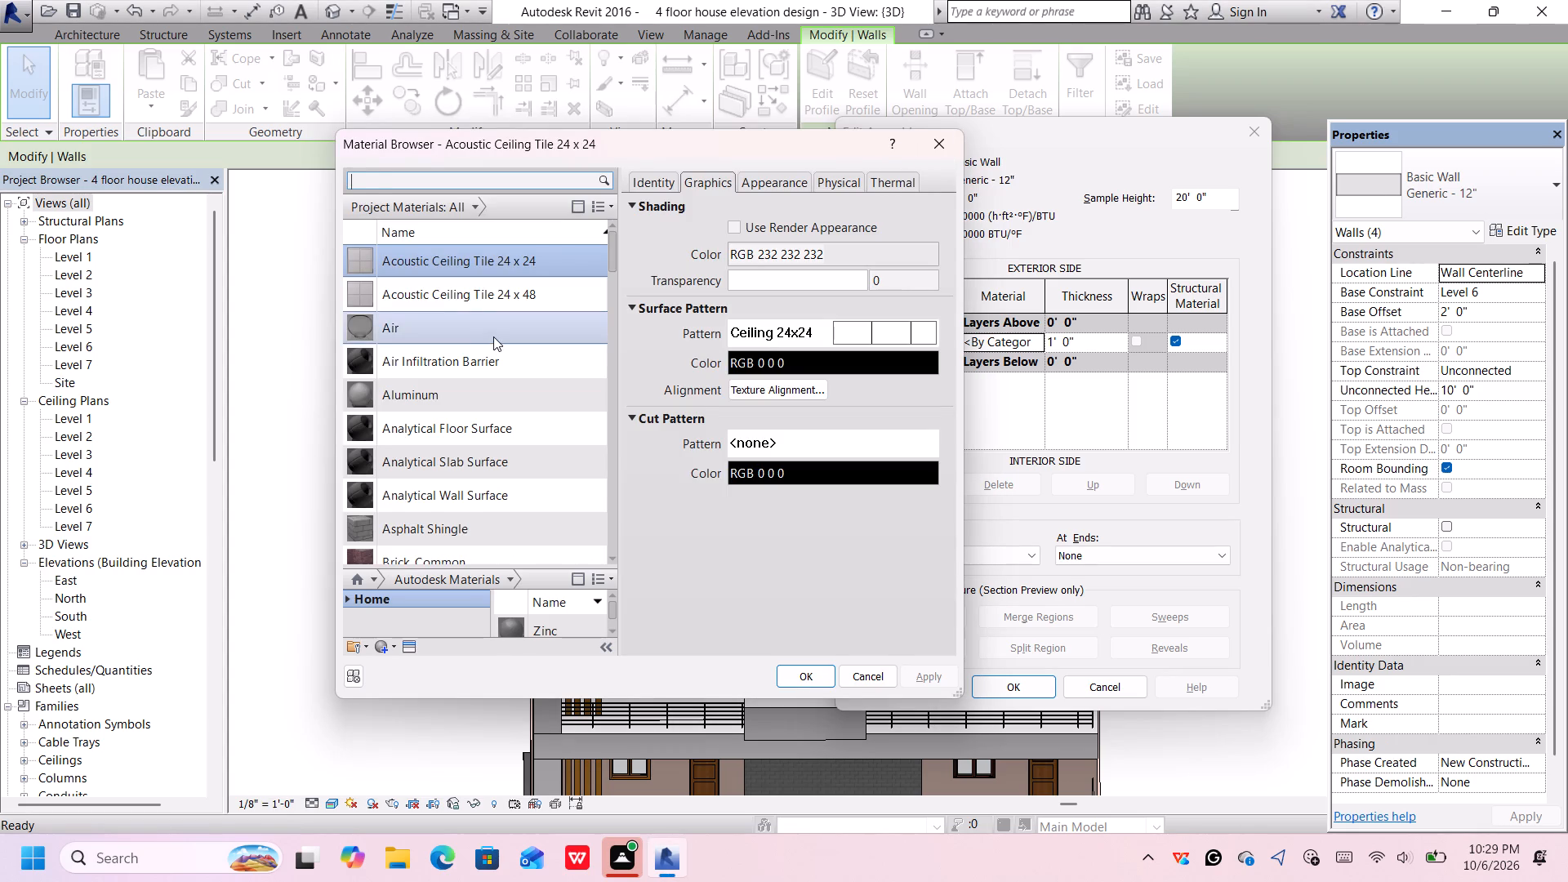
# Assign the Parking Stripe material from the Paint category to the wall type's structure layer.
pyautogui.scroll(-5, 493, 336)
pyautogui.scroll(4, 488, 318)
pyautogui.click(479, 200)
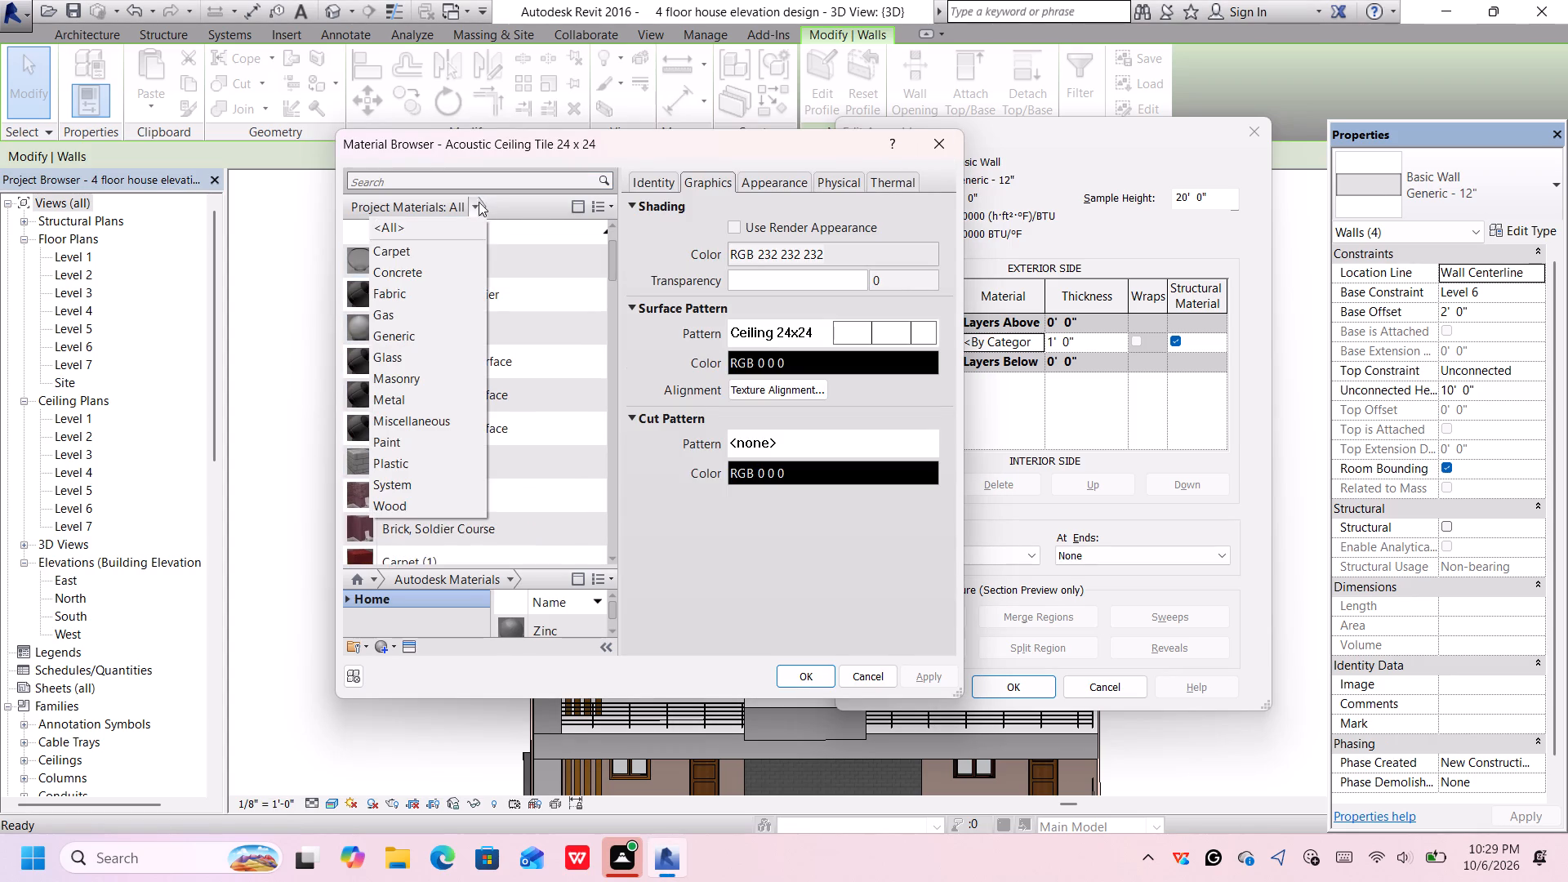
pyautogui.click(460, 443)
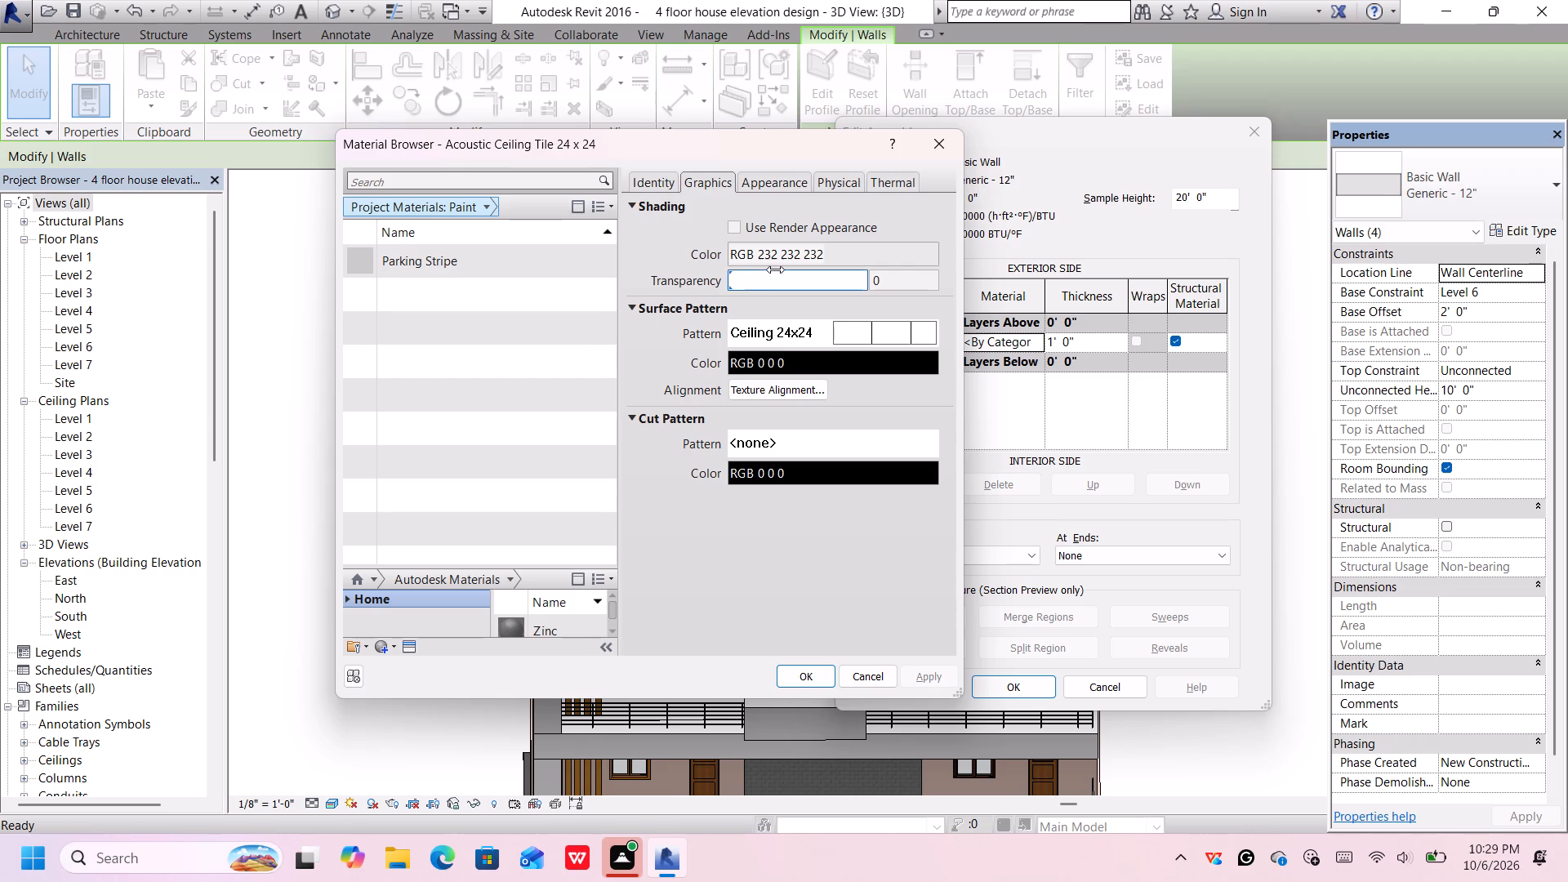
pyautogui.click(551, 259)
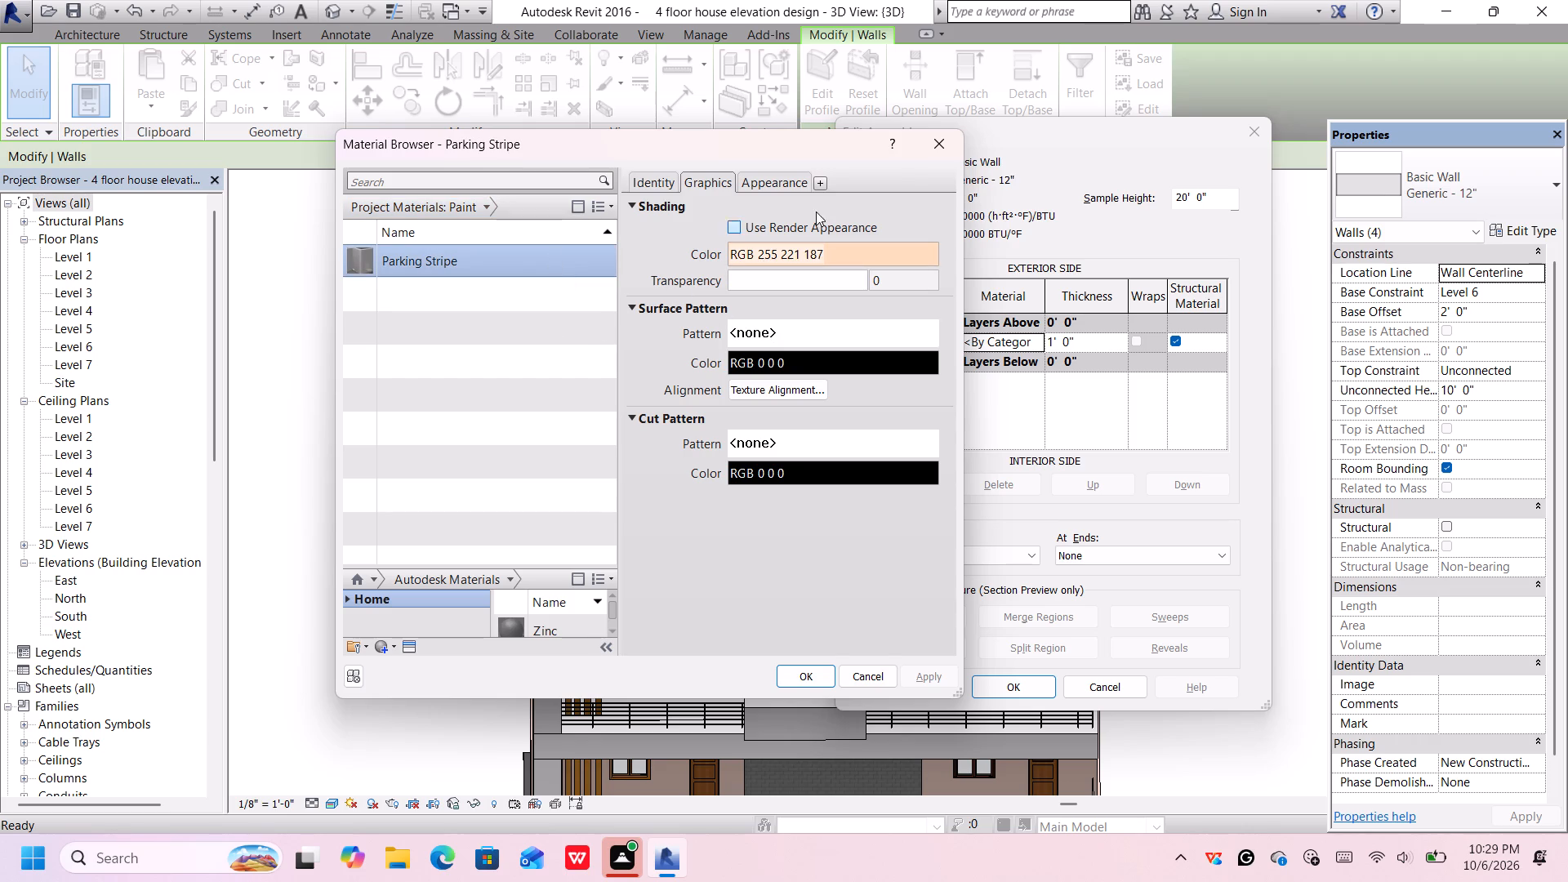
pyautogui.click(790, 181)
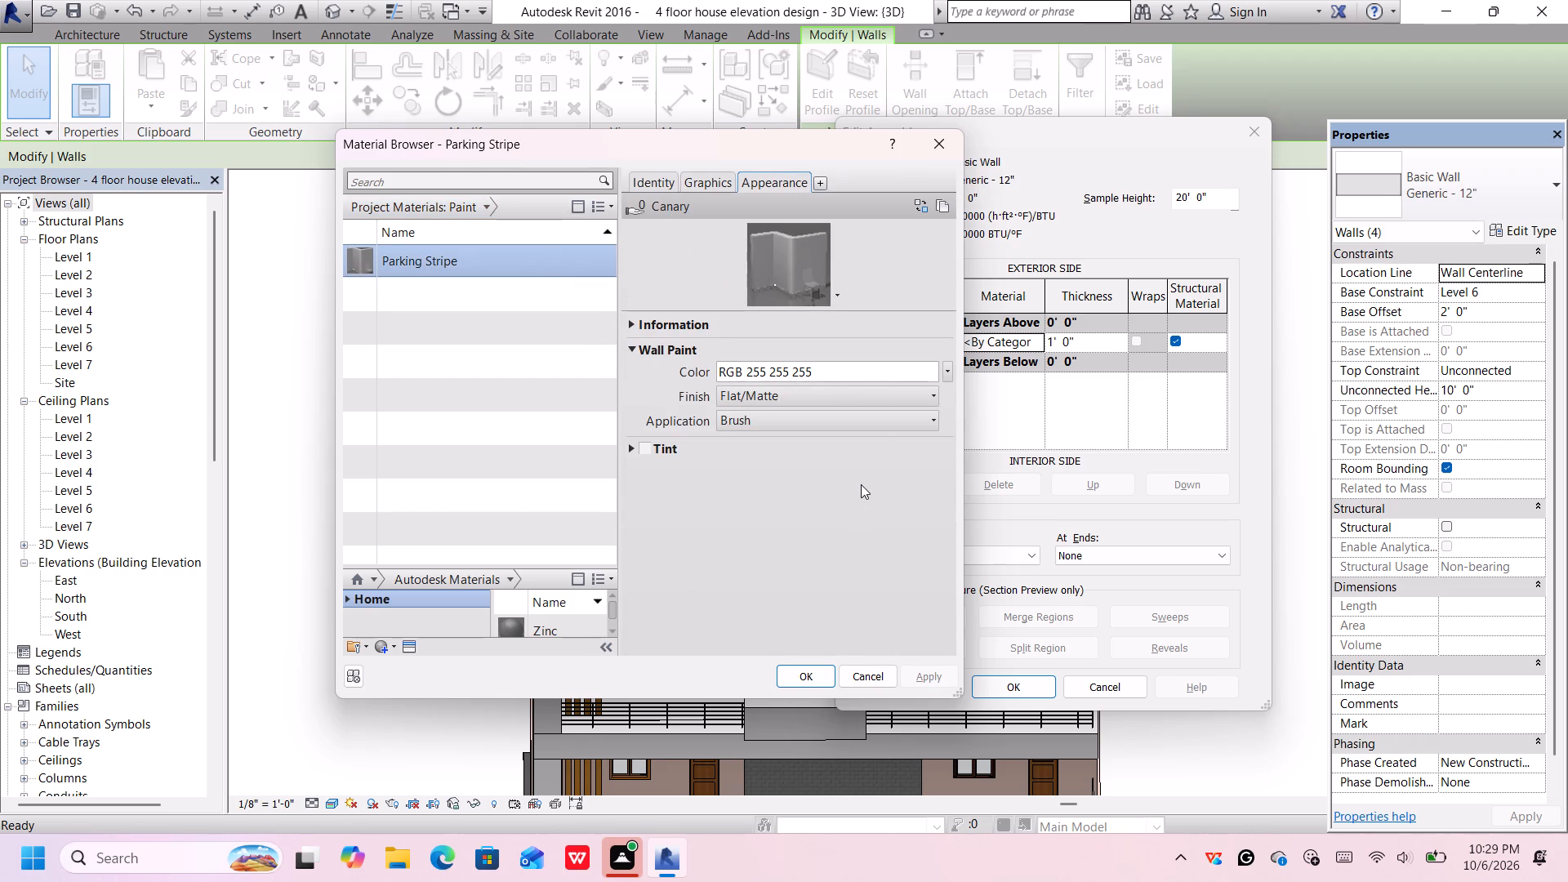
pyautogui.click(826, 672)
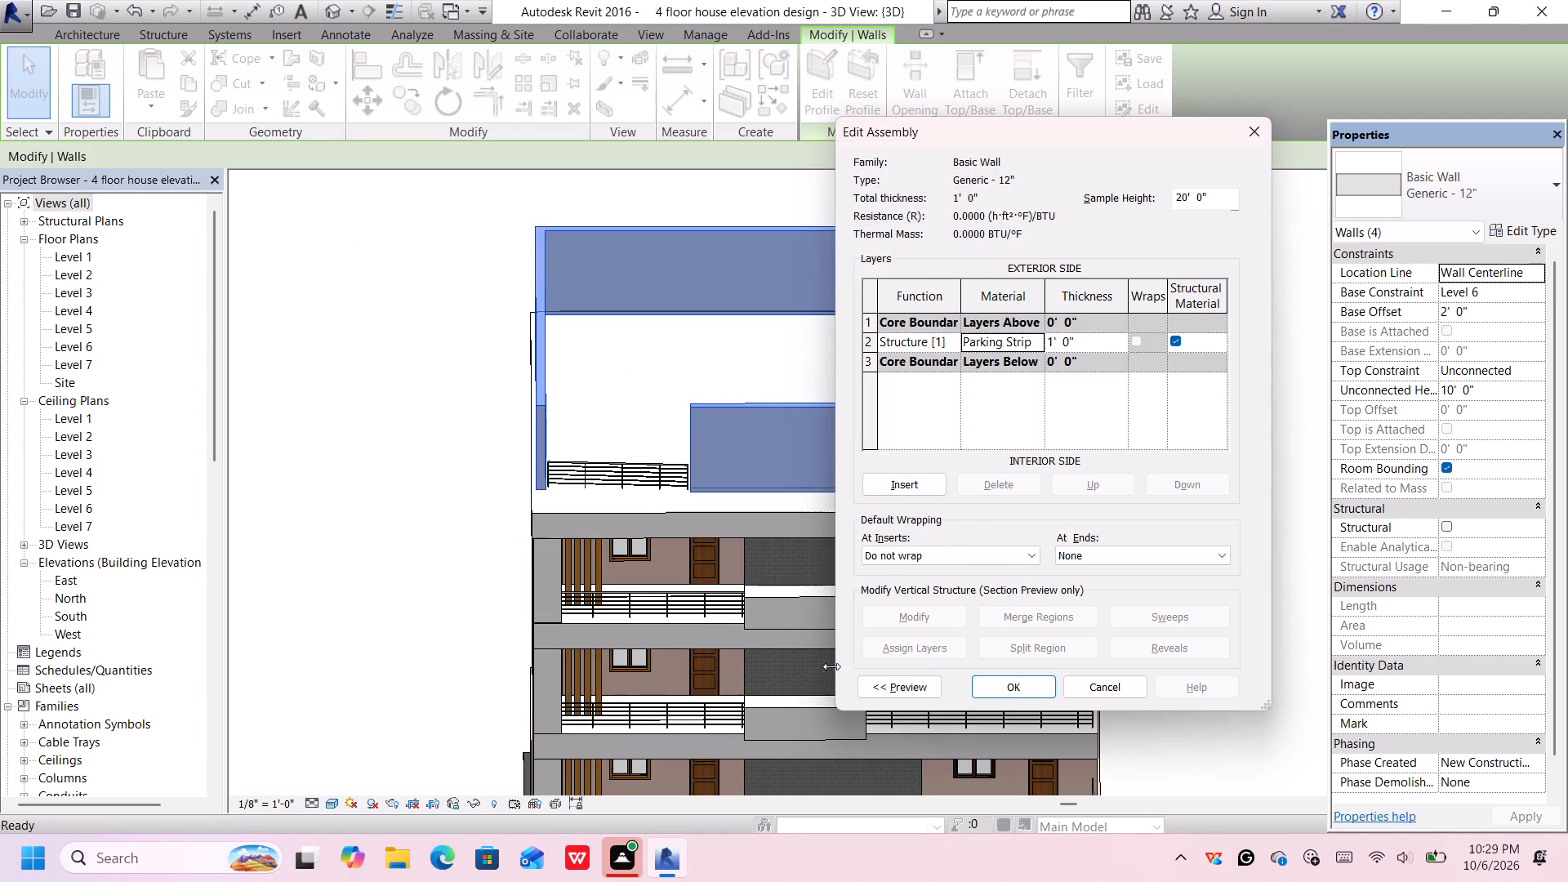
pyautogui.click(1026, 679)
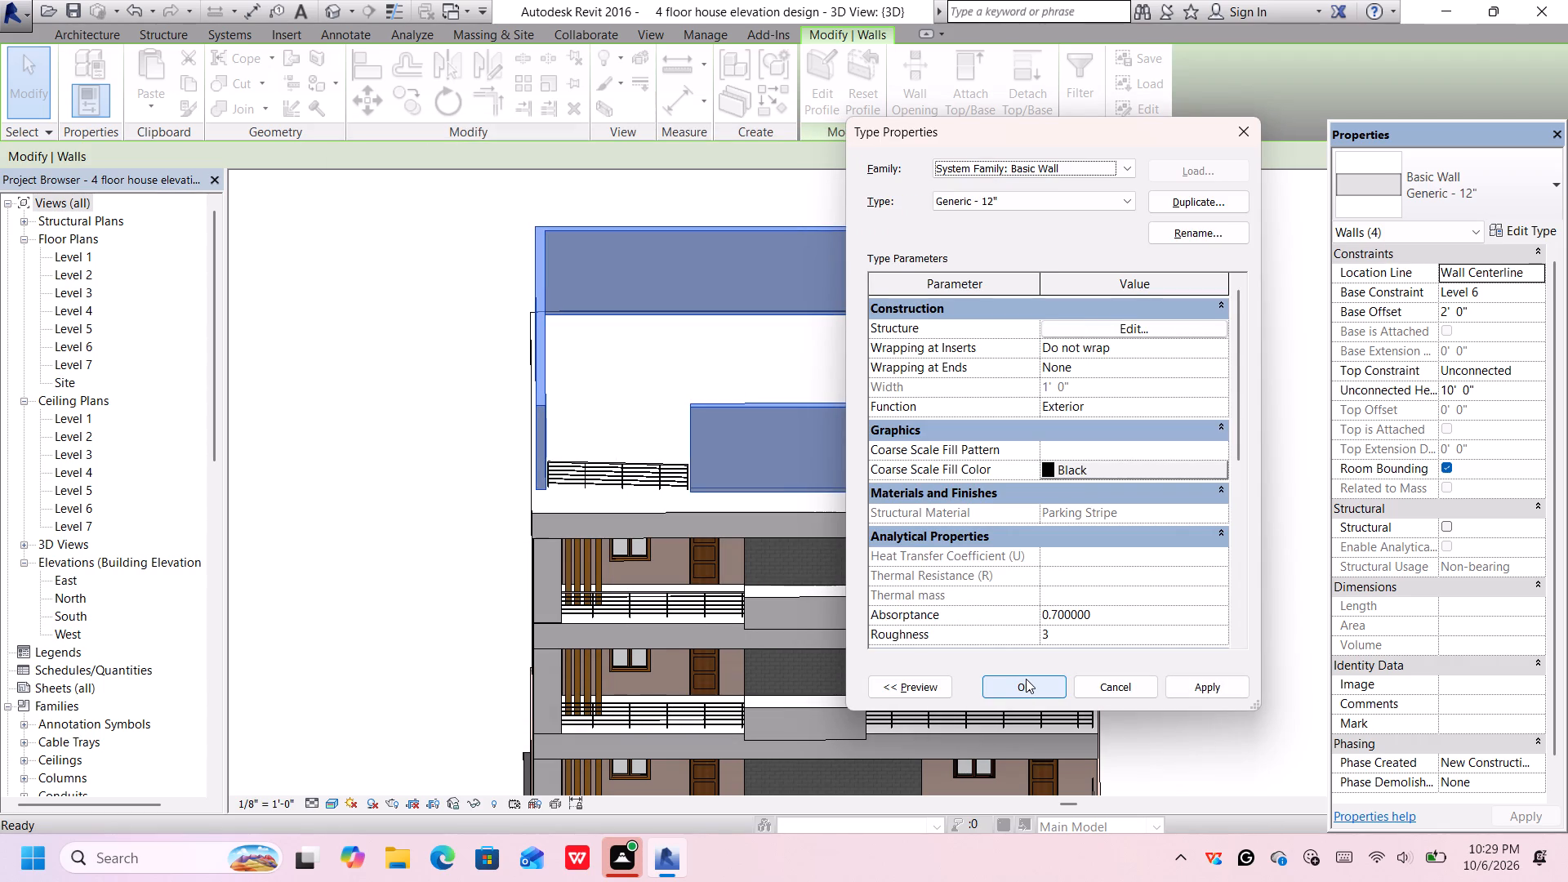
# Duplicate the Generic - 12" wall type under the suggested name, apply it to the four walls, and deselect them.
pyautogui.click(1211, 206)
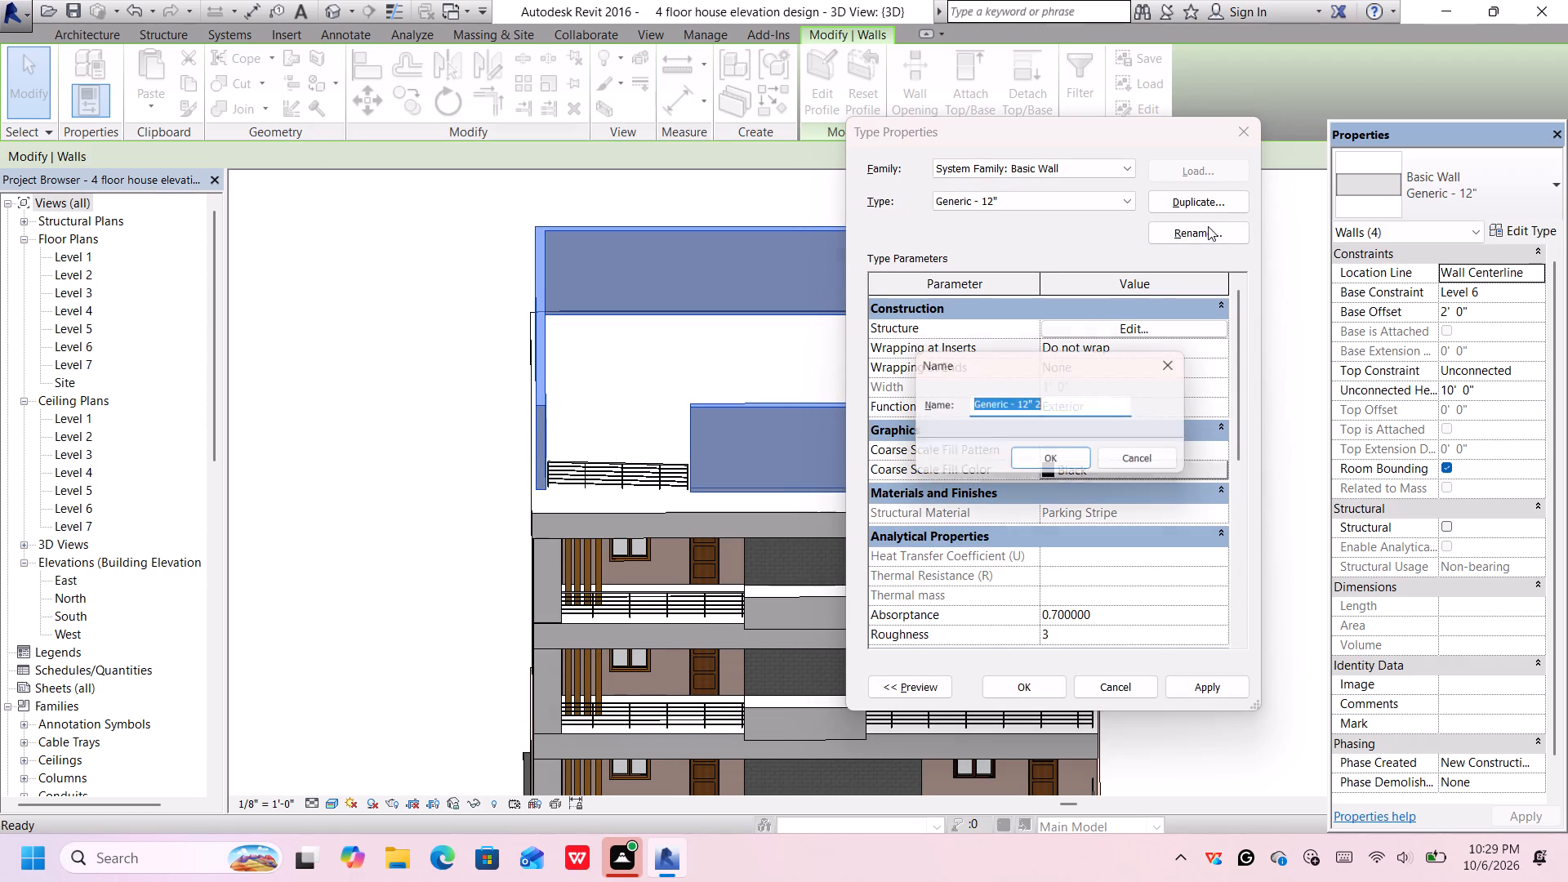
pyautogui.click(1054, 466)
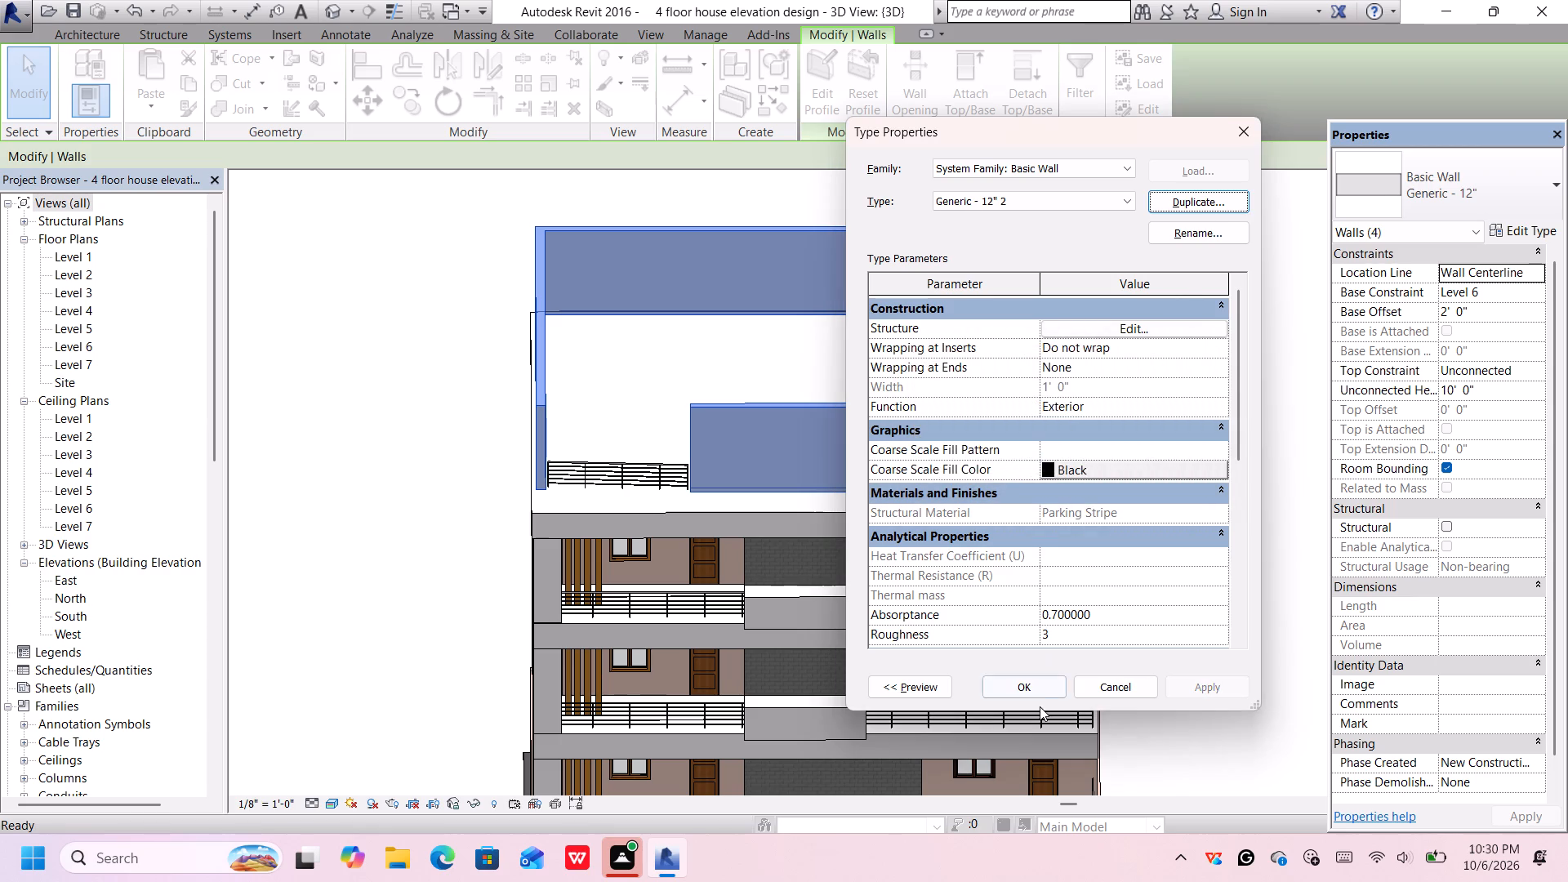
pyautogui.click(1036, 686)
pyautogui.click(1200, 448)
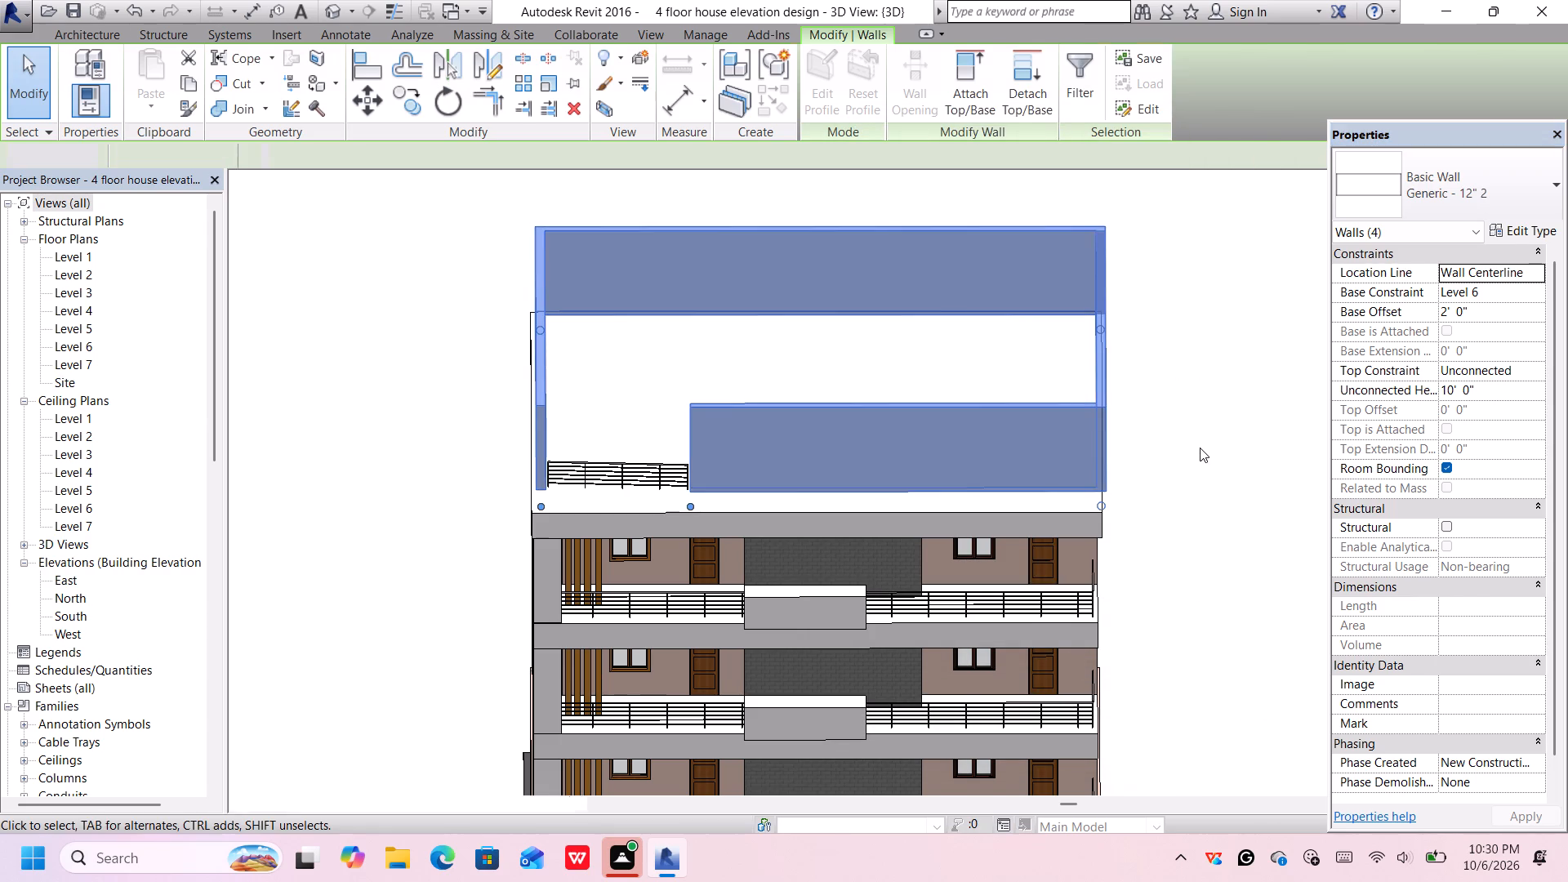
# Close the Properties palette to enlarge the 3D view of the building.
pyautogui.scroll(-1, 1204, 449)
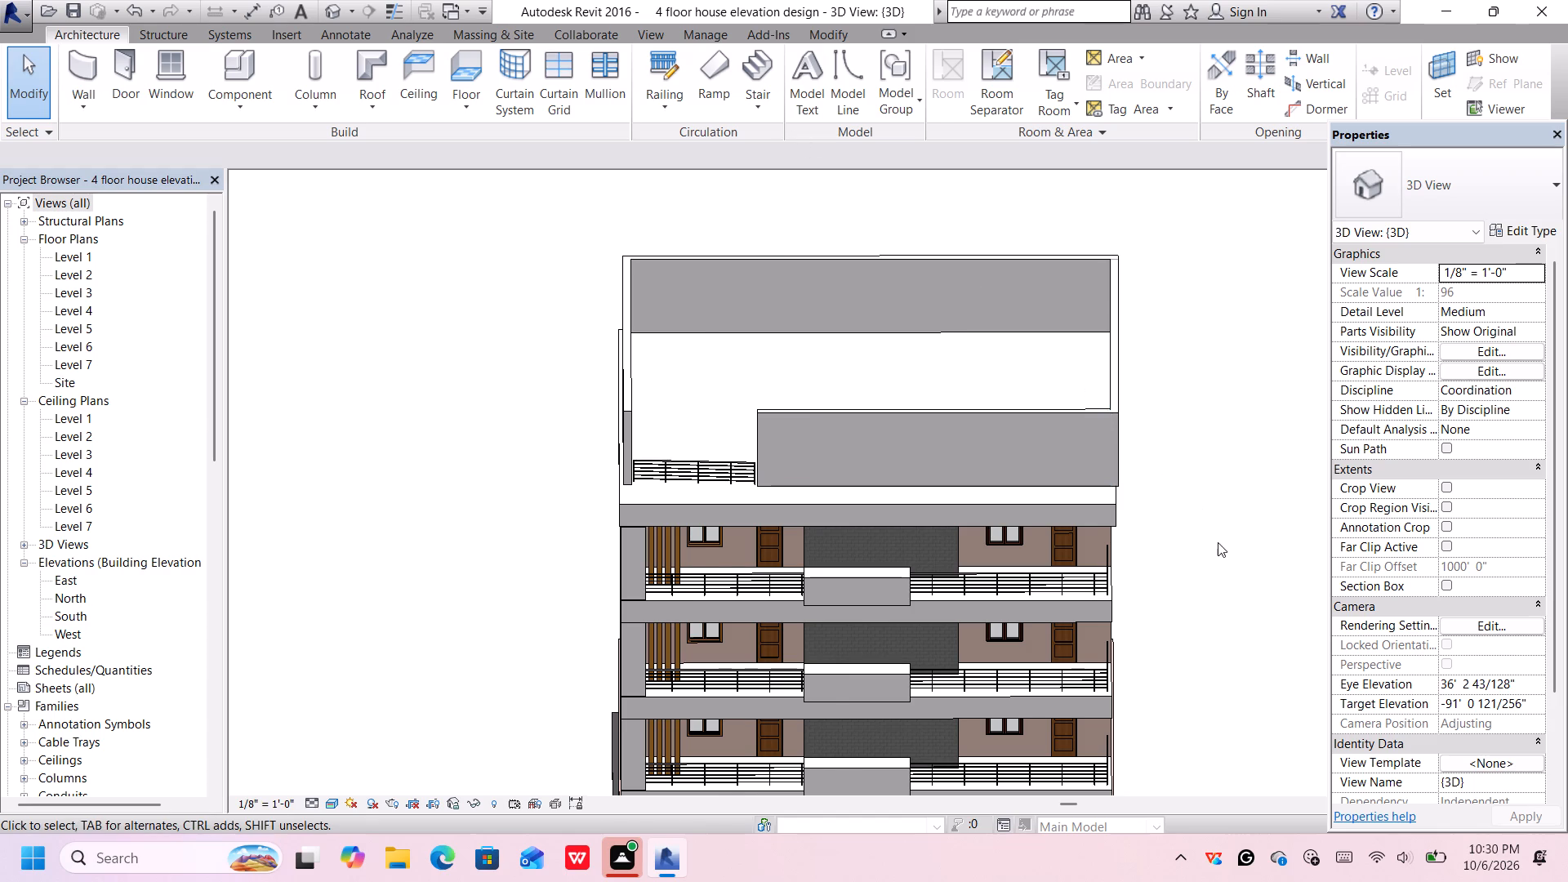
pyautogui.scroll(-1, 1190, 549)
pyautogui.moveTo(1178, 550); pyautogui.dragTo(1169, 416, button='middle')
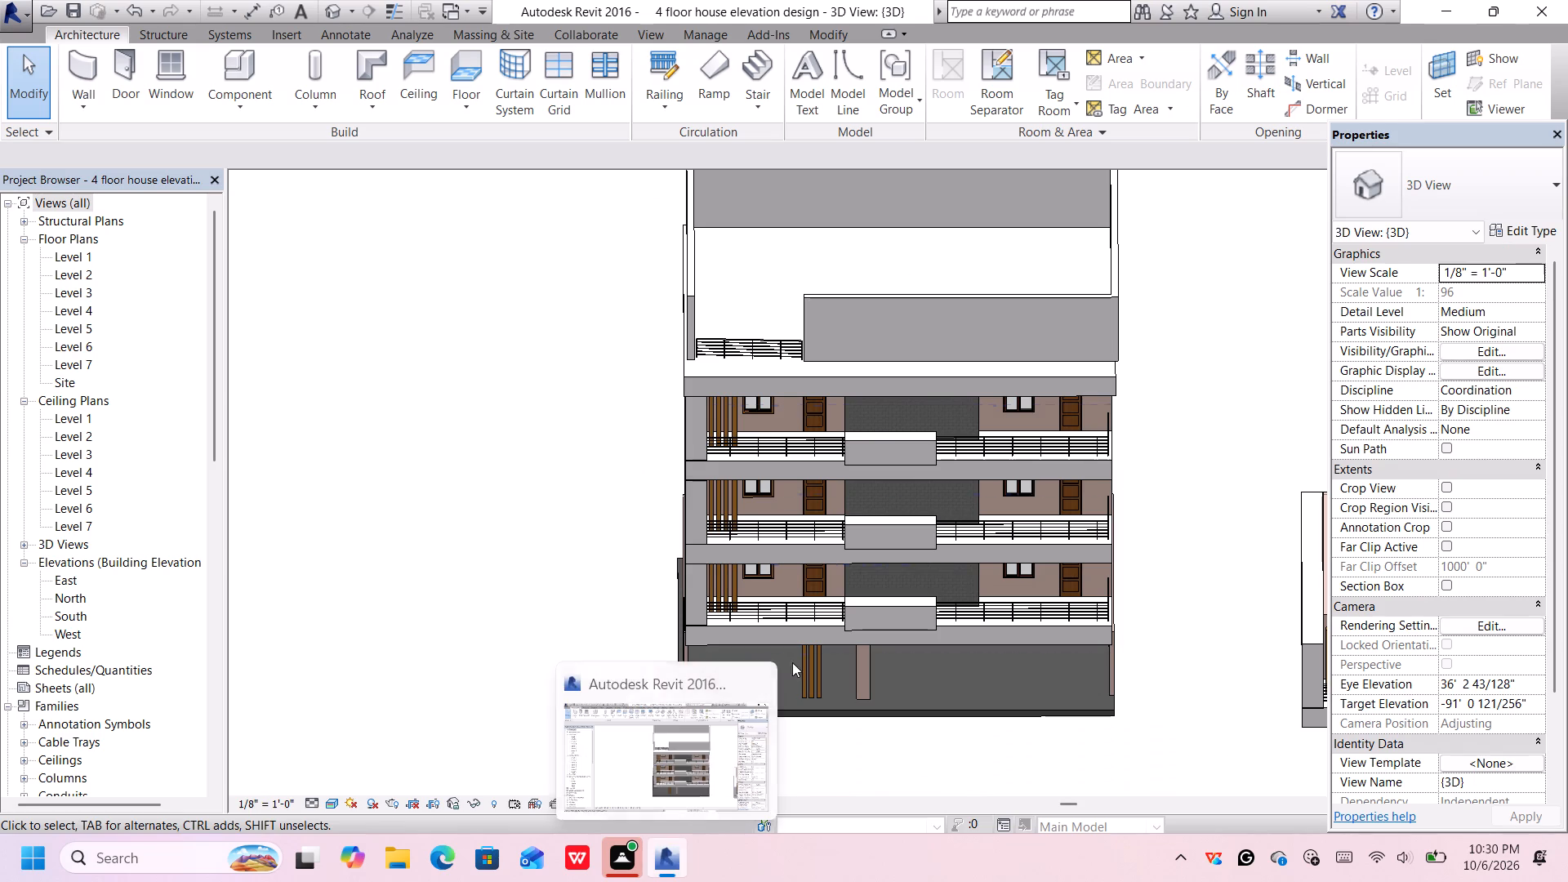
pyautogui.moveTo(1013, 465); pyautogui.dragTo(952, 526, button='middle')
pyautogui.scroll(-1, 1086, 397)
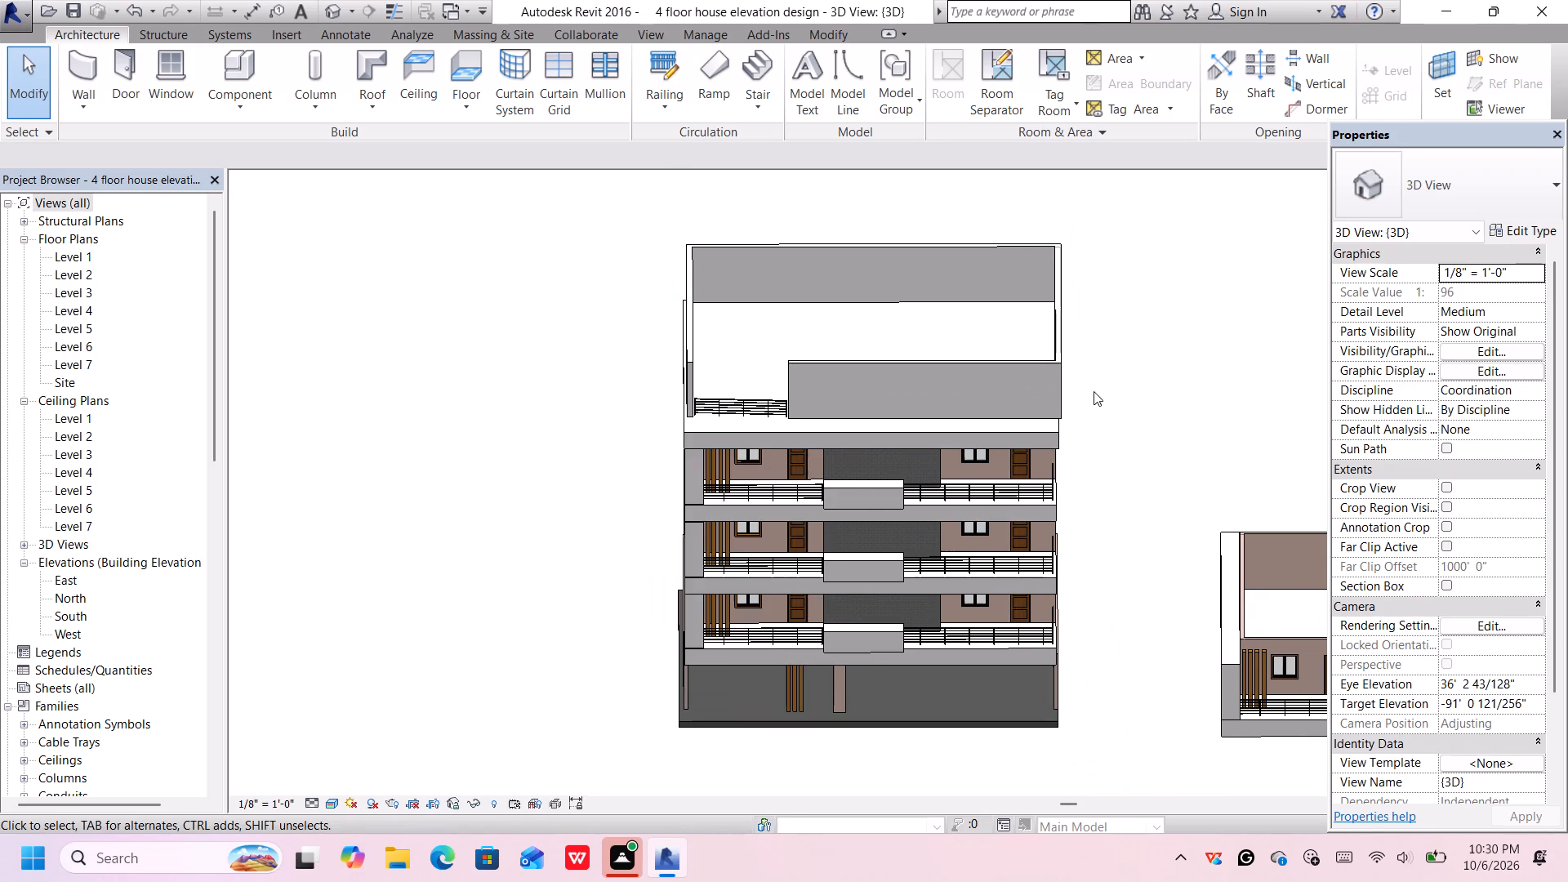
pyautogui.click(1556, 132)
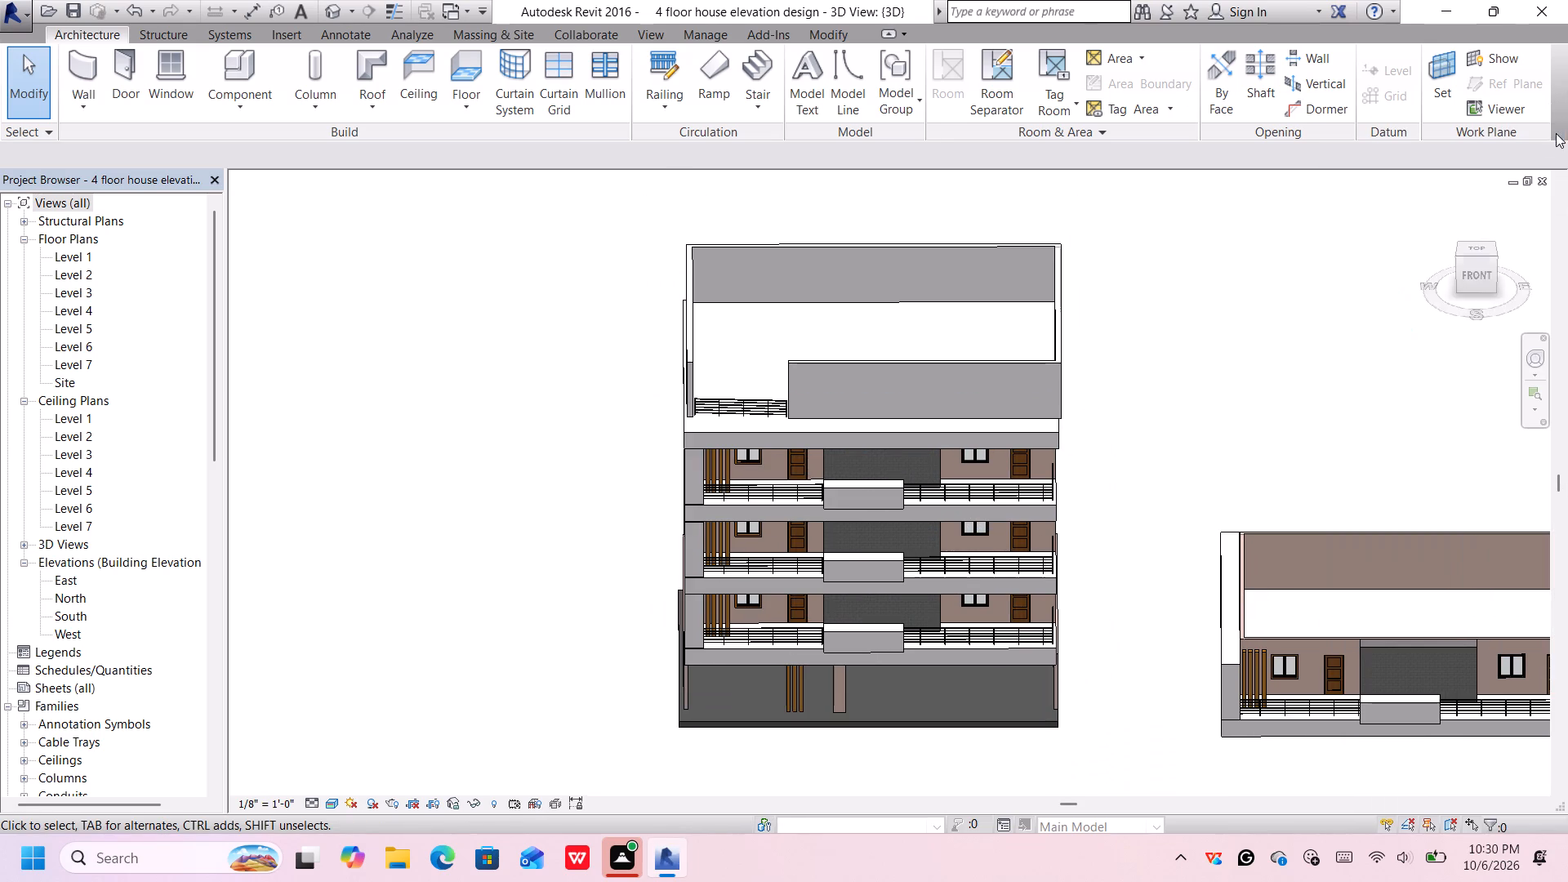
# Nudge the top storey's side wall, beside the long front wall, inward so it sits within the slab edge.
pyautogui.moveTo(1117, 416); pyautogui.dragTo(1116, 408, button='middle')
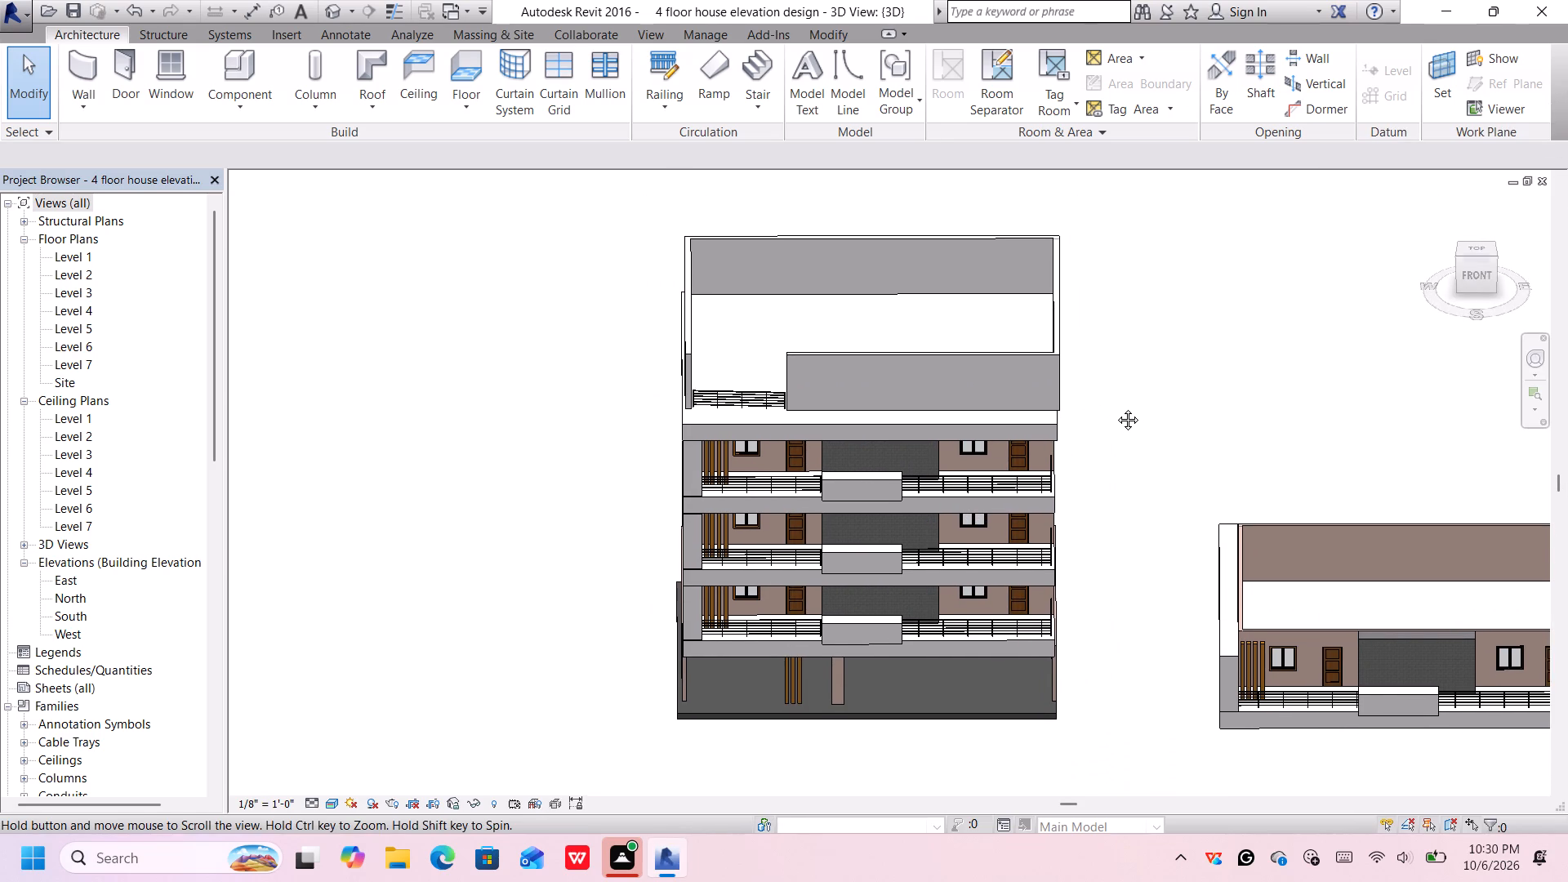
pyautogui.moveTo(1116, 408); pyautogui.dragTo(1107, 498, button='middle')
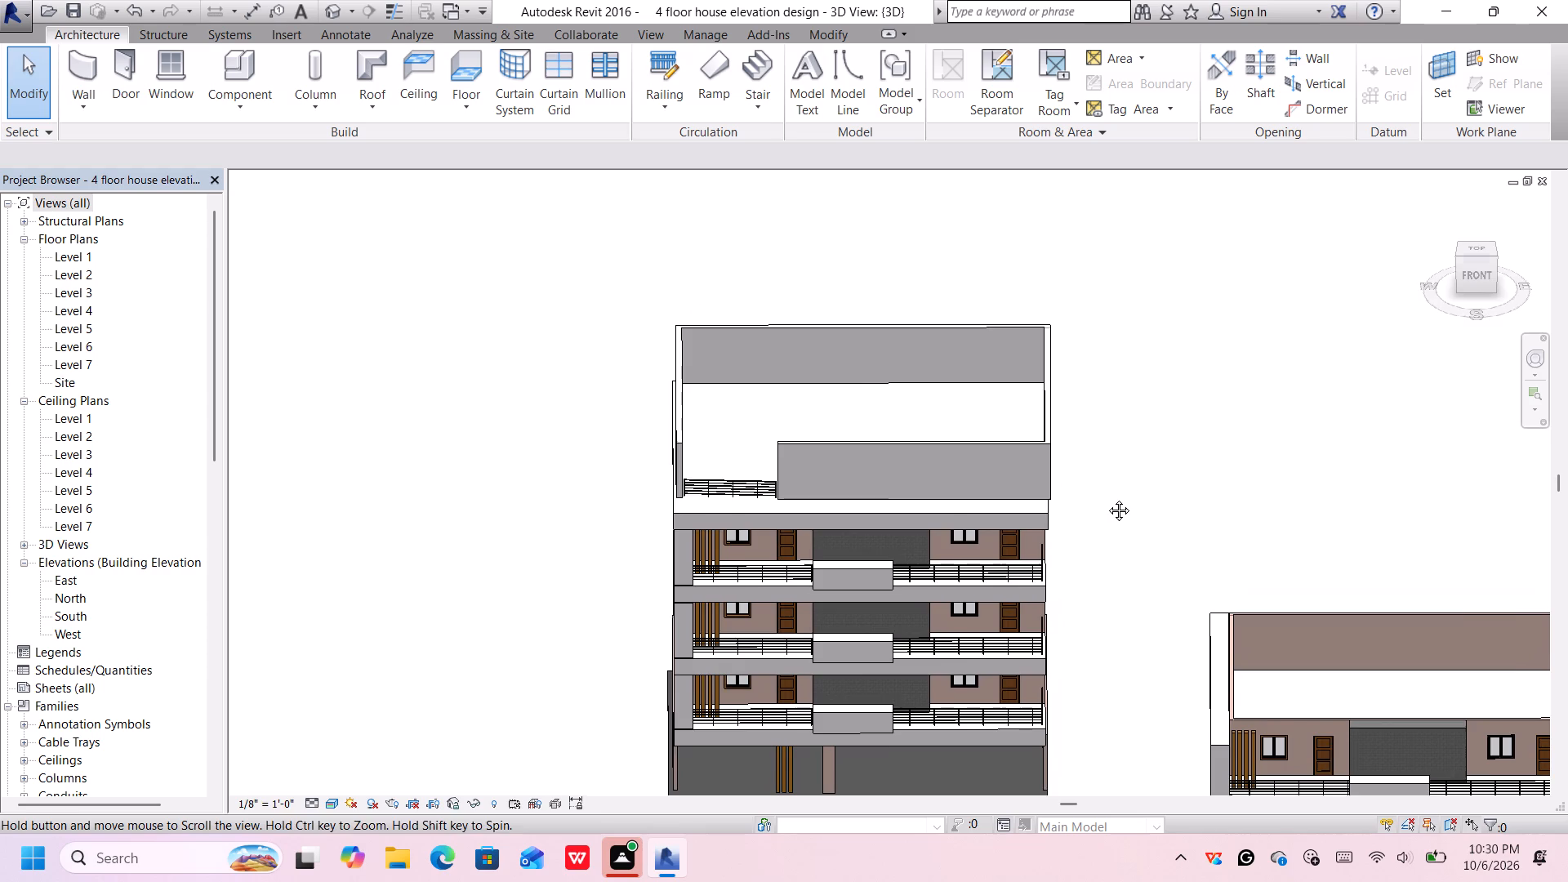
pyautogui.moveTo(1107, 498); pyautogui.dragTo(1107, 305, button='middle')
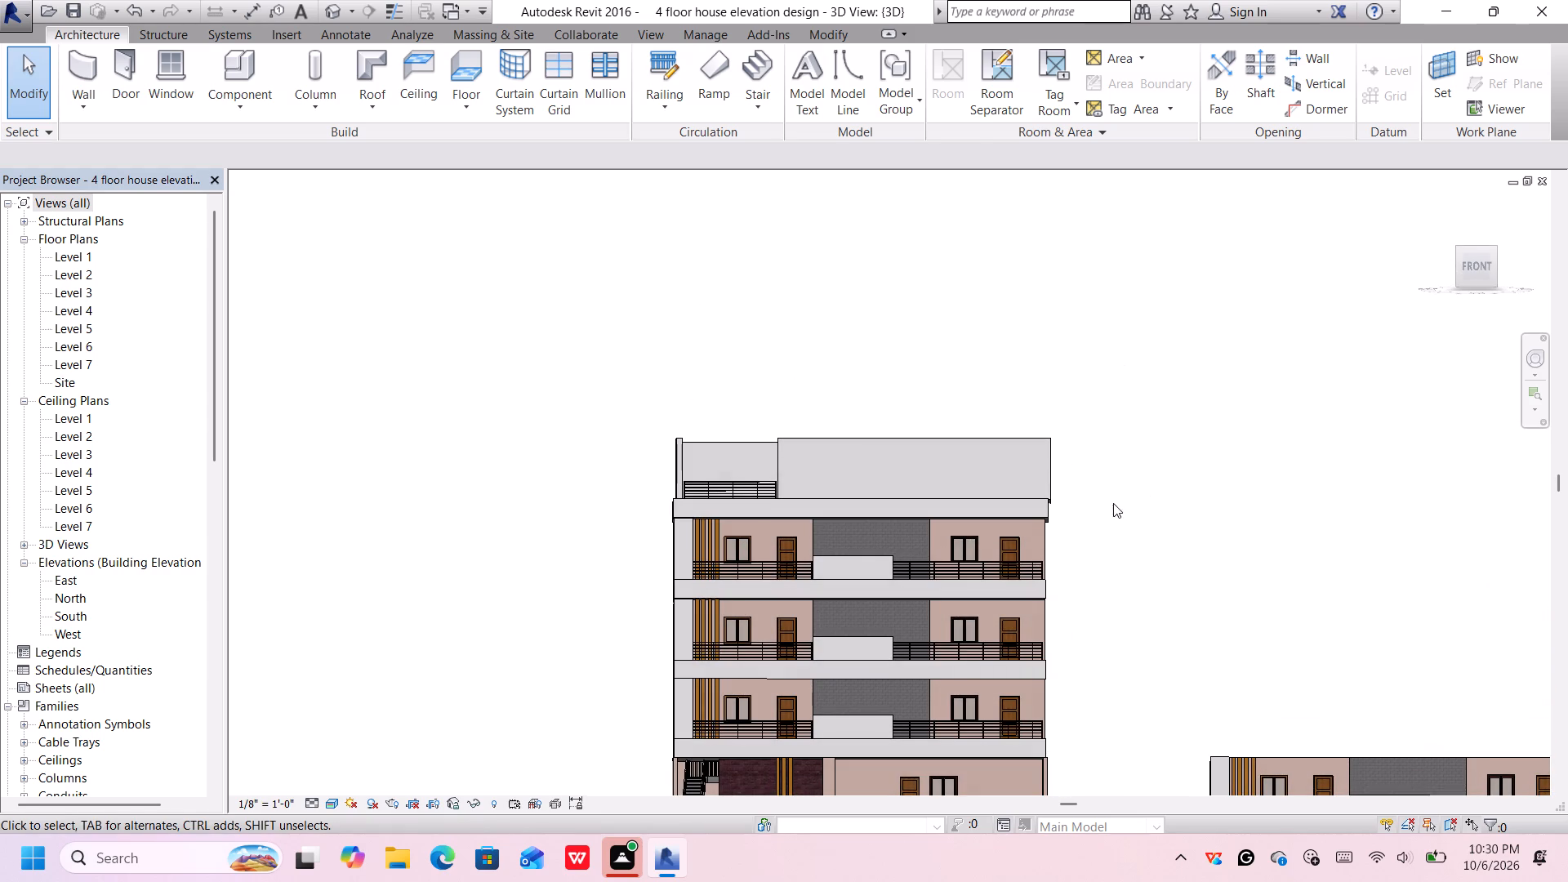
pyautogui.scroll(1, 1053, 487)
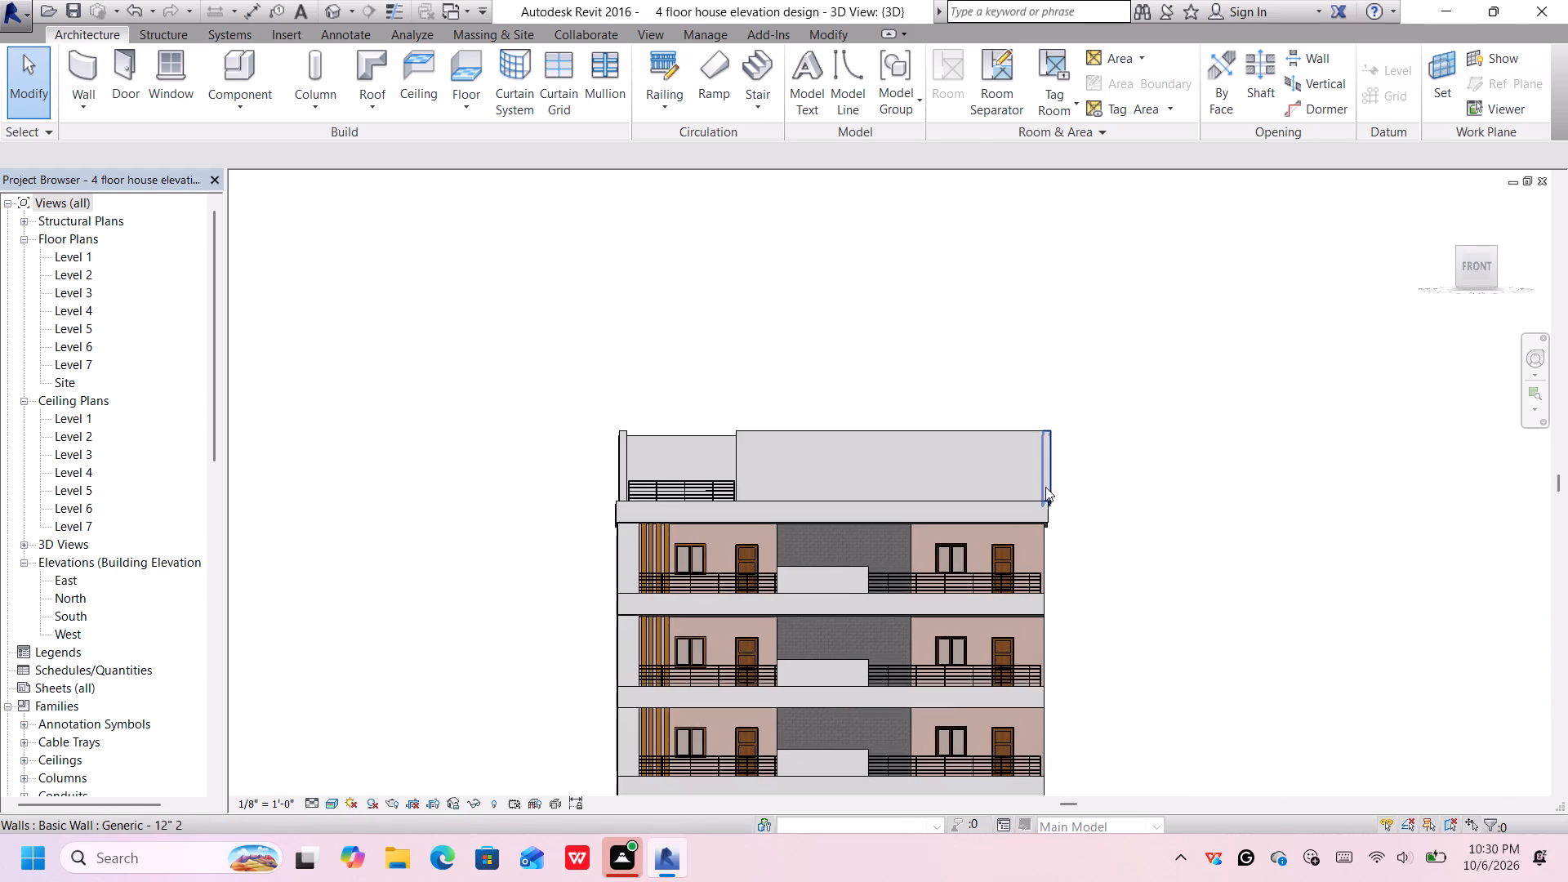
pyautogui.scroll(8, 1045, 487)
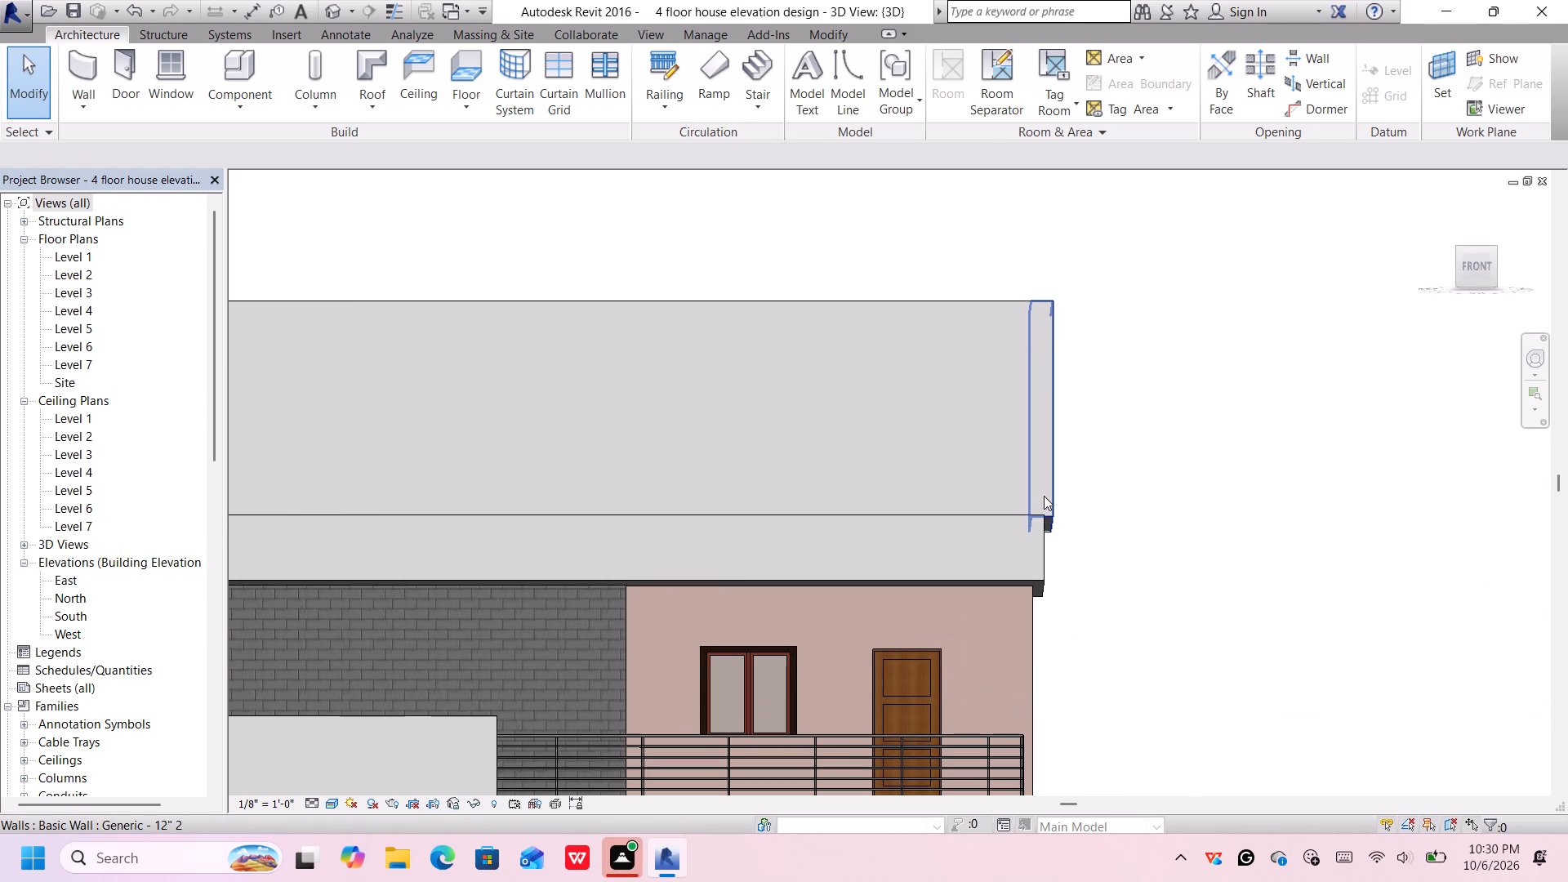
pyautogui.click(1044, 496)
pyautogui.press('Left')
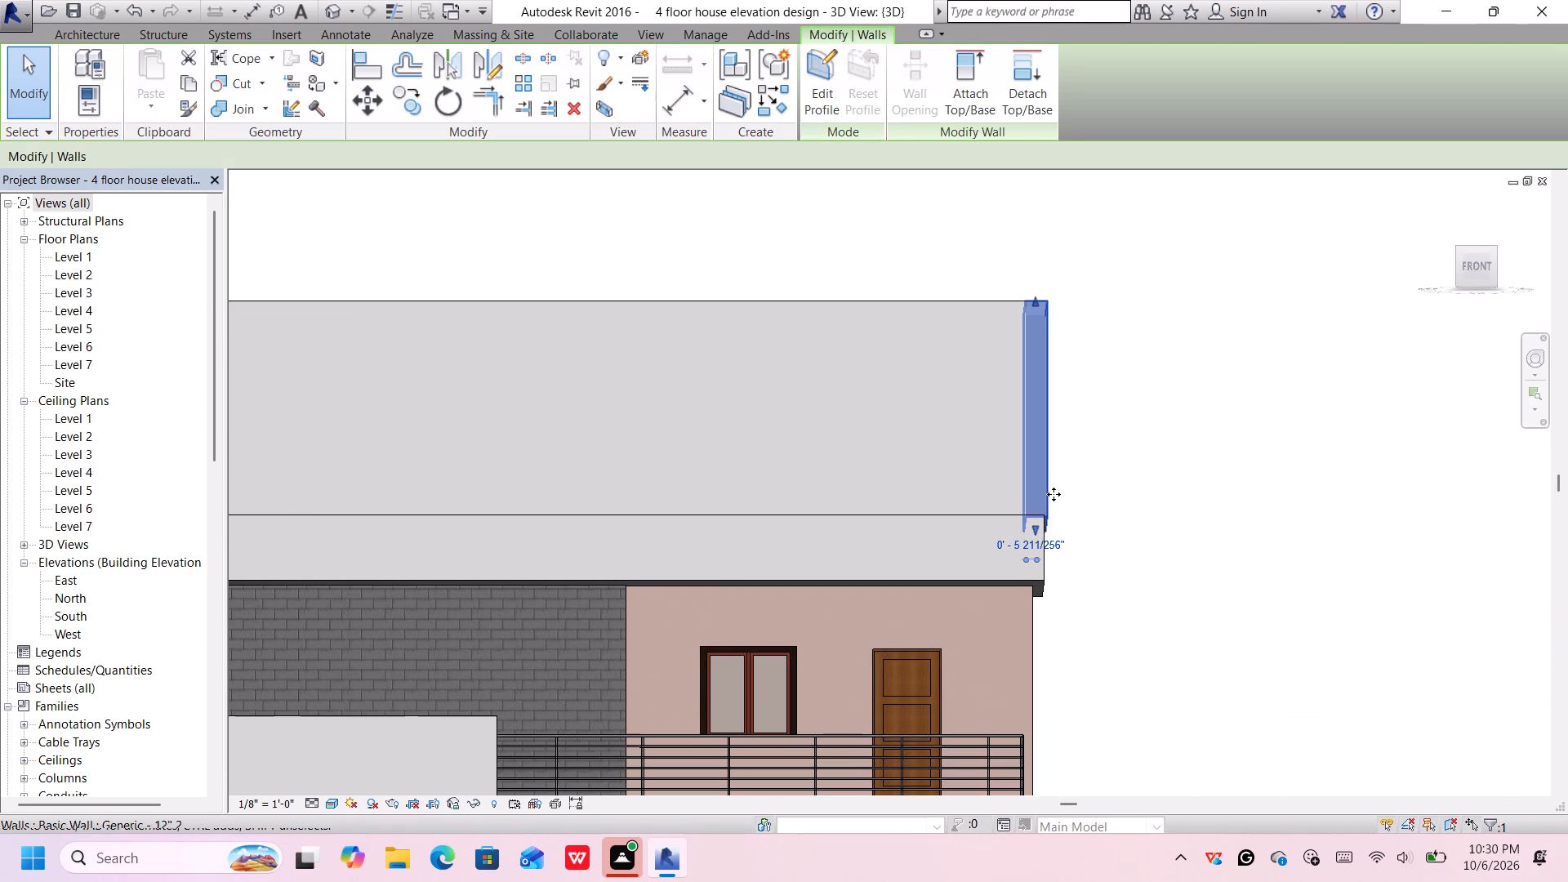
pyautogui.press('Left')
pyautogui.scroll(-3, 1298, 278)
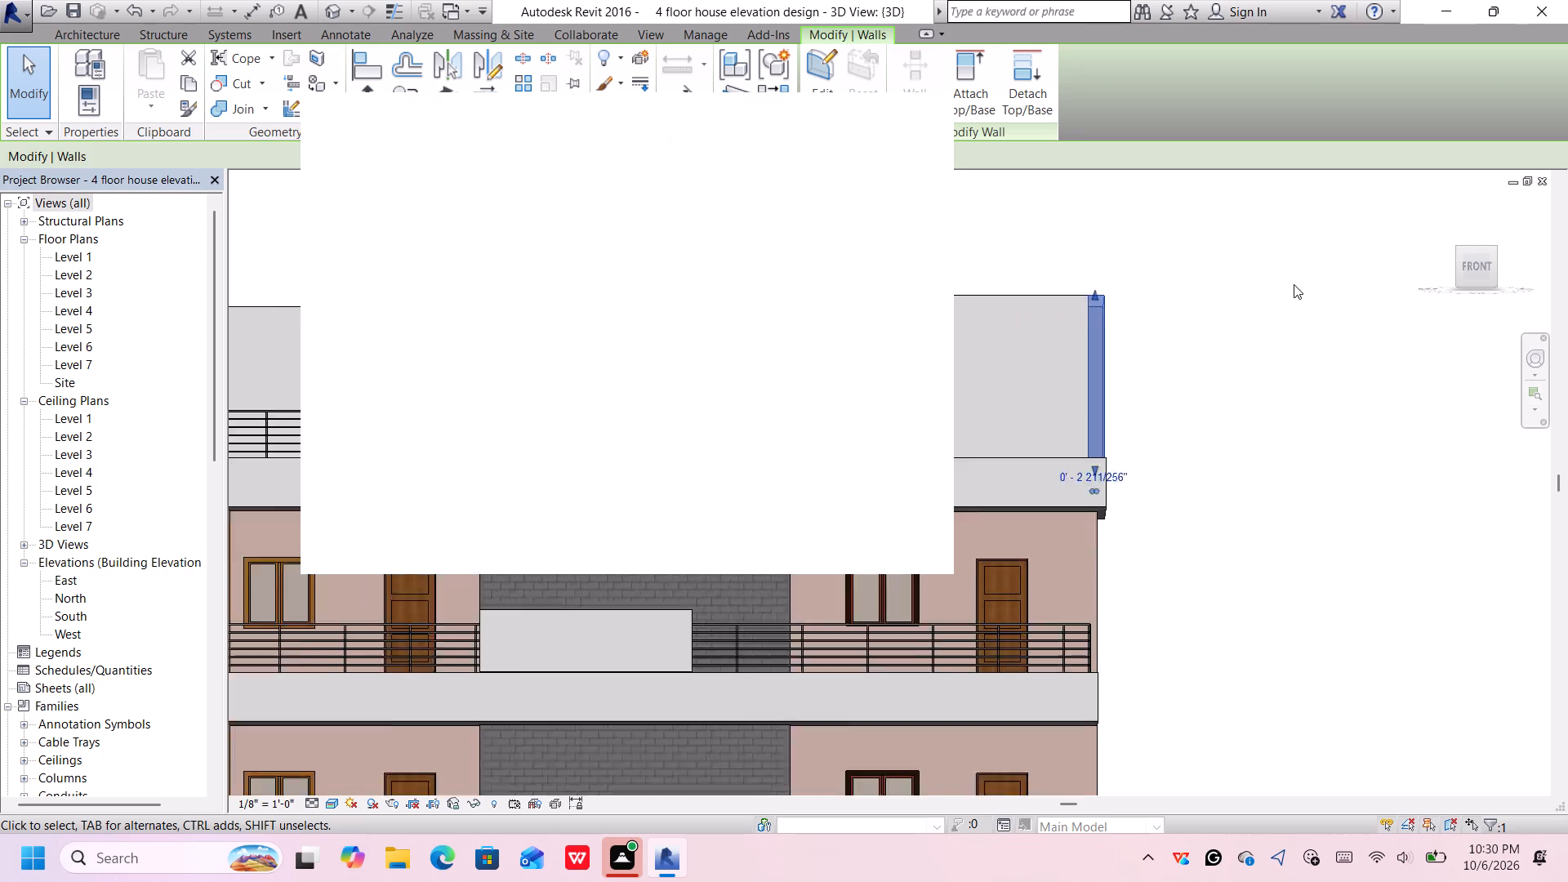
# Draw a Generic - 12" wall about 5' 6" long on Level 7, from the long front wall's outer corner straight out towards the slab's front edge.
pyautogui.scroll(-2, 1288, 326)
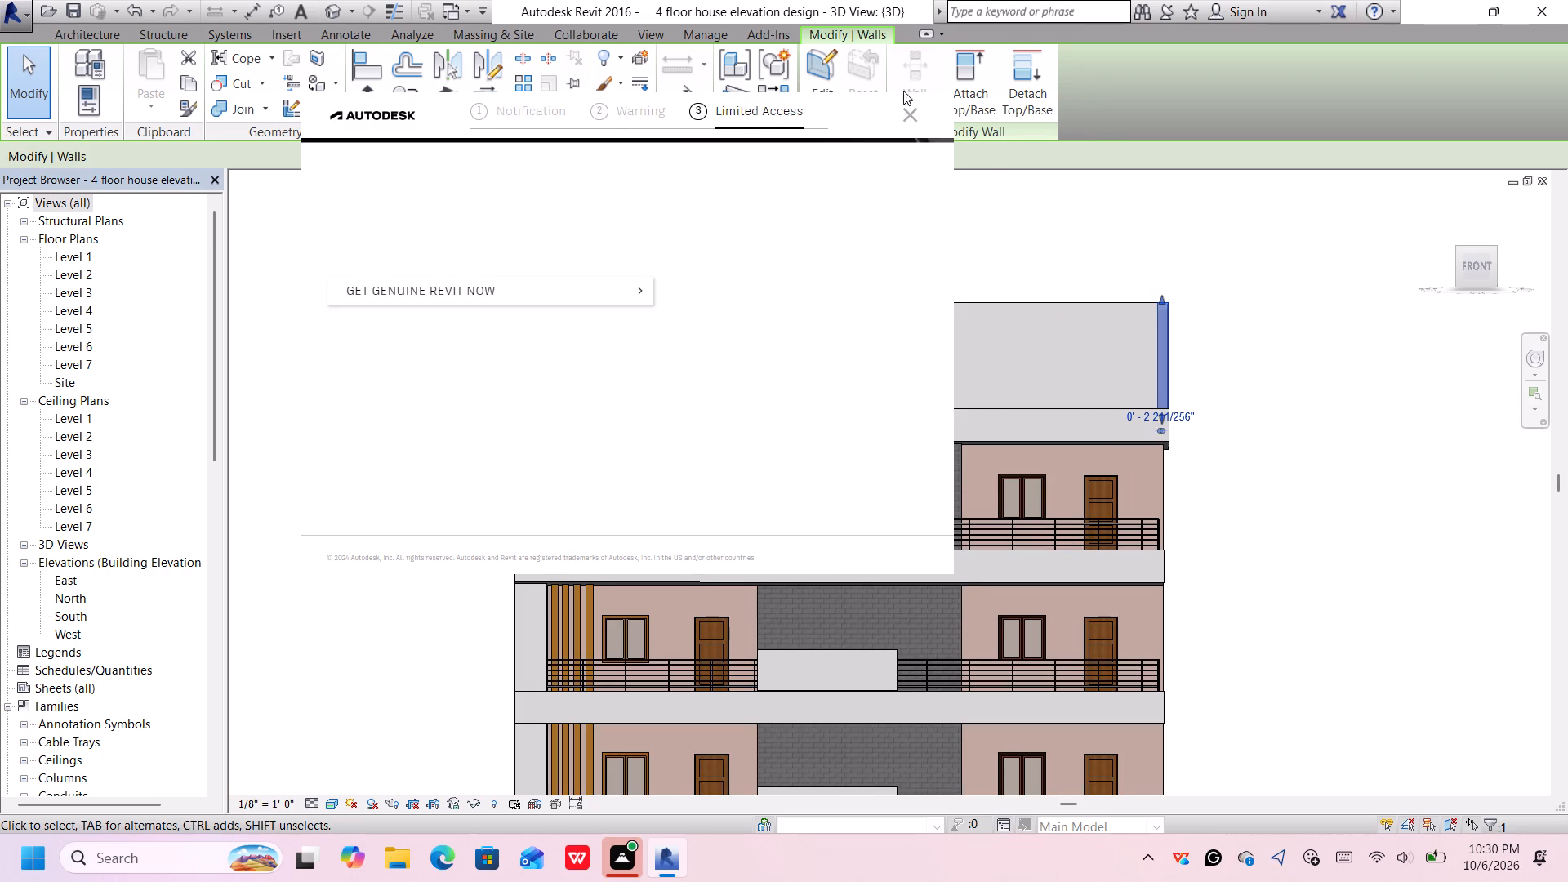
pyautogui.click(906, 107)
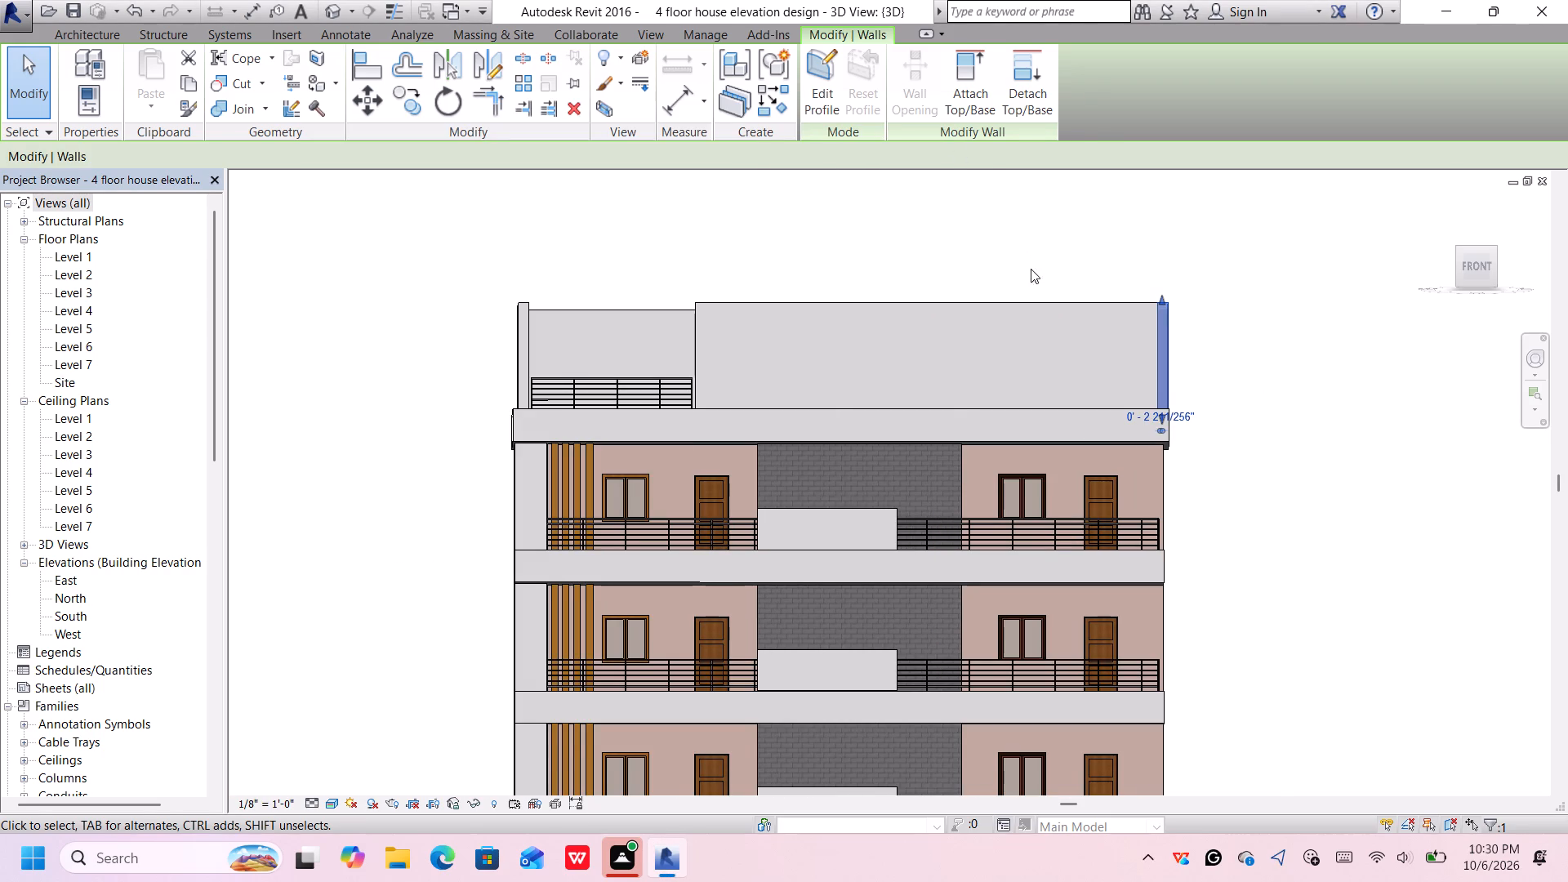
pyautogui.moveTo(1031, 272); pyautogui.dragTo(1031, 301, button='middle')
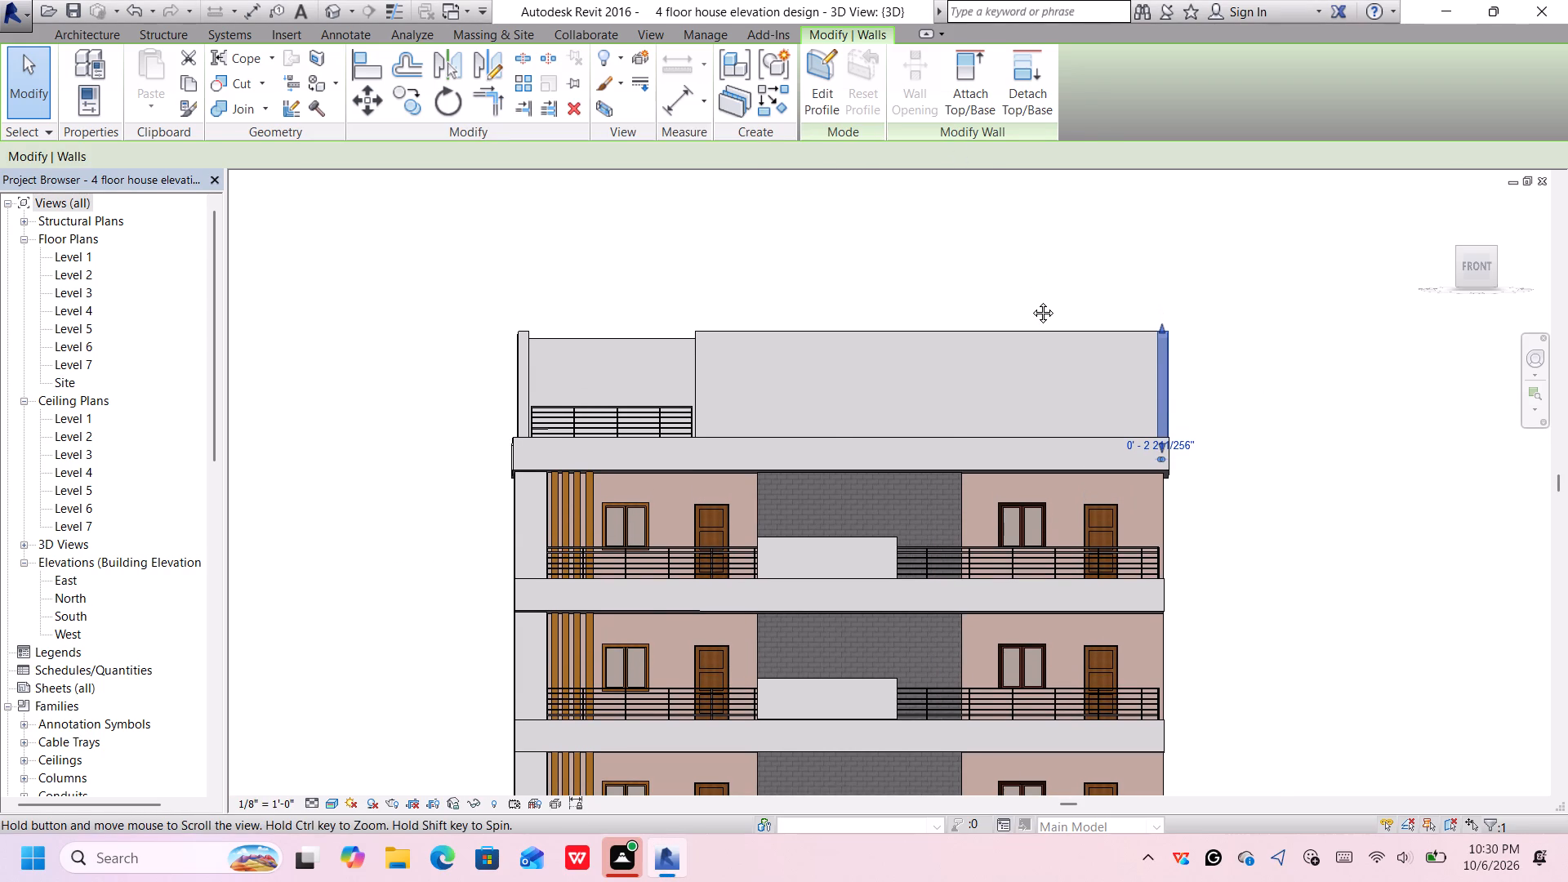
pyautogui.moveTo(1031, 301); pyautogui.dragTo(1010, 530, button='middle')
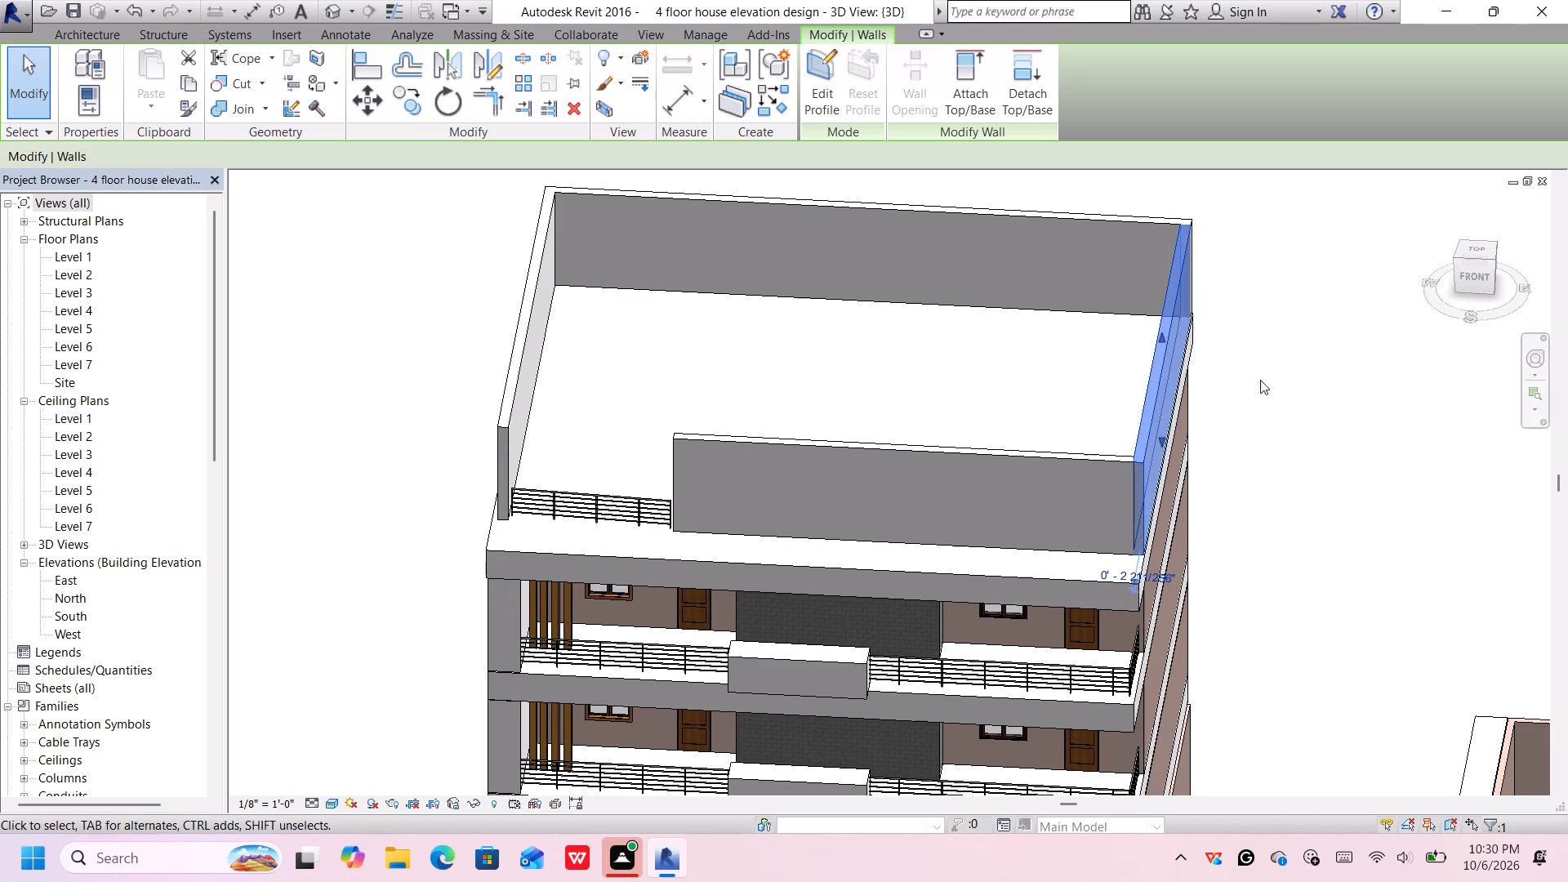
pyautogui.click(88, 31)
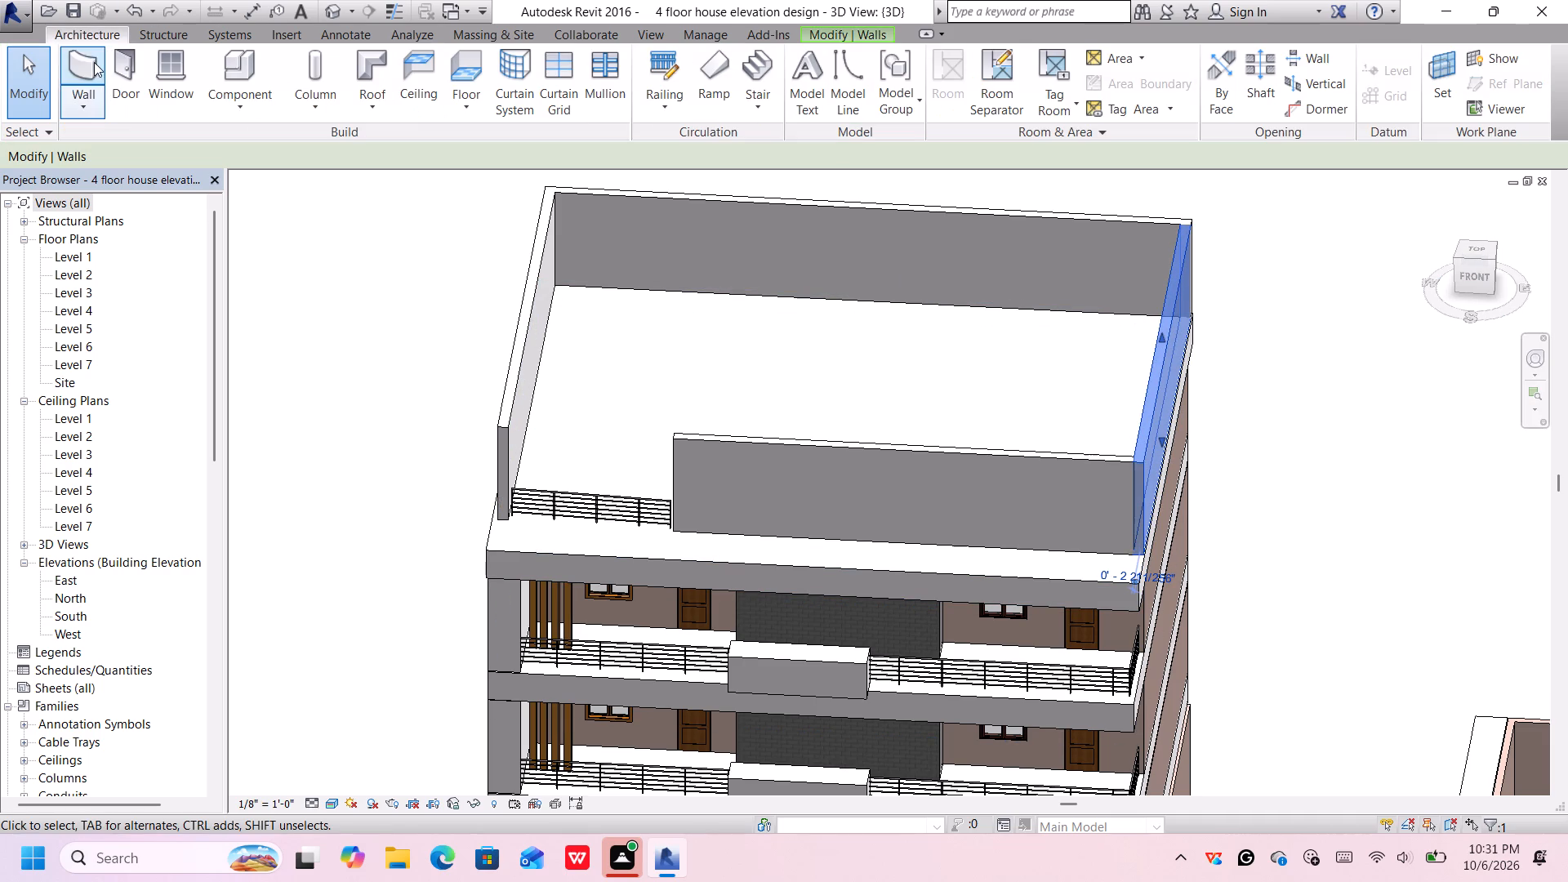
pyautogui.click(91, 65)
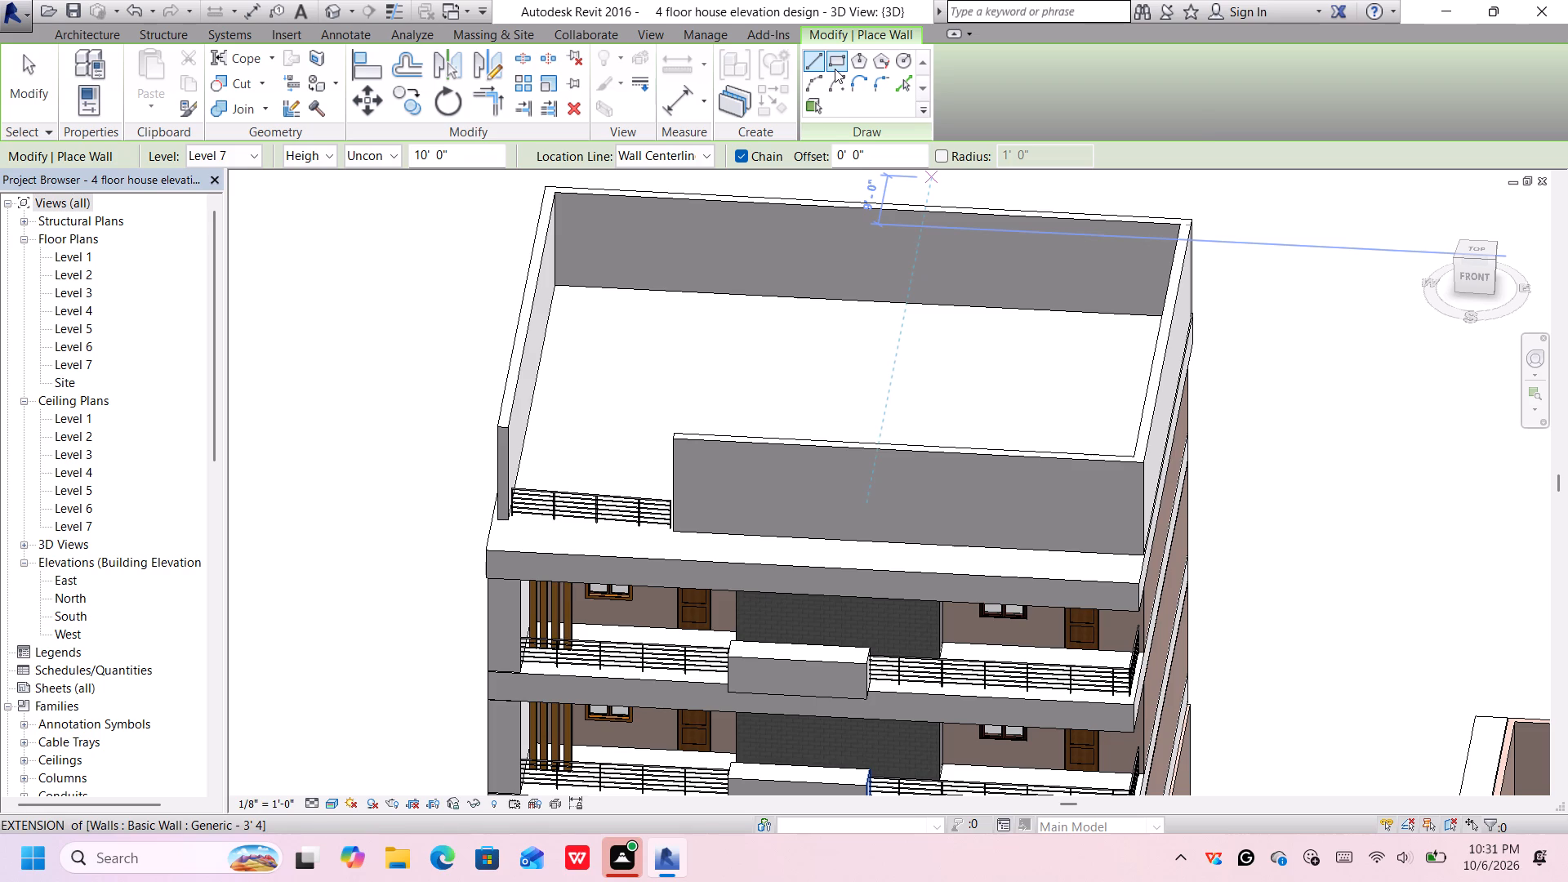
pyautogui.click(816, 60)
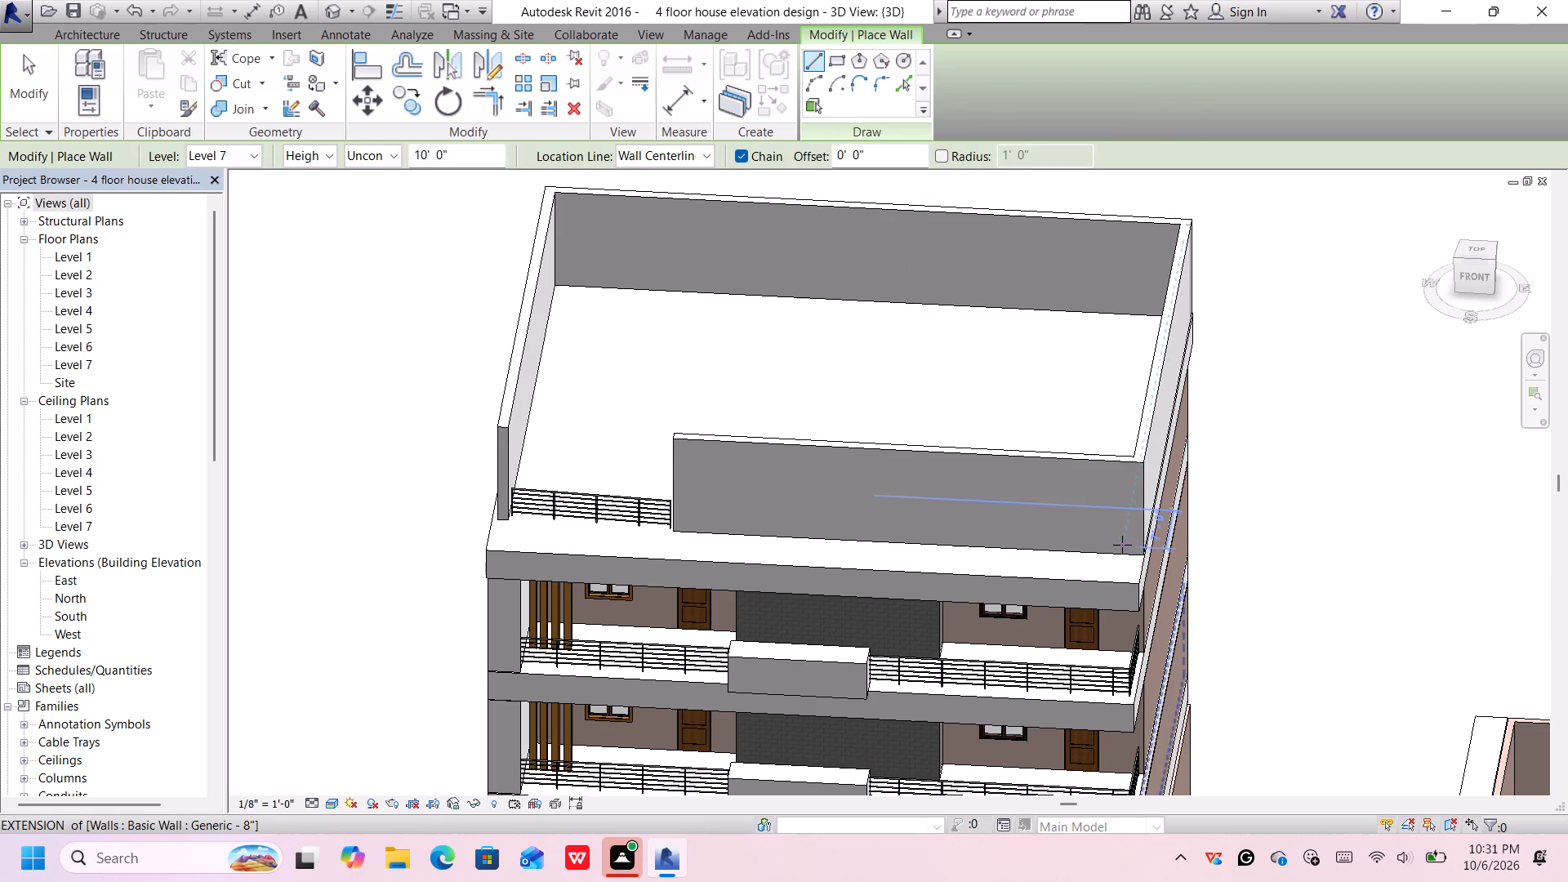
pyautogui.scroll(1, 1122, 545)
pyautogui.moveTo(1120, 545); pyautogui.dragTo(978, 536, button='middle')
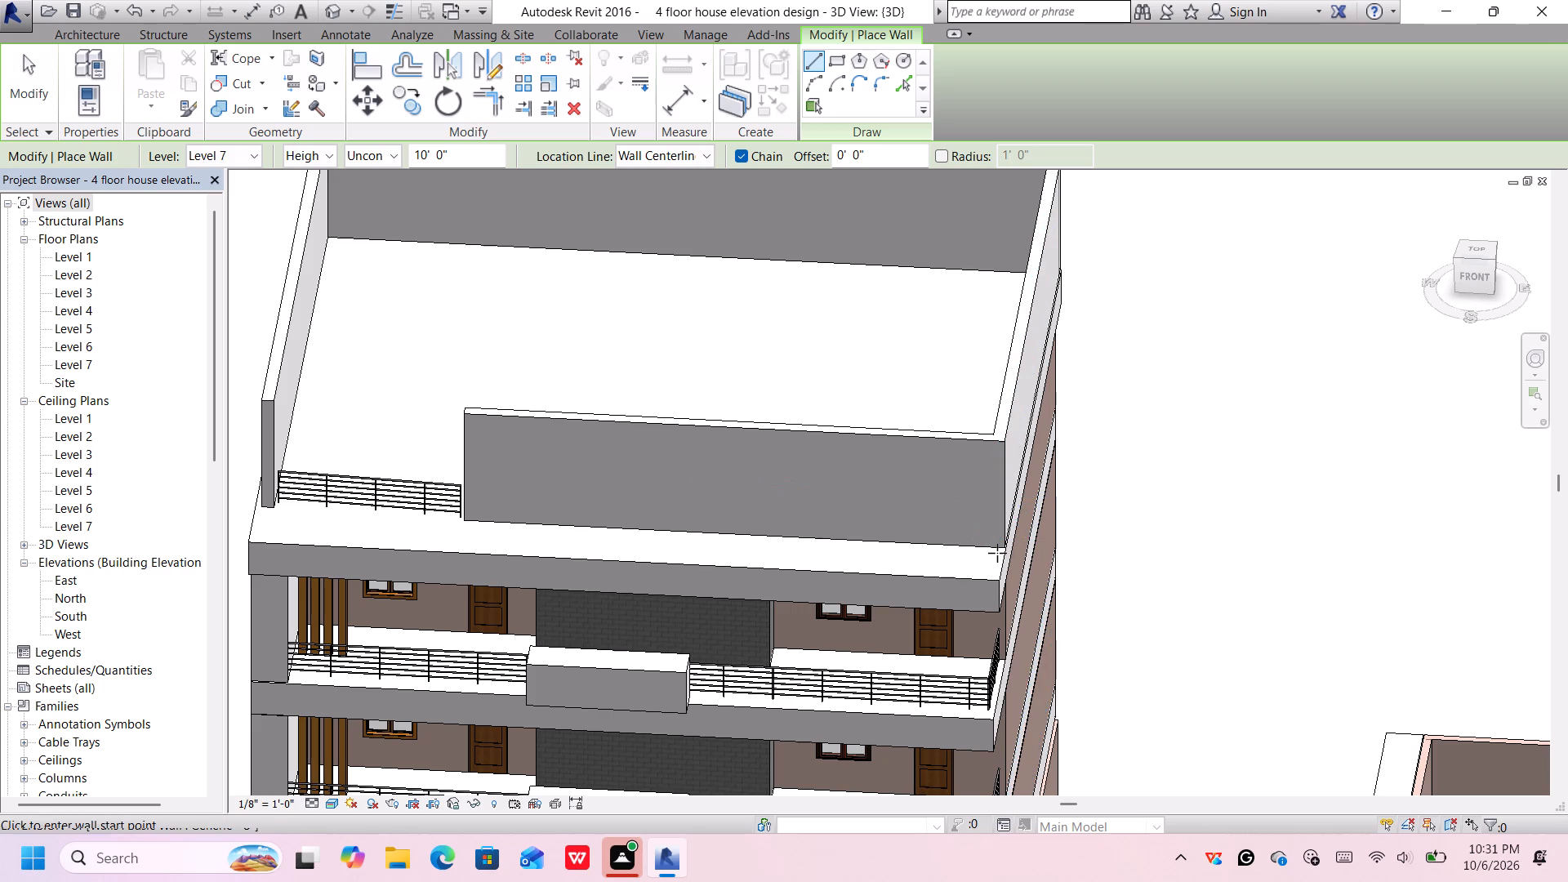
pyautogui.scroll(2, 1000, 550)
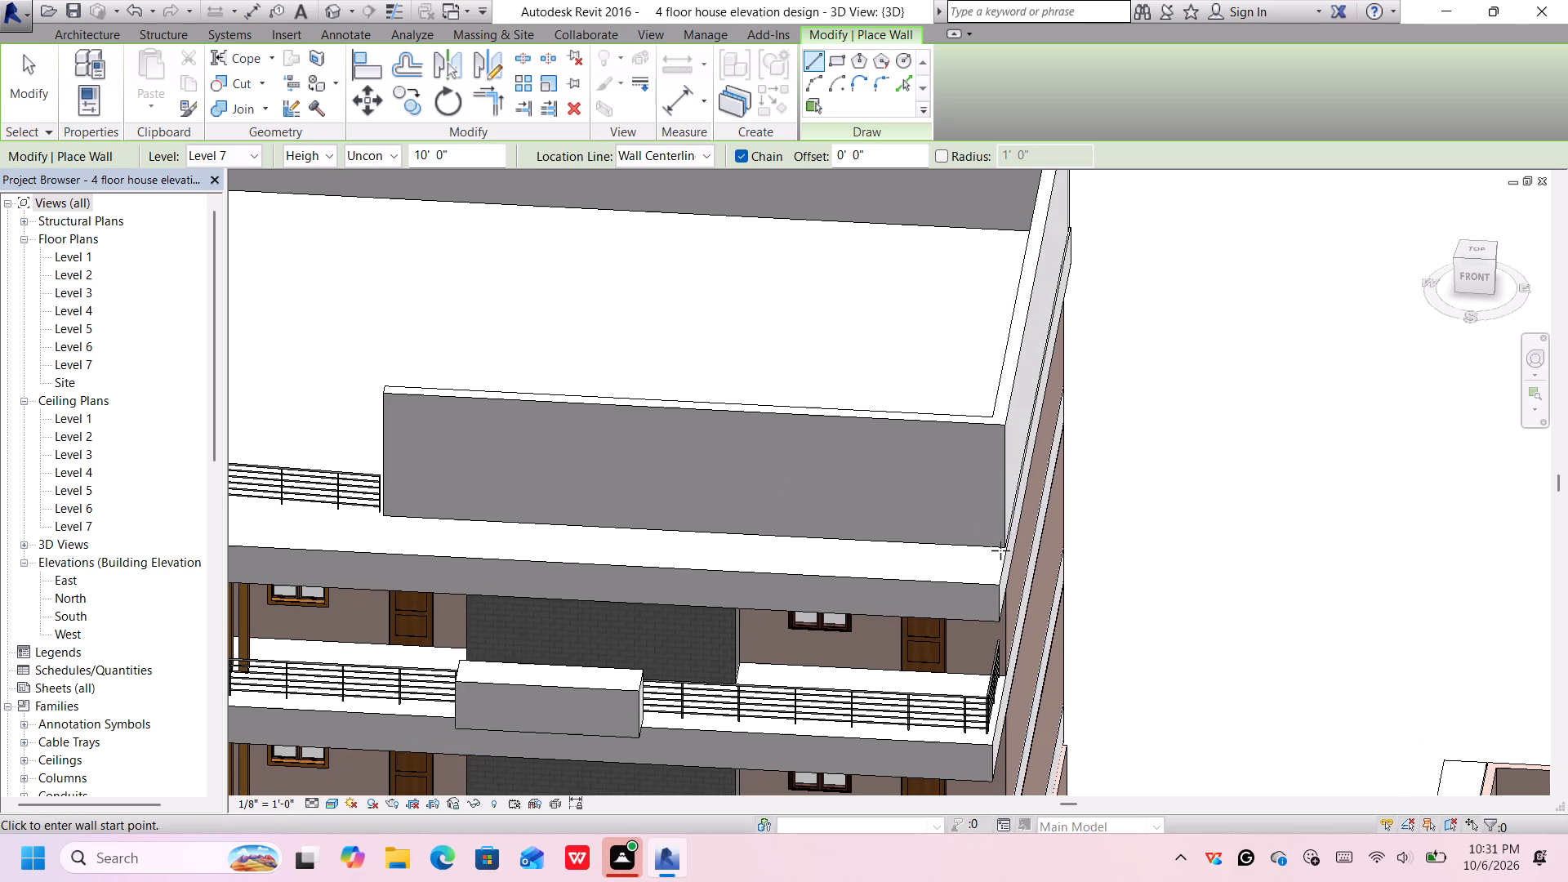
pyautogui.scroll(-2, 1000, 550)
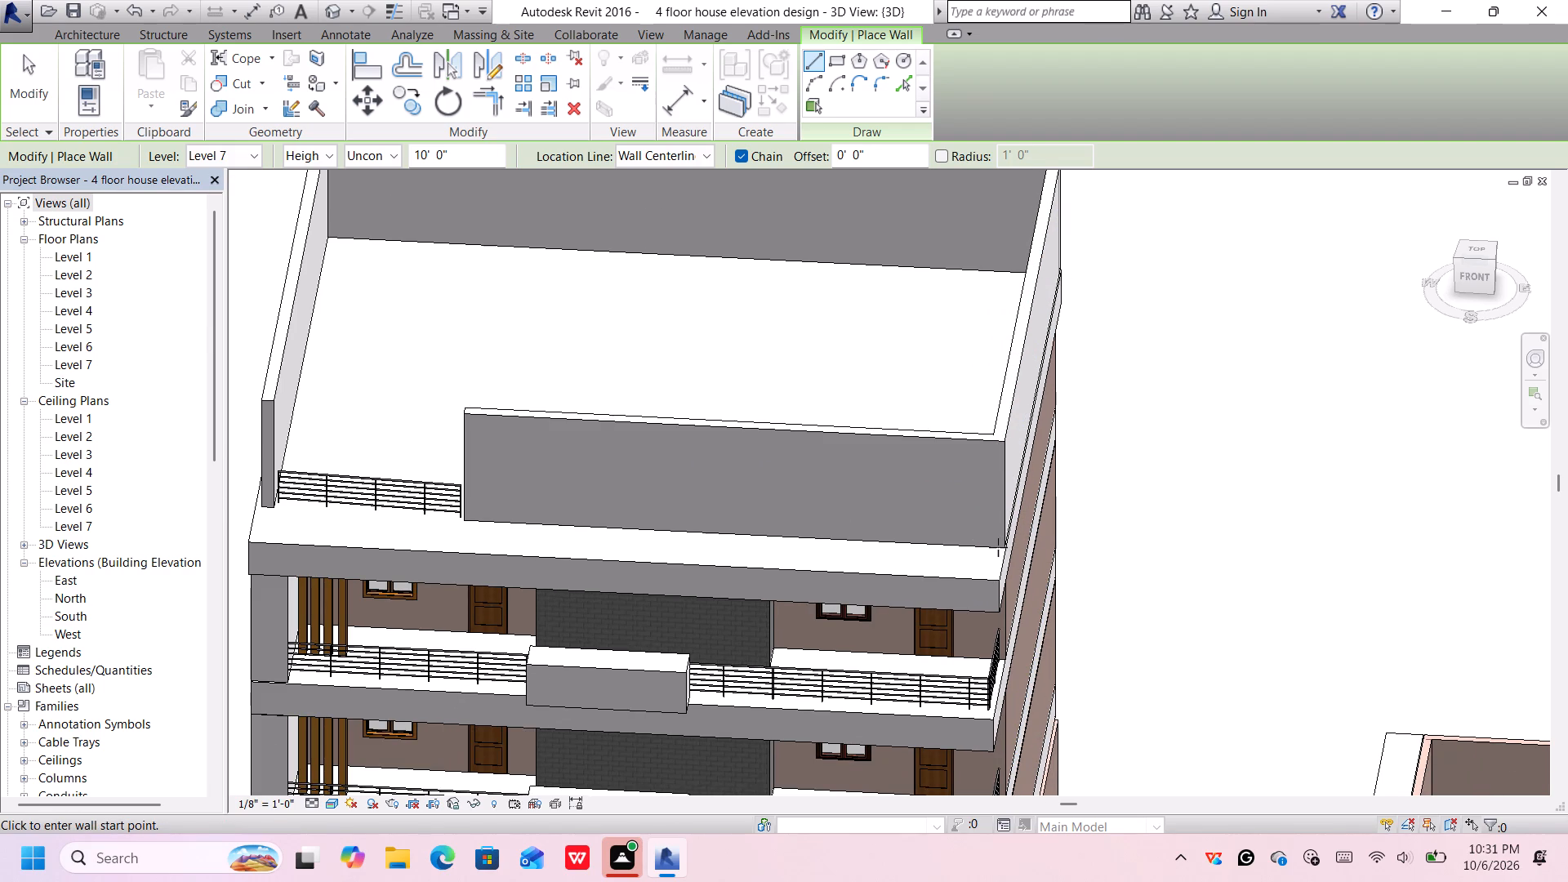
pyautogui.click(998, 547)
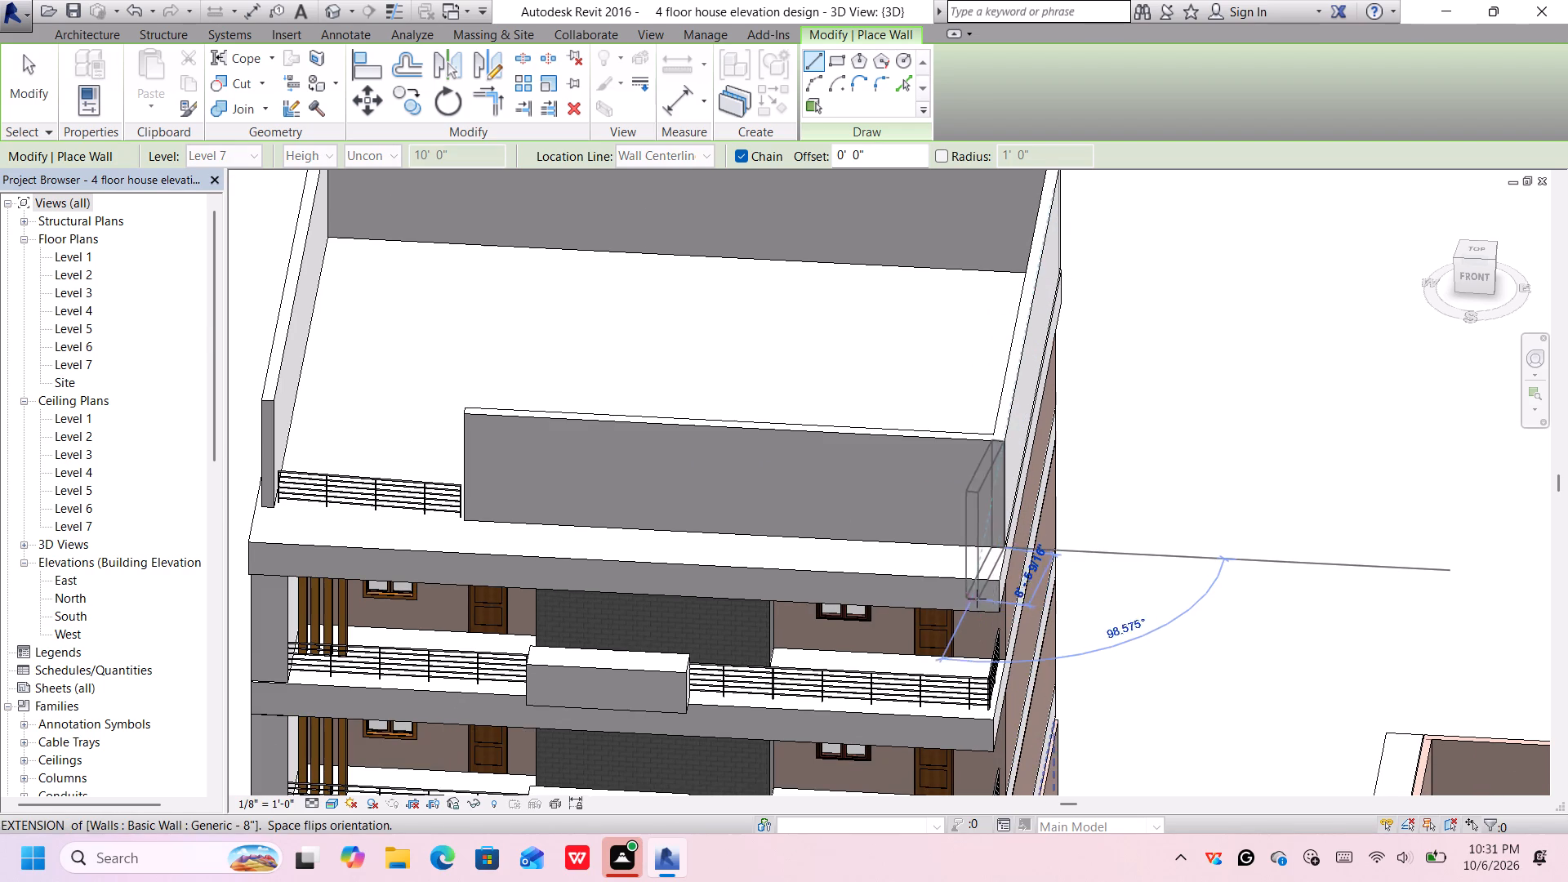
pyautogui.scroll(5, 977, 598)
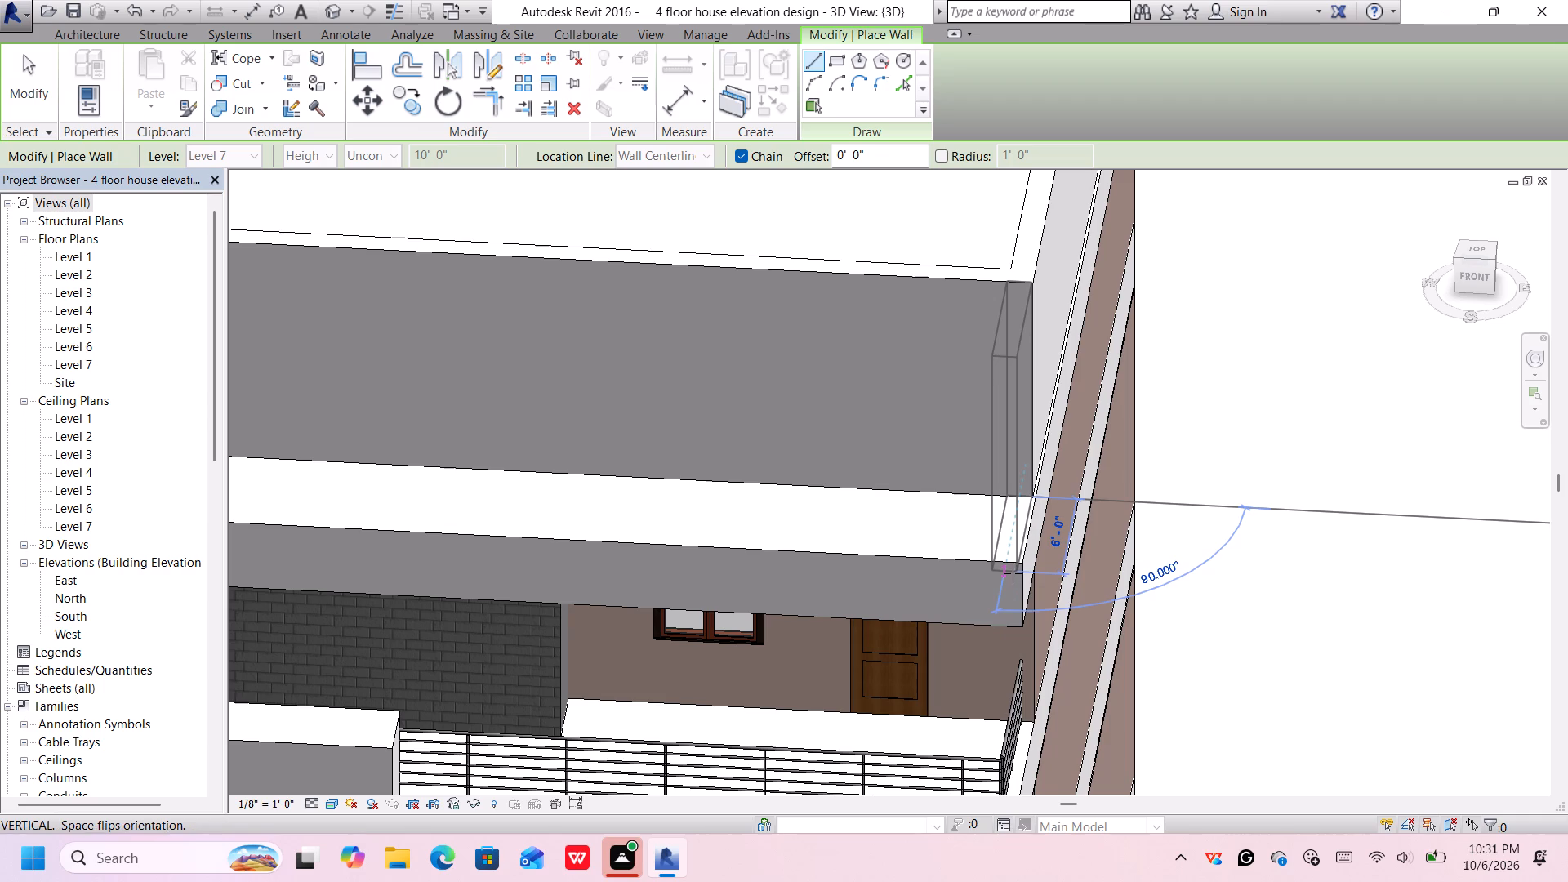
pyautogui.rightClick(1014, 565)
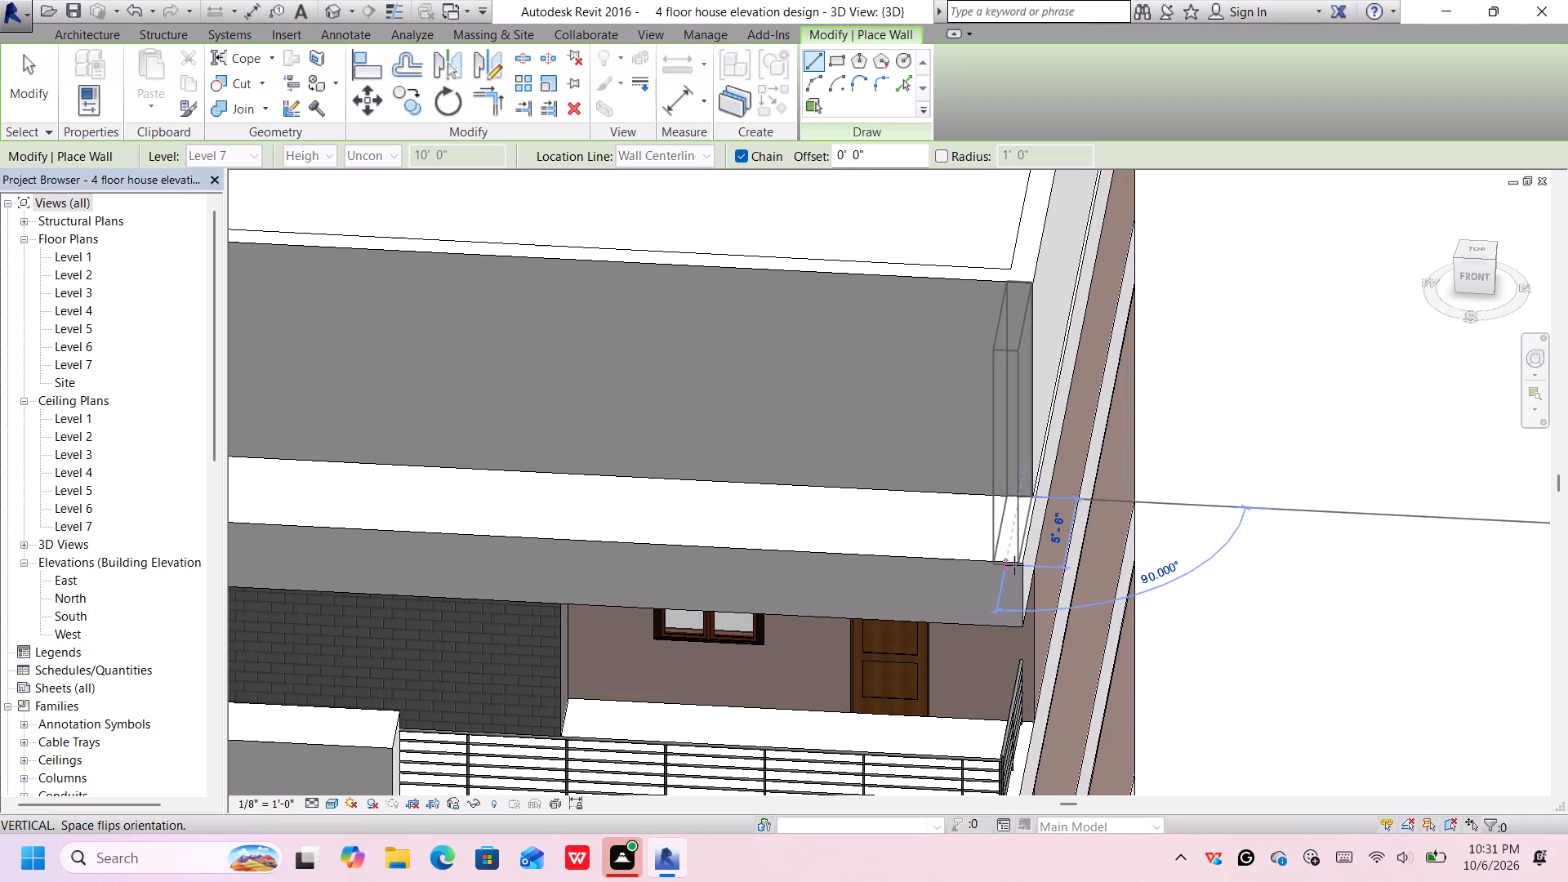
pyautogui.click(1095, 558)
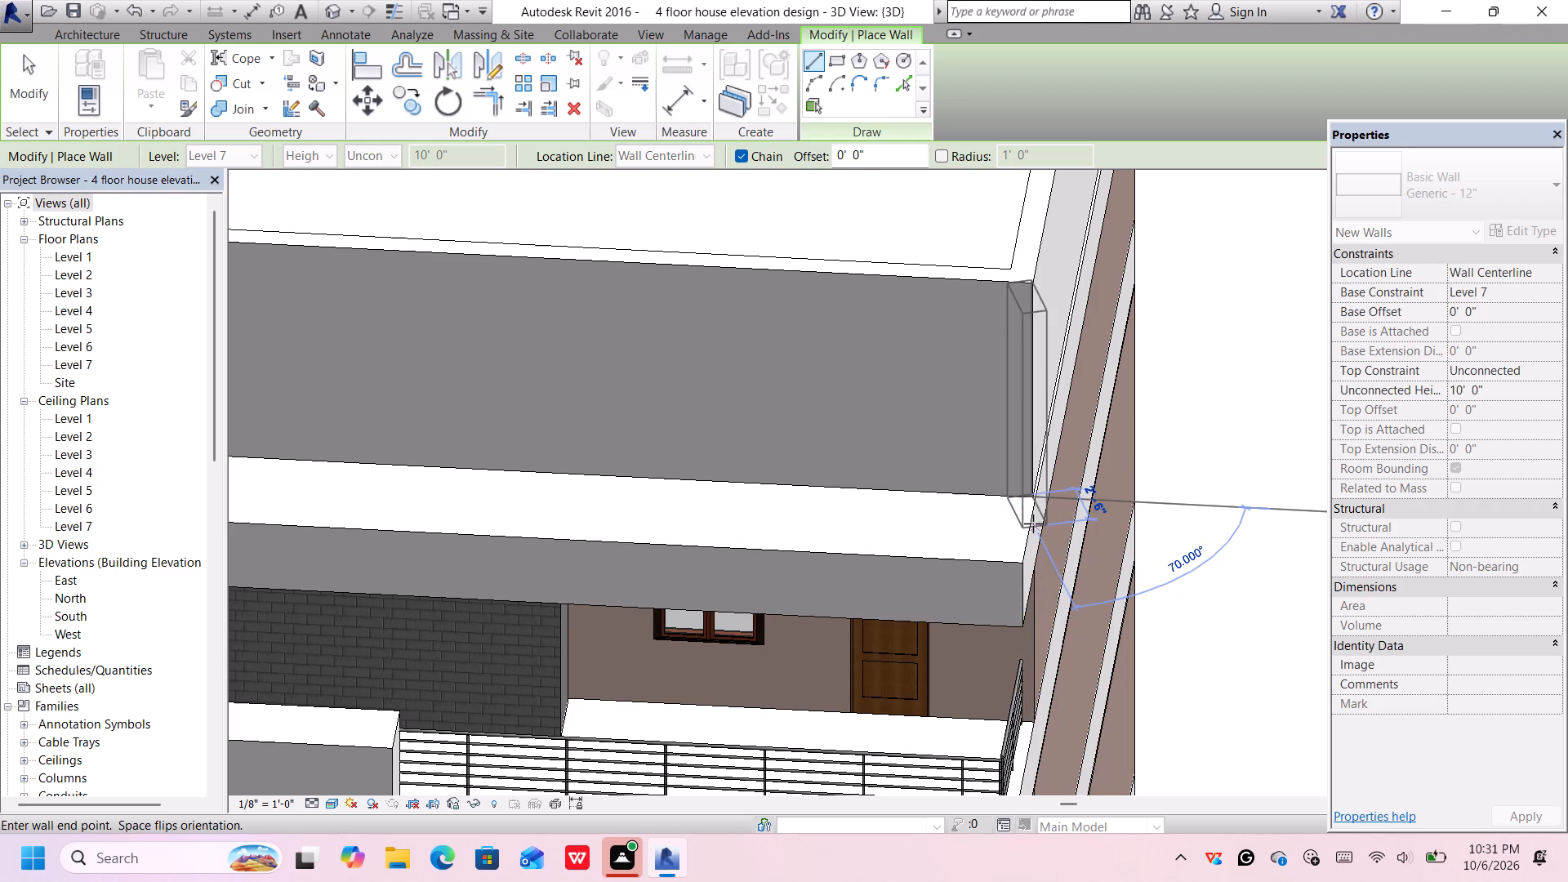
pyautogui.click(999, 562)
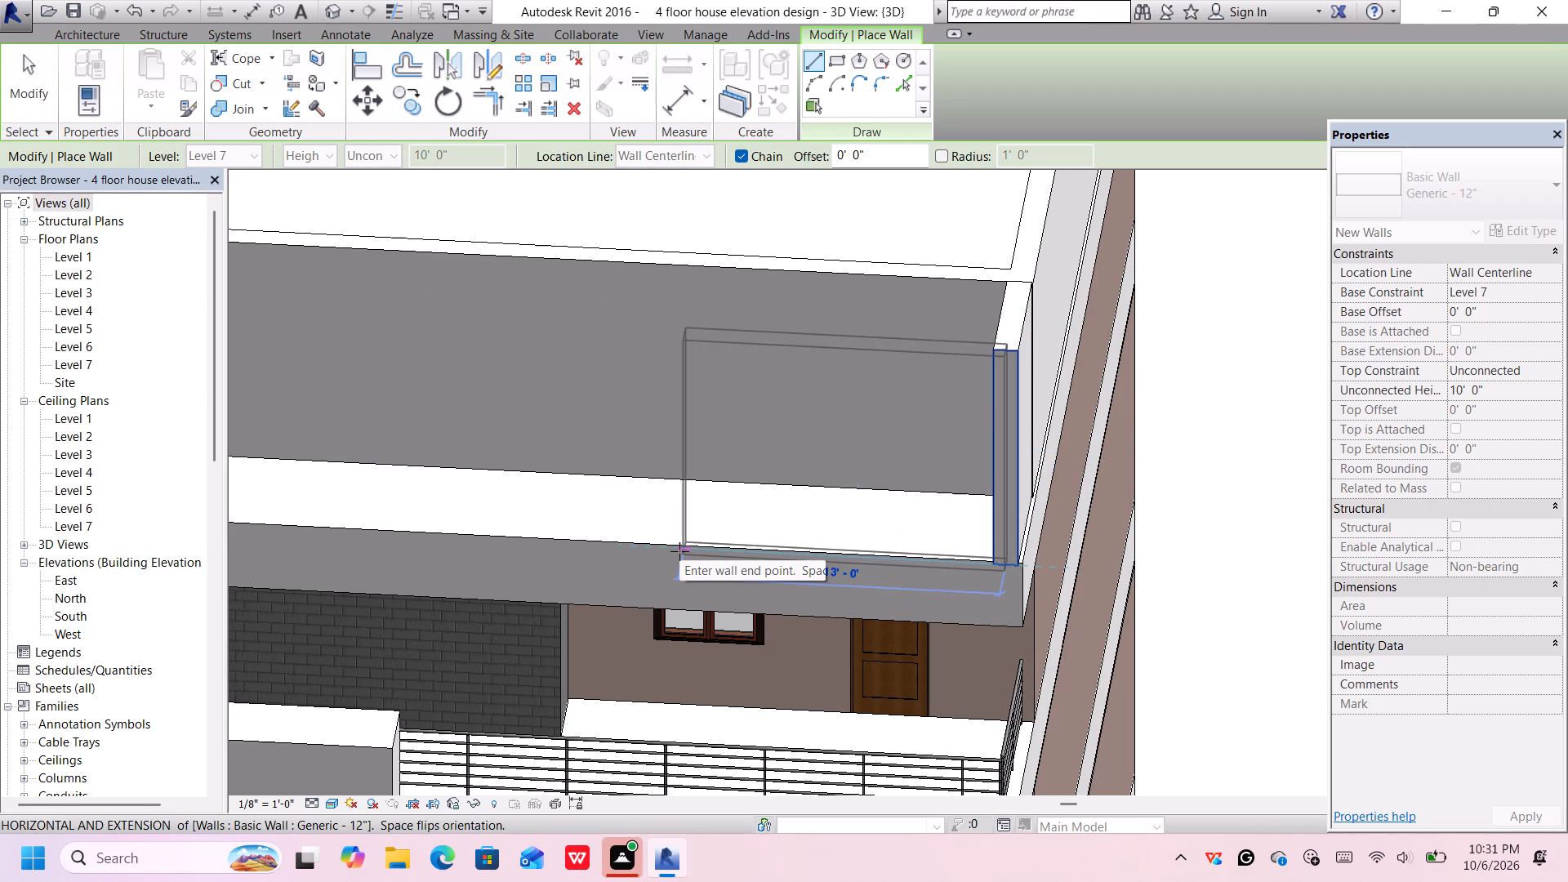
pyautogui.scroll(-2, 682, 548)
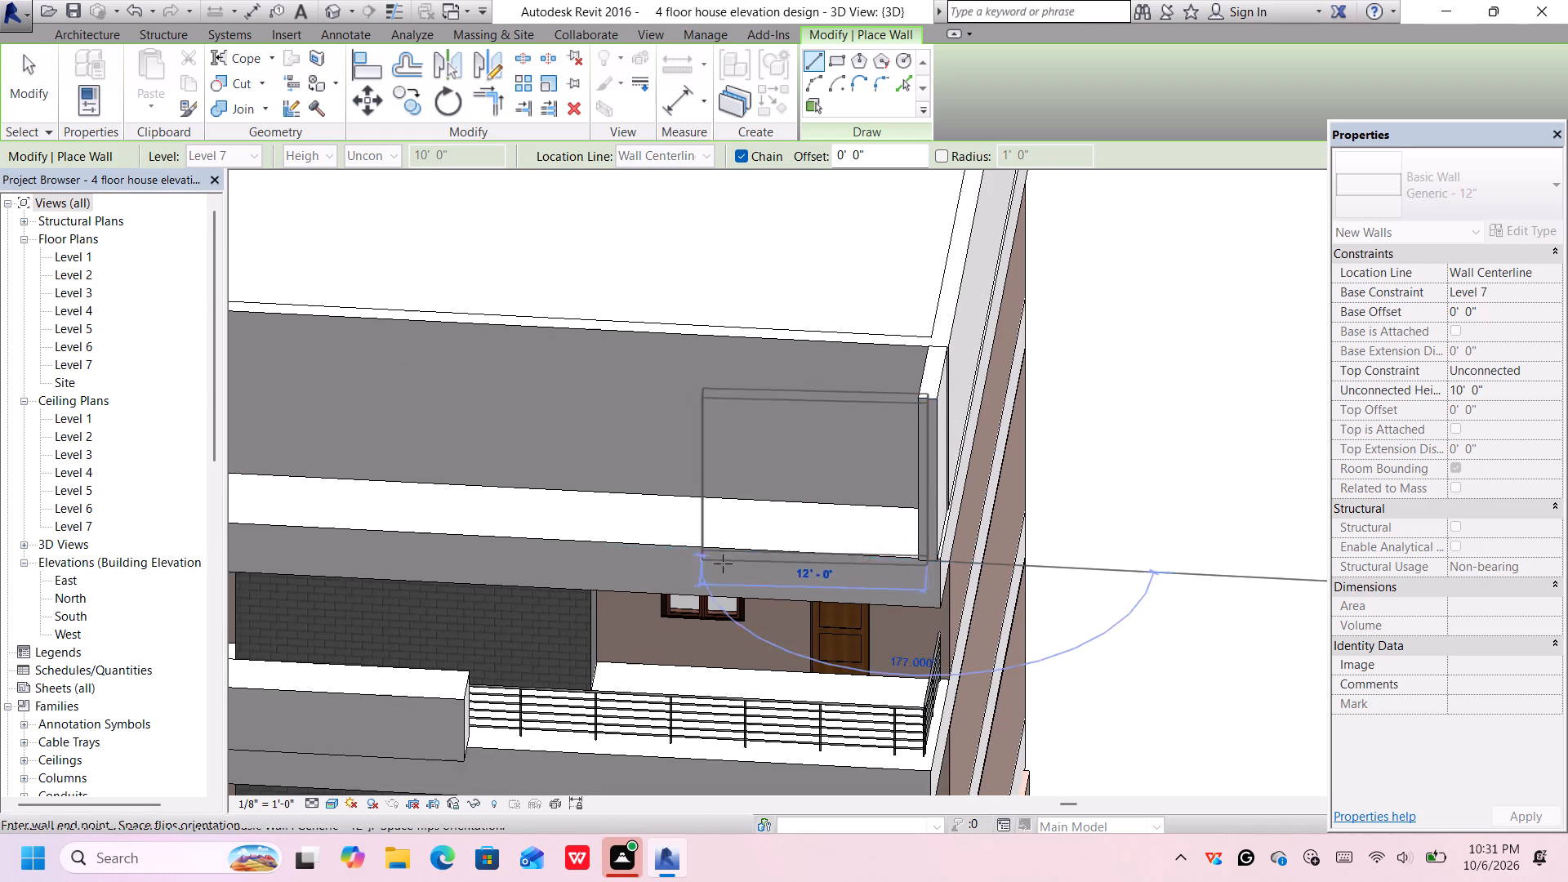
pyautogui.moveTo(786, 586); pyautogui.dragTo(993, 621, button='middle')
pyautogui.scroll(1, 995, 622)
pyautogui.press('Return')
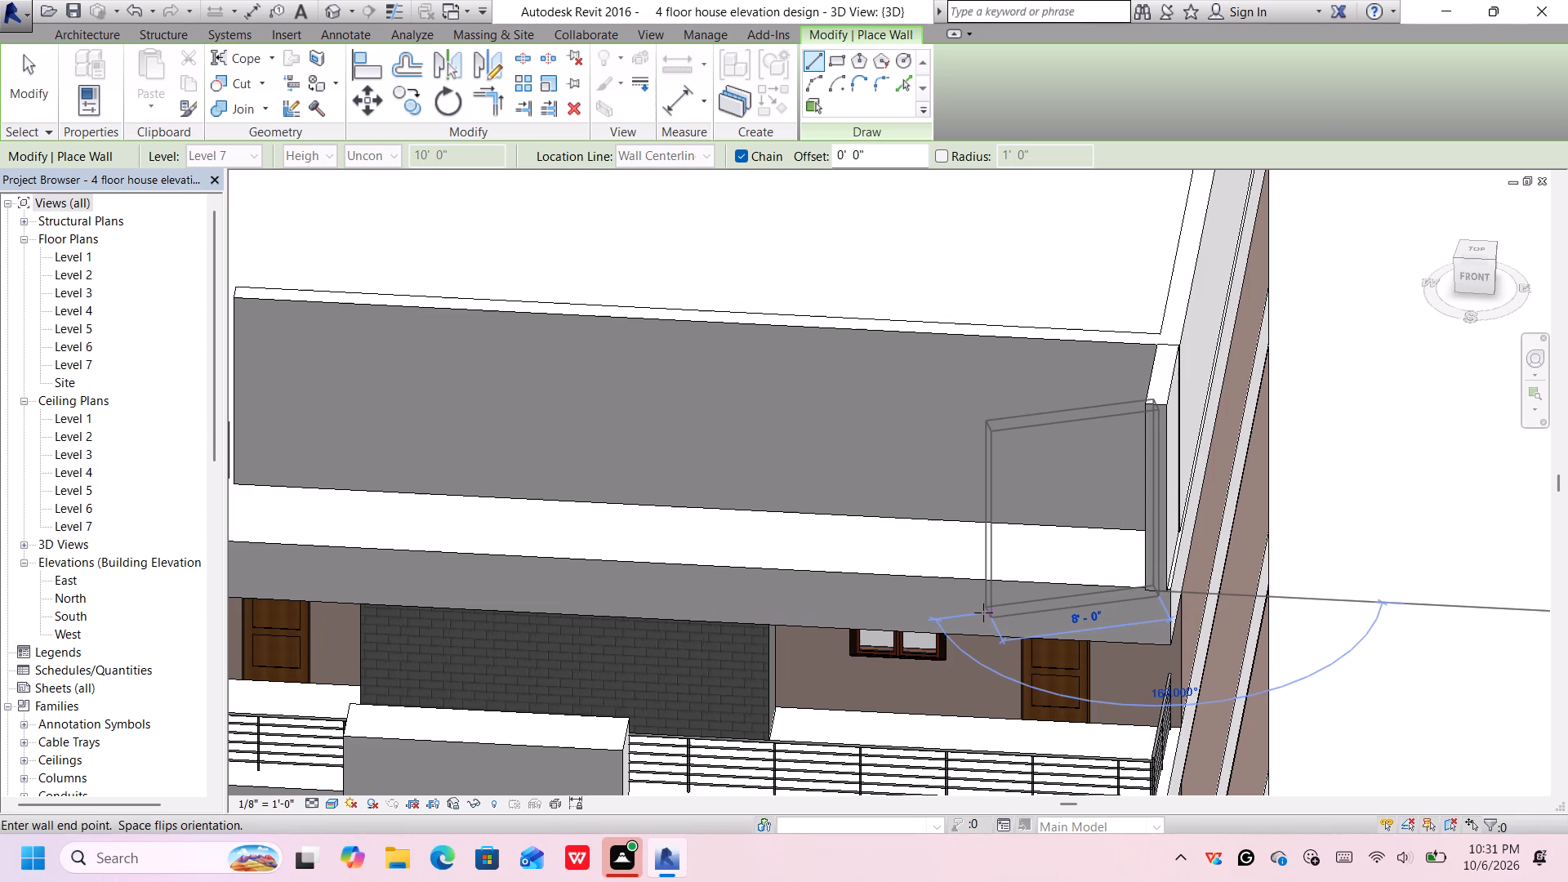
pyautogui.press('Escape')
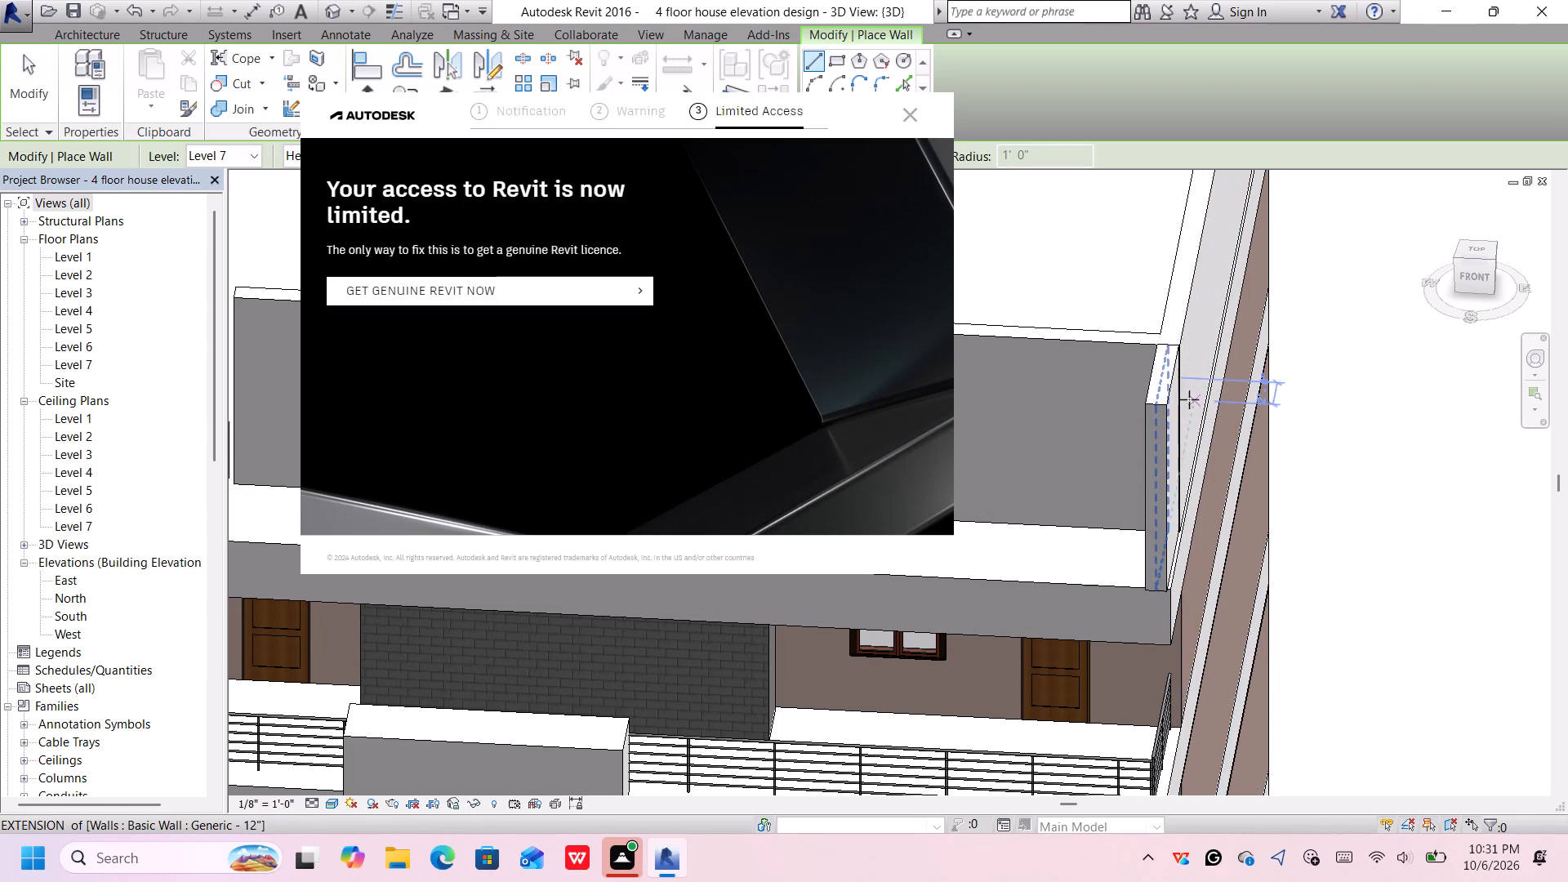
pyautogui.click(906, 110)
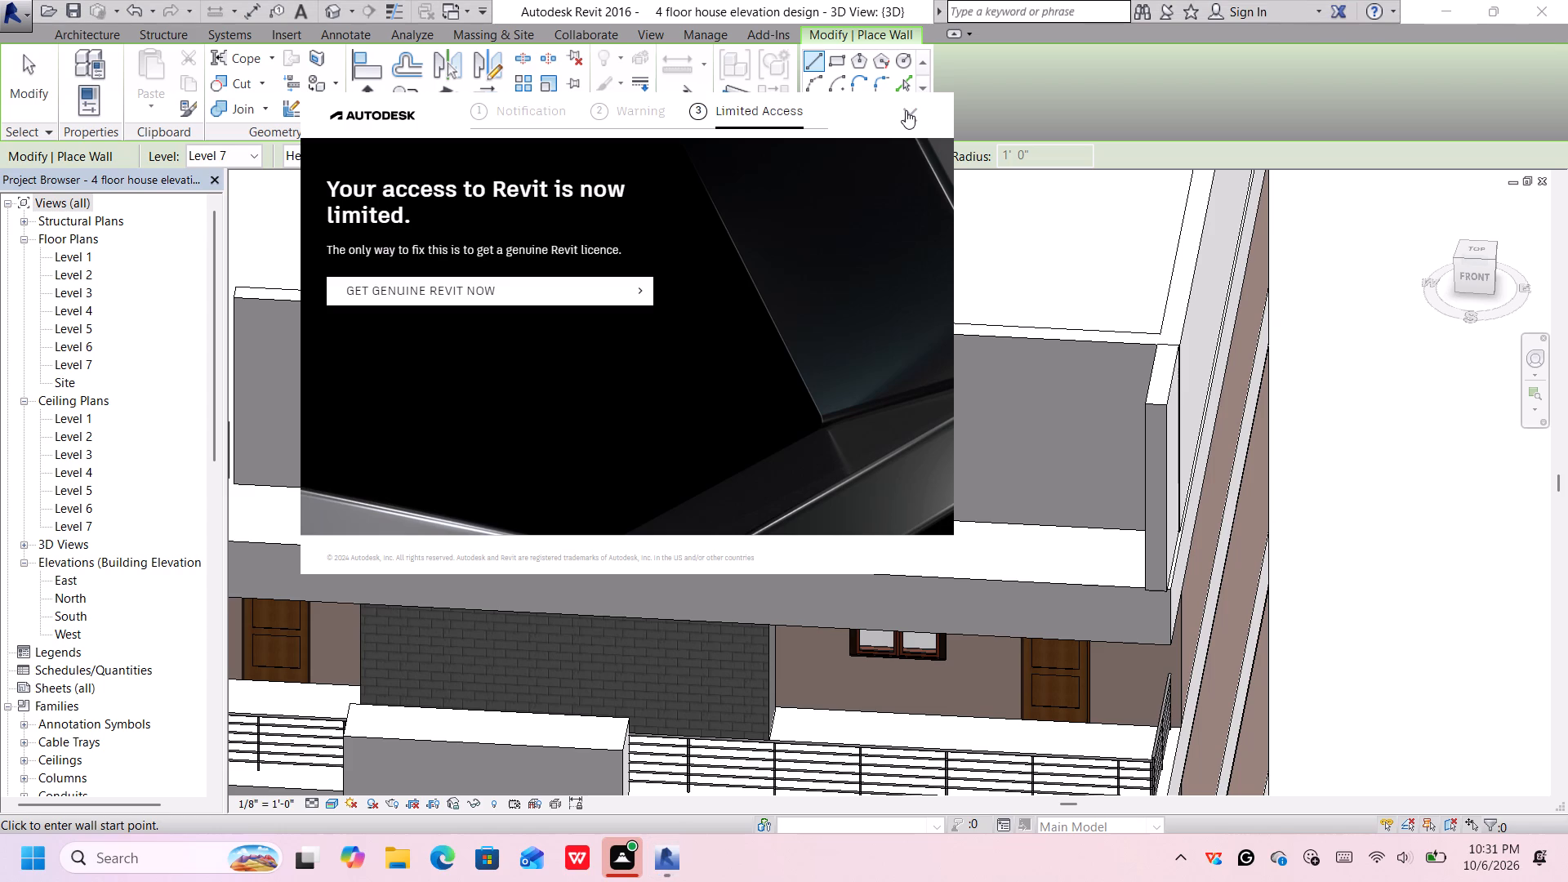
pyautogui.press('Escape')
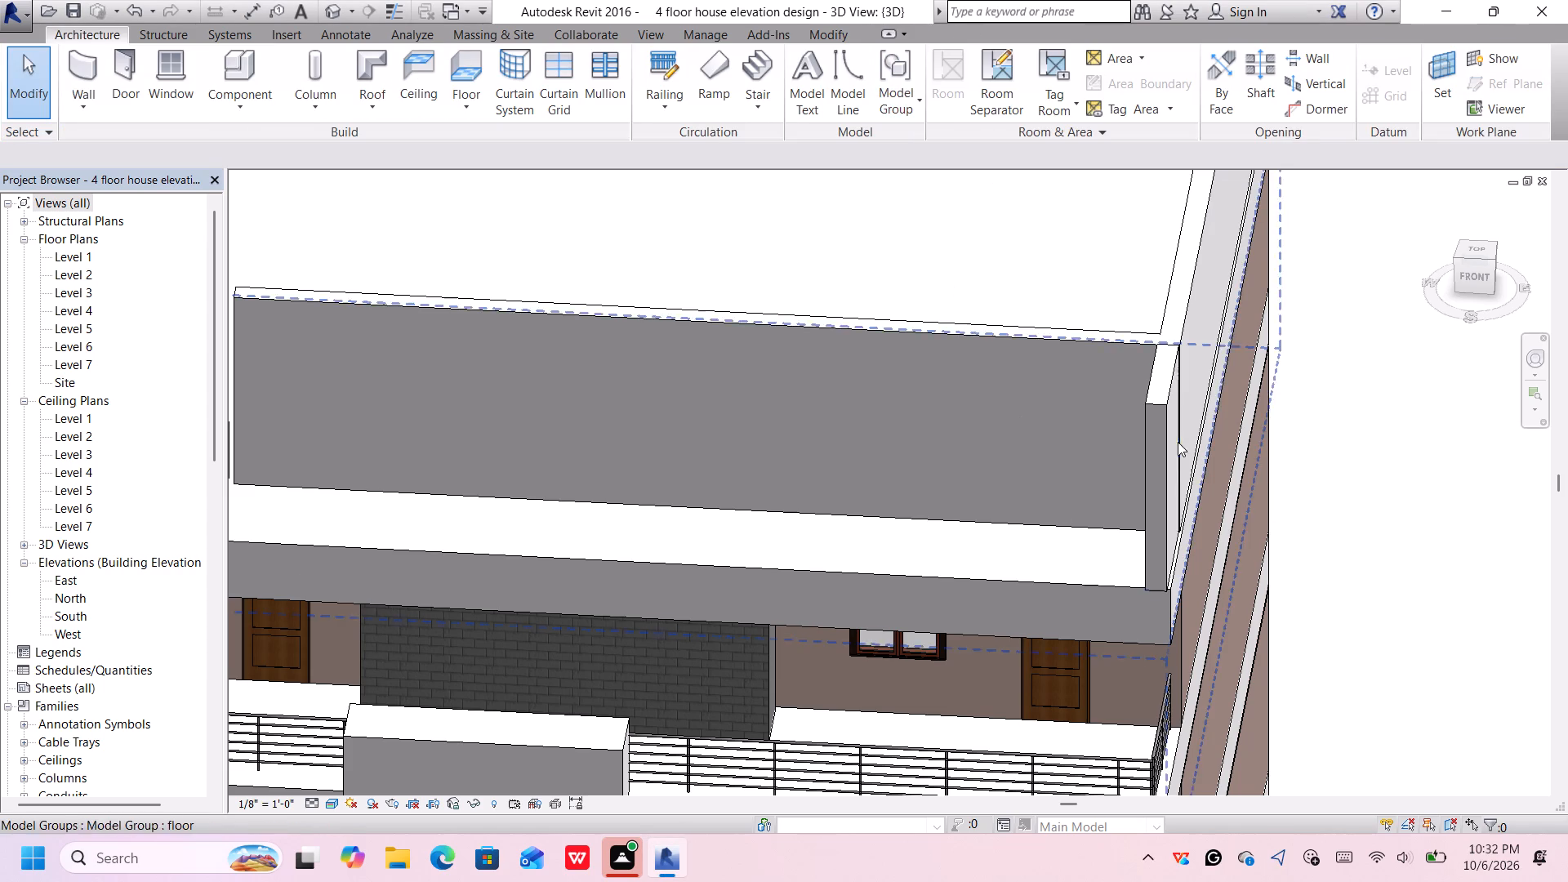
# Change the new short corner wall's type to Generic - 3' 4.
pyautogui.click(1155, 430)
pyautogui.click(1164, 412)
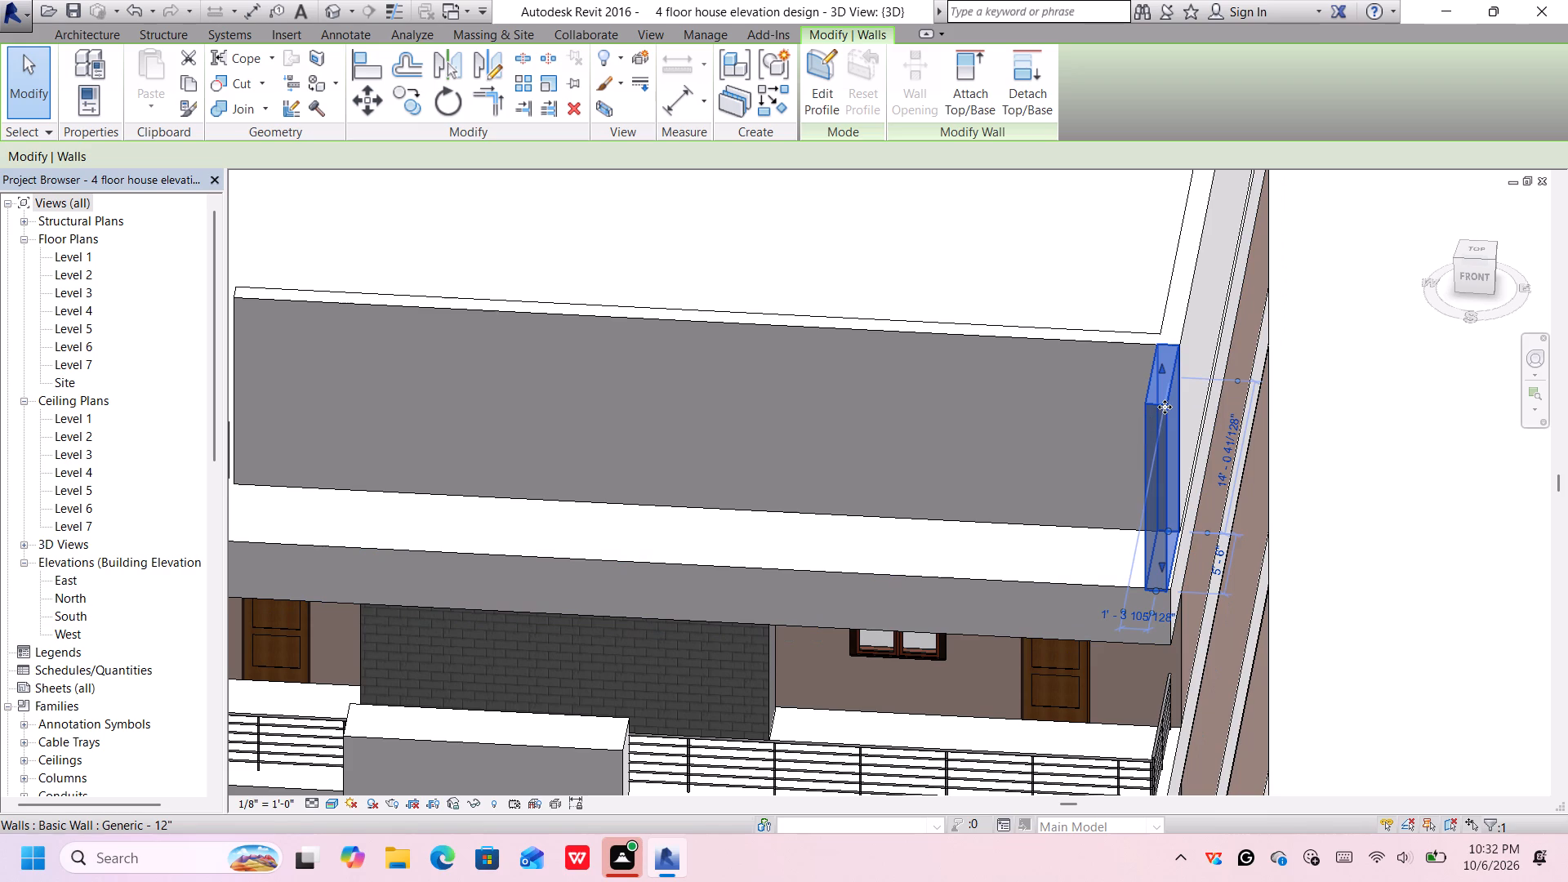
pyautogui.rightClick(1165, 407)
pyautogui.click(1239, 817)
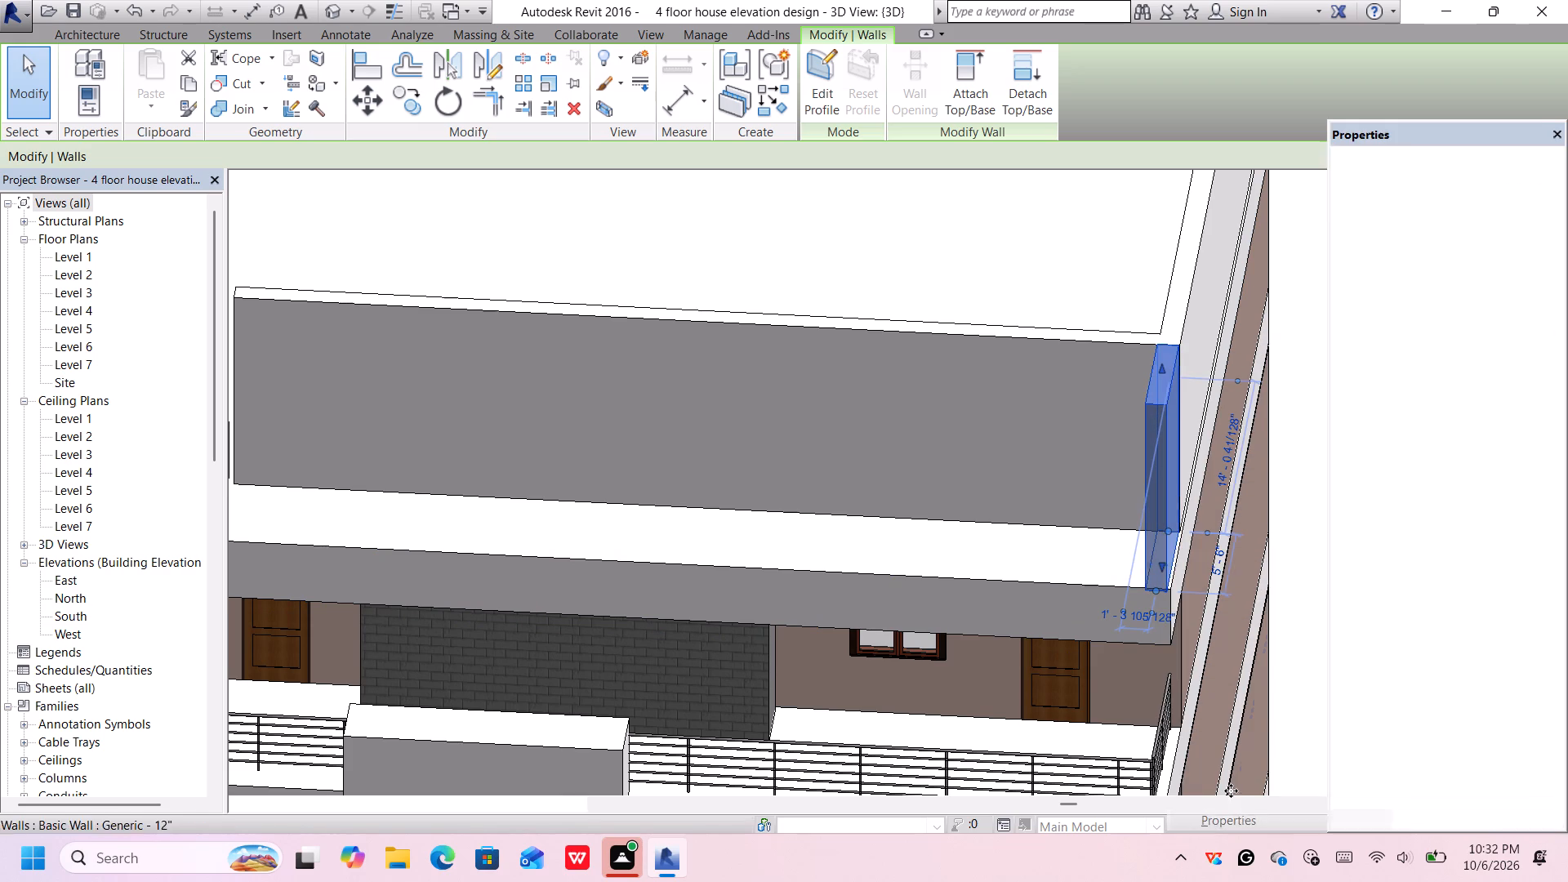
pyautogui.click(1505, 163)
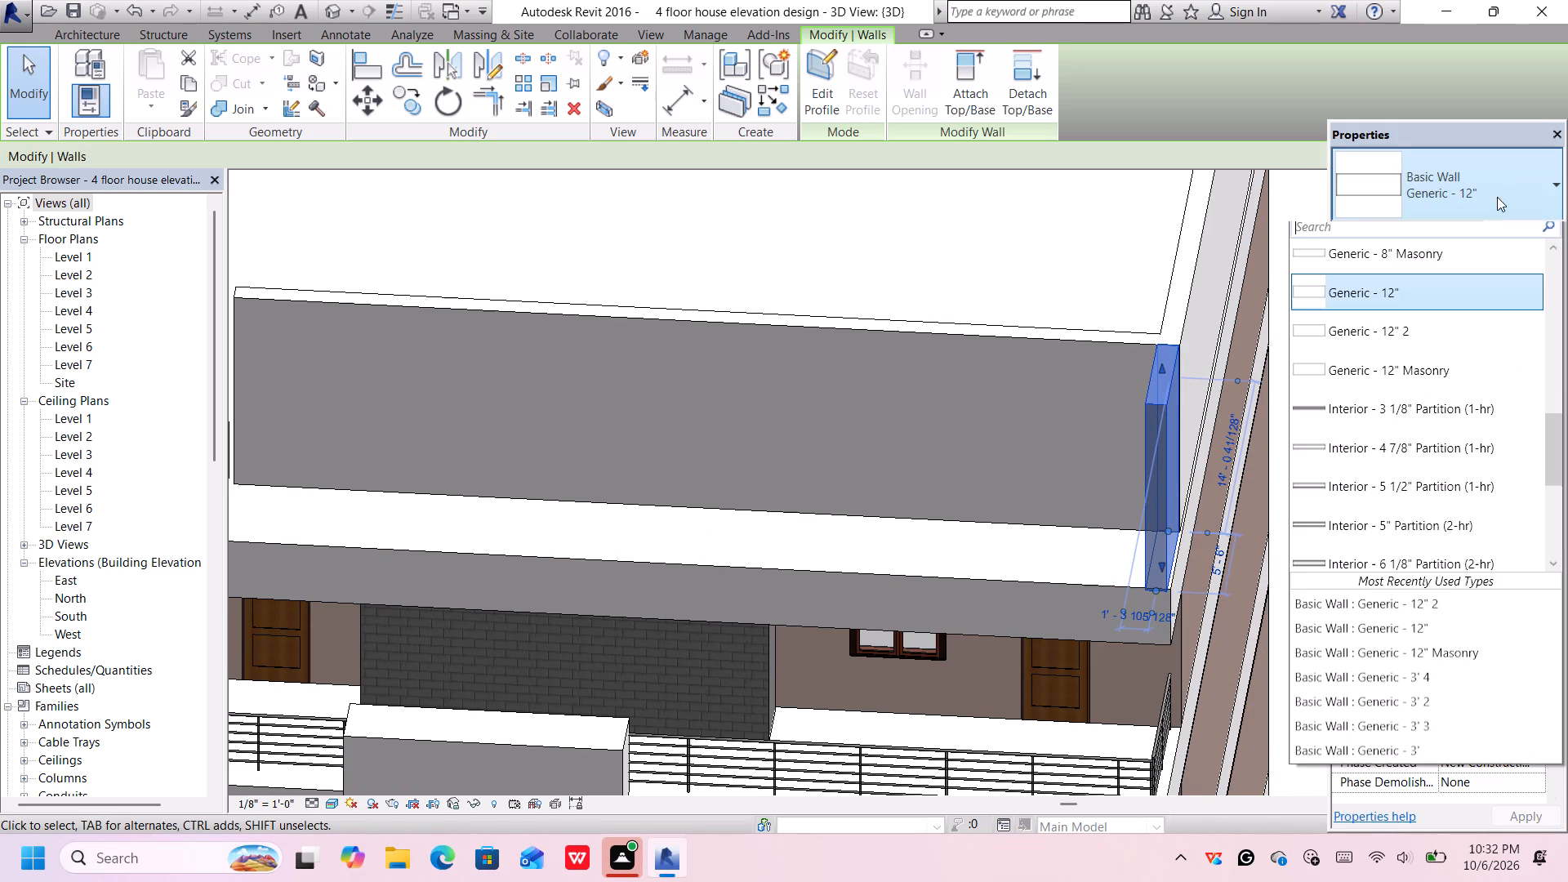
pyautogui.scroll(-5, 1374, 483)
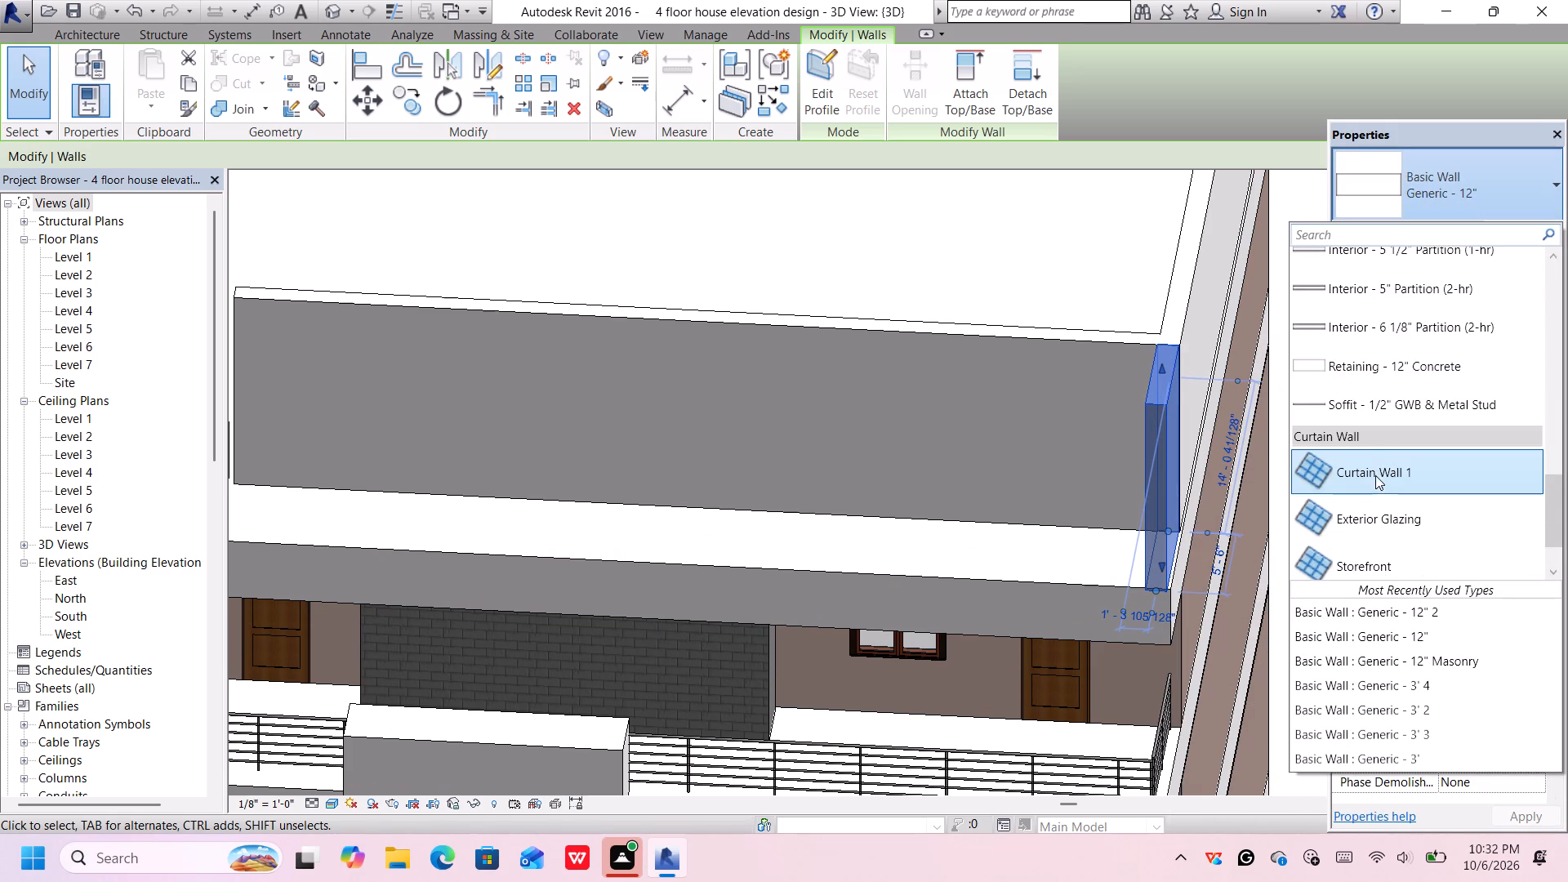
pyautogui.scroll(6, 1374, 457)
pyautogui.scroll(4, 1401, 366)
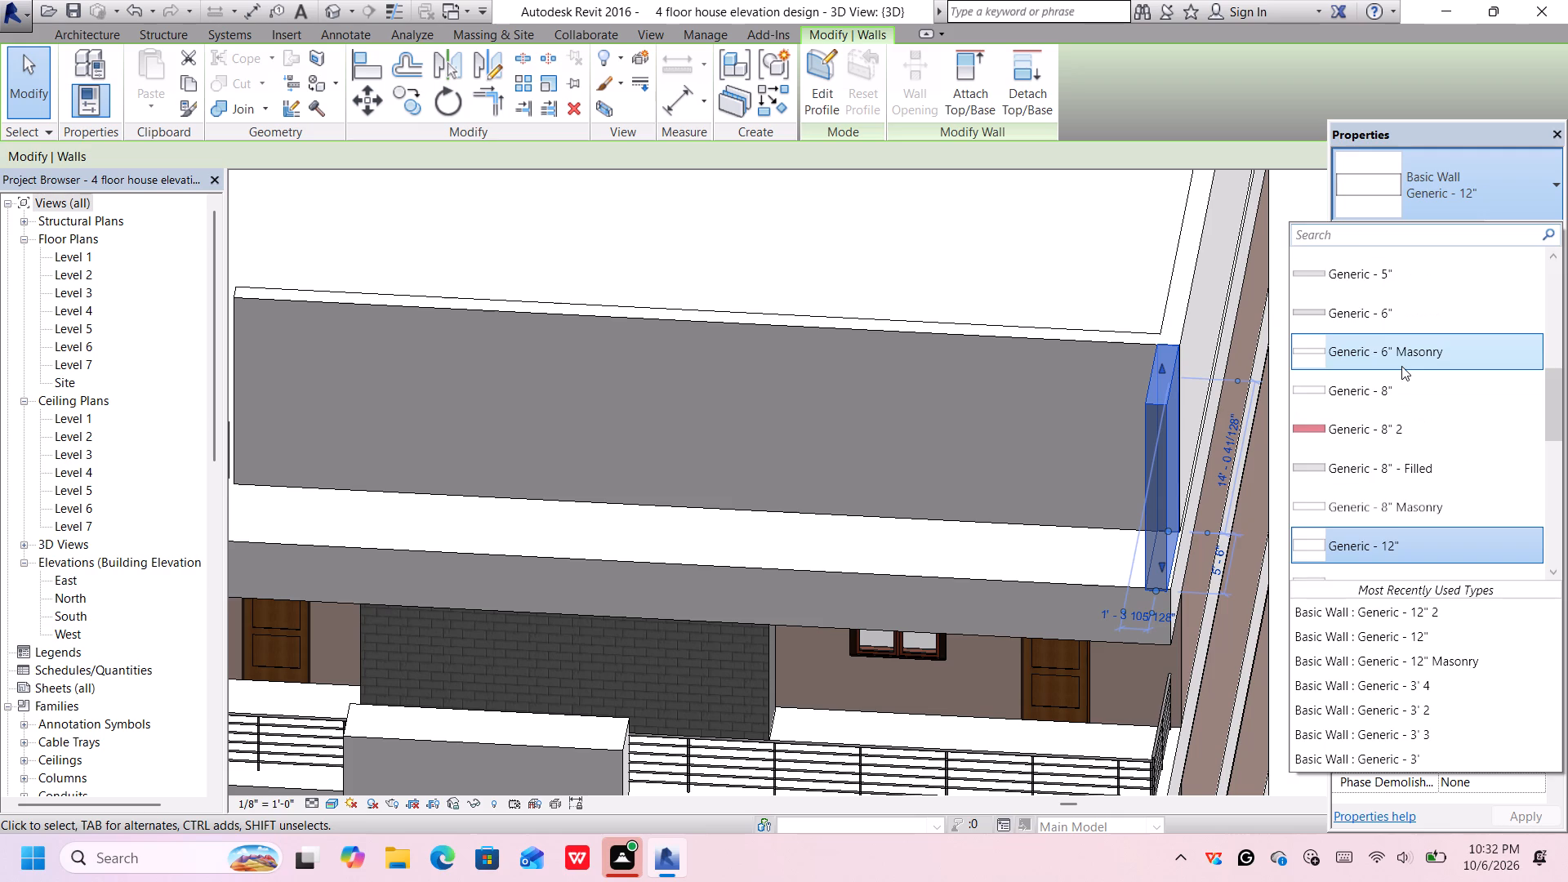
pyautogui.scroll(3, 1401, 366)
pyautogui.click(1414, 342)
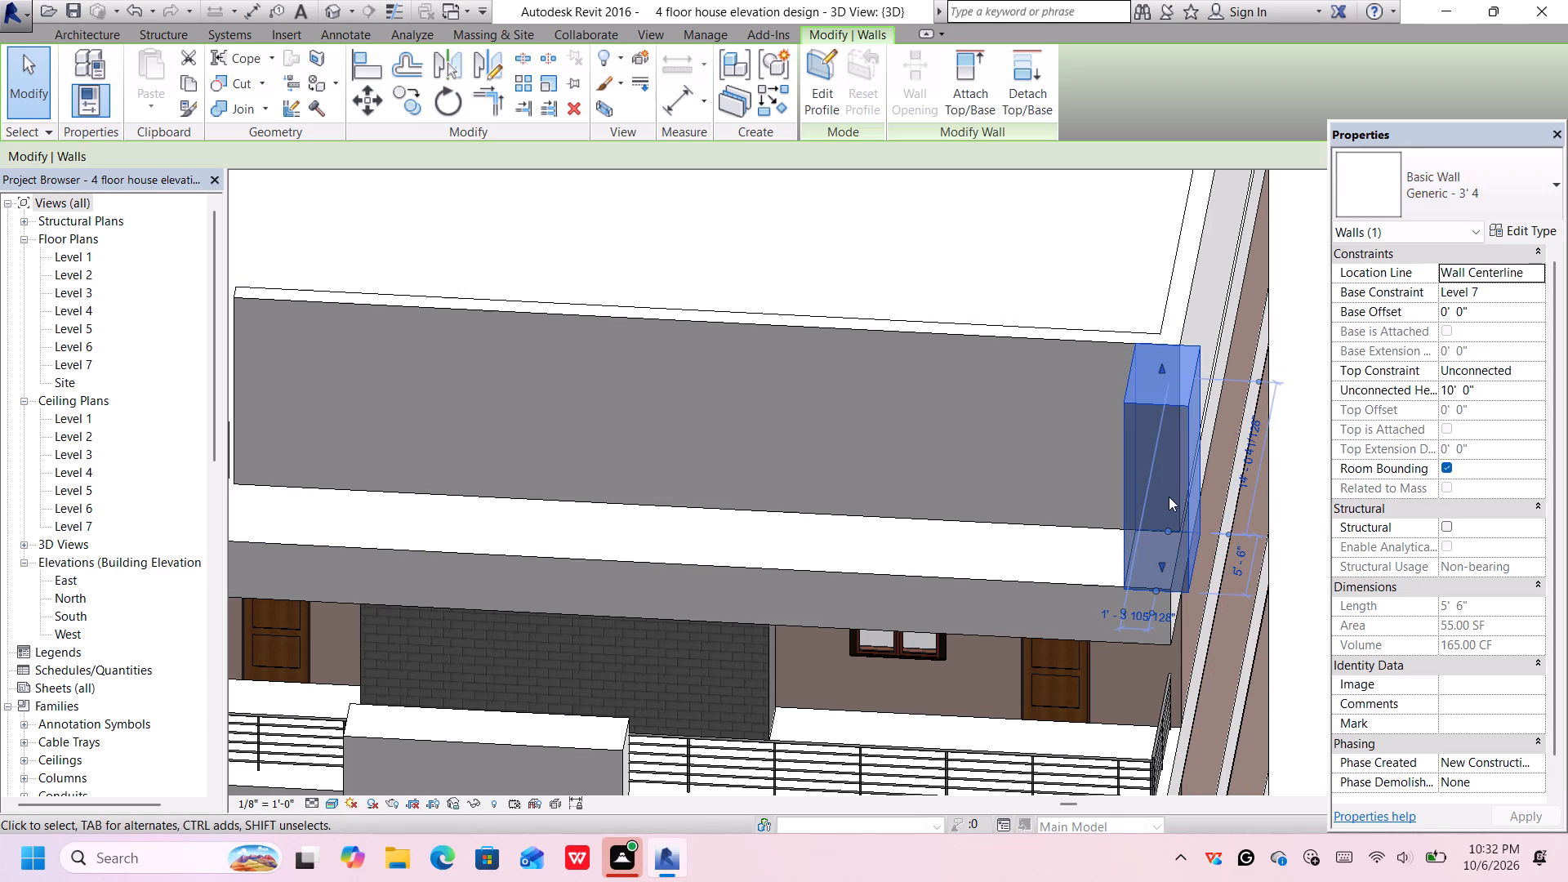
# Nudge the thick corner wall inward so its outer face sits near the slab's side edge, and deselect it.
pyautogui.press('Left')
pyautogui.press('Left')
pyautogui.press('Left')
pyautogui.press('Left')
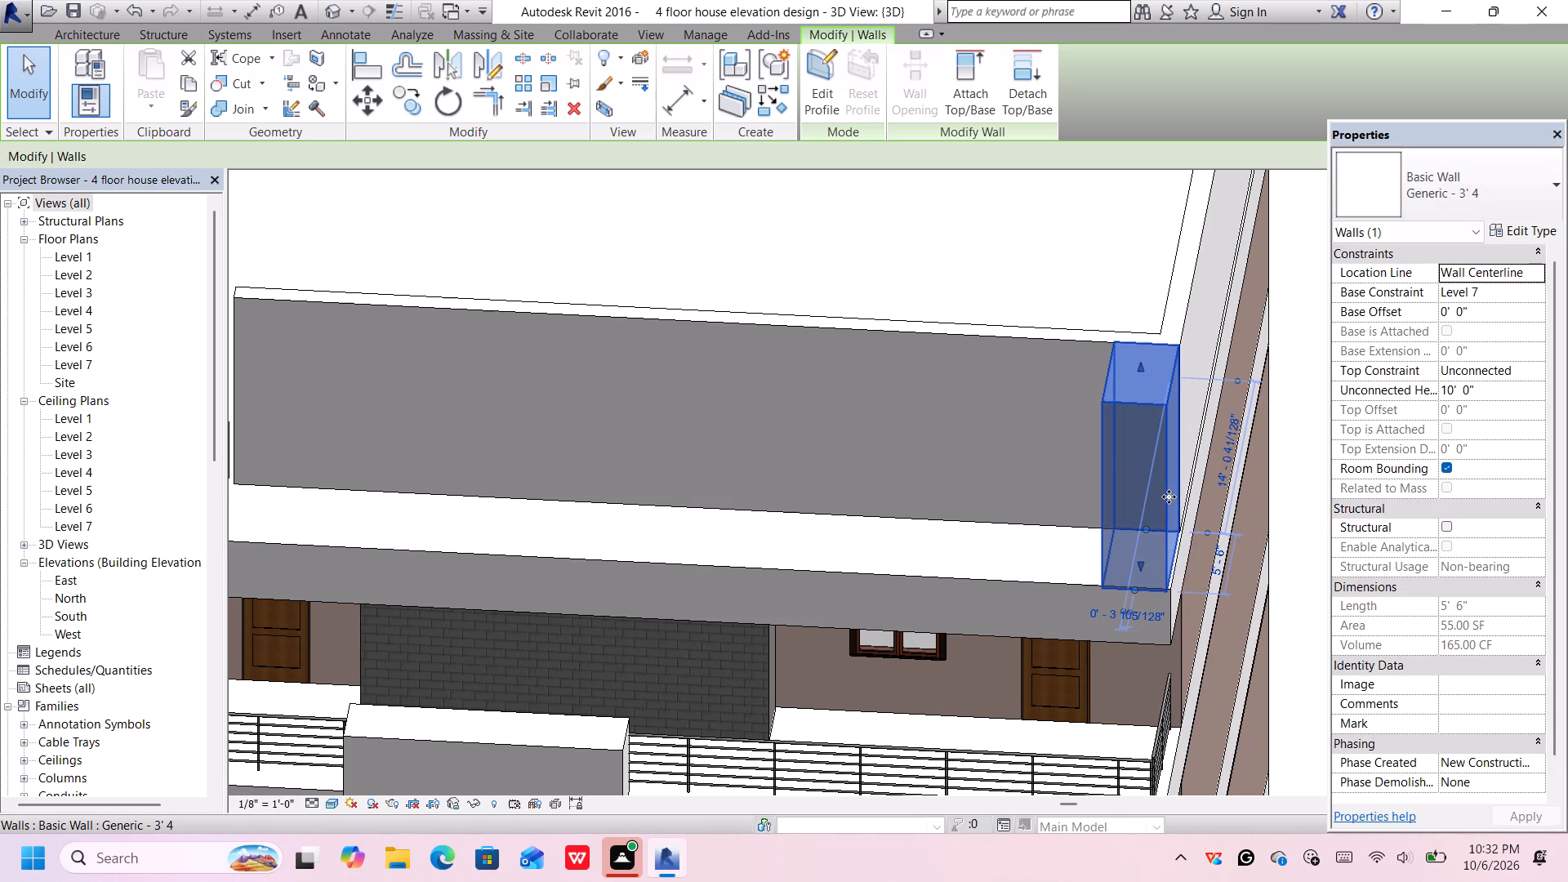
pyautogui.press('Right')
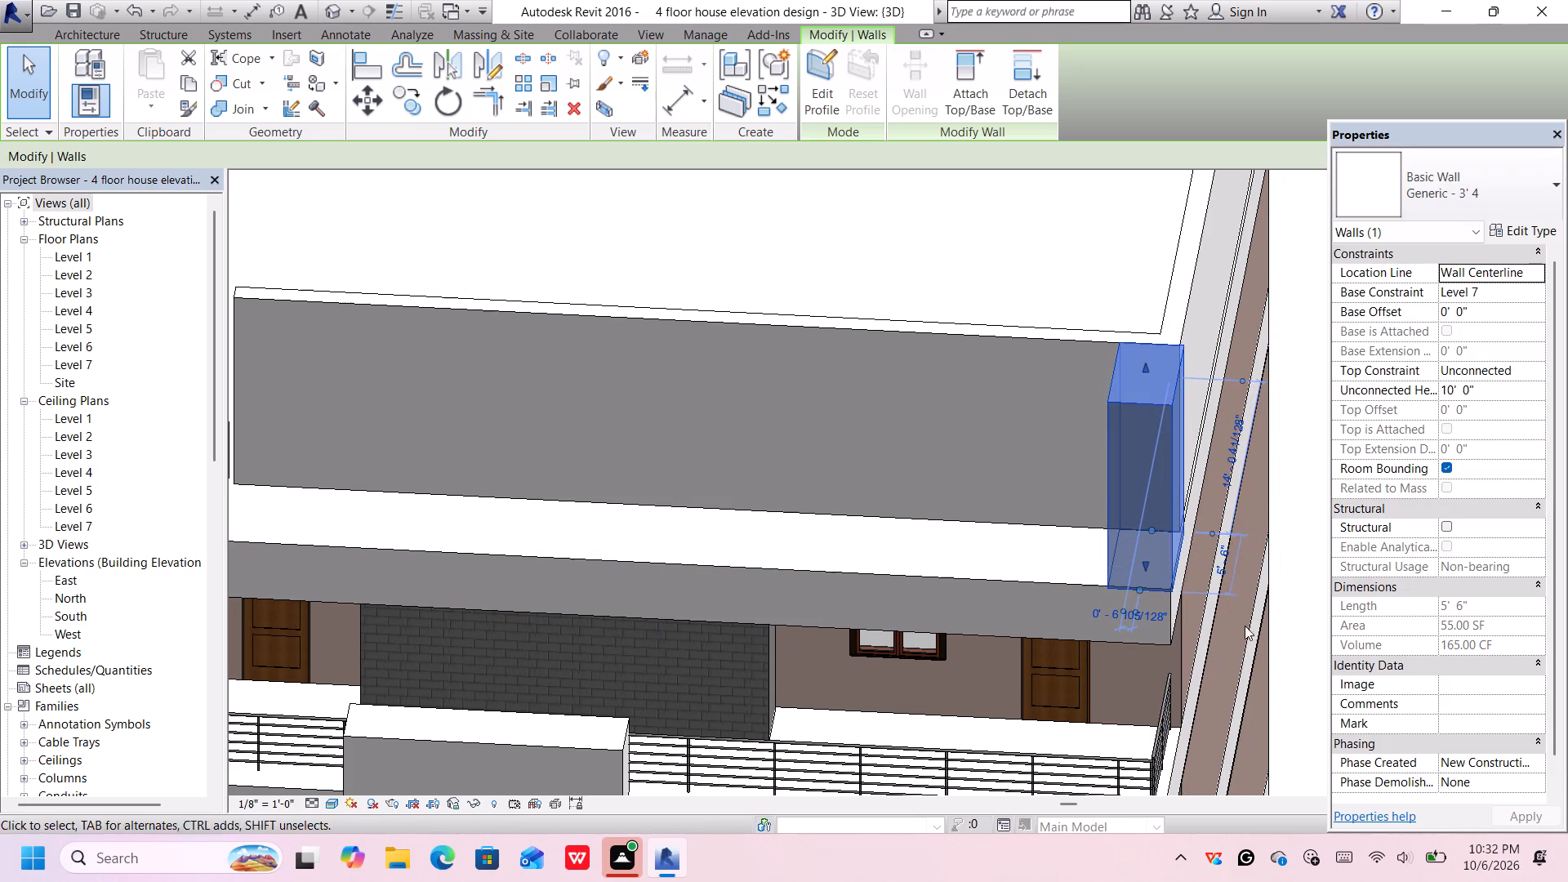
pyautogui.click(1310, 520)
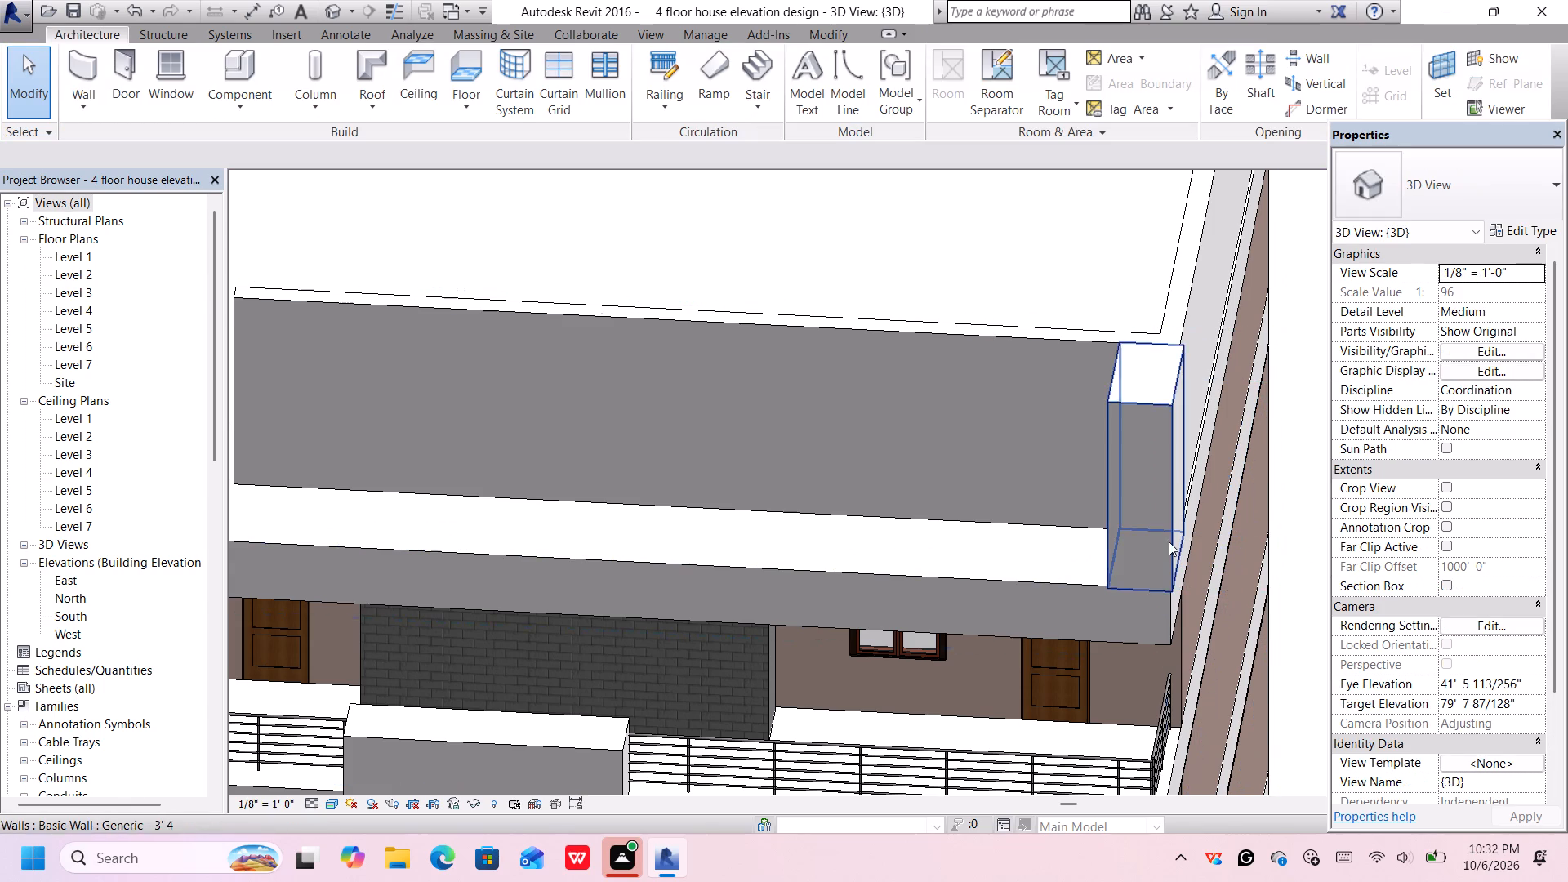
# Stretch the top of the thick corner wall upward to an unconnected height of about 21' 5".
pyautogui.scroll(-3, 1188, 542)
pyautogui.moveTo(1220, 559); pyautogui.dragTo(1198, 438, button='middle')
pyautogui.moveTo(1201, 455); pyautogui.dragTo(1211, 475, button='middle')
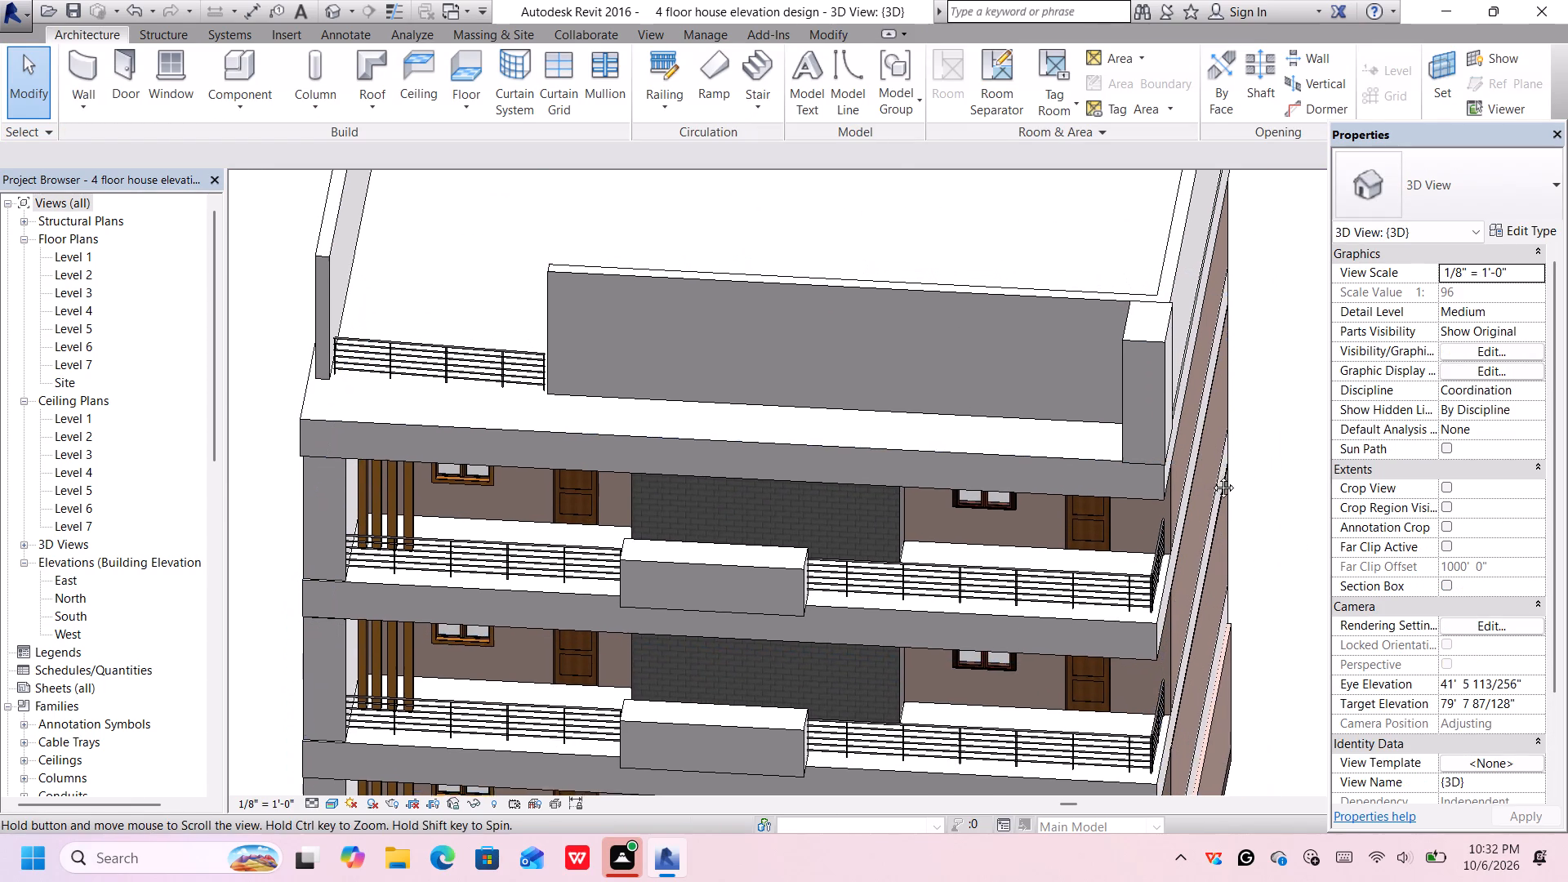
pyautogui.moveTo(1211, 475); pyautogui.dragTo(1231, 568, button='middle')
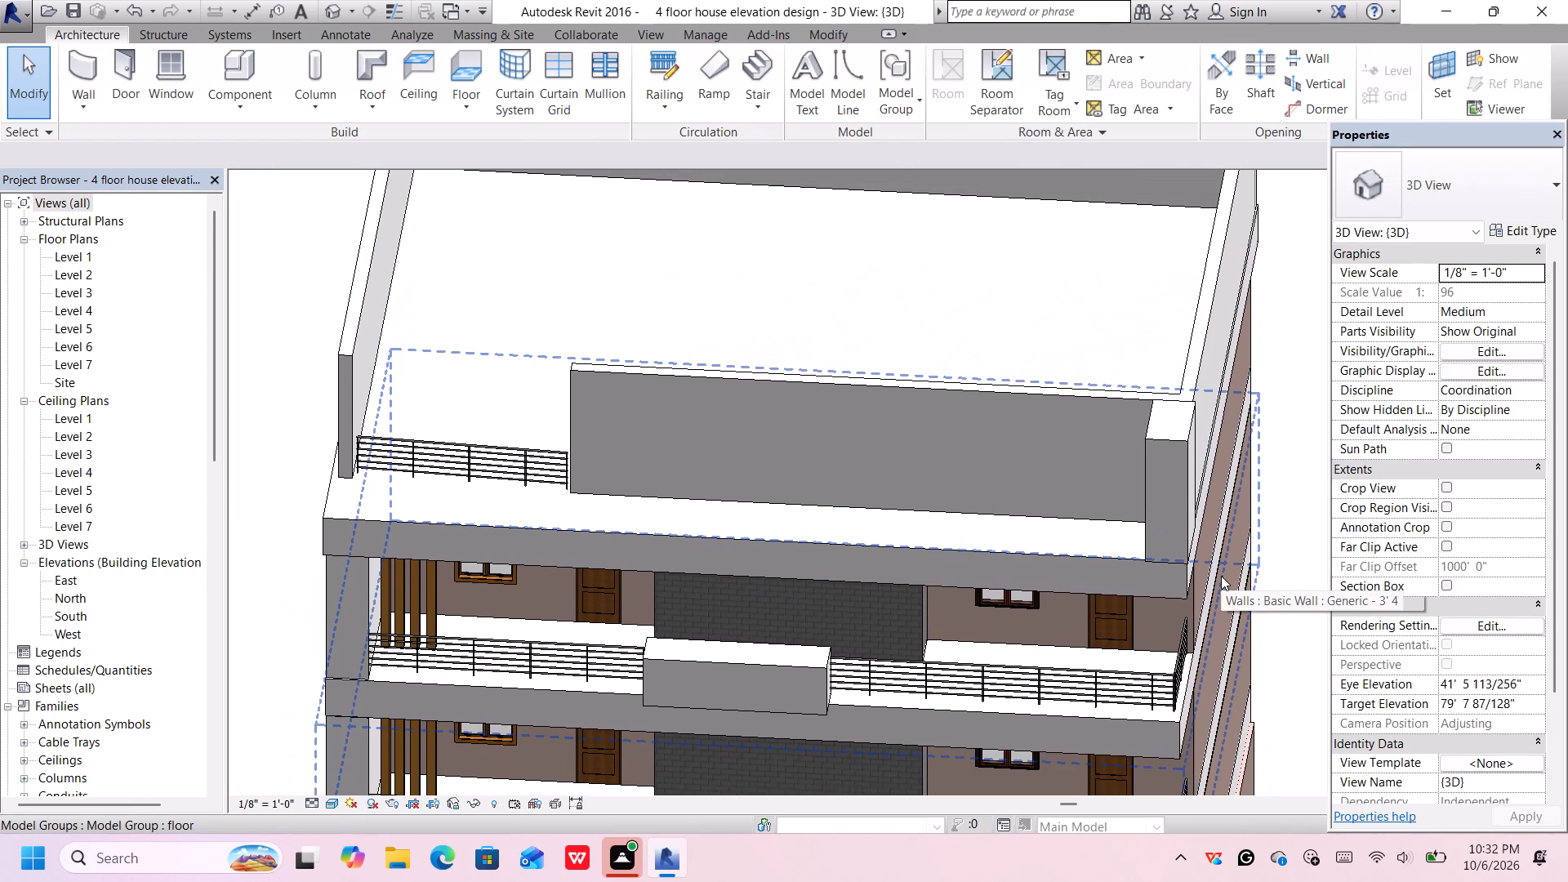
pyautogui.click(1165, 432)
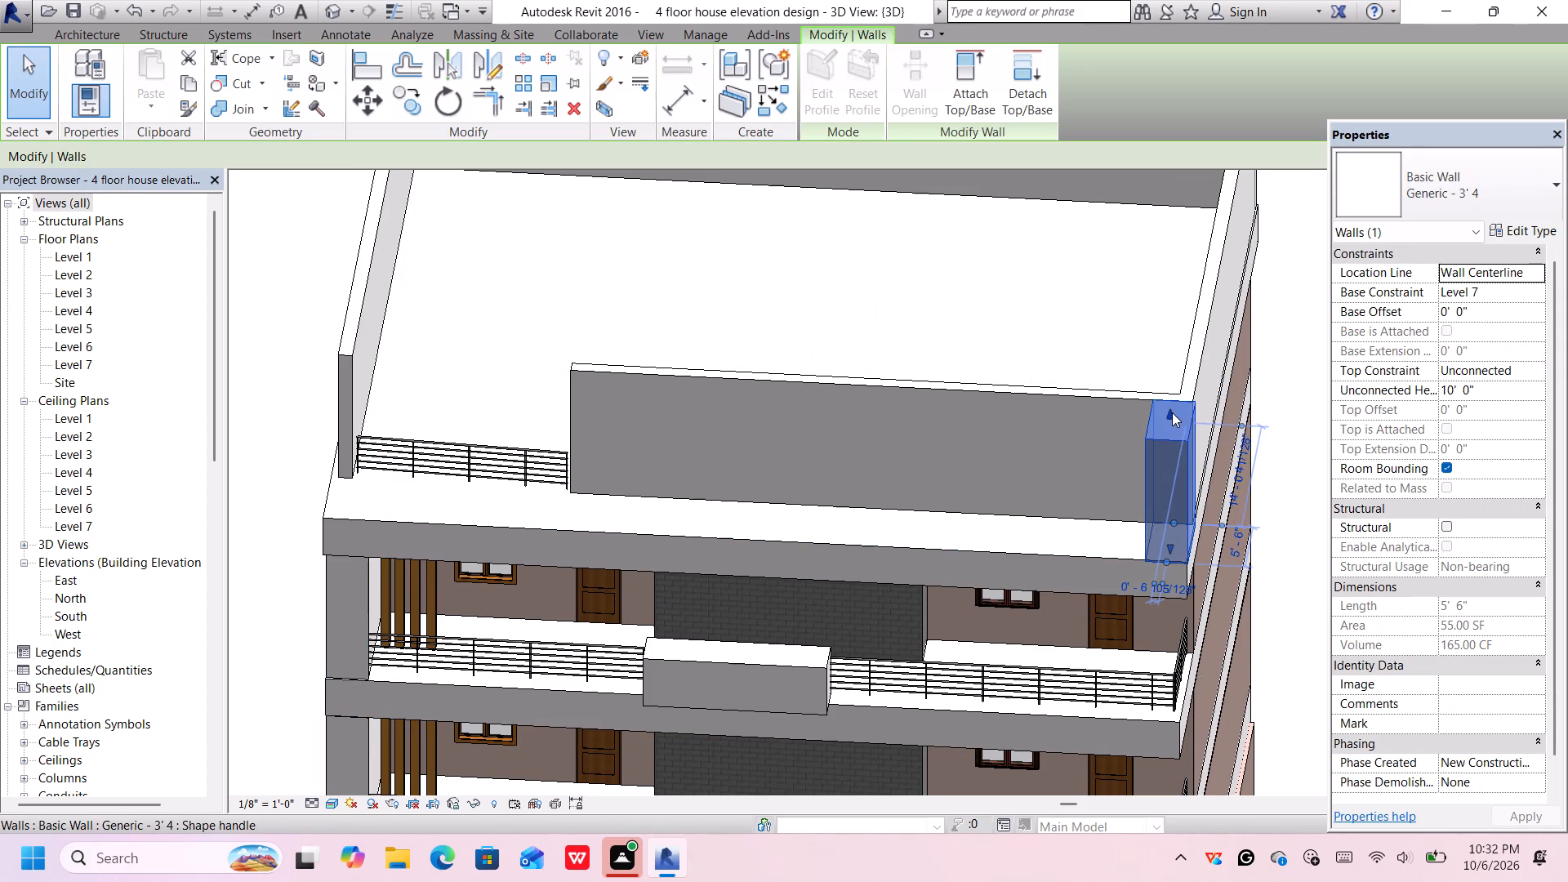
pyautogui.click(1172, 412)
pyautogui.moveTo(1172, 404); pyautogui.dragTo(1169, 266)
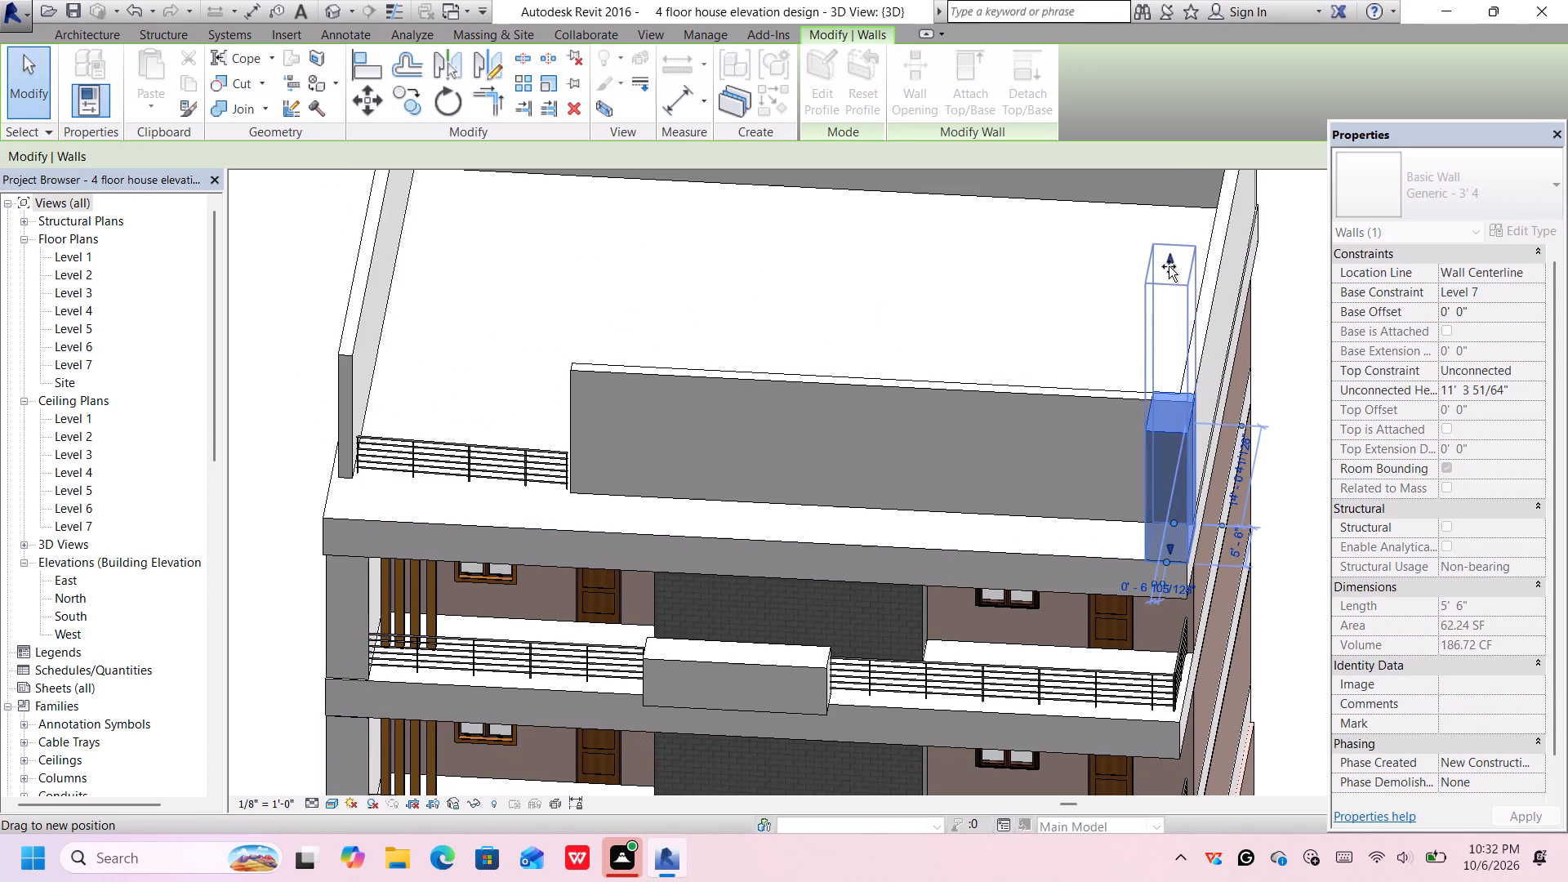
pyautogui.moveTo(1169, 266); pyautogui.dragTo(1169, 280)
pyautogui.scroll(-2, 1205, 343)
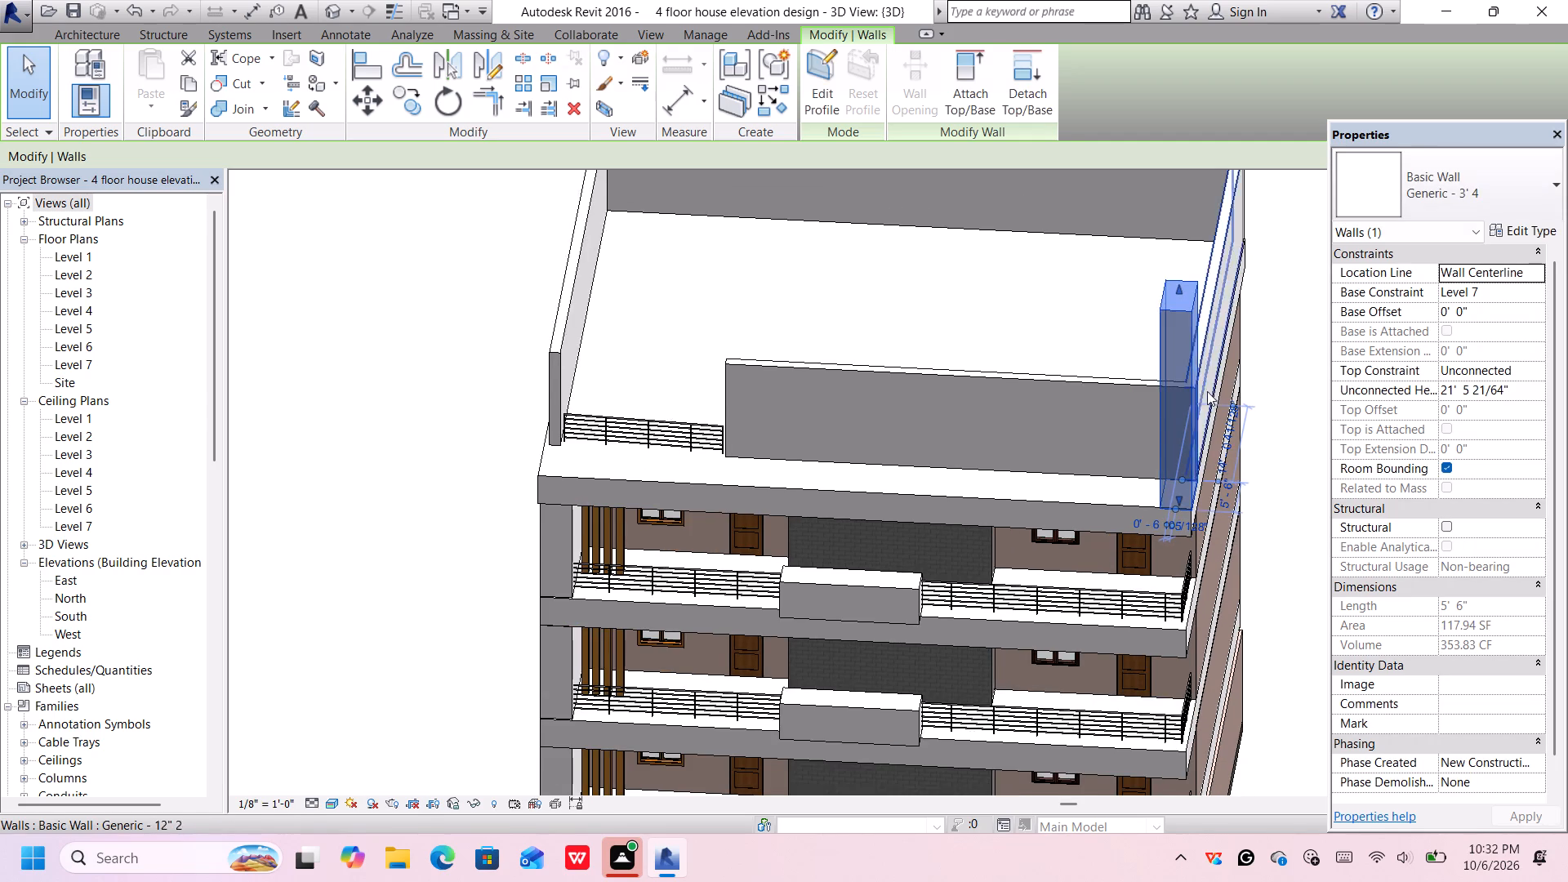
pyautogui.moveTo(1209, 391); pyautogui.dragTo(1200, 358, button='middle')
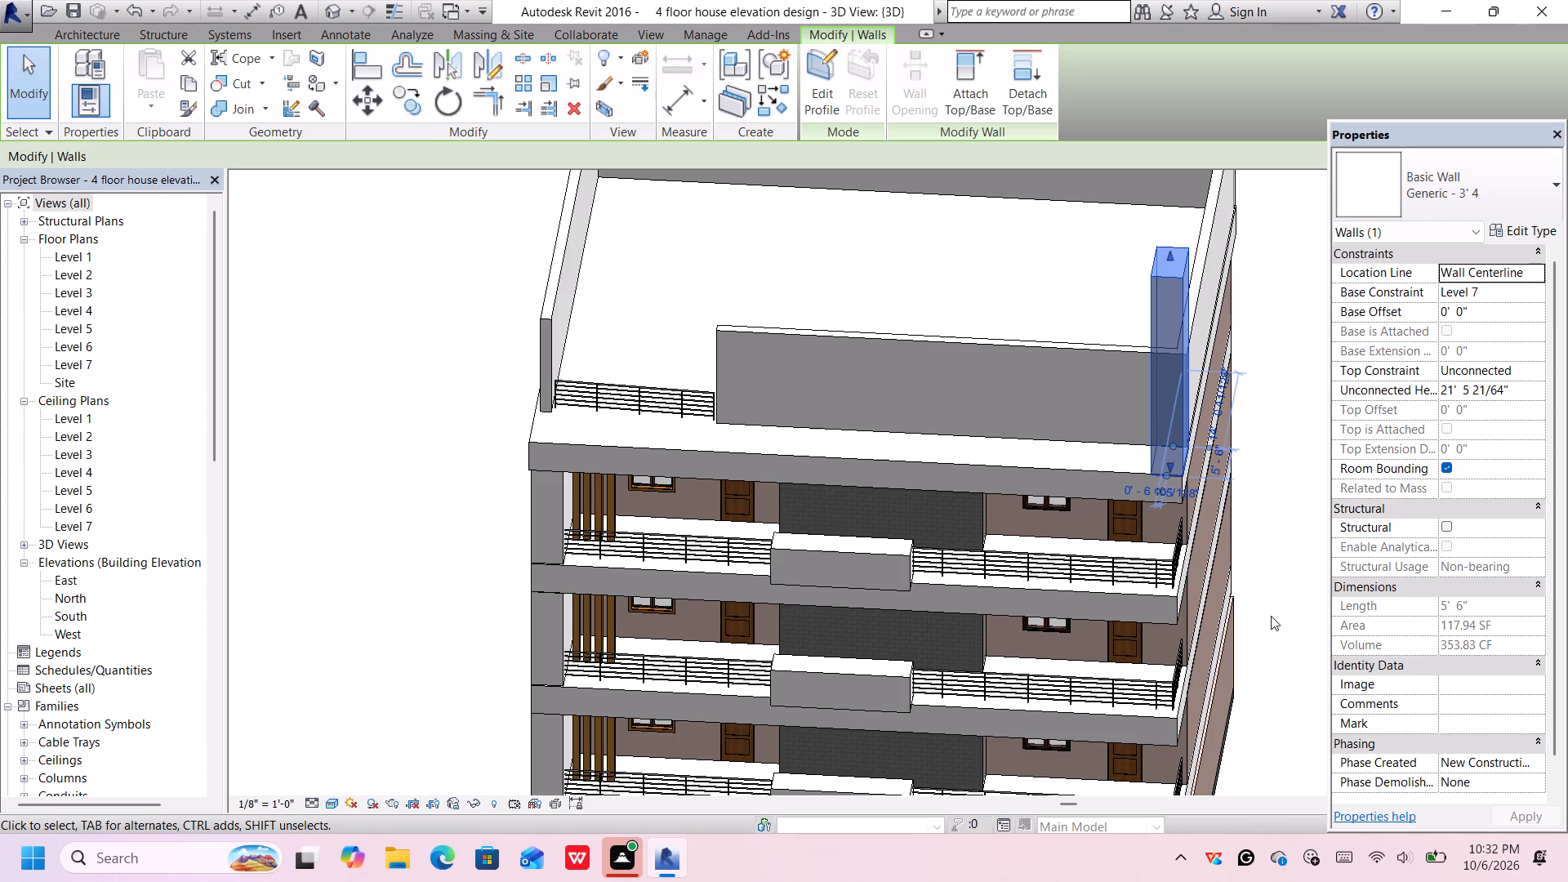
# Set the thick corner wall's base constraint to Level 6 with a base offset of 2' 0".
pyautogui.keyDown('shift'); pyautogui.moveTo(1271, 616); pyautogui.dragTo(1282, 370, button='middle'); pyautogui.keyUp('shift')
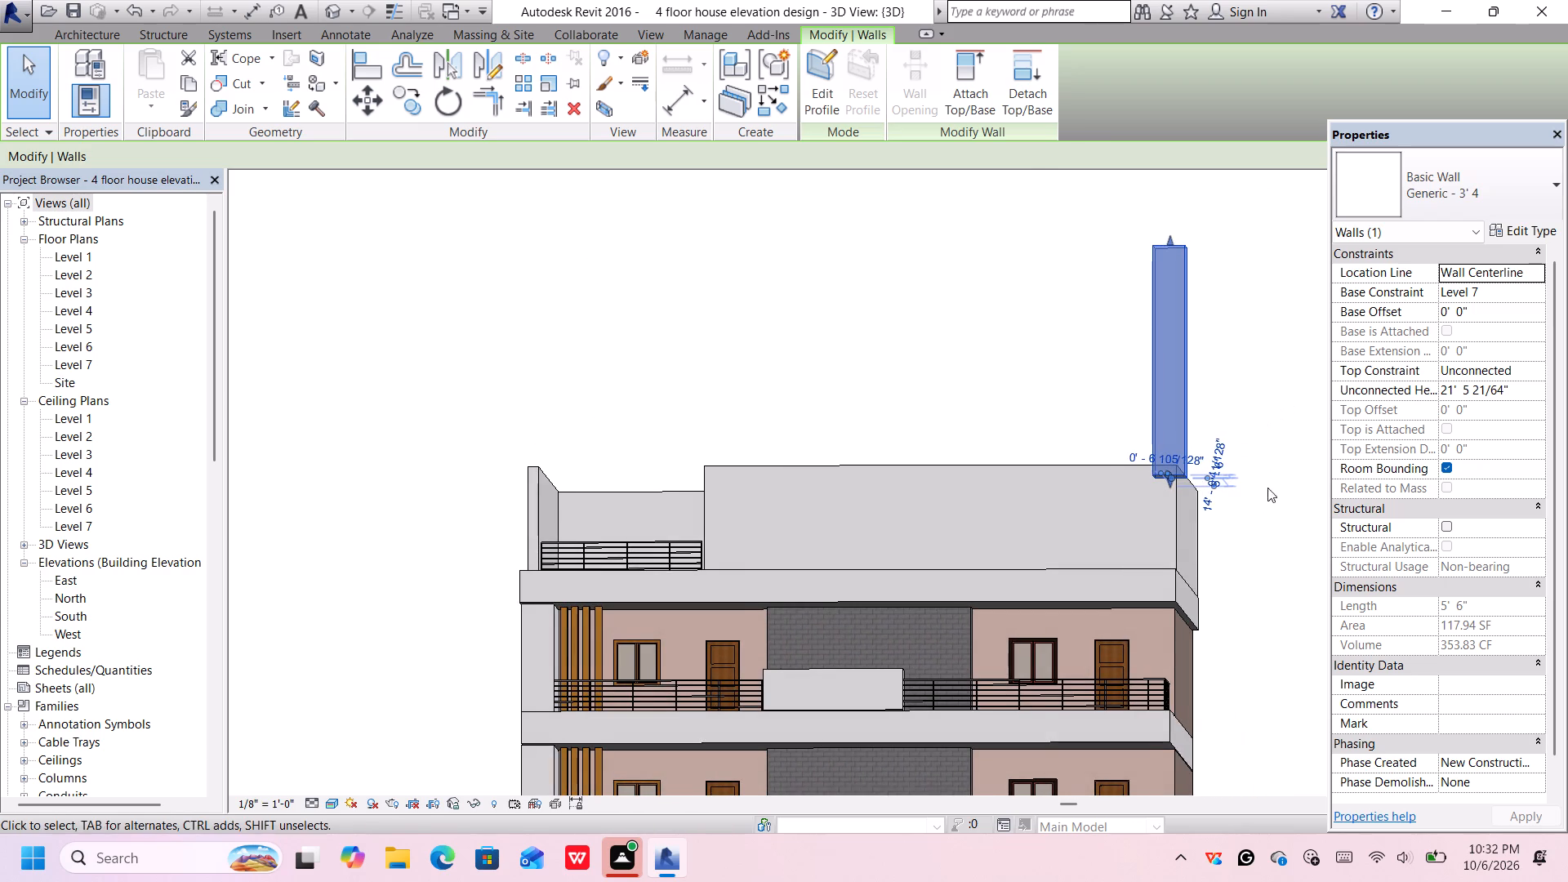
pyautogui.moveTo(1273, 514); pyautogui.dragTo(1294, 502, button='middle')
pyautogui.scroll(2, 1187, 515)
pyautogui.moveTo(1191, 507); pyautogui.dragTo(1195, 477, button='middle')
pyautogui.scroll(-1, 1211, 465)
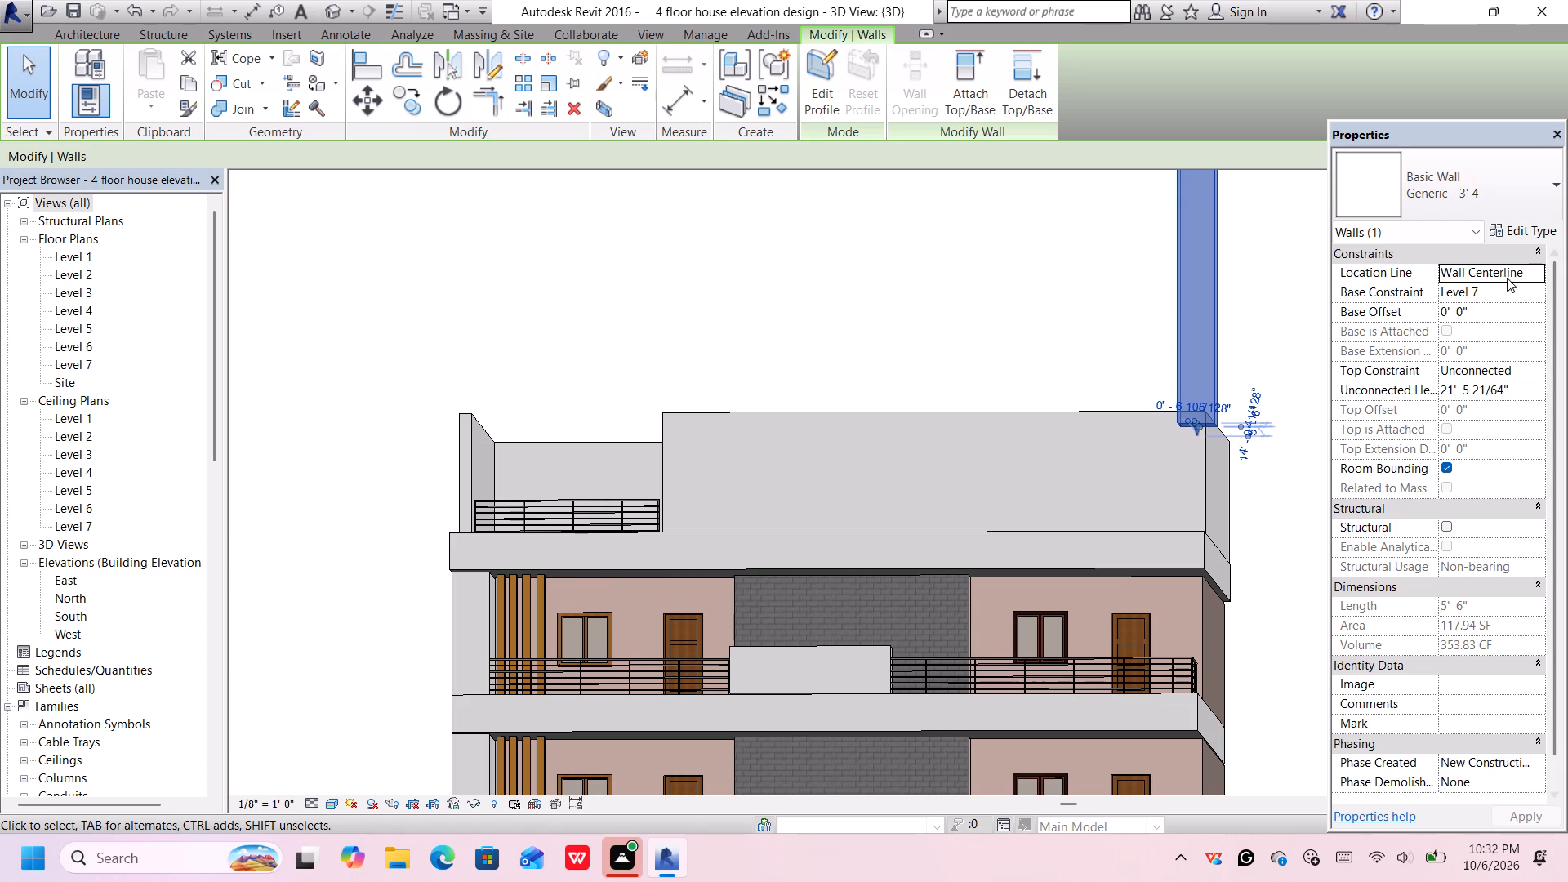
pyautogui.click(1507, 283)
pyautogui.click(1536, 293)
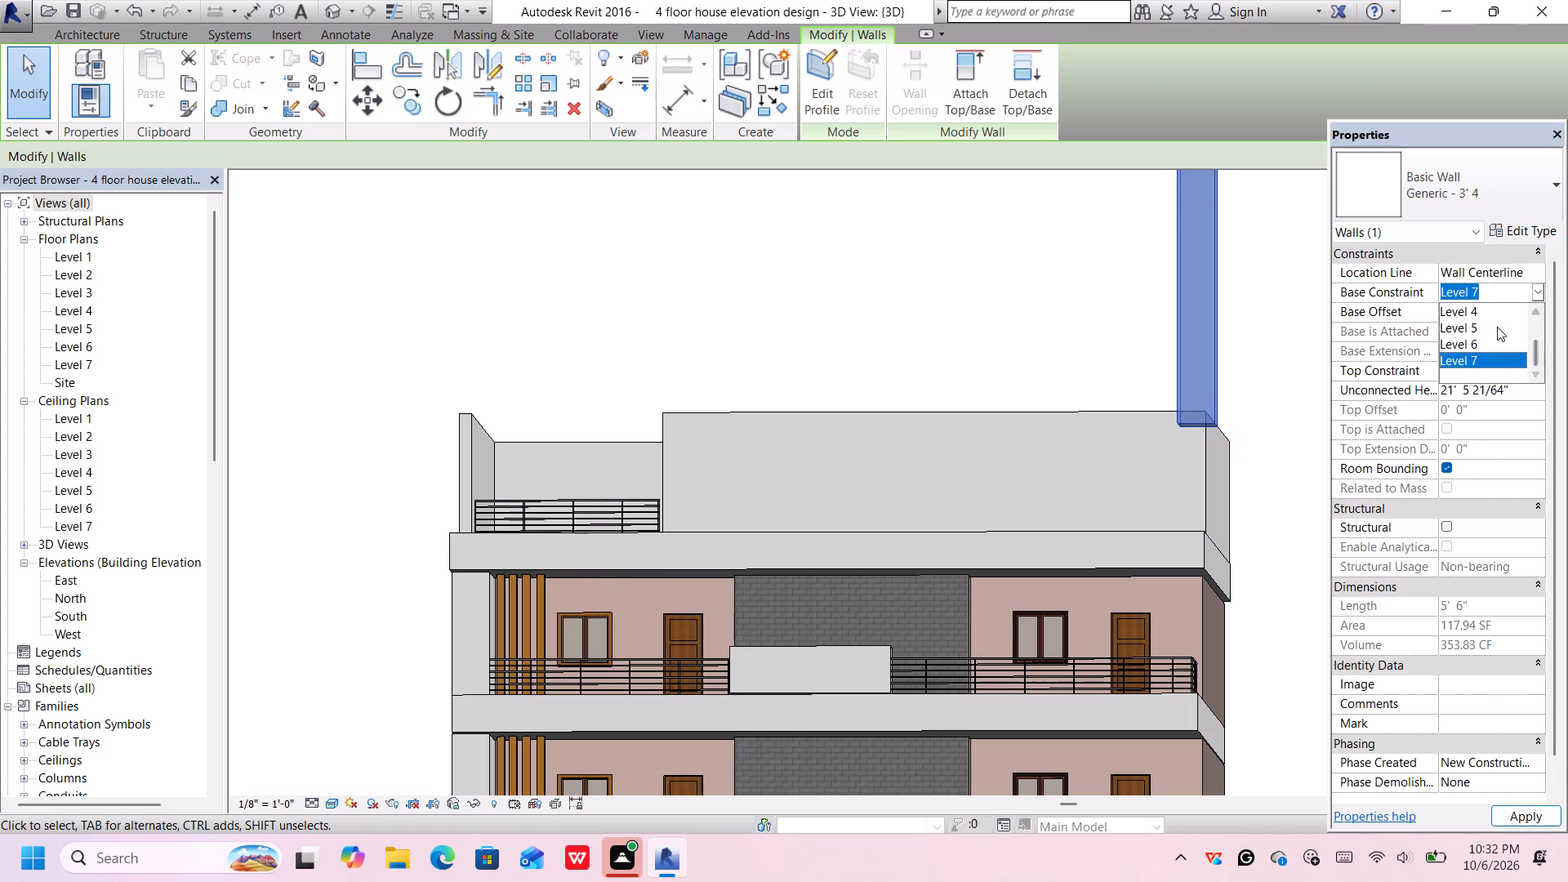
pyautogui.click(1482, 343)
pyautogui.click(1478, 316)
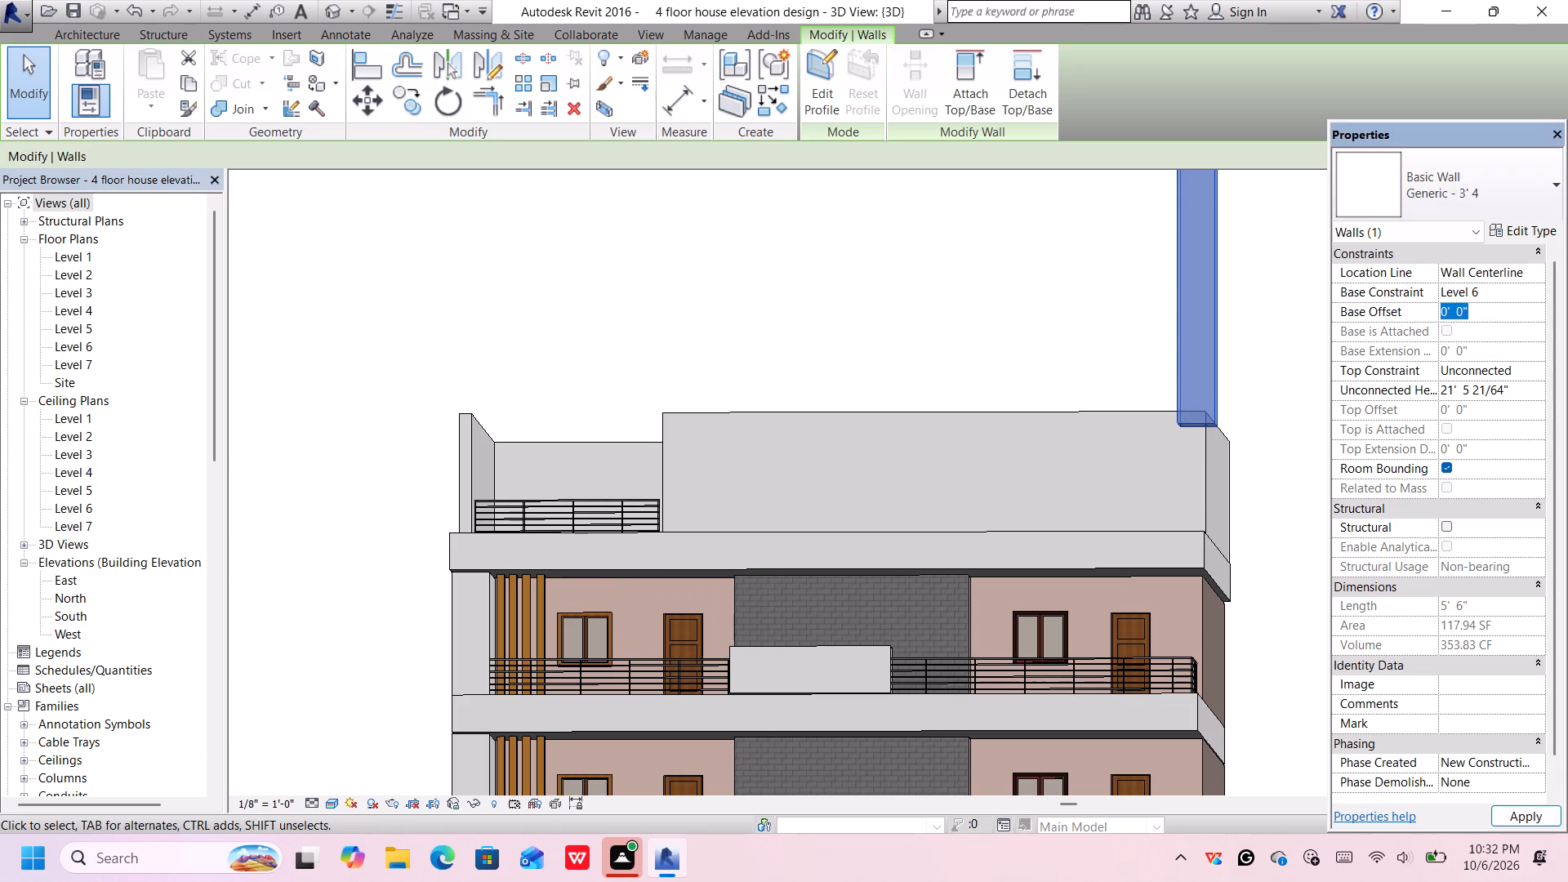
pyautogui.press('BackSpace')
pyautogui.write("2'")
pyautogui.press('Return')
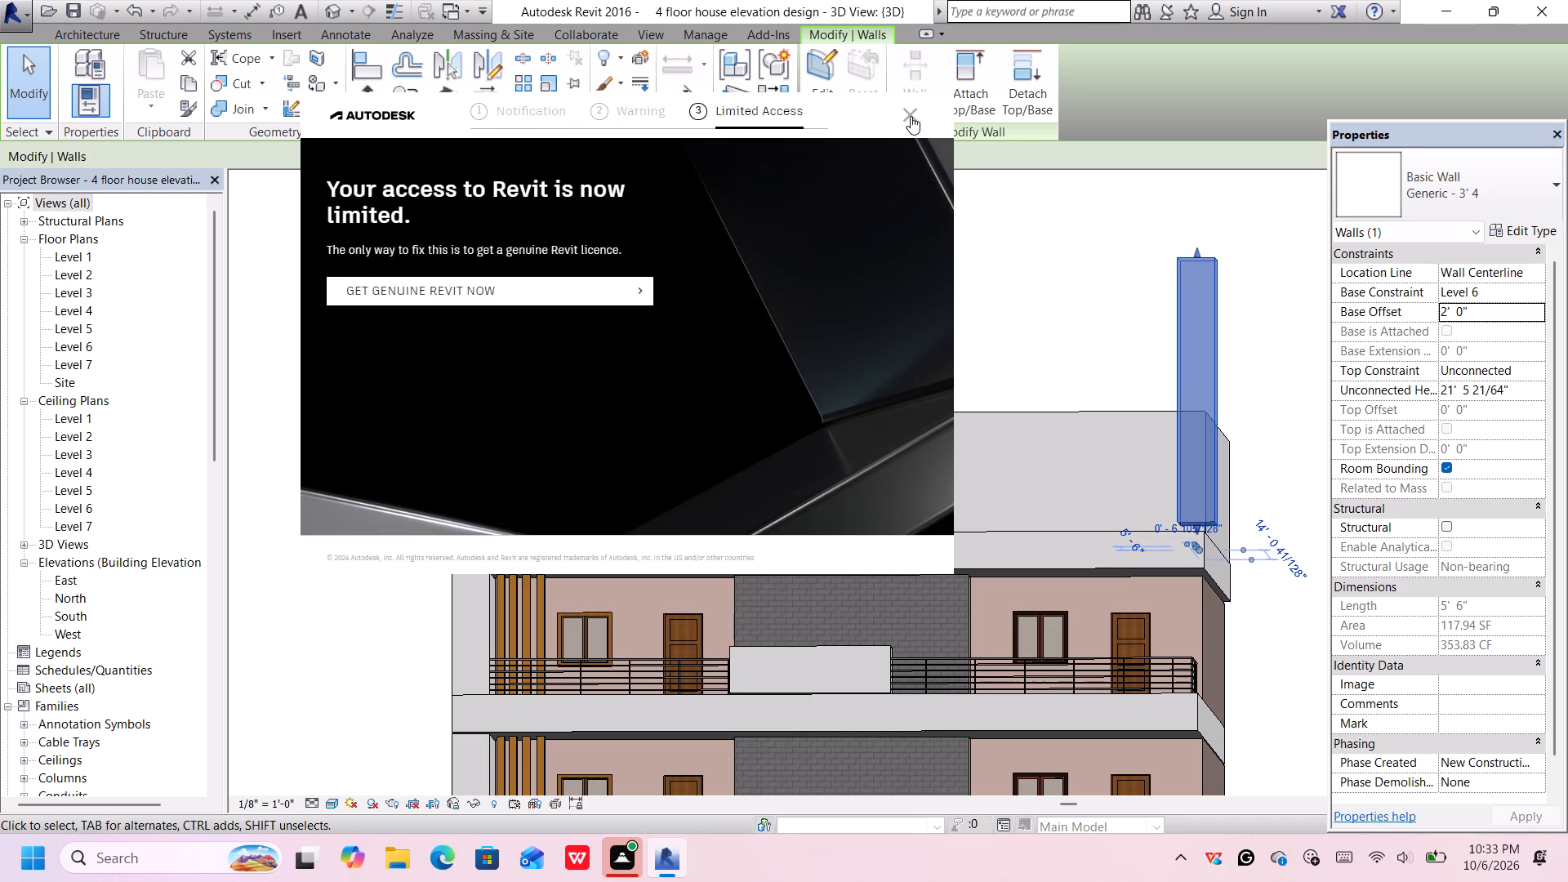
pyautogui.click(911, 116)
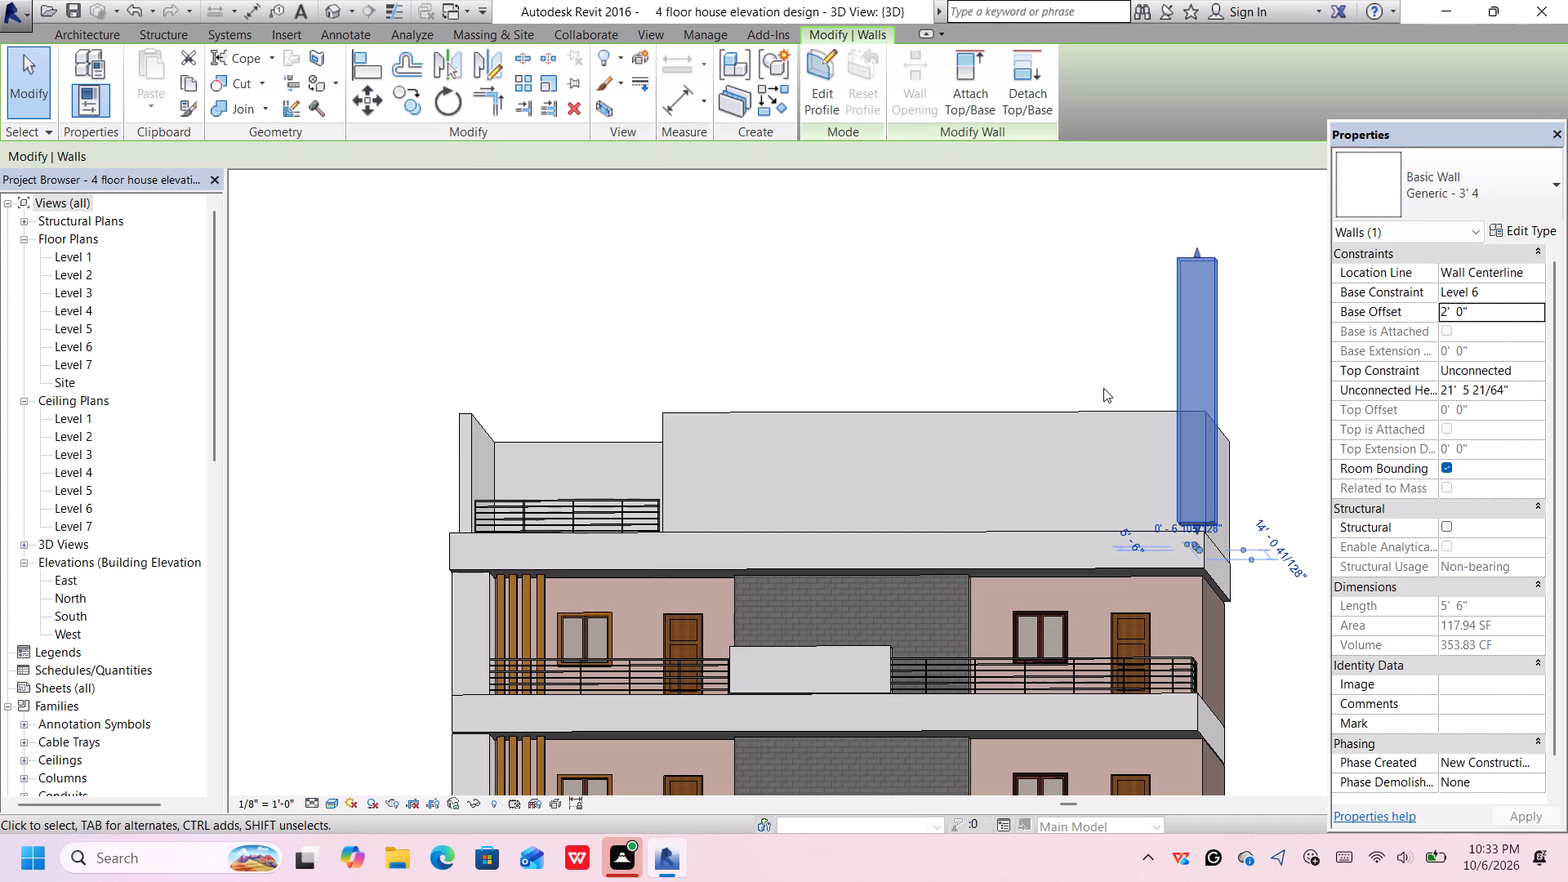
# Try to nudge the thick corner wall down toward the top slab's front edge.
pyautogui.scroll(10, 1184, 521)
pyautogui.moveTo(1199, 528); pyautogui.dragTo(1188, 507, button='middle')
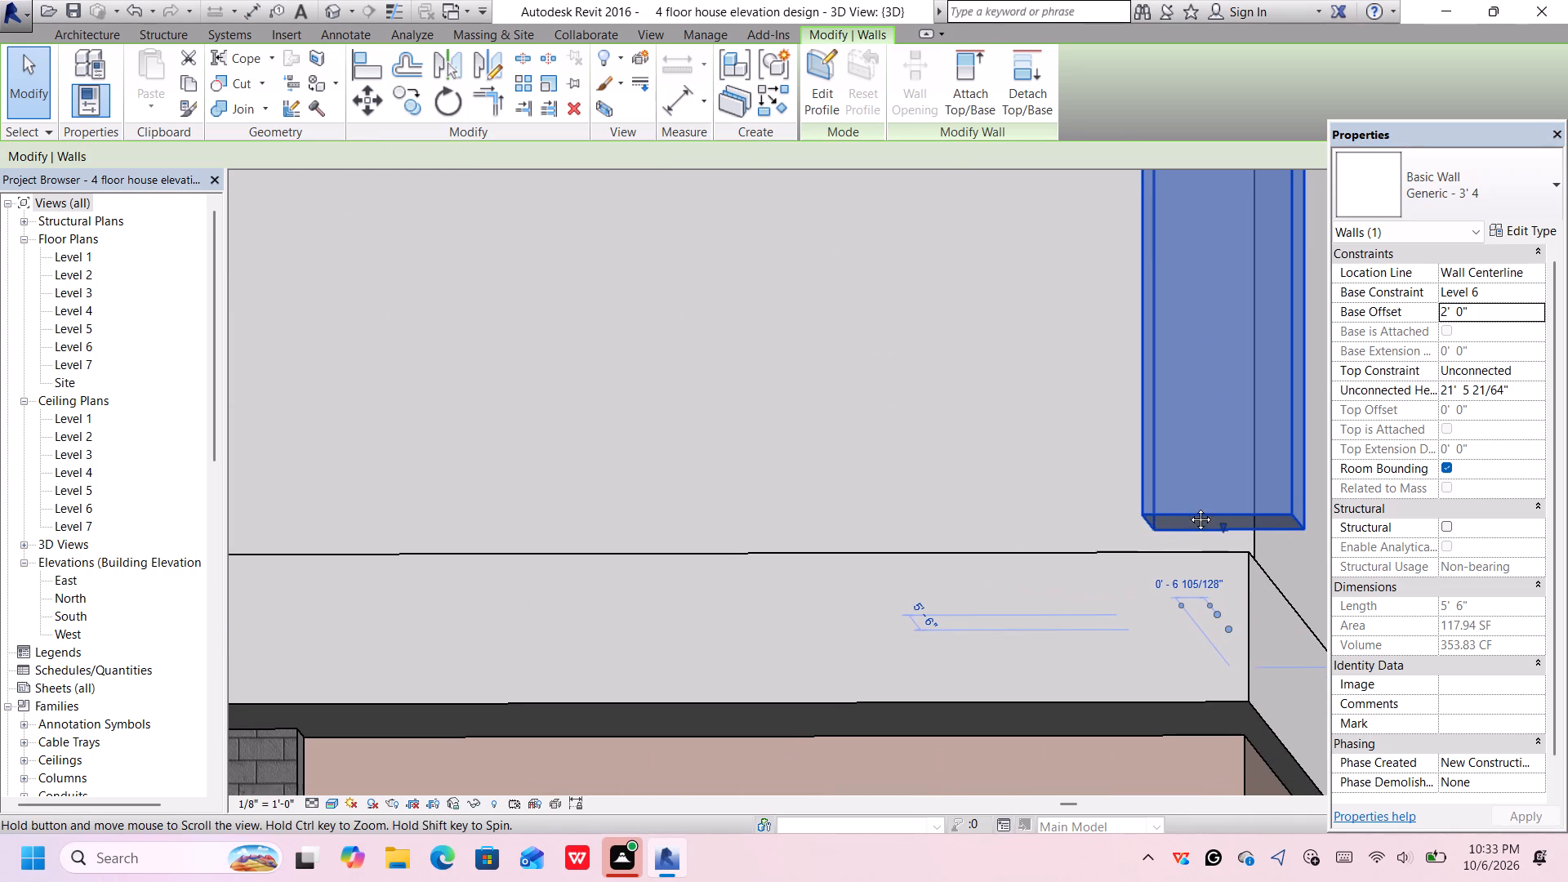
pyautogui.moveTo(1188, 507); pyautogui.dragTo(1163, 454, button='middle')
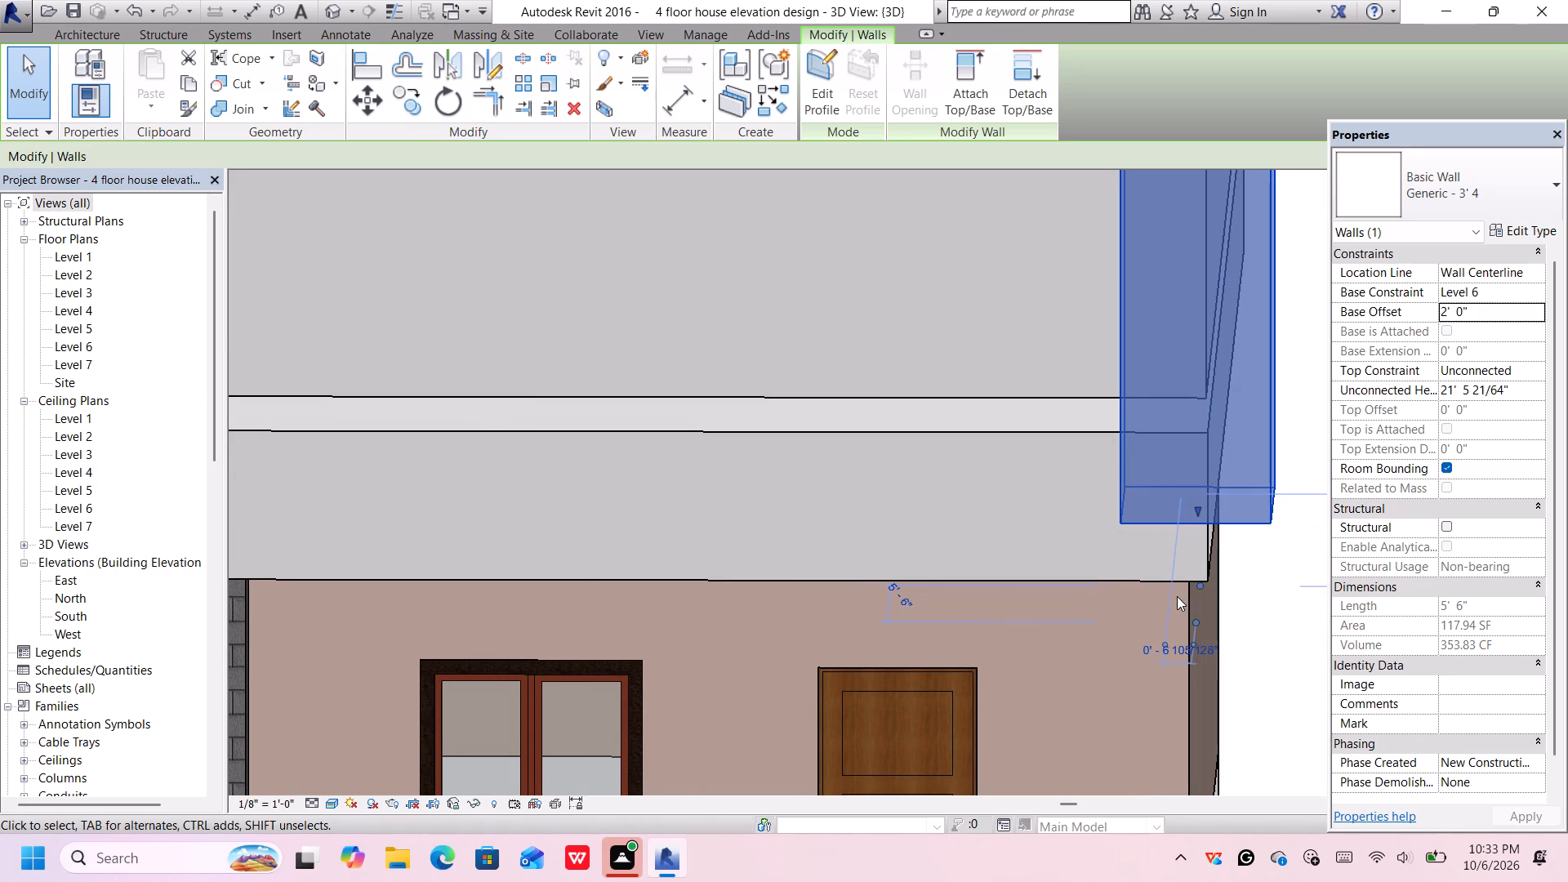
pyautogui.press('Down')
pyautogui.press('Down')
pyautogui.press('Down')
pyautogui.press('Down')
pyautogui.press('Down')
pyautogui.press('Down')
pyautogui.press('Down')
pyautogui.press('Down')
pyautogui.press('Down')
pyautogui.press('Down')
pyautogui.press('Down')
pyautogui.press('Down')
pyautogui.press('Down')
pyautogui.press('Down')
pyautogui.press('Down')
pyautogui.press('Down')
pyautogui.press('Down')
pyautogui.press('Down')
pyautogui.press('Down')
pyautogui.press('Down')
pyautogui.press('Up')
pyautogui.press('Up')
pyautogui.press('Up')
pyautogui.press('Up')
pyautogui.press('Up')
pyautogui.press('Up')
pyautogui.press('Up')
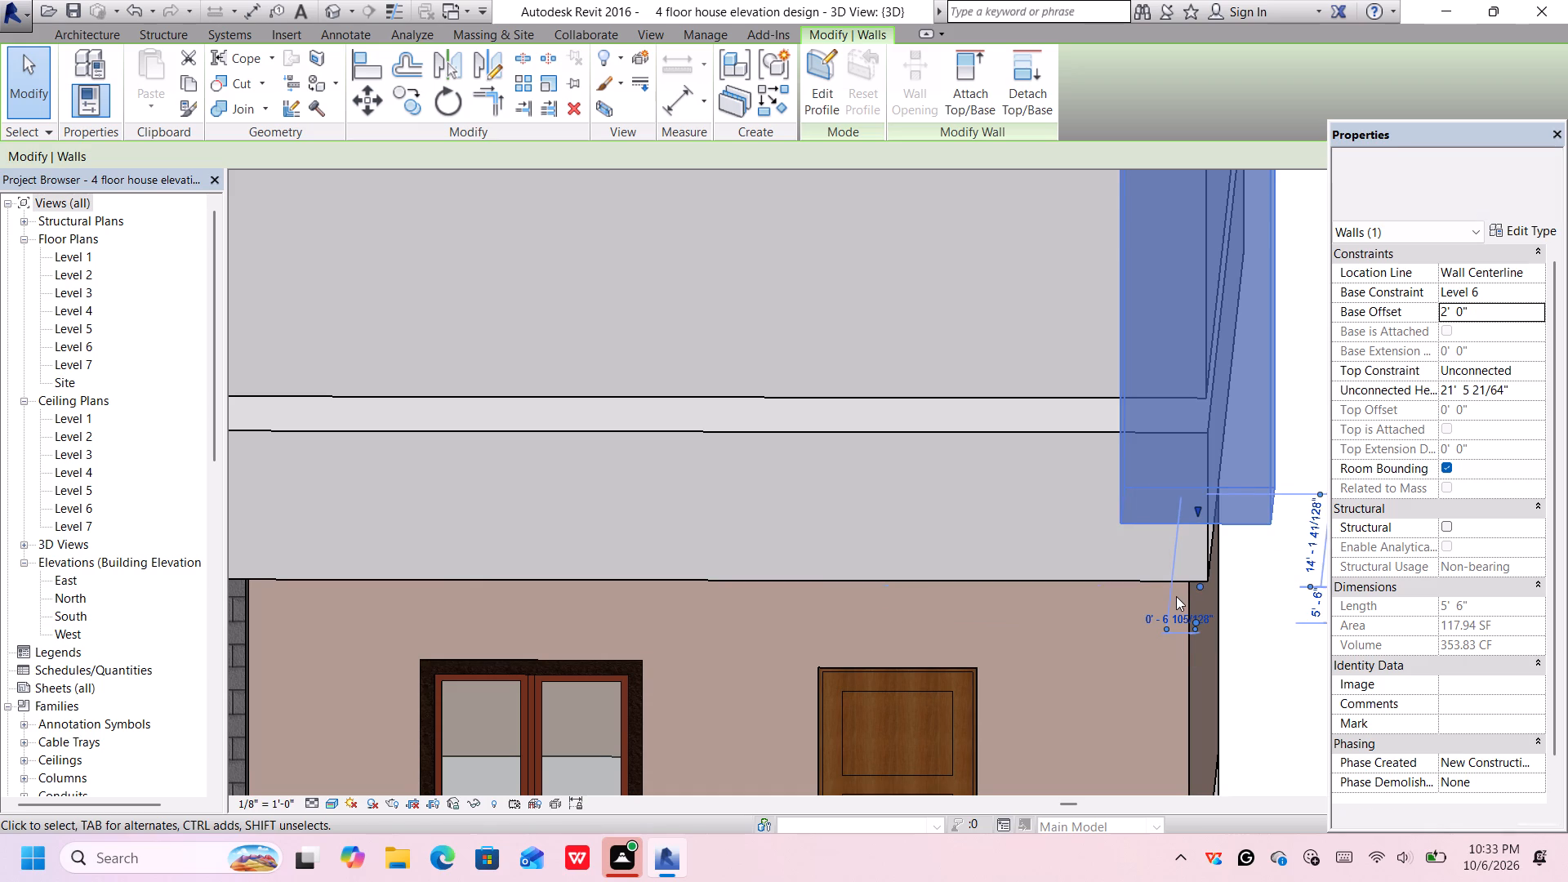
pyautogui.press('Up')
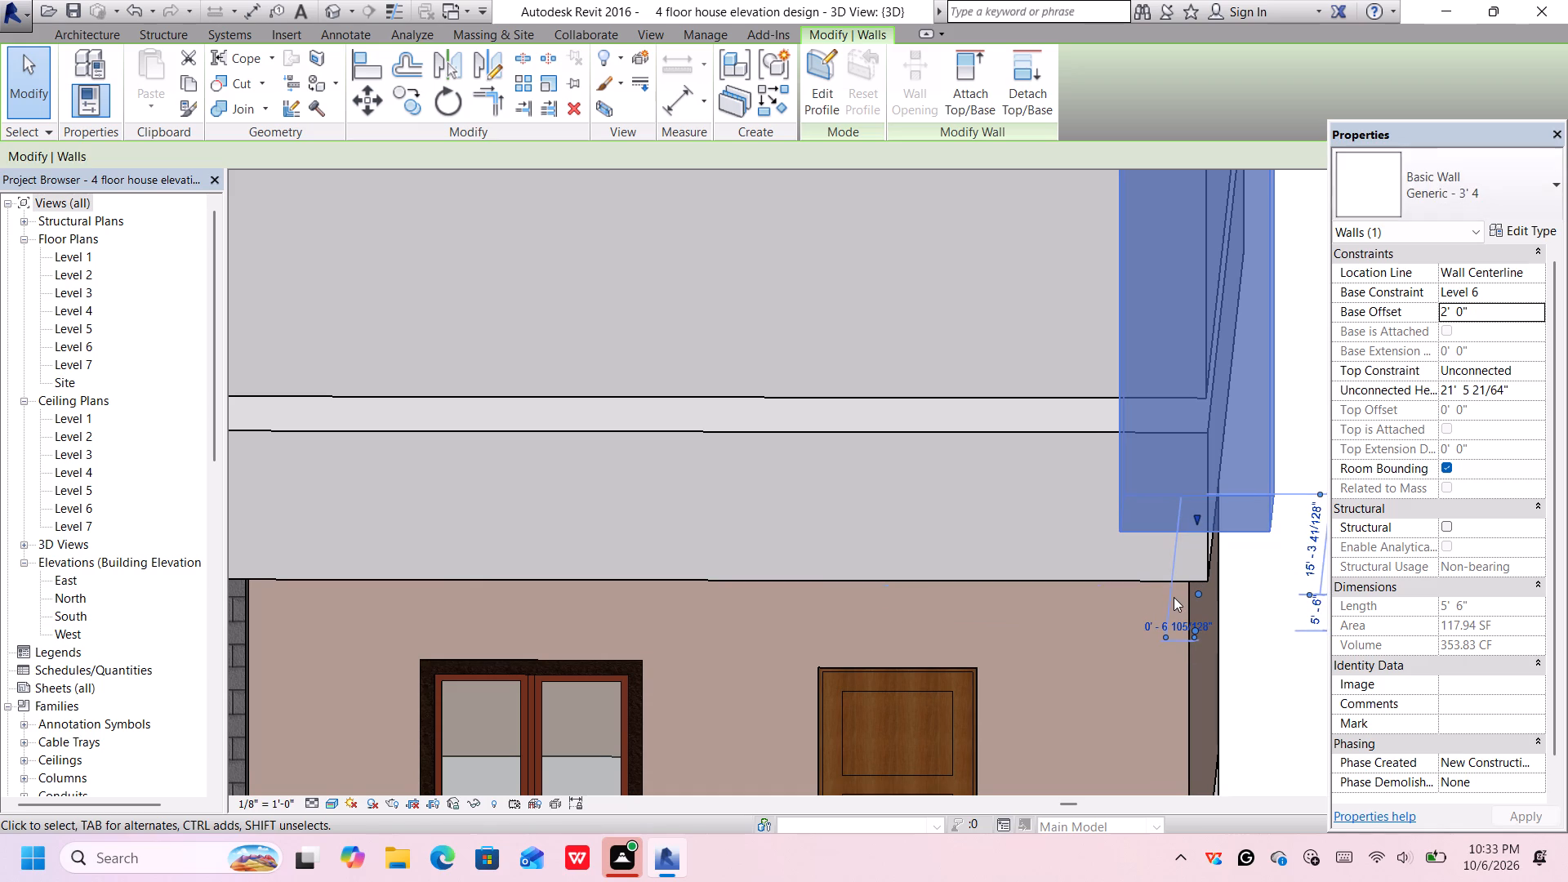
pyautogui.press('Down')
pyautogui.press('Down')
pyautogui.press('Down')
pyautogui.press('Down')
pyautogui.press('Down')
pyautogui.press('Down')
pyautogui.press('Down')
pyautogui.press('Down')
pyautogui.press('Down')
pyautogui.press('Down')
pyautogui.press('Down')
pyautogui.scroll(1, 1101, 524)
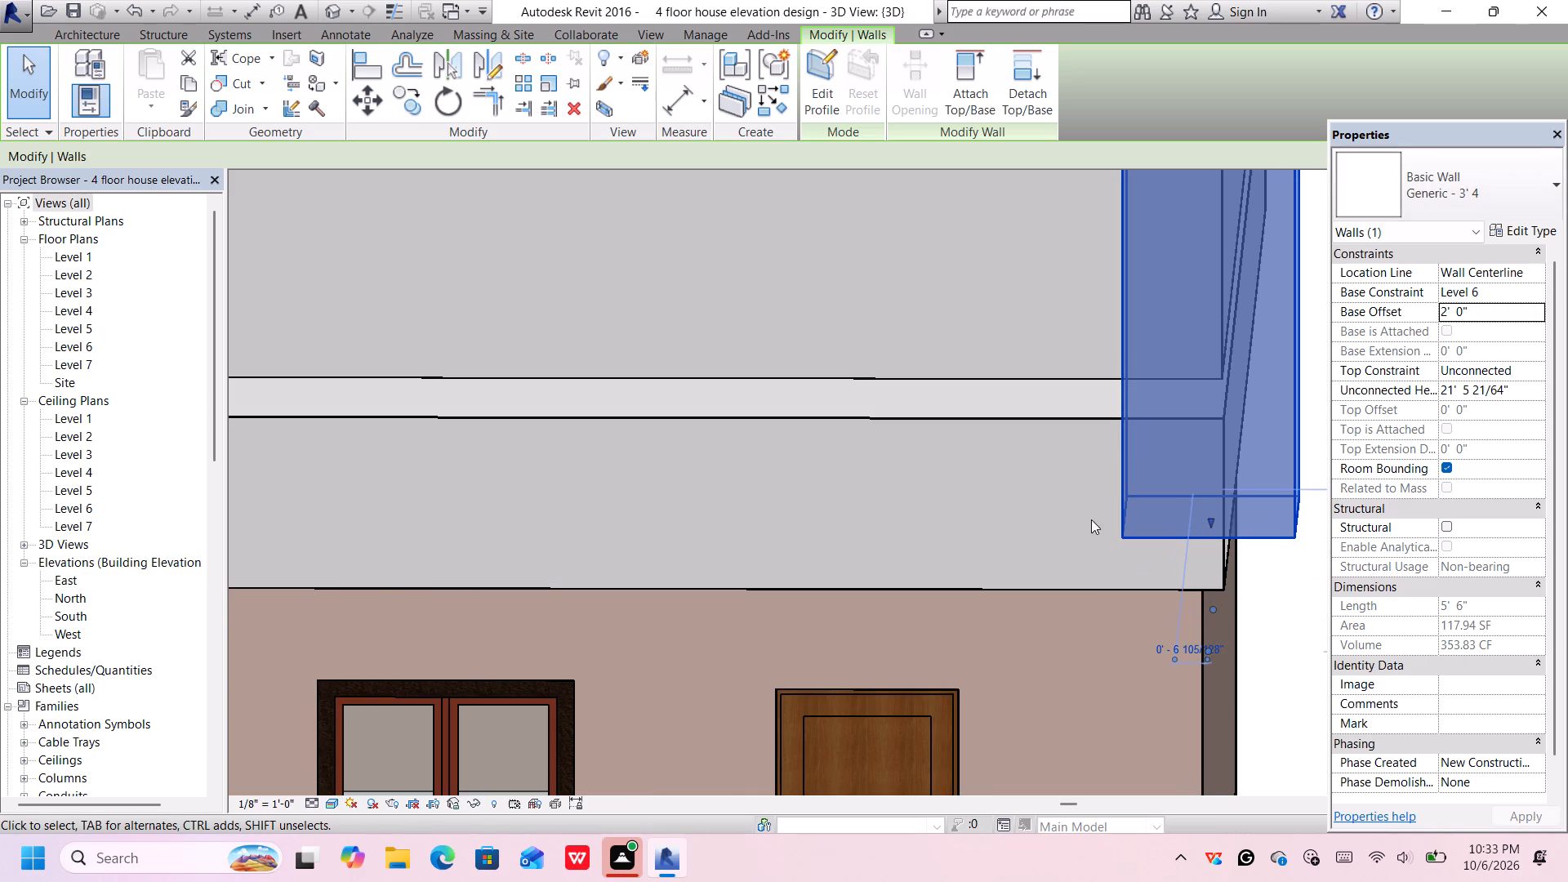
# Nudge the thick corner wall back toward the building until its front face lines up with the top slab's front edge.
pyautogui.moveTo(1089, 517); pyautogui.dragTo(1125, 527, button='middle')
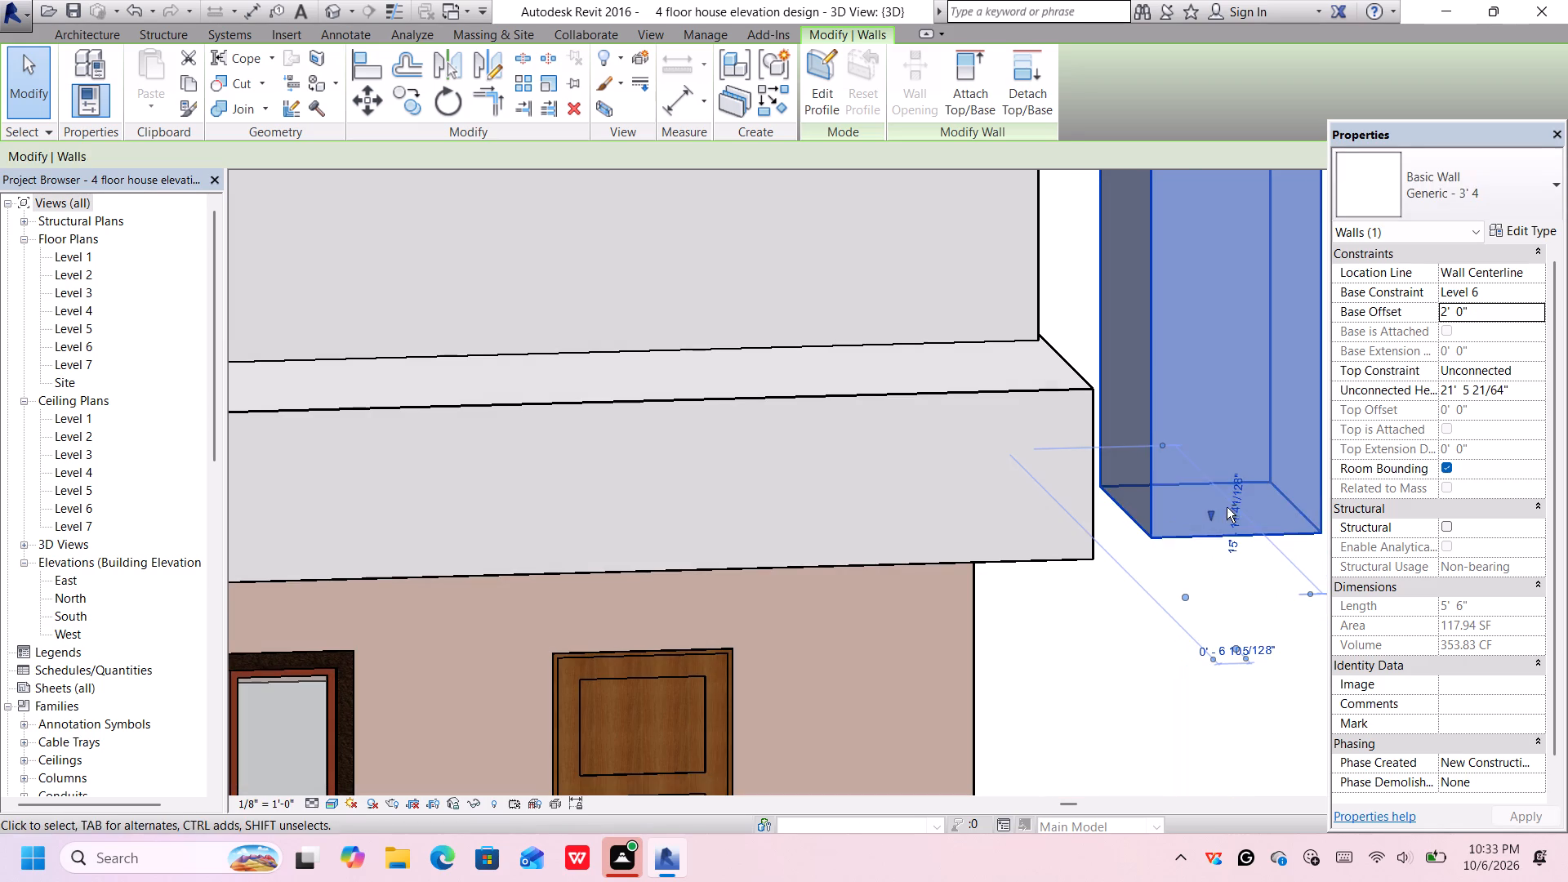
pyautogui.moveTo(929, 545); pyautogui.dragTo(898, 500, button='middle')
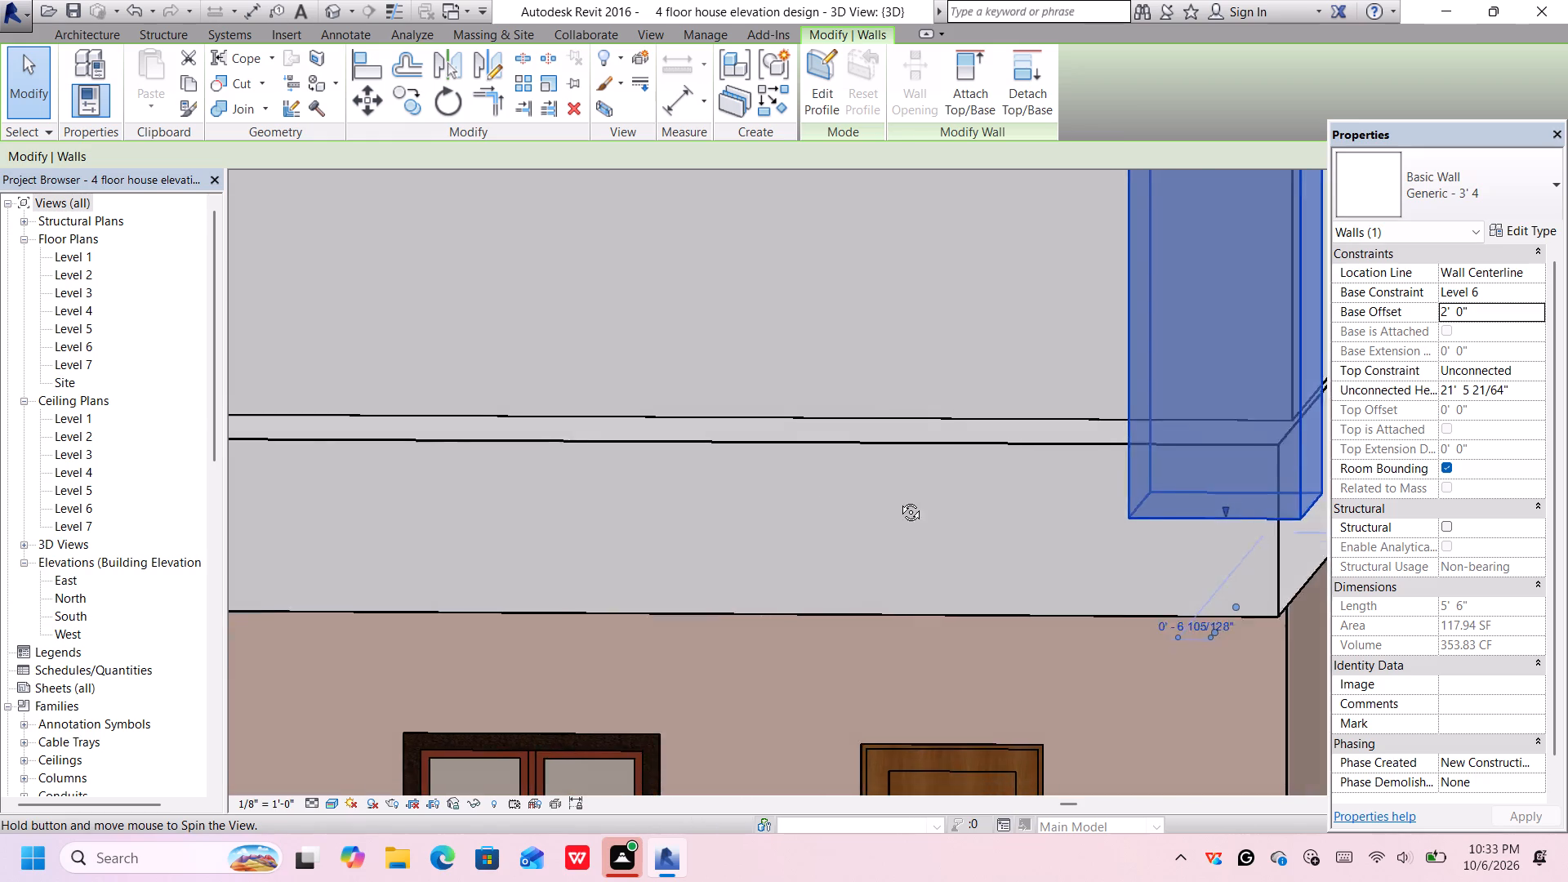
pyautogui.moveTo(898, 500); pyautogui.dragTo(1160, 499, button='middle')
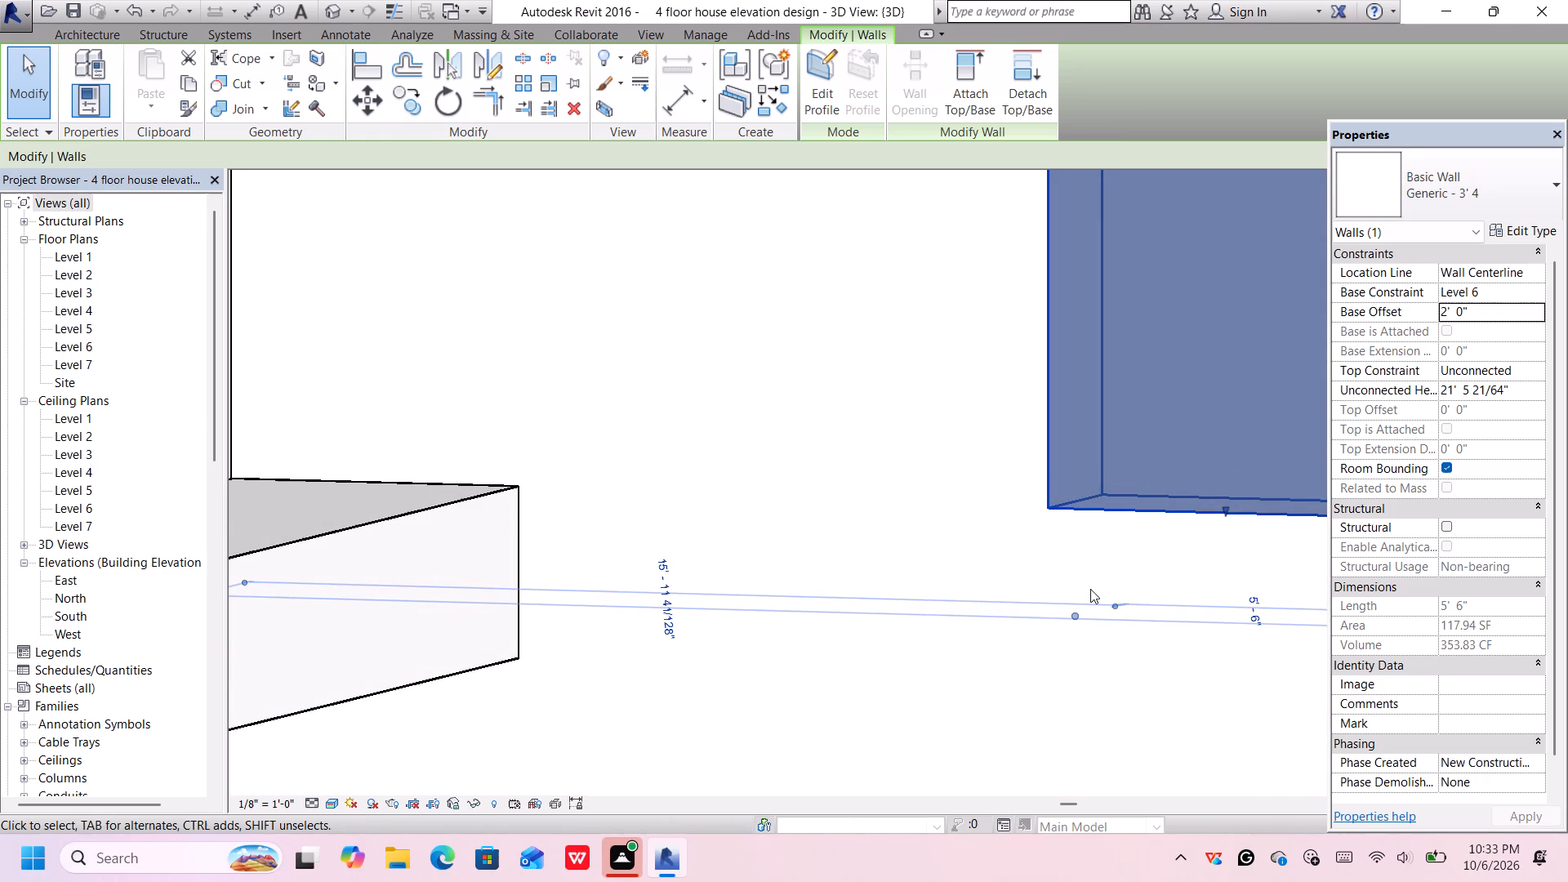
pyautogui.press('Left')
pyautogui.press('Left')
pyautogui.press('Left')
pyautogui.press('Left')
pyautogui.press('Left')
pyautogui.press('Left')
pyautogui.press('Left')
pyautogui.press('Left')
pyautogui.press('Left')
pyautogui.press('Left')
pyautogui.press('Left')
pyautogui.press('Left')
pyautogui.press('Left')
pyautogui.press('Left')
pyautogui.press('Left')
pyautogui.press('Left')
pyautogui.press('Left')
pyautogui.press('Left')
pyautogui.press('Left')
pyautogui.press('Left')
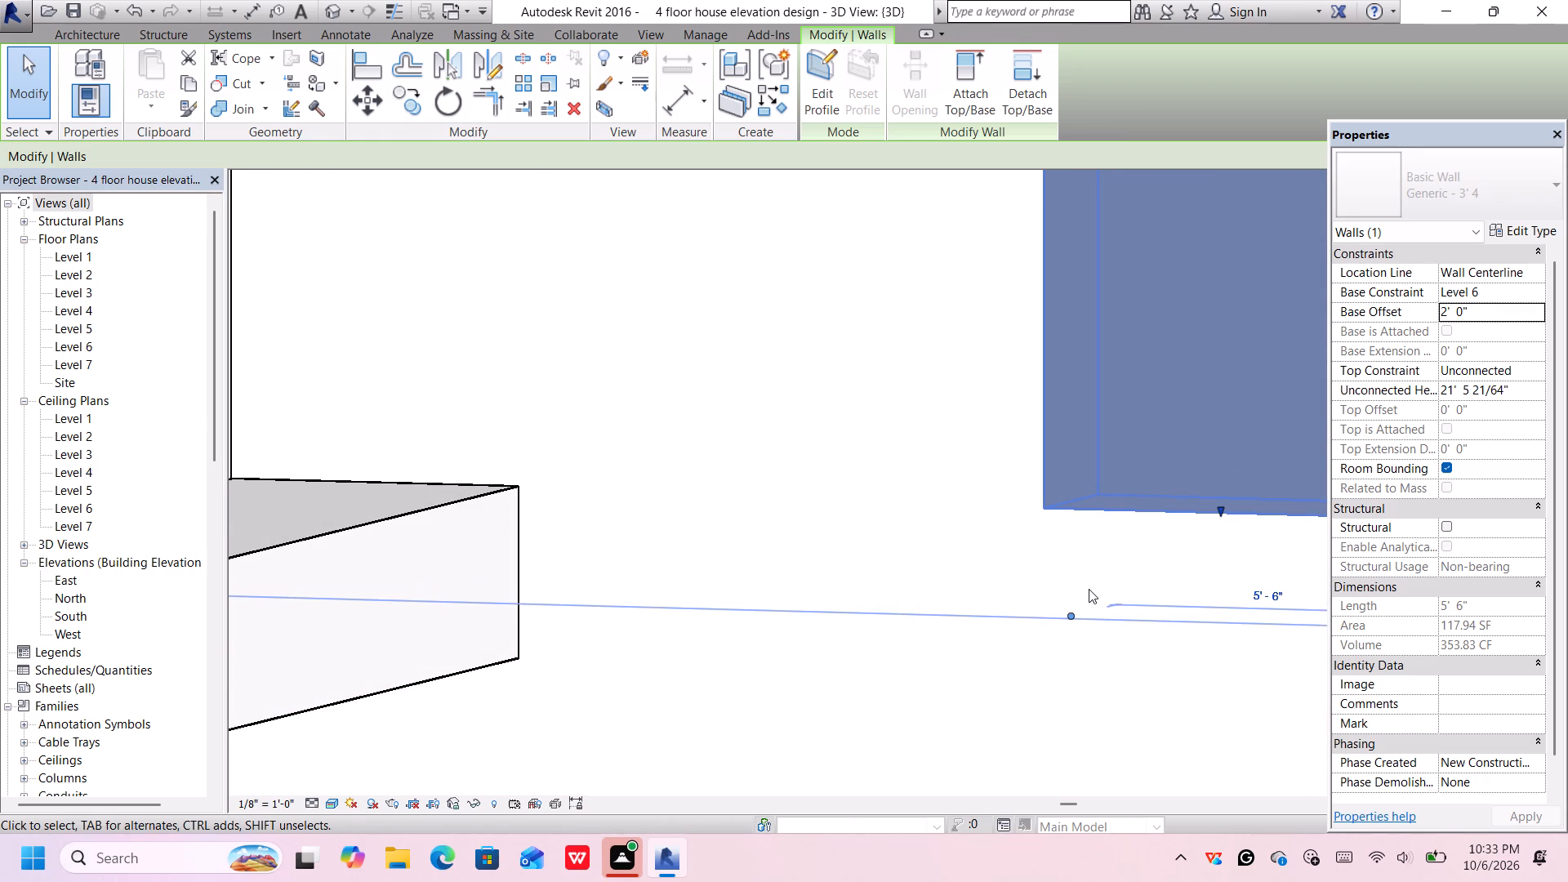
pyautogui.press('Left')
pyautogui.press('Left')
pyautogui.press('Left')
pyautogui.press('Left')
pyautogui.press('Left')
pyautogui.press('Left')
pyautogui.press('Left')
pyautogui.press('Left')
pyautogui.press('Left')
pyautogui.press('Left')
pyautogui.press('Left')
pyautogui.press('Left')
pyautogui.press('Left')
pyautogui.press('Left')
pyautogui.press('Left')
pyautogui.press('Left')
pyautogui.press('Left')
pyautogui.press('Left')
pyautogui.press('Left')
pyautogui.press('Left')
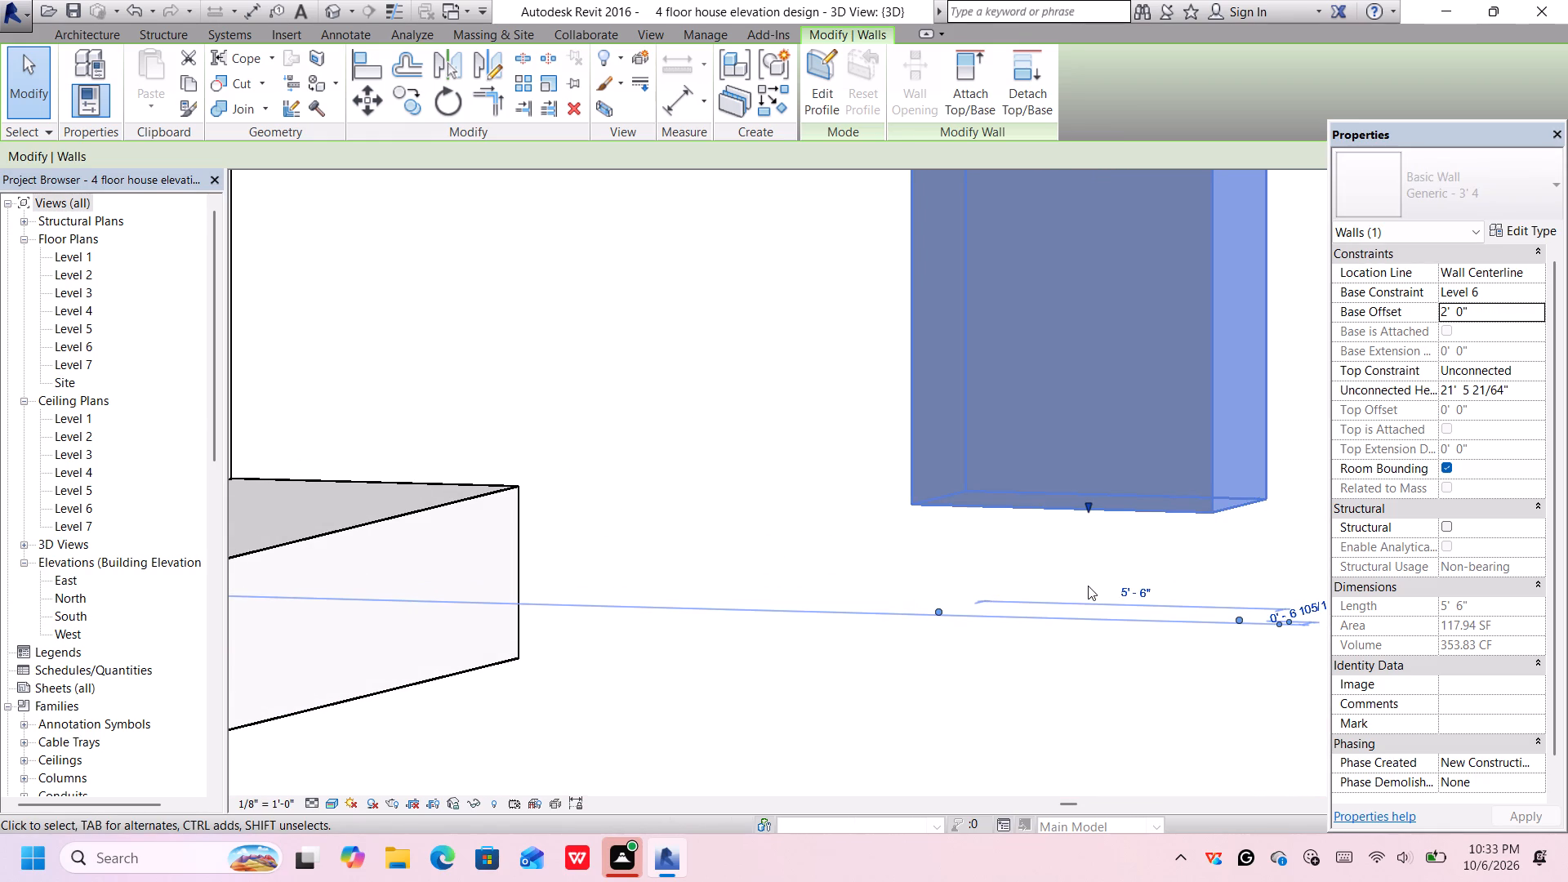
pyautogui.press('Left')
pyautogui.press('Left')
pyautogui.press('Left')
pyautogui.press('Left')
pyautogui.press('Left')
pyautogui.press('Left')
pyautogui.press('Left')
pyautogui.press('Left')
pyautogui.press('Left')
pyautogui.press('Left')
pyautogui.press('Left')
pyautogui.press('Left')
pyautogui.press('Left')
pyautogui.press('Left')
pyautogui.press('Left')
pyautogui.press('Left')
pyautogui.press('Left')
pyautogui.press('Left')
pyautogui.press('Left')
pyautogui.press('Left')
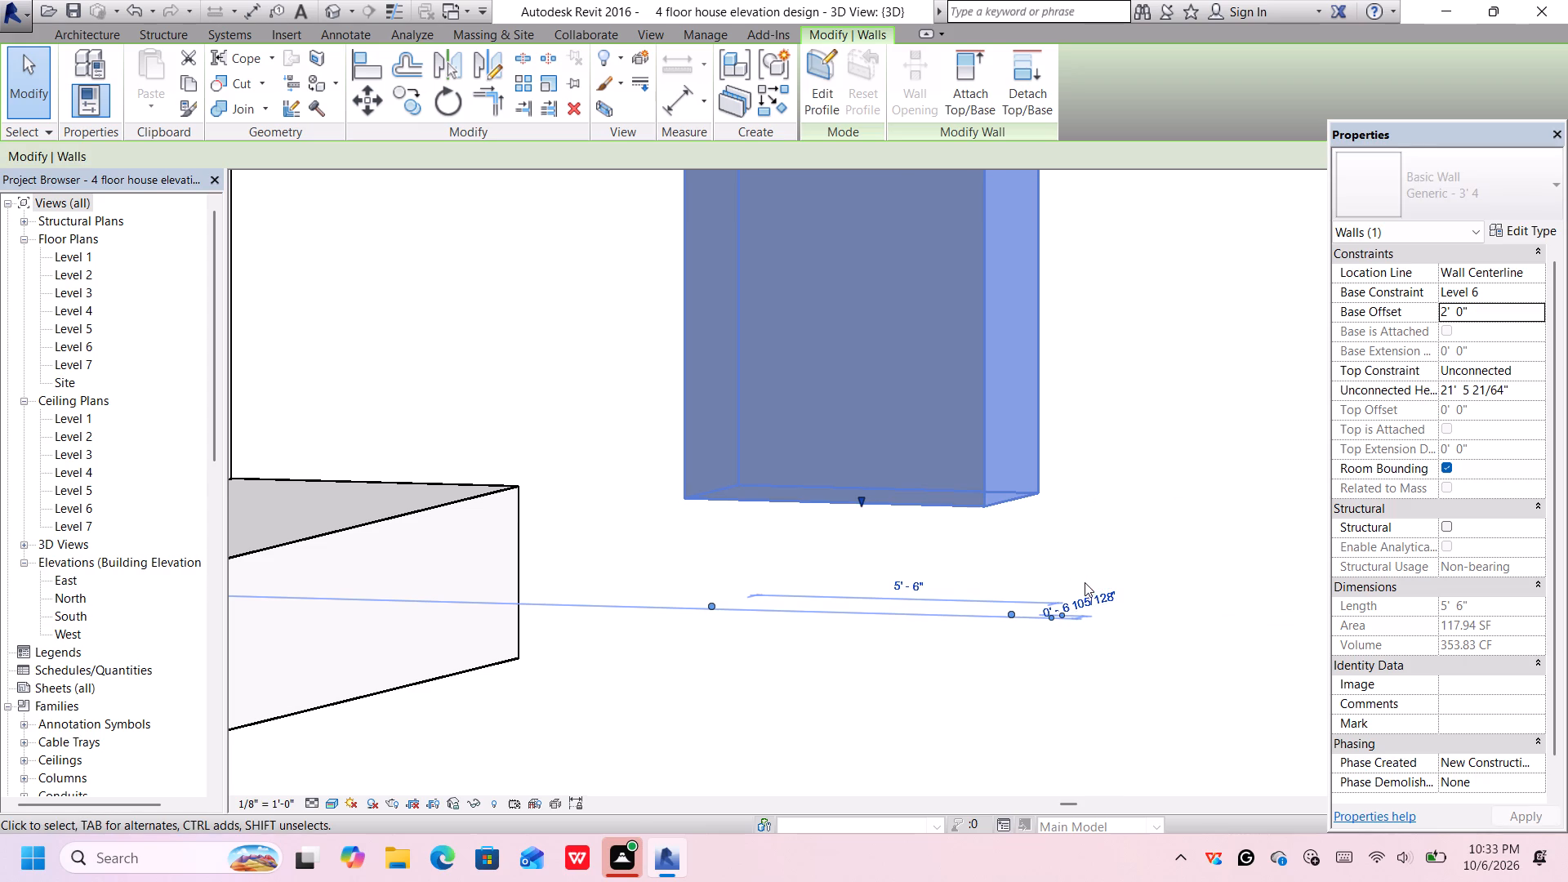
pyautogui.press('Left')
pyautogui.press('Left')
pyautogui.press('Left')
pyautogui.press('Left')
pyautogui.press('Left')
pyautogui.press('Left')
pyautogui.press('Left')
pyautogui.press('Left')
pyautogui.press('Left')
pyautogui.press('Left')
pyautogui.press('Left')
pyautogui.press('Left')
pyautogui.press('Left')
pyautogui.press('Left')
pyautogui.press('Left')
pyautogui.press('Left')
pyautogui.press('Left')
pyautogui.press('Left')
pyautogui.press('Left')
pyautogui.press('Left')
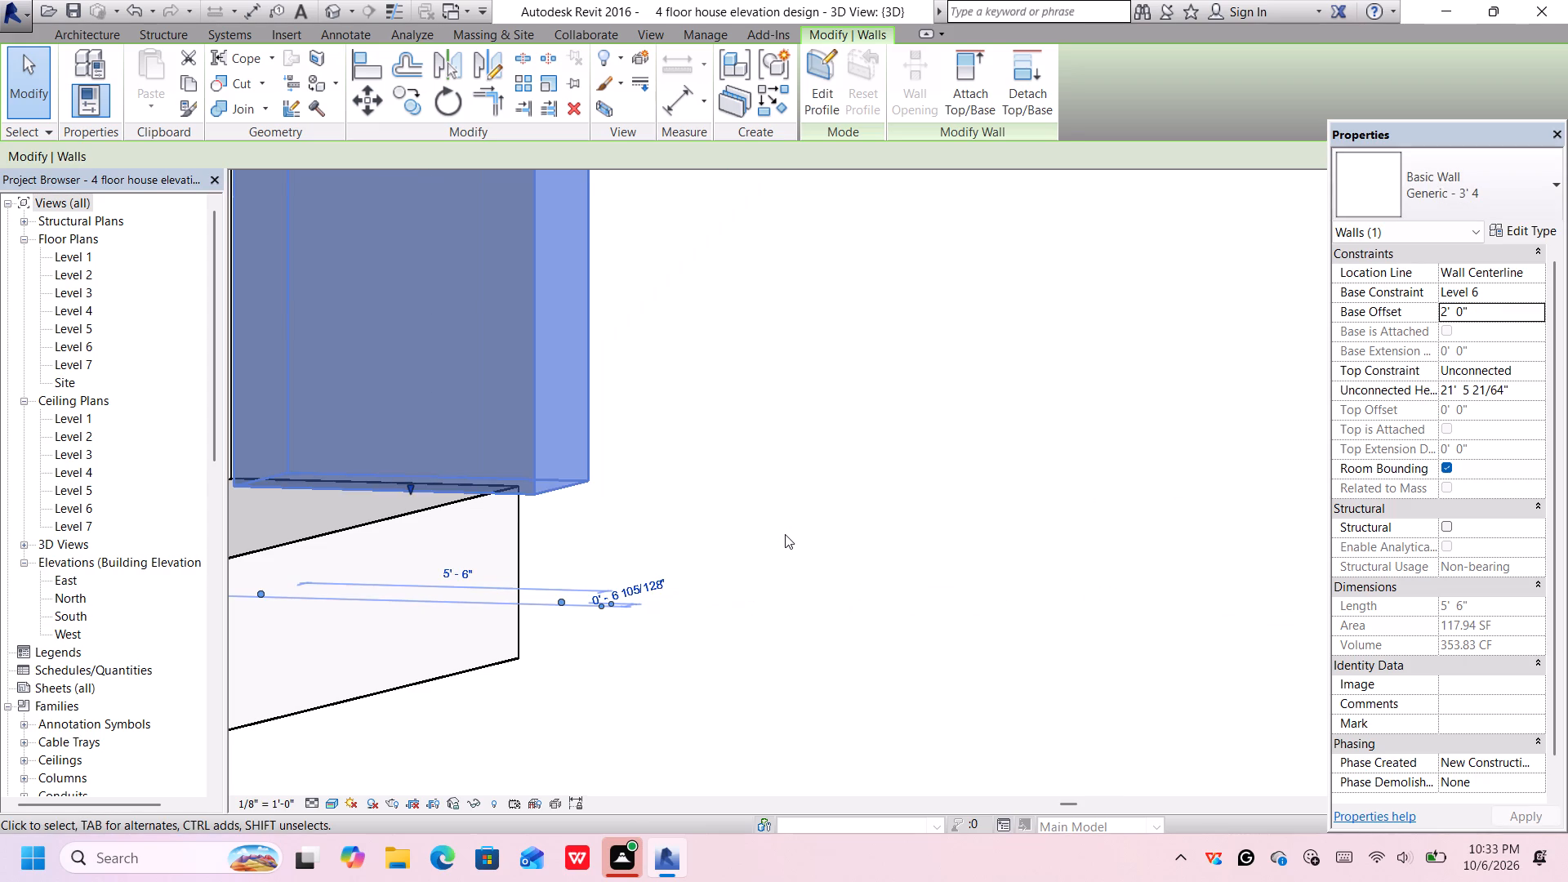
pyautogui.scroll(-3, 786, 530)
pyautogui.moveTo(871, 546); pyautogui.dragTo(922, 551, button='middle')
pyautogui.scroll(1, 921, 551)
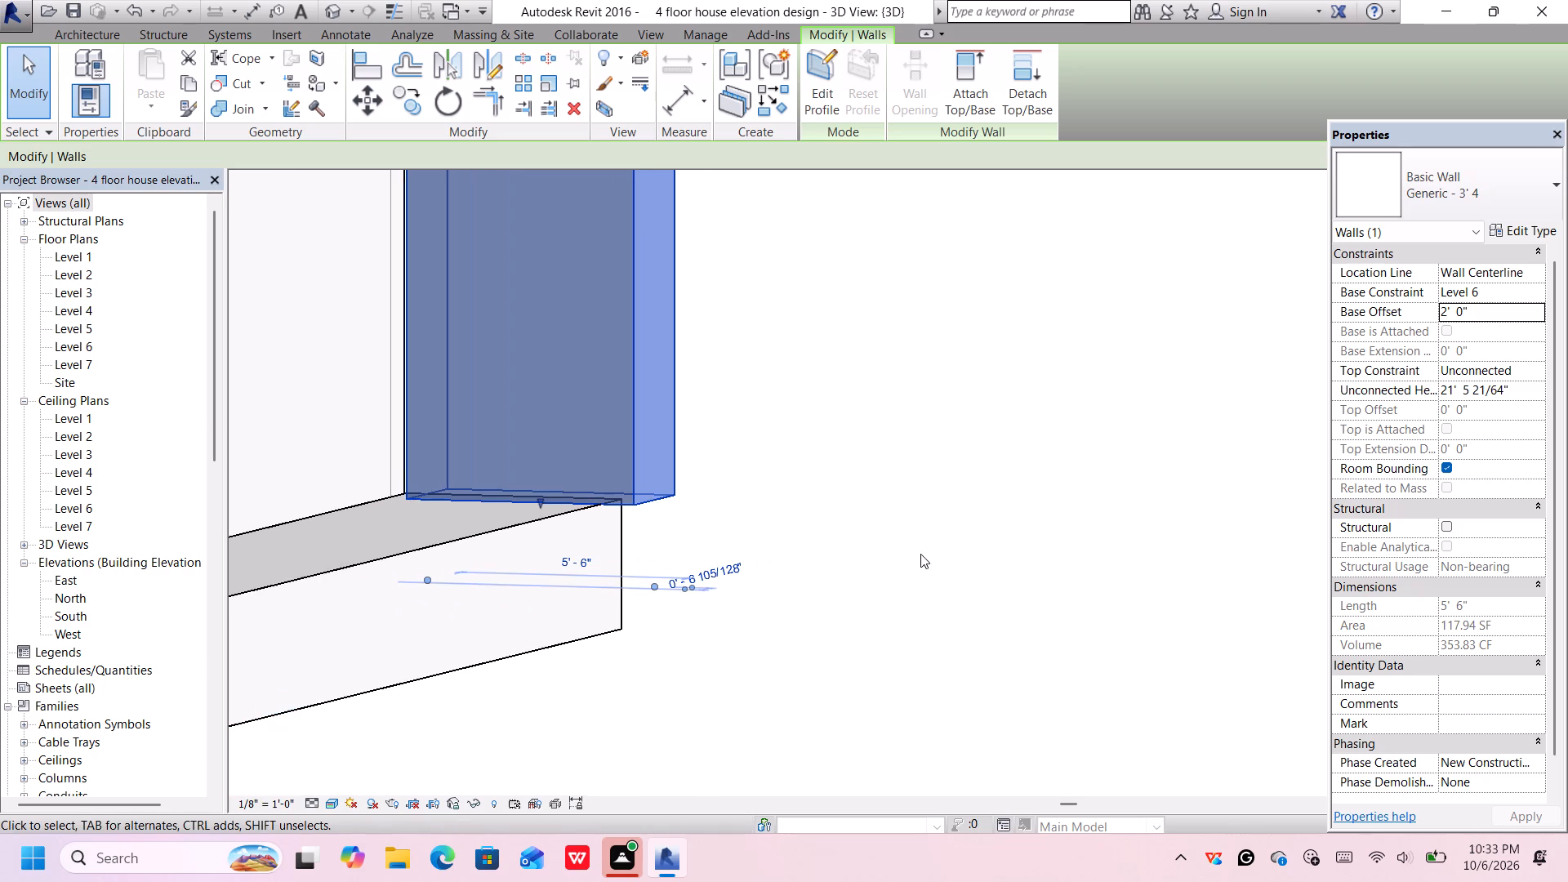
pyautogui.press('Left')
pyautogui.press('Left')
pyautogui.press('Left')
pyautogui.press('Left')
pyautogui.press('Left')
pyautogui.press('Left')
pyautogui.press('Left')
pyautogui.press('Left')
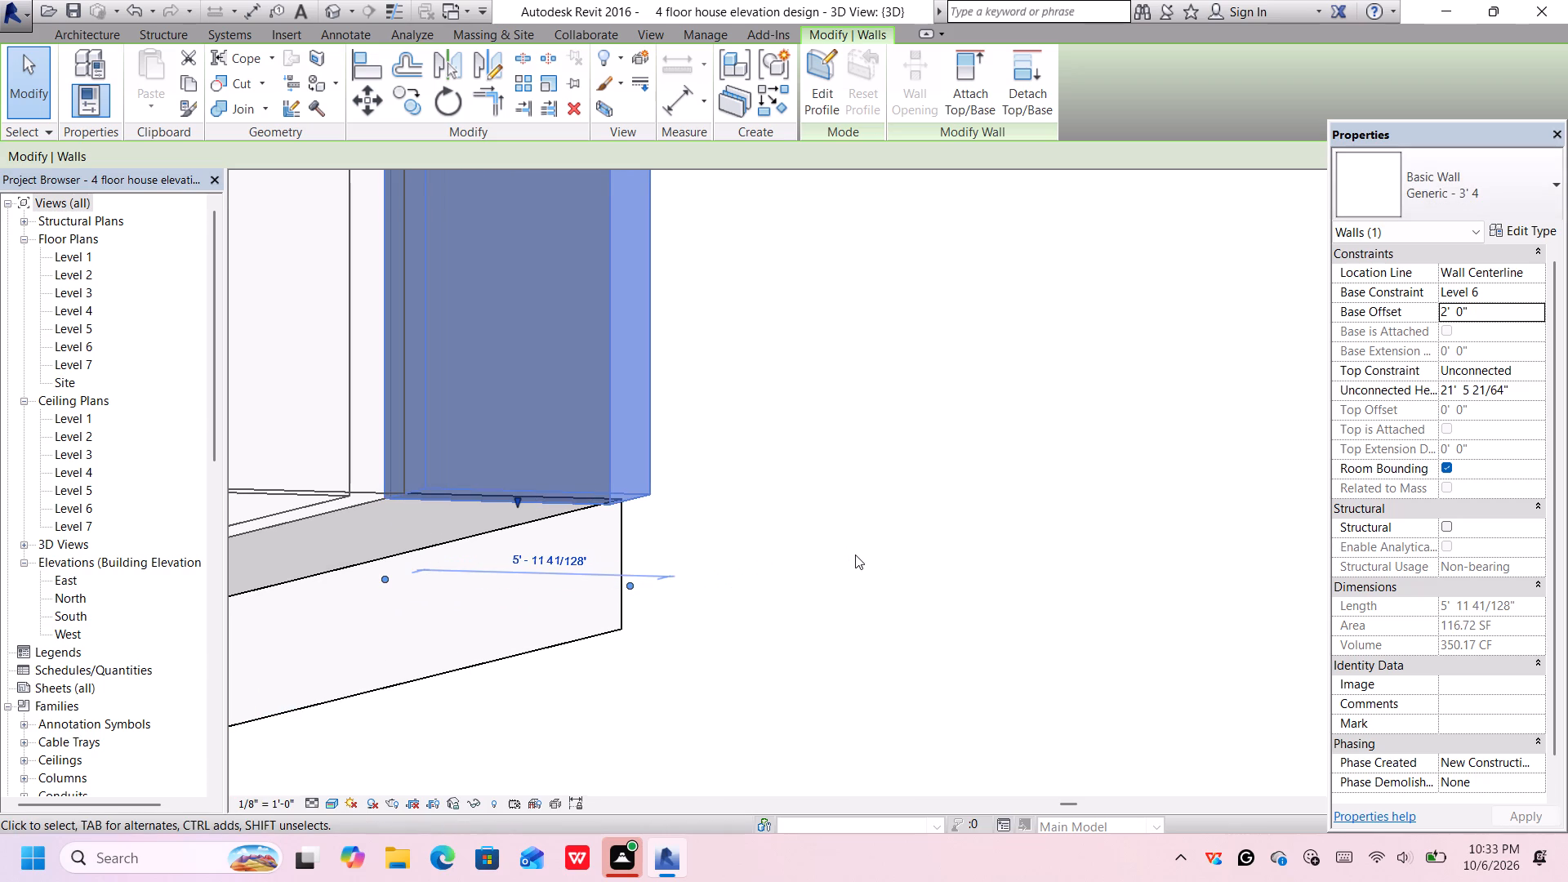
# Nudge the thick corner wall along the top slab's front edge until it stops overhanging the slab's side, keeping its front face flush.
pyautogui.press('Down')
pyautogui.press('Down')
pyautogui.press('Down')
pyautogui.press('Down')
pyautogui.press('Down')
pyautogui.press('Down')
pyautogui.press('Down')
pyautogui.press('Down')
pyautogui.press('Down')
pyautogui.press('Down')
pyautogui.press('Down')
pyautogui.press('Down')
pyautogui.press('Down')
pyautogui.press('Down')
pyautogui.press('Down')
pyautogui.press('Down')
pyautogui.press('Down')
pyautogui.press('Down')
pyautogui.press('Down')
pyautogui.press('Down')
pyautogui.press('Down')
pyautogui.press('Down')
pyautogui.press('Down')
pyautogui.press('Down')
pyautogui.press('Down')
pyautogui.press('Down')
pyautogui.press('Down')
pyautogui.press('Down')
pyautogui.press('Down')
pyautogui.press('Down')
pyautogui.press('Down')
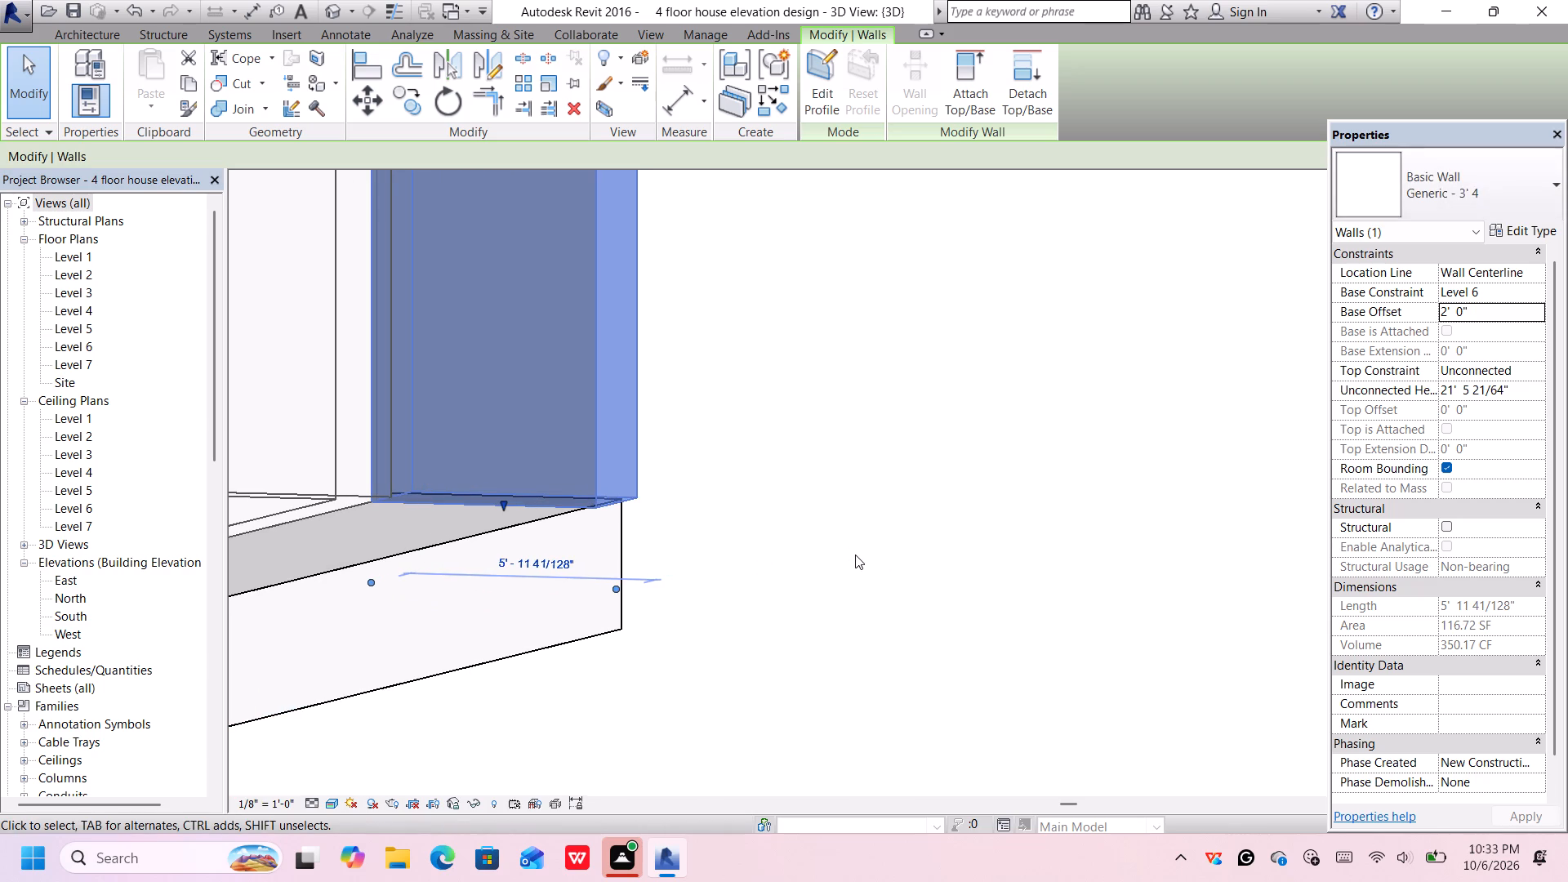
pyautogui.press('Down')
pyautogui.press('Down')
pyautogui.press('Down')
pyautogui.press('Down')
pyautogui.press('Down')
pyautogui.press('Down')
pyautogui.press('Down')
pyautogui.press('Down')
pyautogui.press('Down')
pyautogui.press('Down')
pyautogui.press('Down')
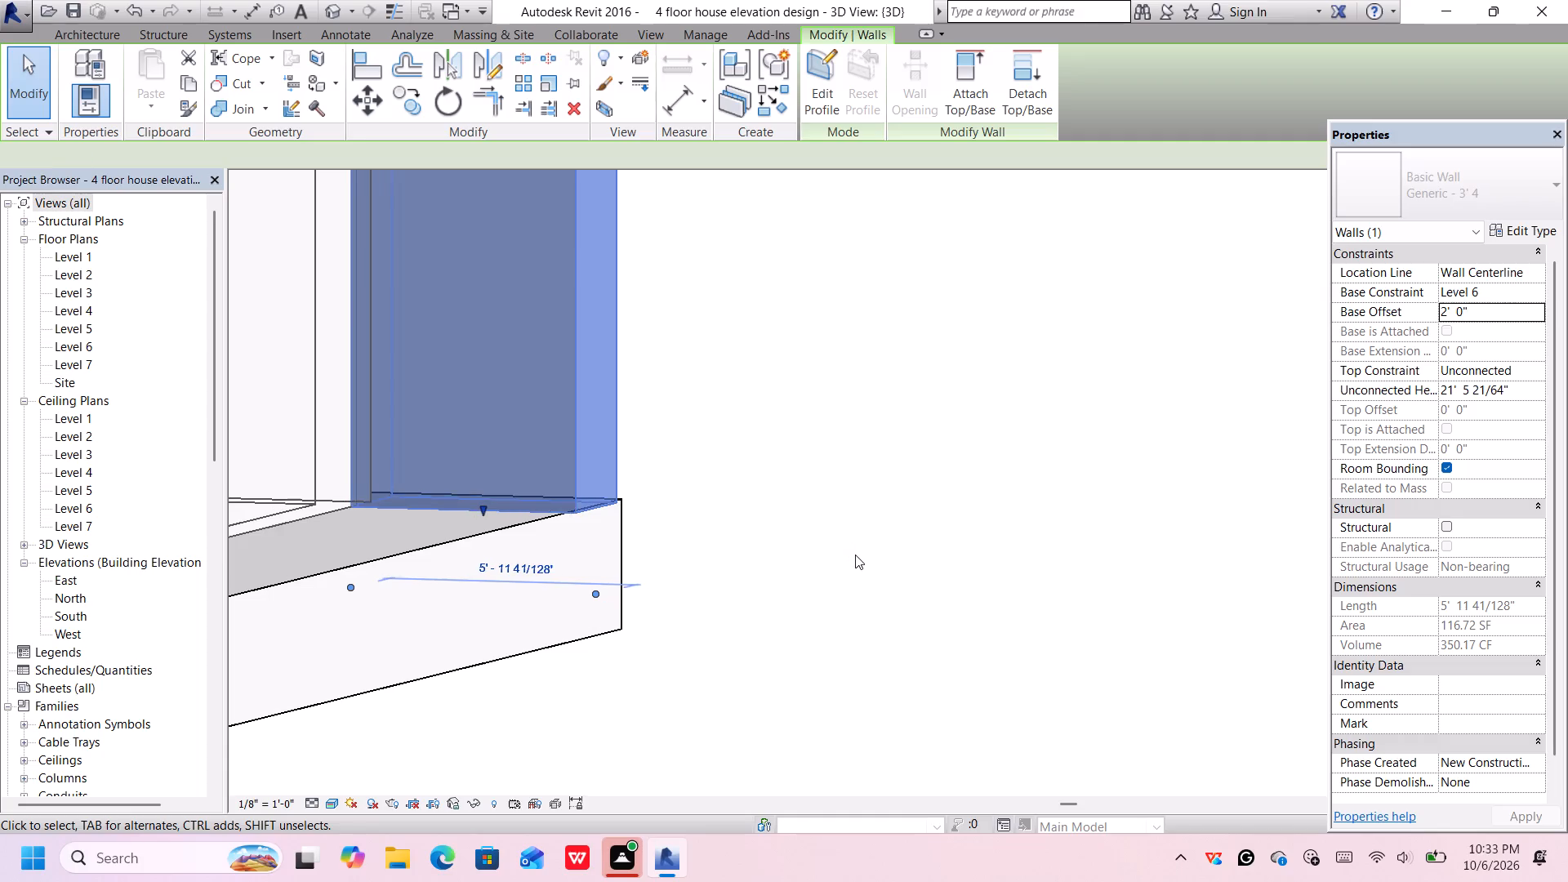
pyautogui.press('Right')
pyautogui.press('Right')
# Nudge the thick corner wall sideways until its outer face is flush with the top slab's side edge at the front corner.
pyautogui.moveTo(851, 554); pyautogui.dragTo(935, 681, button='middle')
pyautogui.scroll(1, 851, 554)
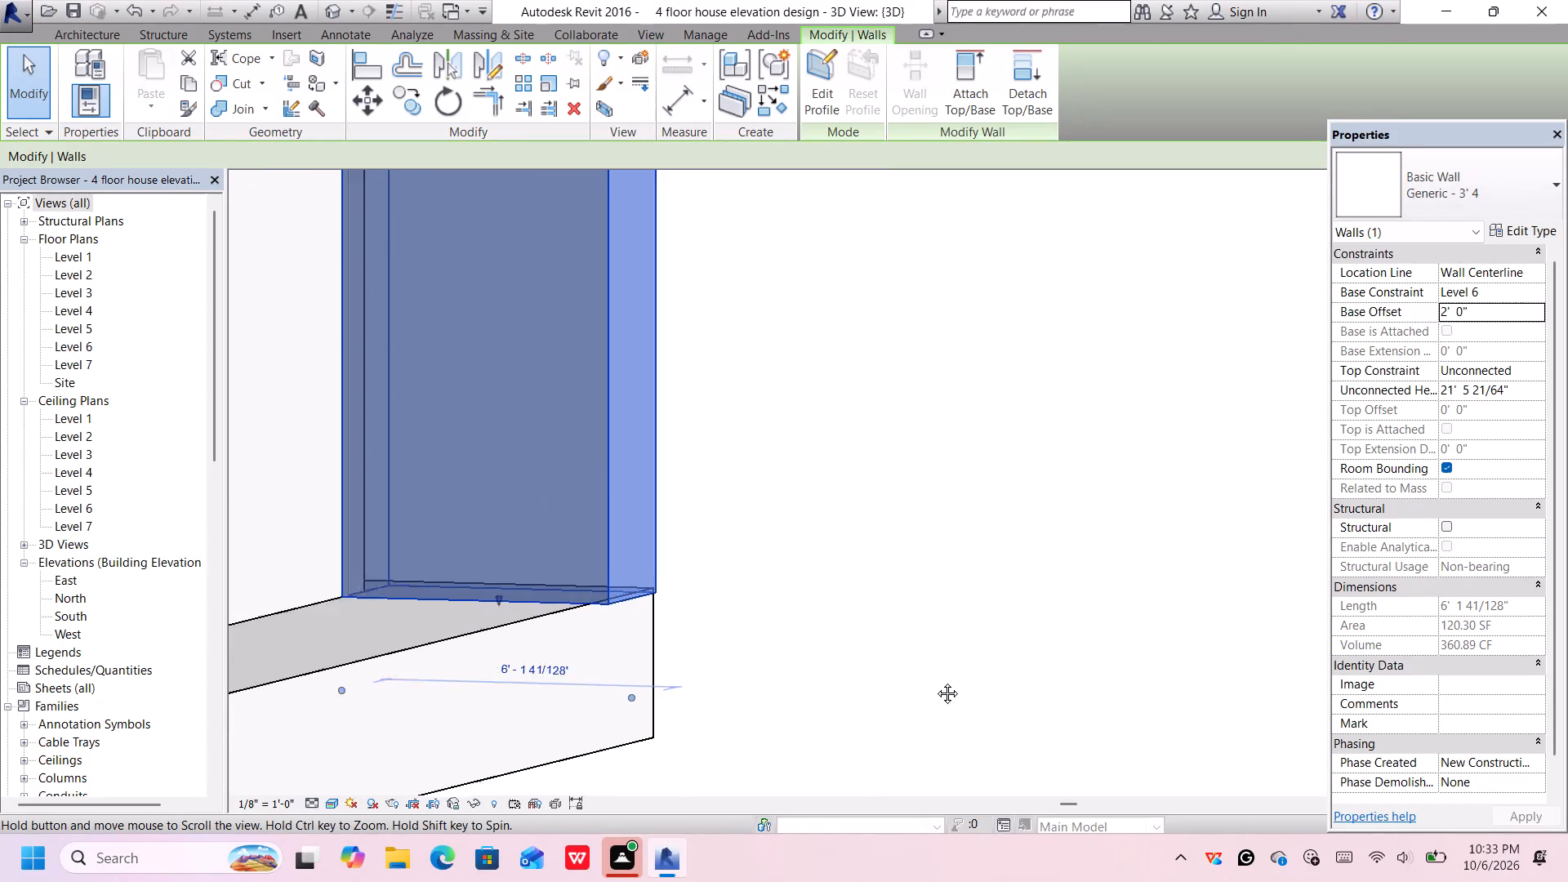
pyautogui.moveTo(935, 681); pyautogui.dragTo(617, 685, button='middle')
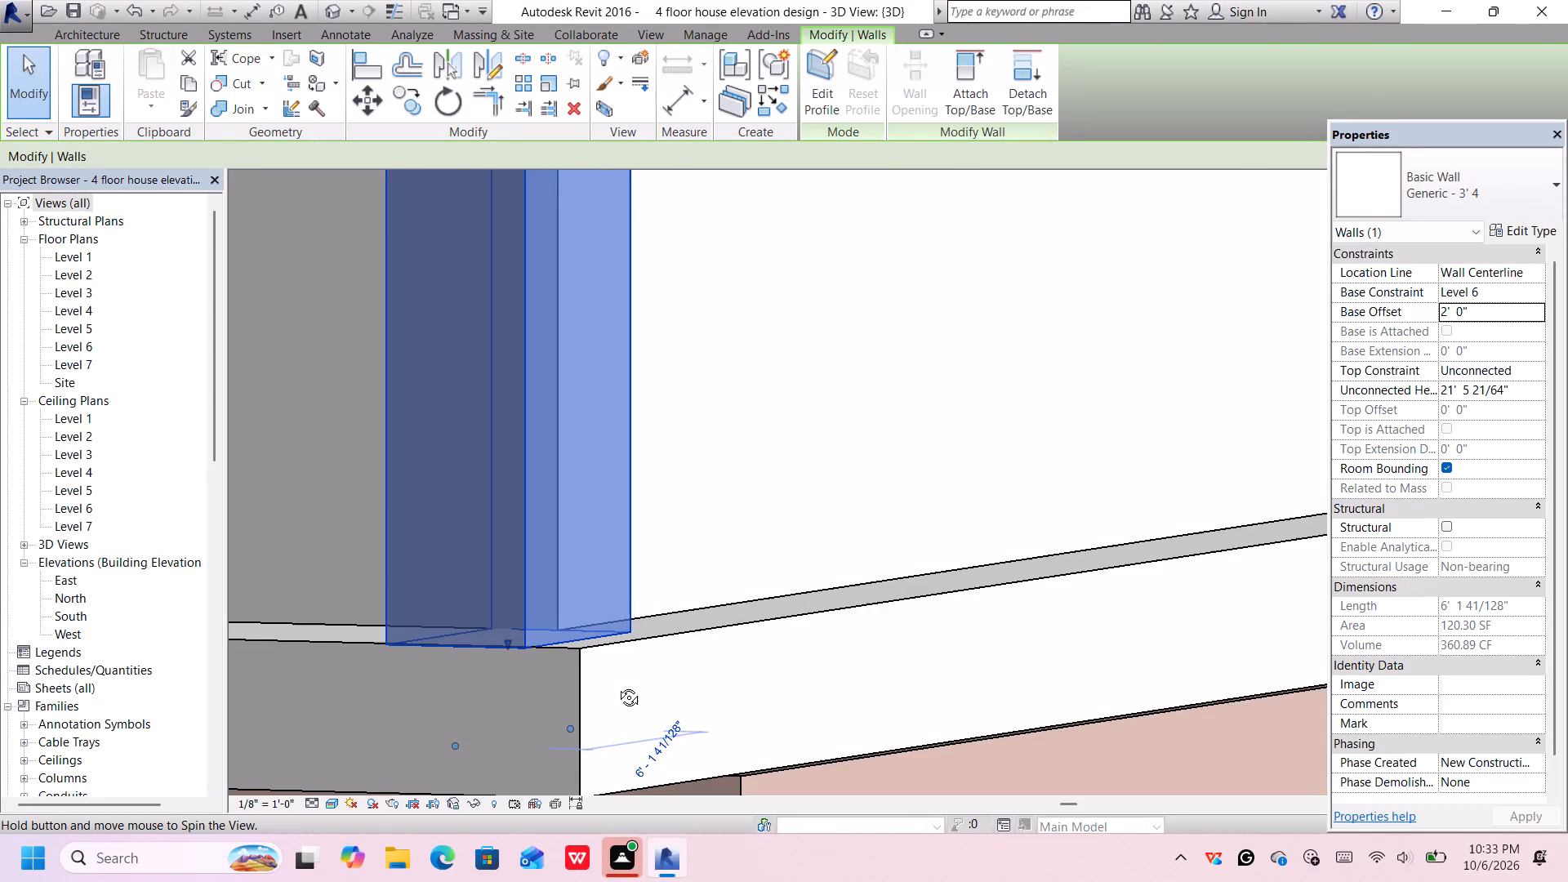
pyautogui.moveTo(617, 685); pyautogui.dragTo(666, 690, button='middle')
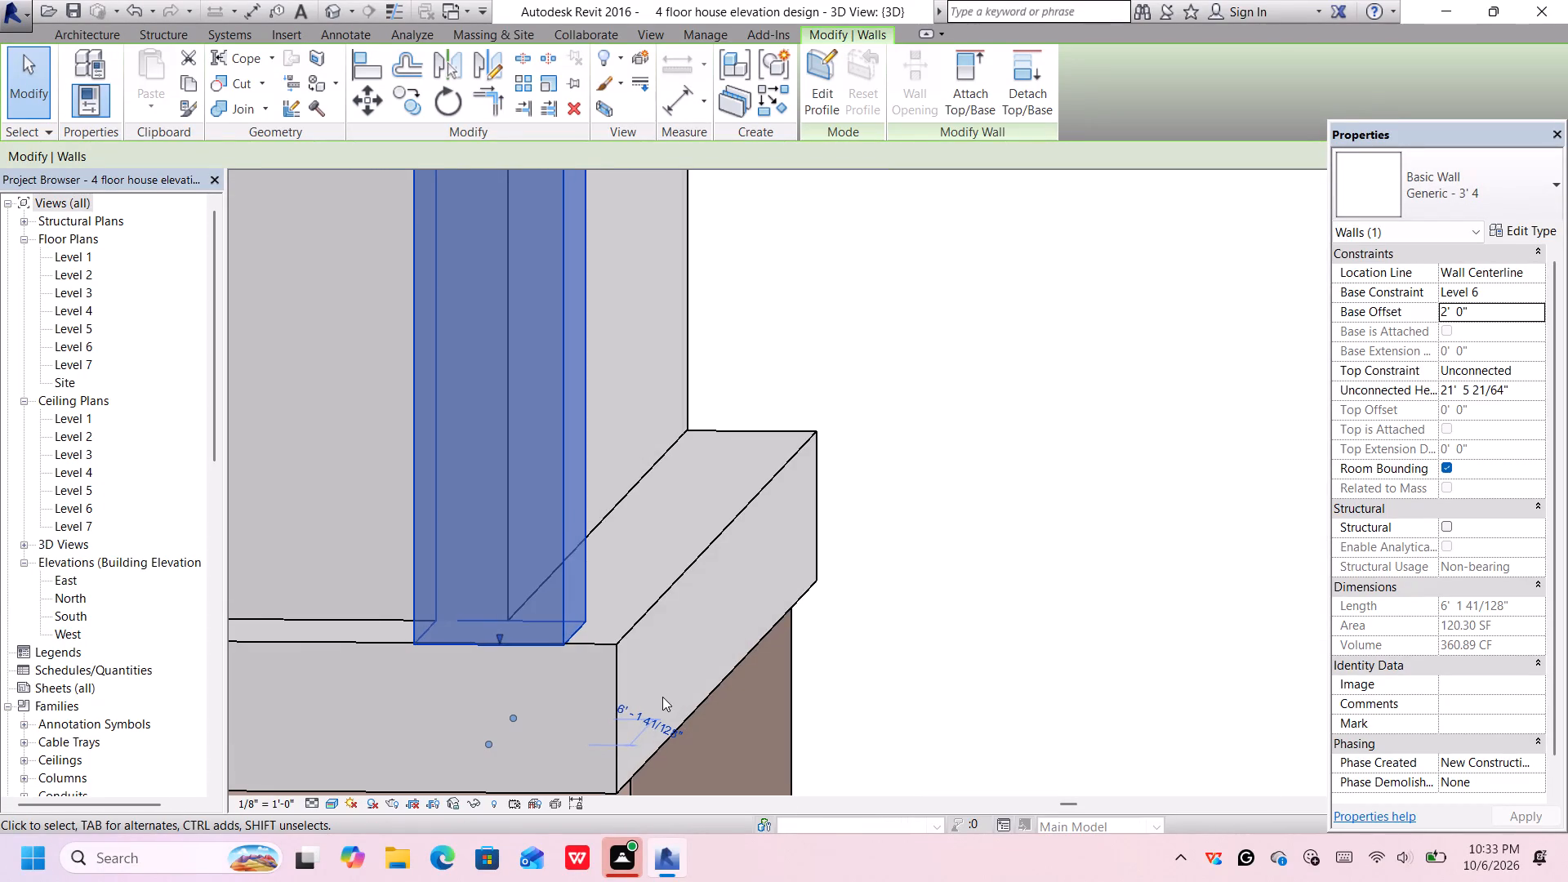
pyautogui.scroll(-4, 666, 687)
pyautogui.press('Right')
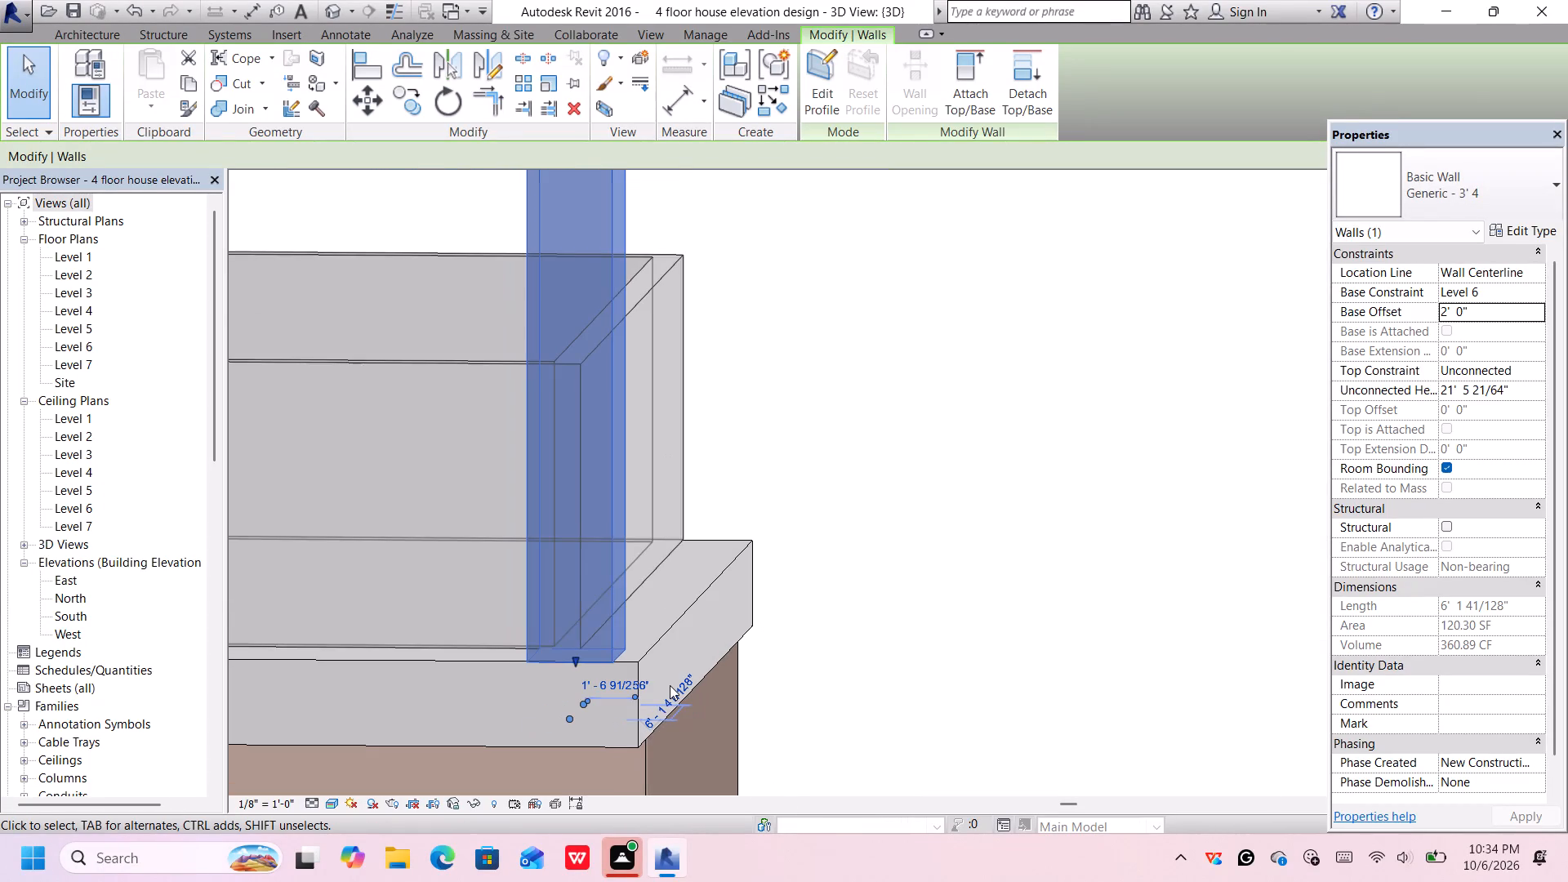
pyautogui.press('Right')
pyautogui.press('Right')
pyautogui.press('Right')
pyautogui.press('Right')
pyautogui.press('Right')
pyautogui.press('Right')
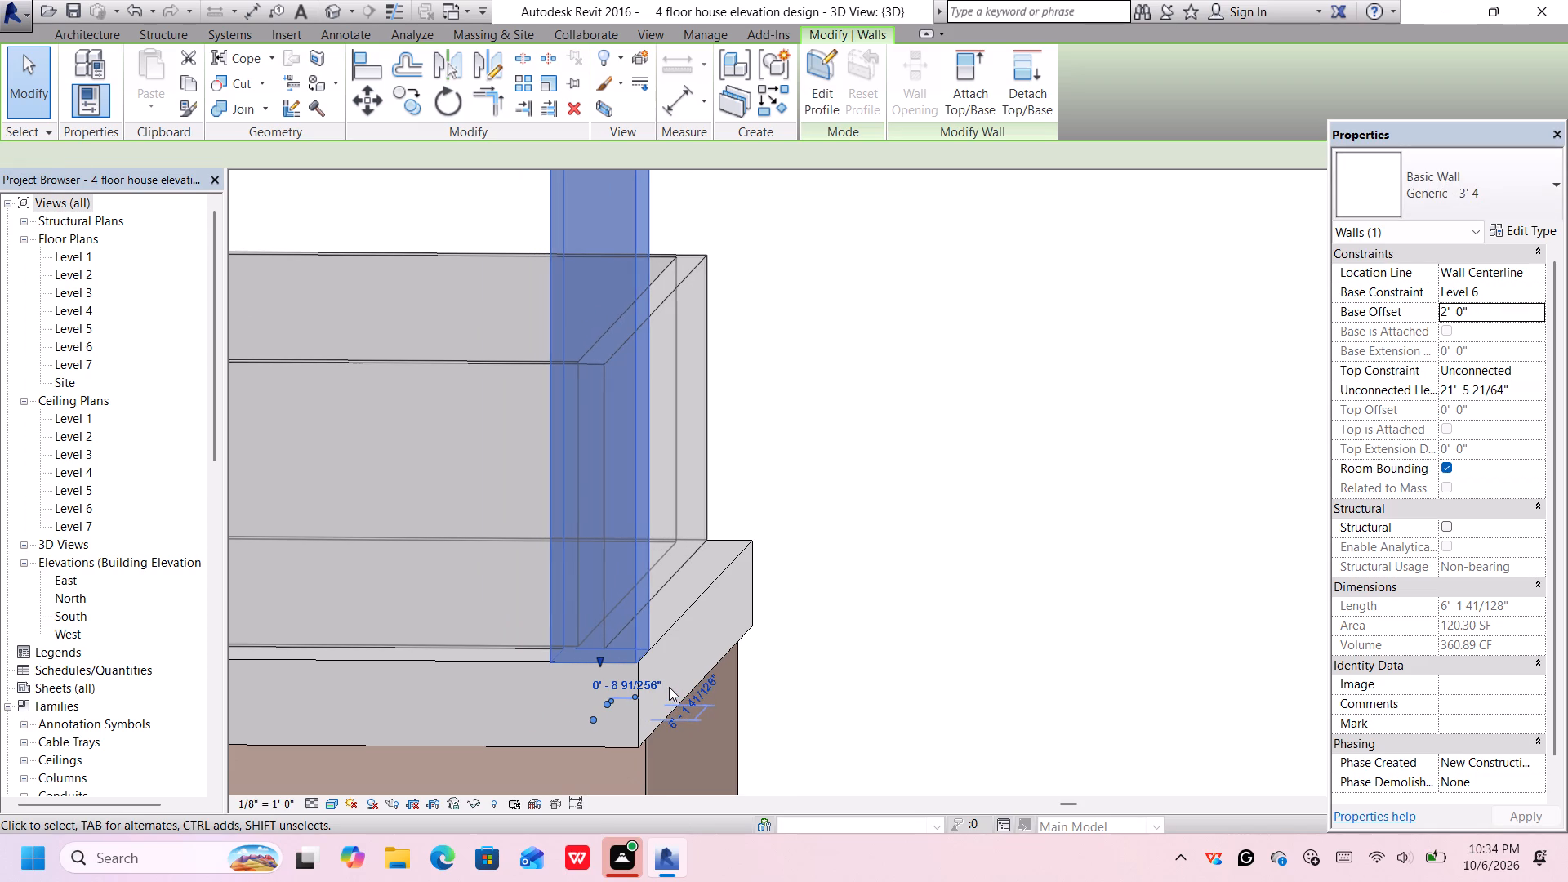
pyautogui.scroll(-1, 791, 534)
pyautogui.moveTo(822, 483); pyautogui.dragTo(830, 501, button='middle')
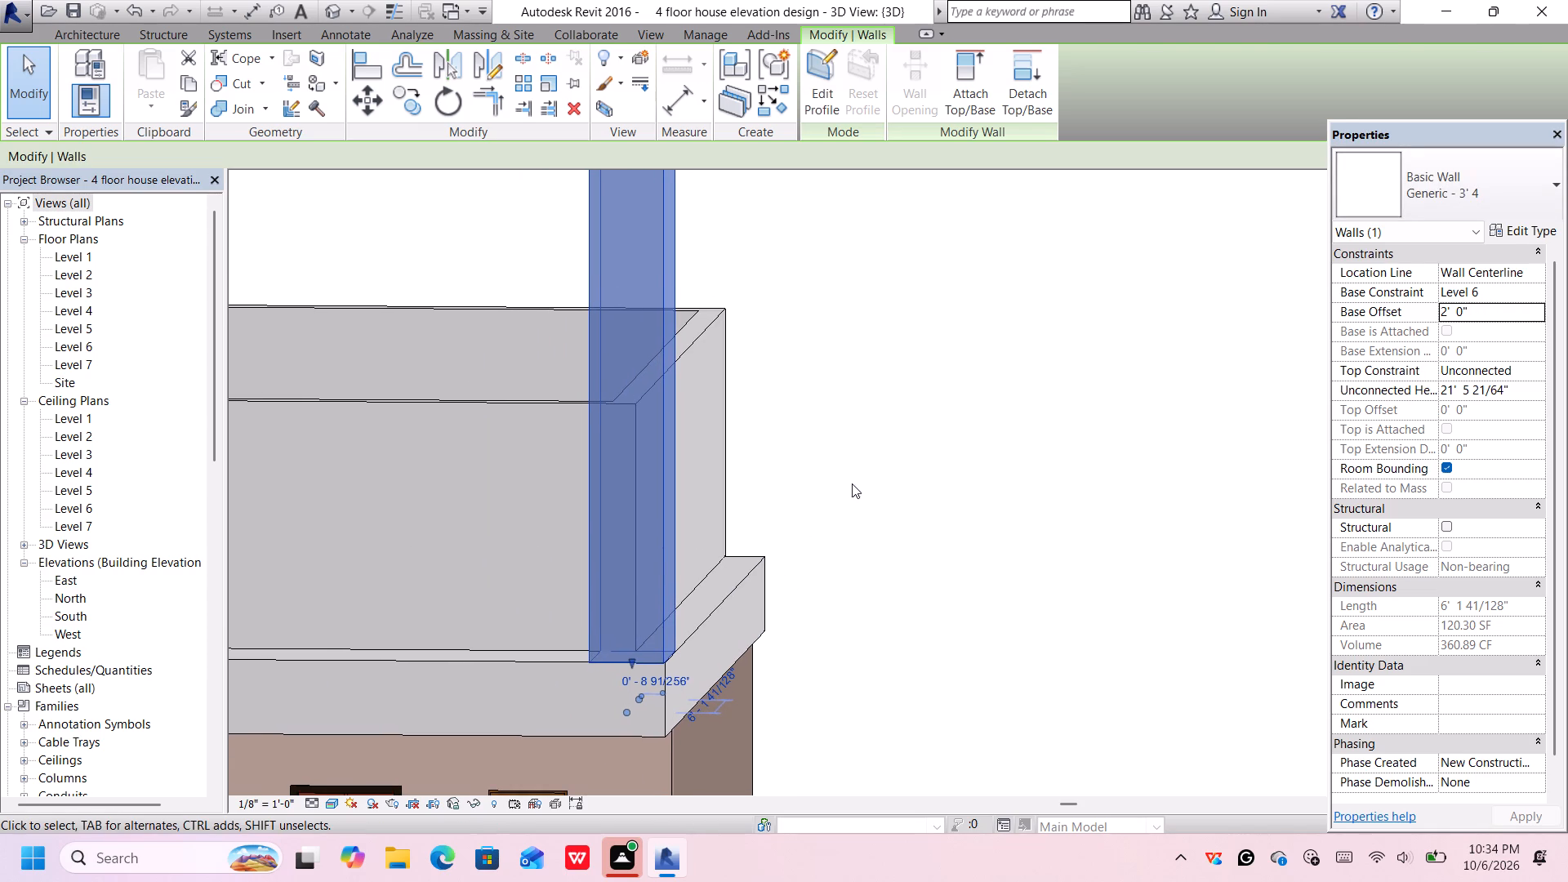
pyautogui.click(852, 483)
# Examine the thick corner wall's height against the rooftop parapet walls, dismissing the Autodesk licence notification.
pyautogui.scroll(-3, 817, 455)
pyautogui.moveTo(817, 454); pyautogui.dragTo(904, 589, button='middle')
pyautogui.scroll(-1, 907, 562)
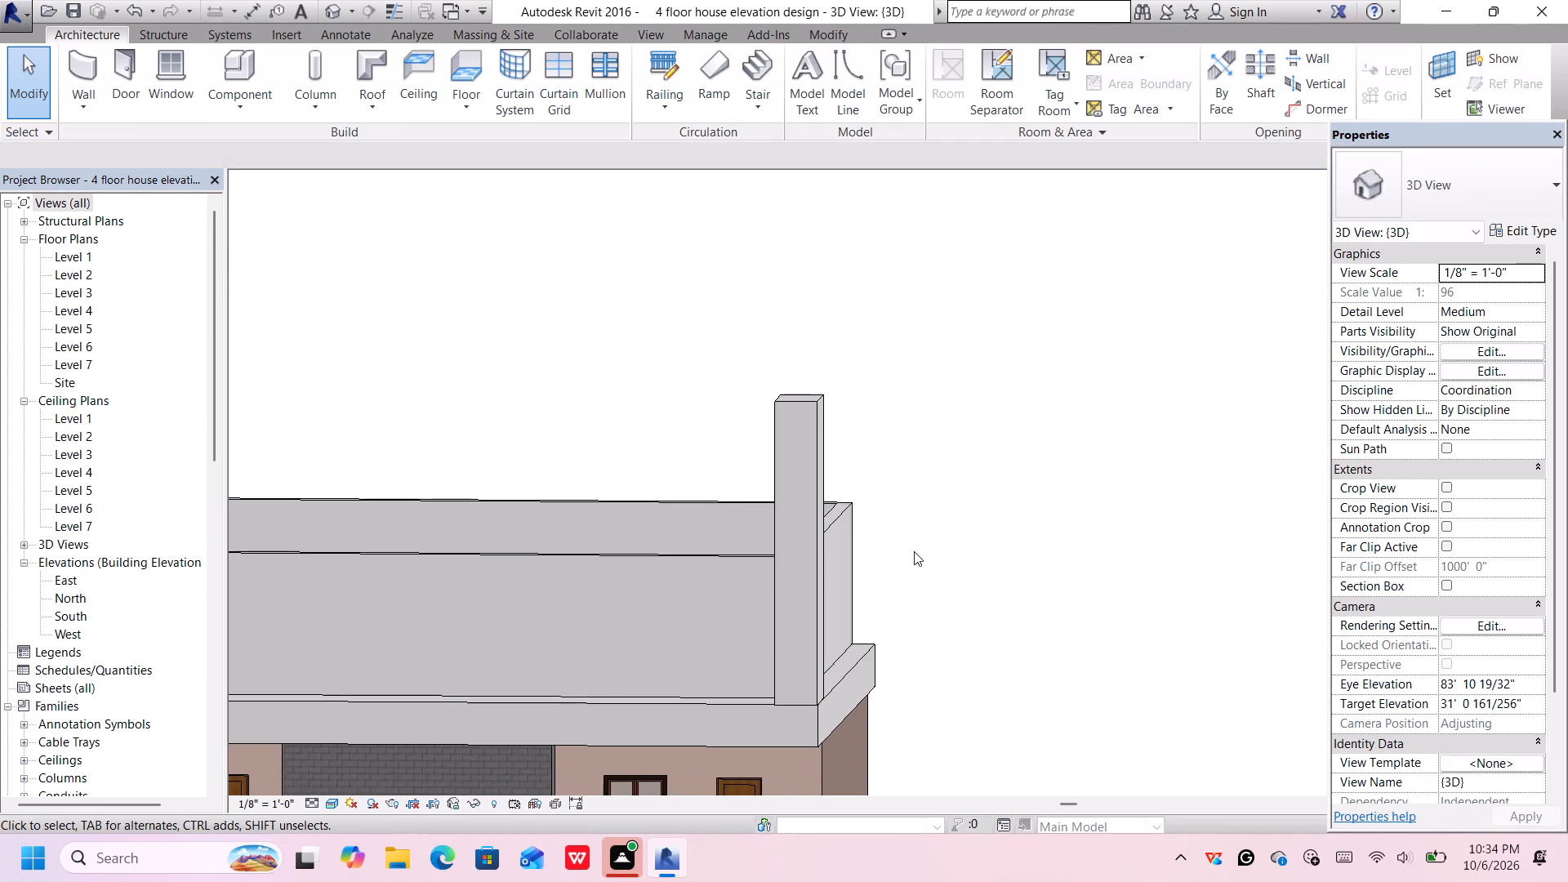
pyautogui.scroll(-2, 925, 545)
pyautogui.moveTo(925, 542); pyautogui.dragTo(1055, 452, button='middle')
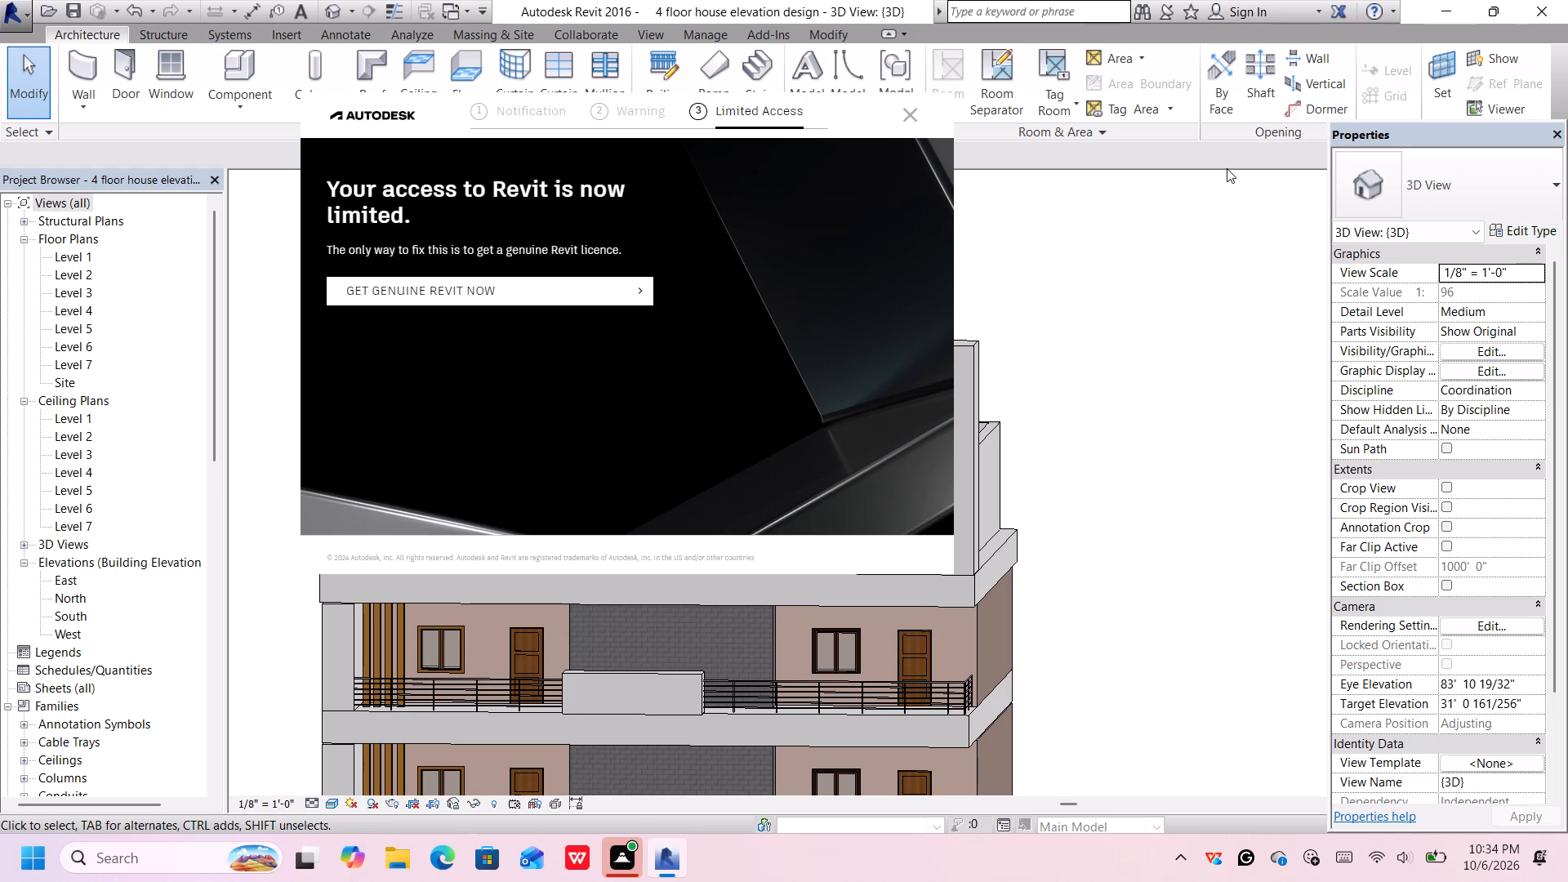
pyautogui.click(906, 114)
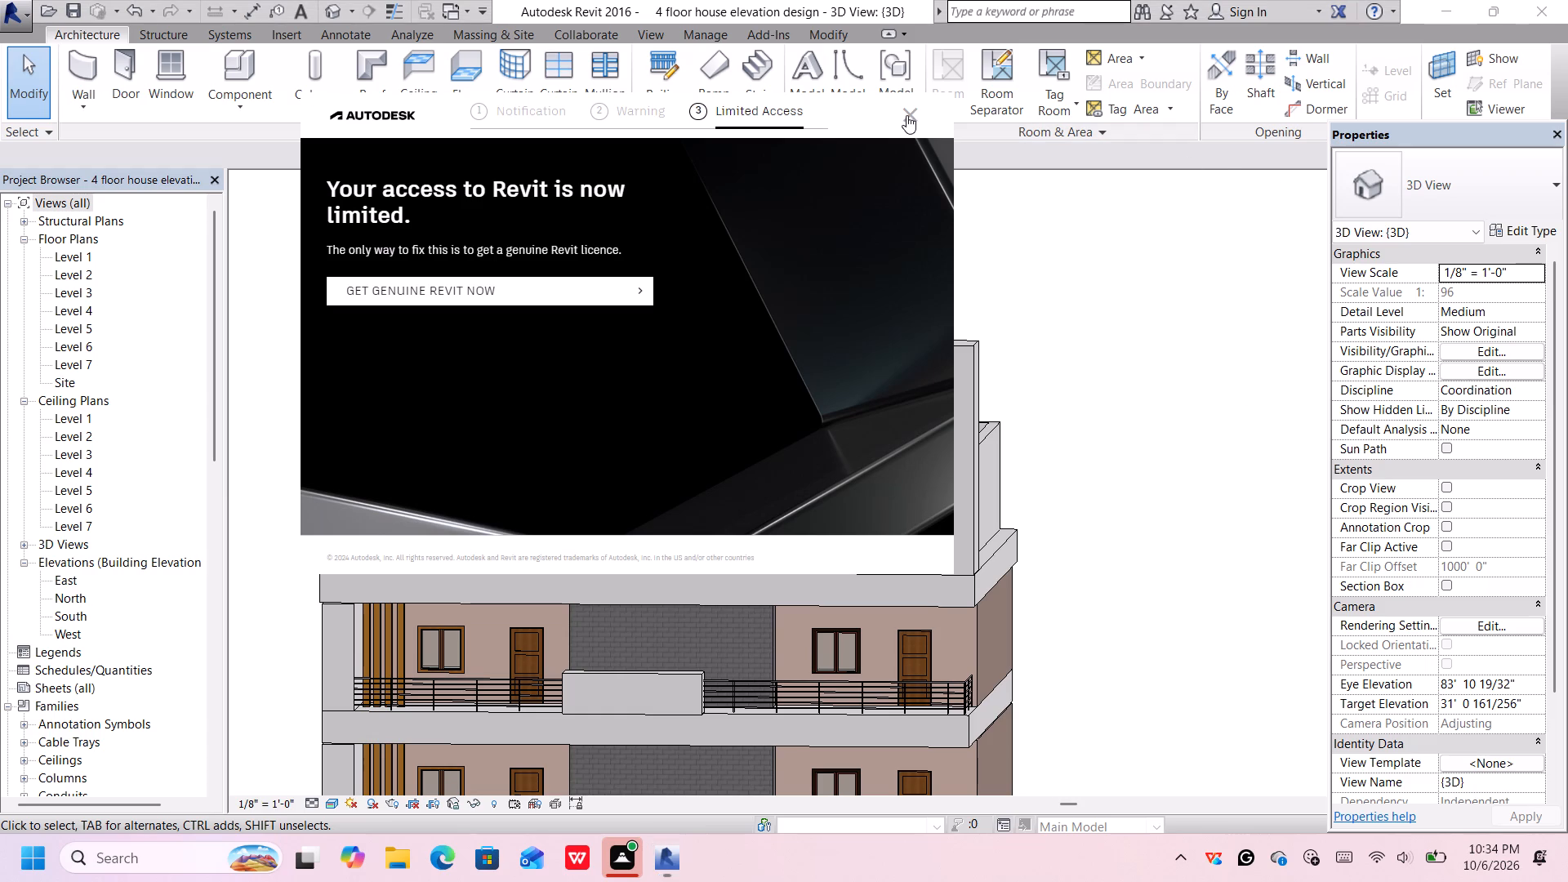
pyautogui.moveTo(1037, 333); pyautogui.dragTo(1022, 311, button='middle')
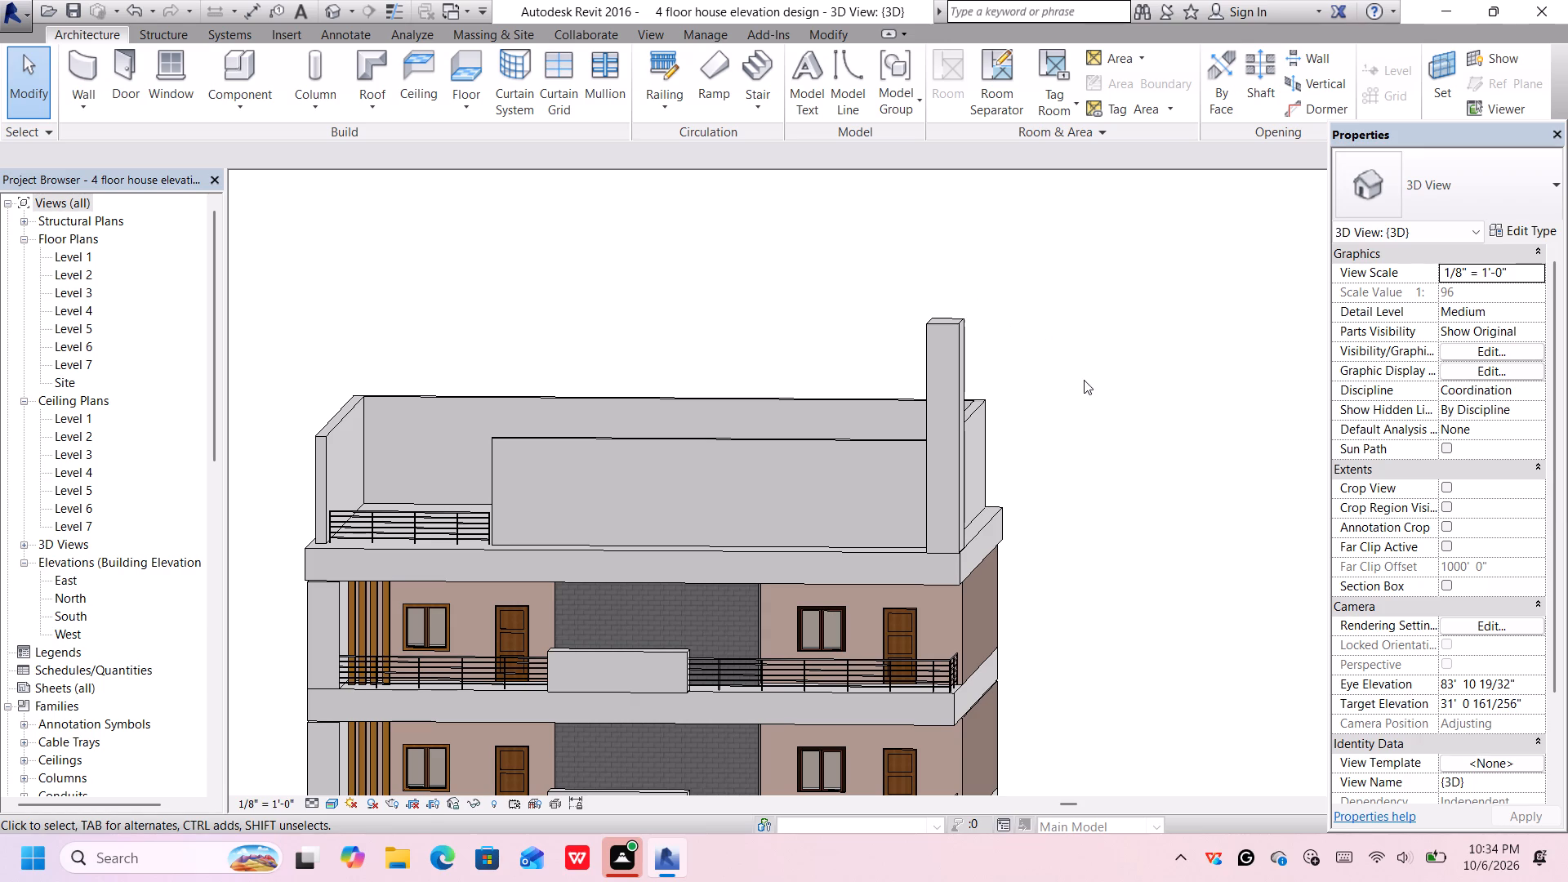
pyautogui.moveTo(1084, 380); pyautogui.dragTo(1022, 398, button='middle')
pyautogui.keyDown('shift'); pyautogui.moveTo(1024, 400); pyautogui.dragTo(1020, 406, button='middle'); pyautogui.keyUp('shift')
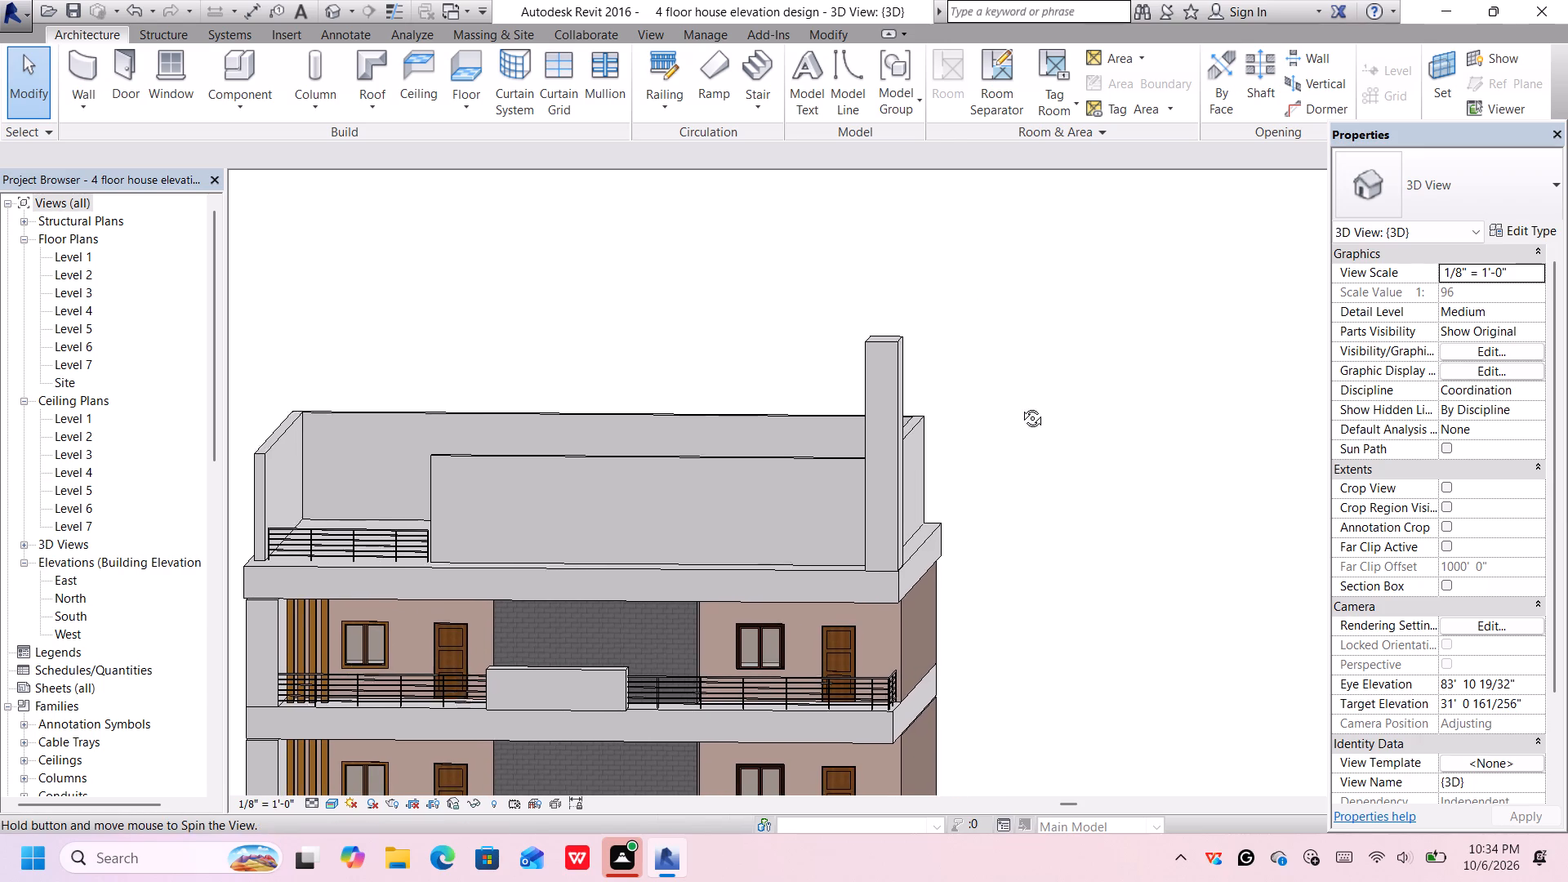
pyautogui.keyDown('shift'); pyautogui.moveTo(1020, 406); pyautogui.dragTo(900, 458, button='middle'); pyautogui.keyUp('shift')
pyautogui.moveTo(1121, 474); pyautogui.dragTo(1067, 463, button='middle')
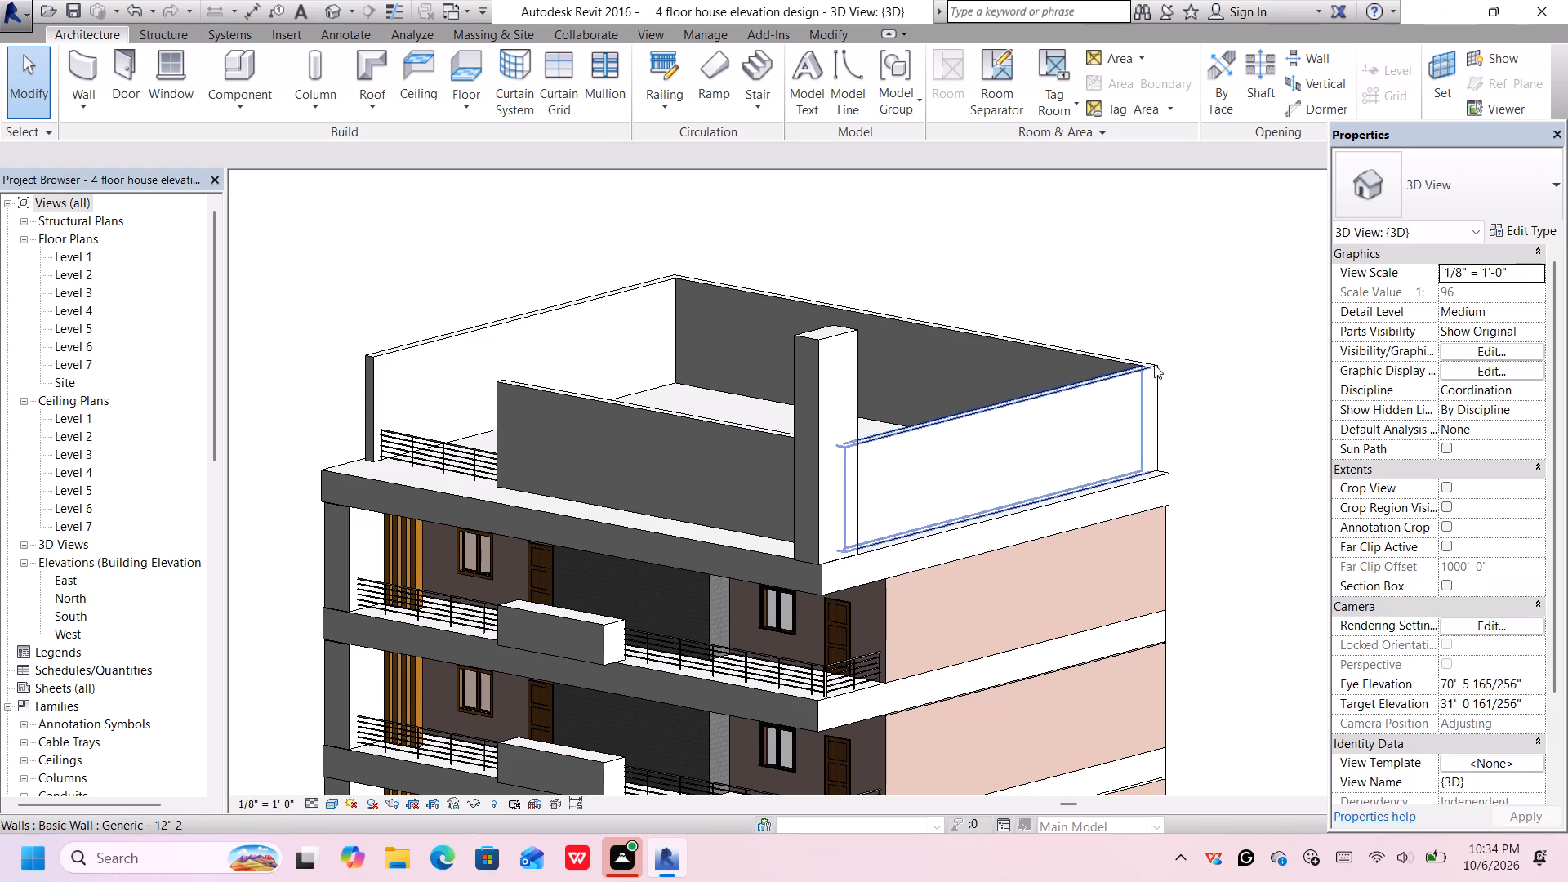
pyautogui.moveTo(1187, 343); pyautogui.dragTo(1183, 399, button='middle')
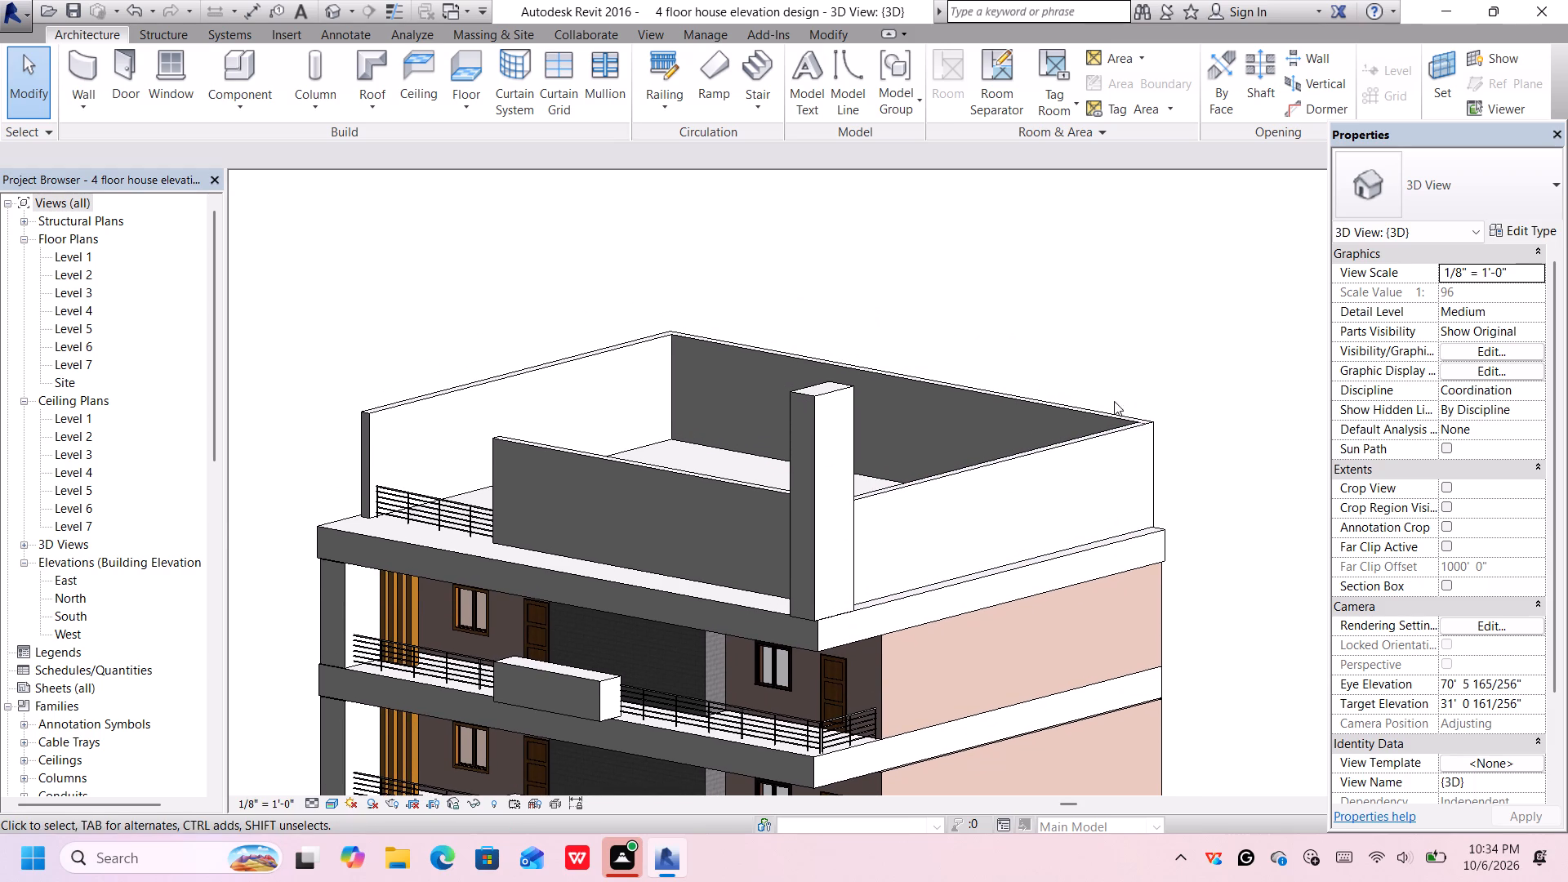
pyautogui.scroll(1, 1027, 424)
pyautogui.scroll(1, 816, 447)
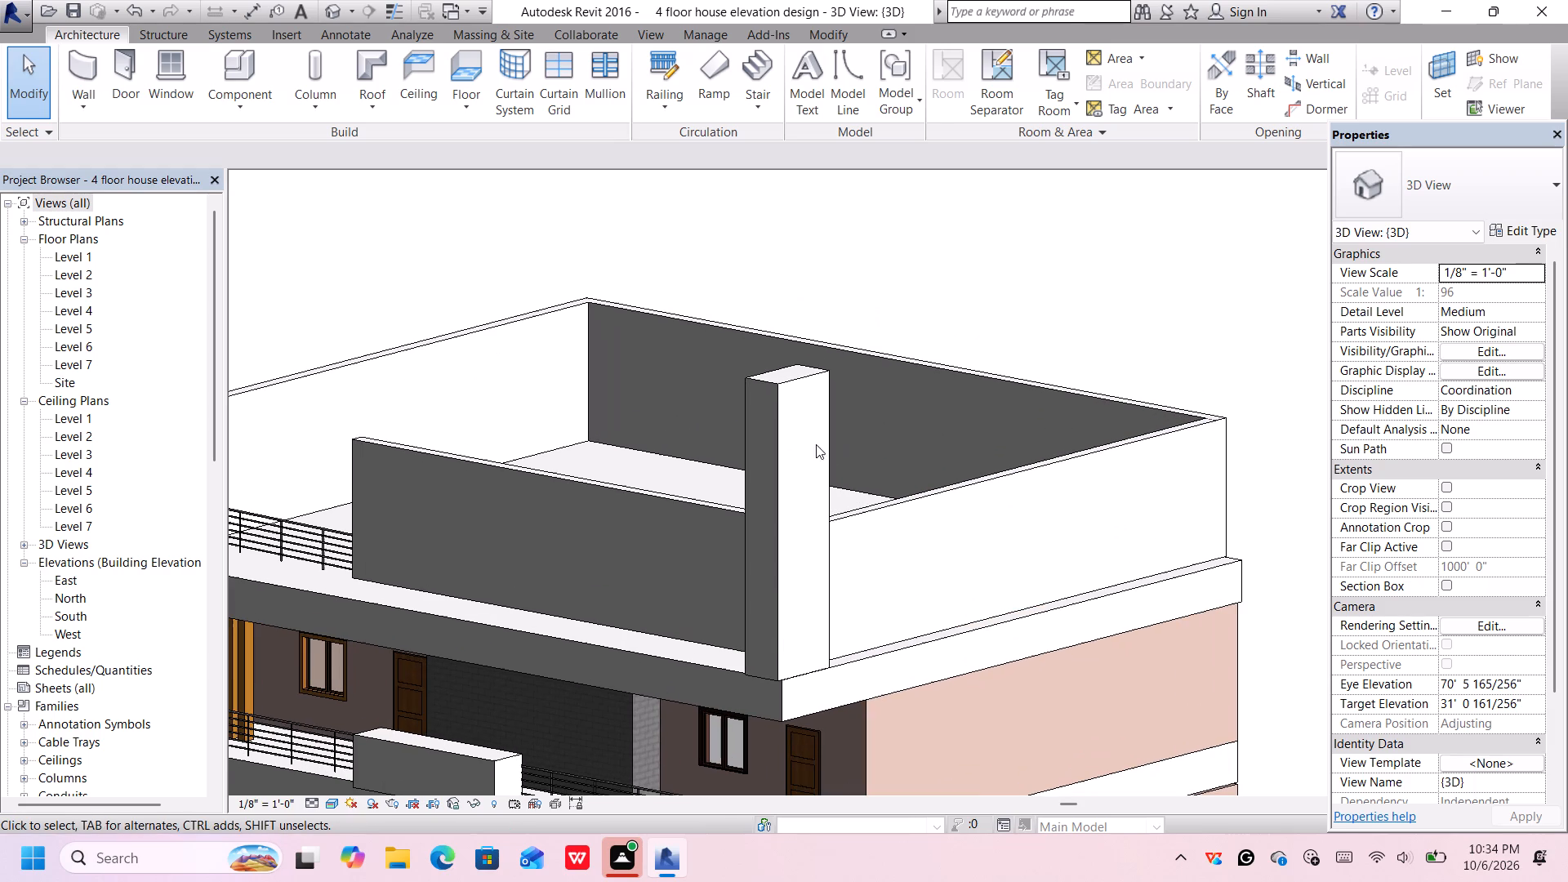
# Lower the top of the thick corner wall to an unconnected height of about 10' 0", near the top of the adjoining parapets.
pyautogui.click(784, 372)
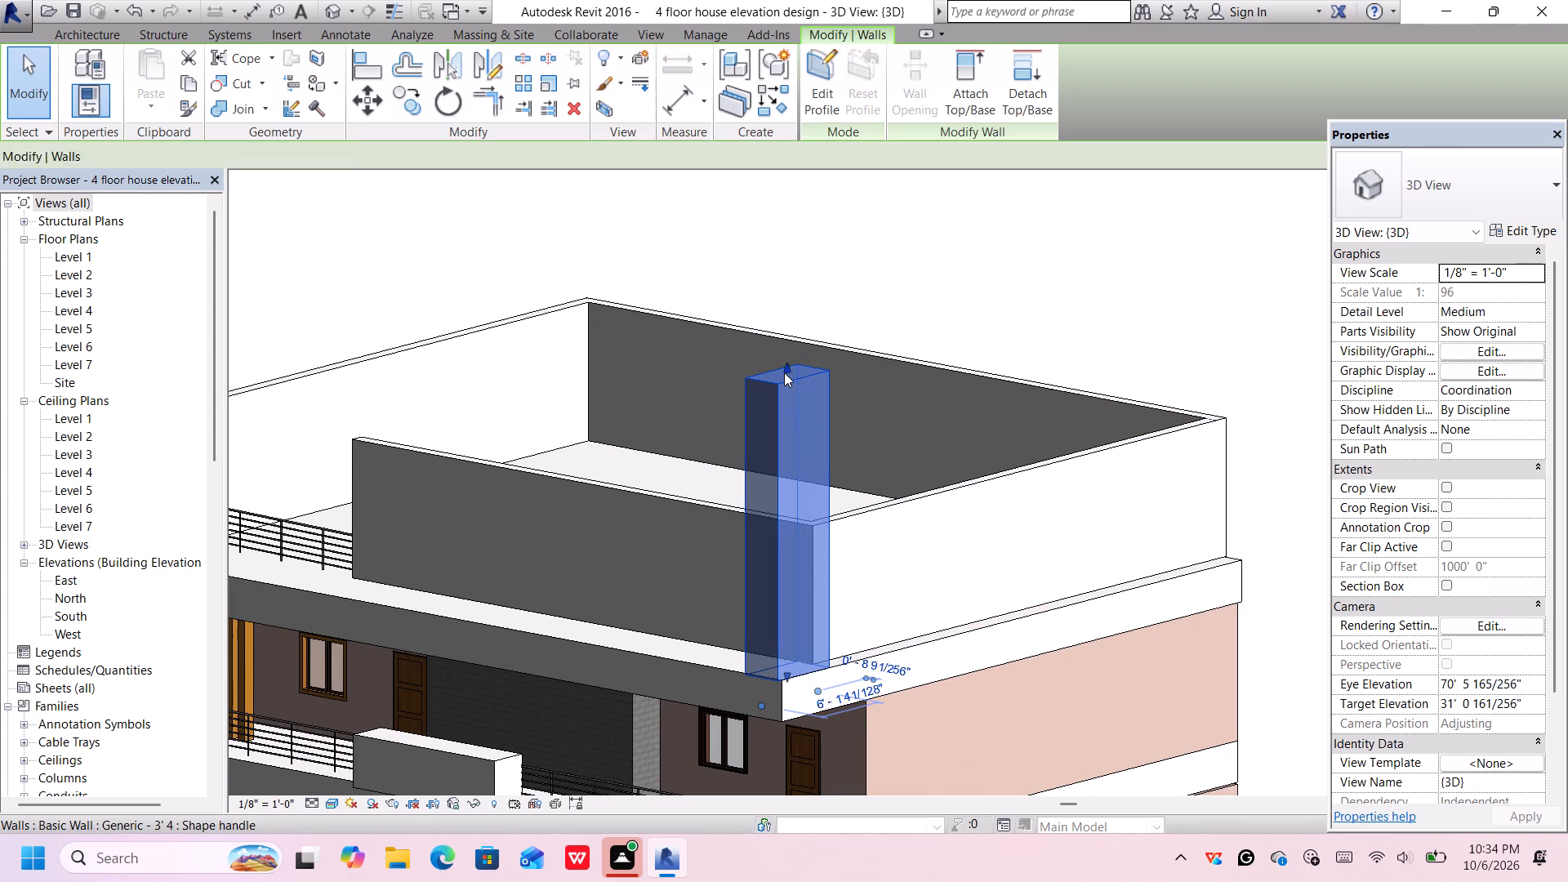
pyautogui.moveTo(787, 363); pyautogui.dragTo(814, 528)
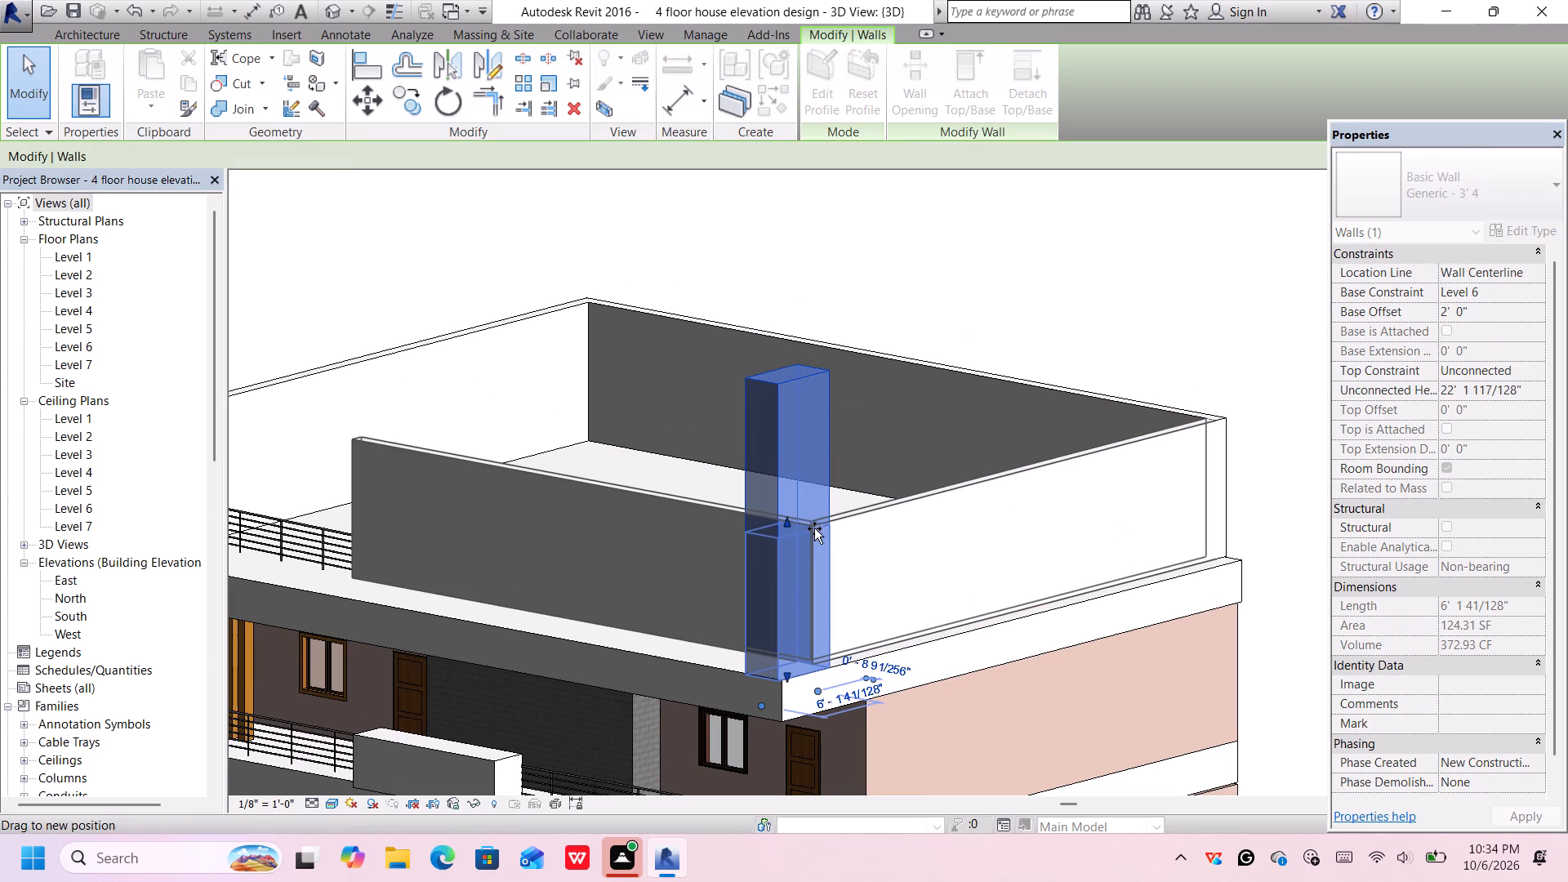
pyautogui.moveTo(814, 528); pyautogui.dragTo(811, 532)
pyautogui.scroll(6, 846, 542)
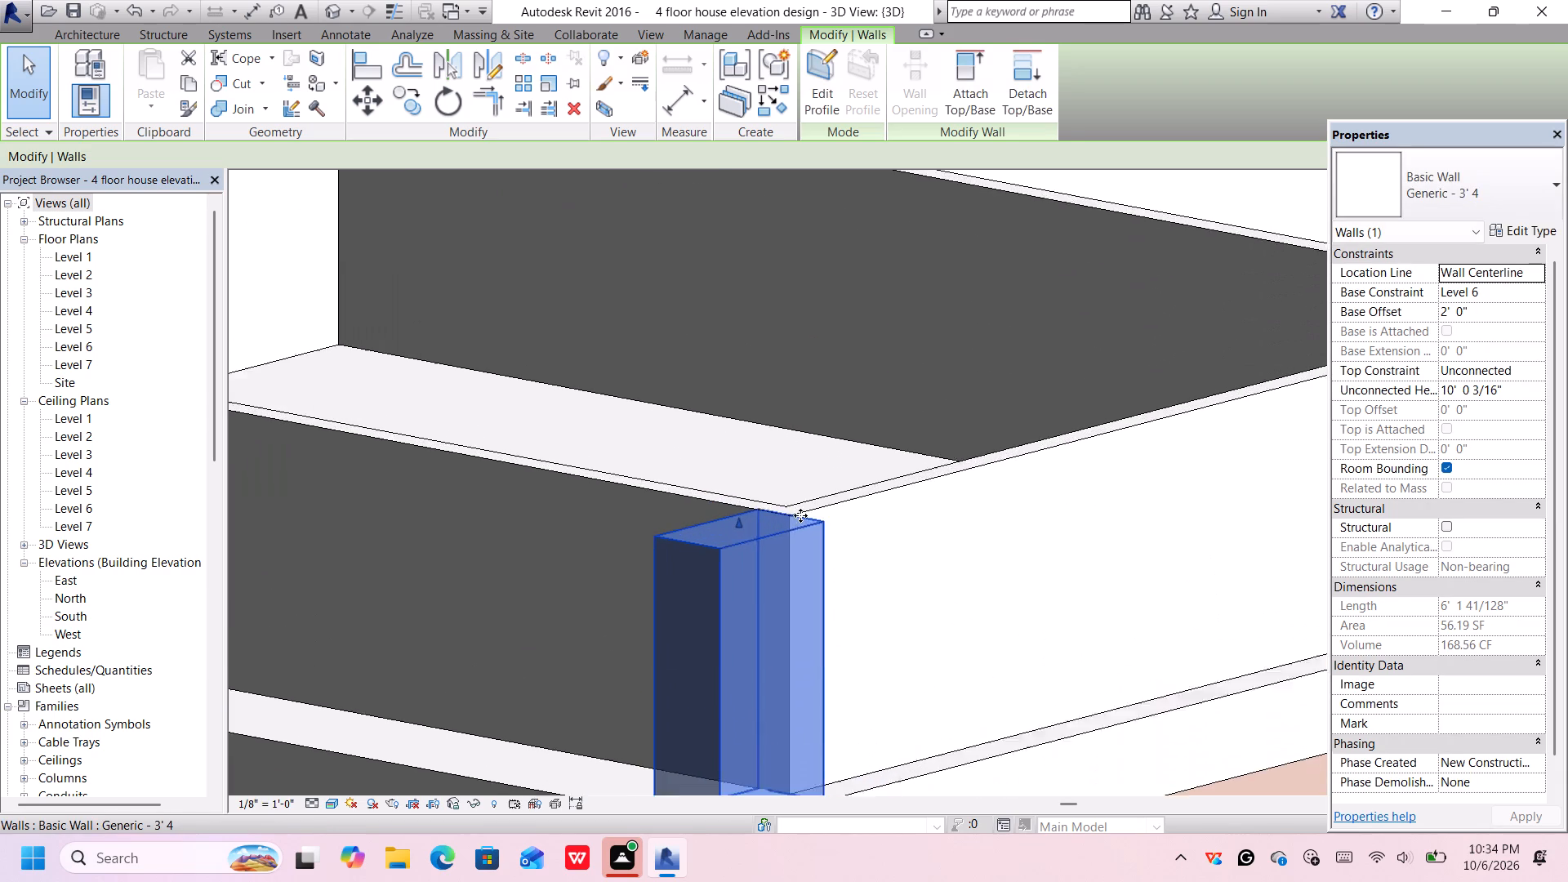
pyautogui.scroll(4, 800, 515)
pyautogui.scroll(-9, 803, 515)
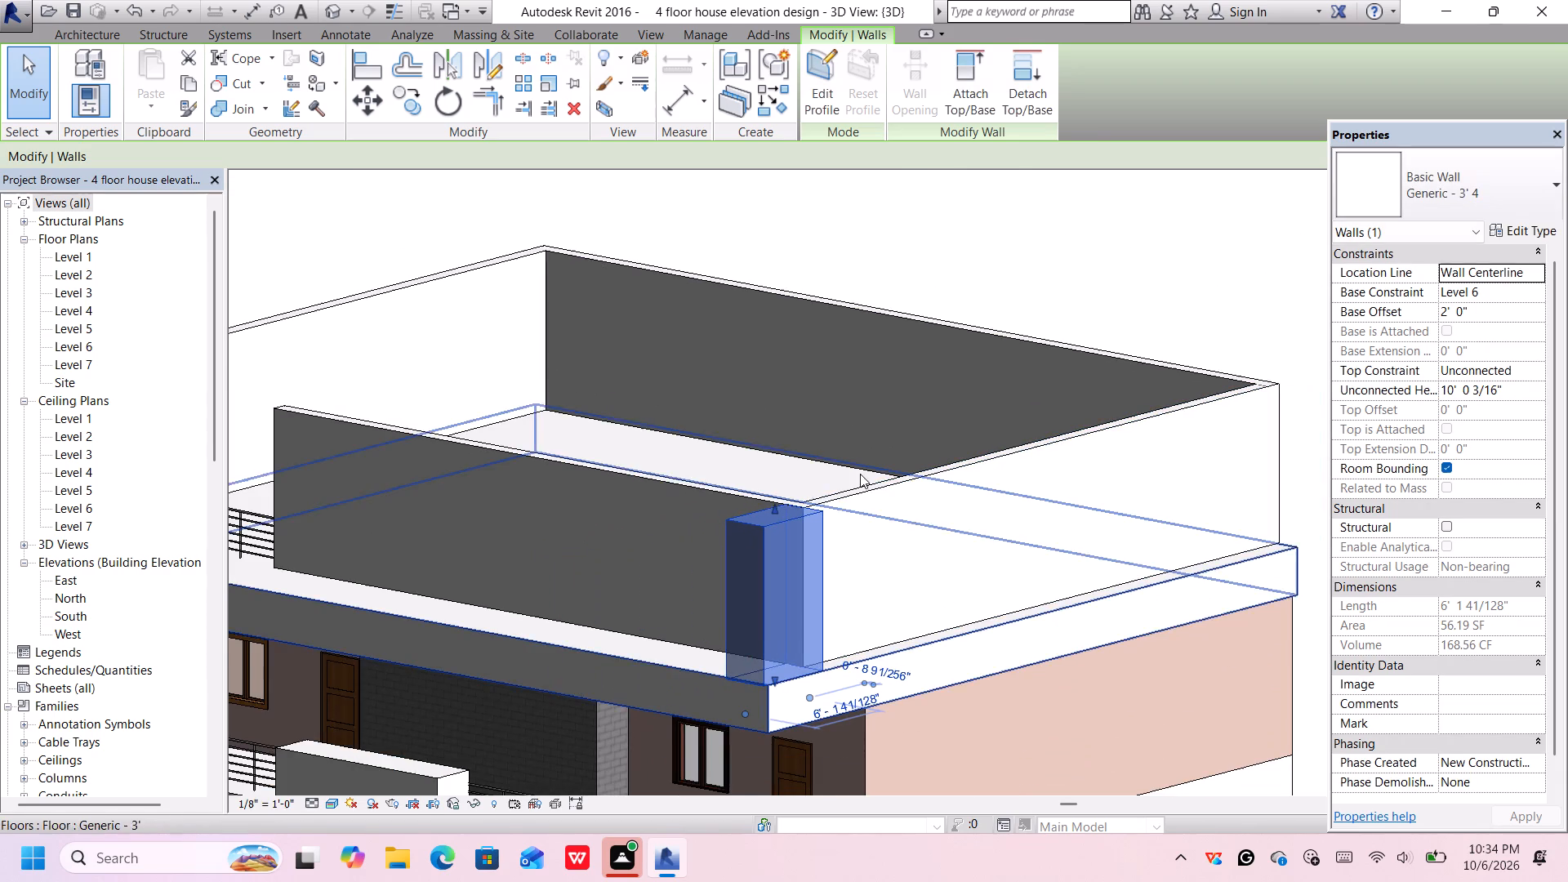
pyautogui.moveTo(861, 475); pyautogui.dragTo(827, 499, button='middle')
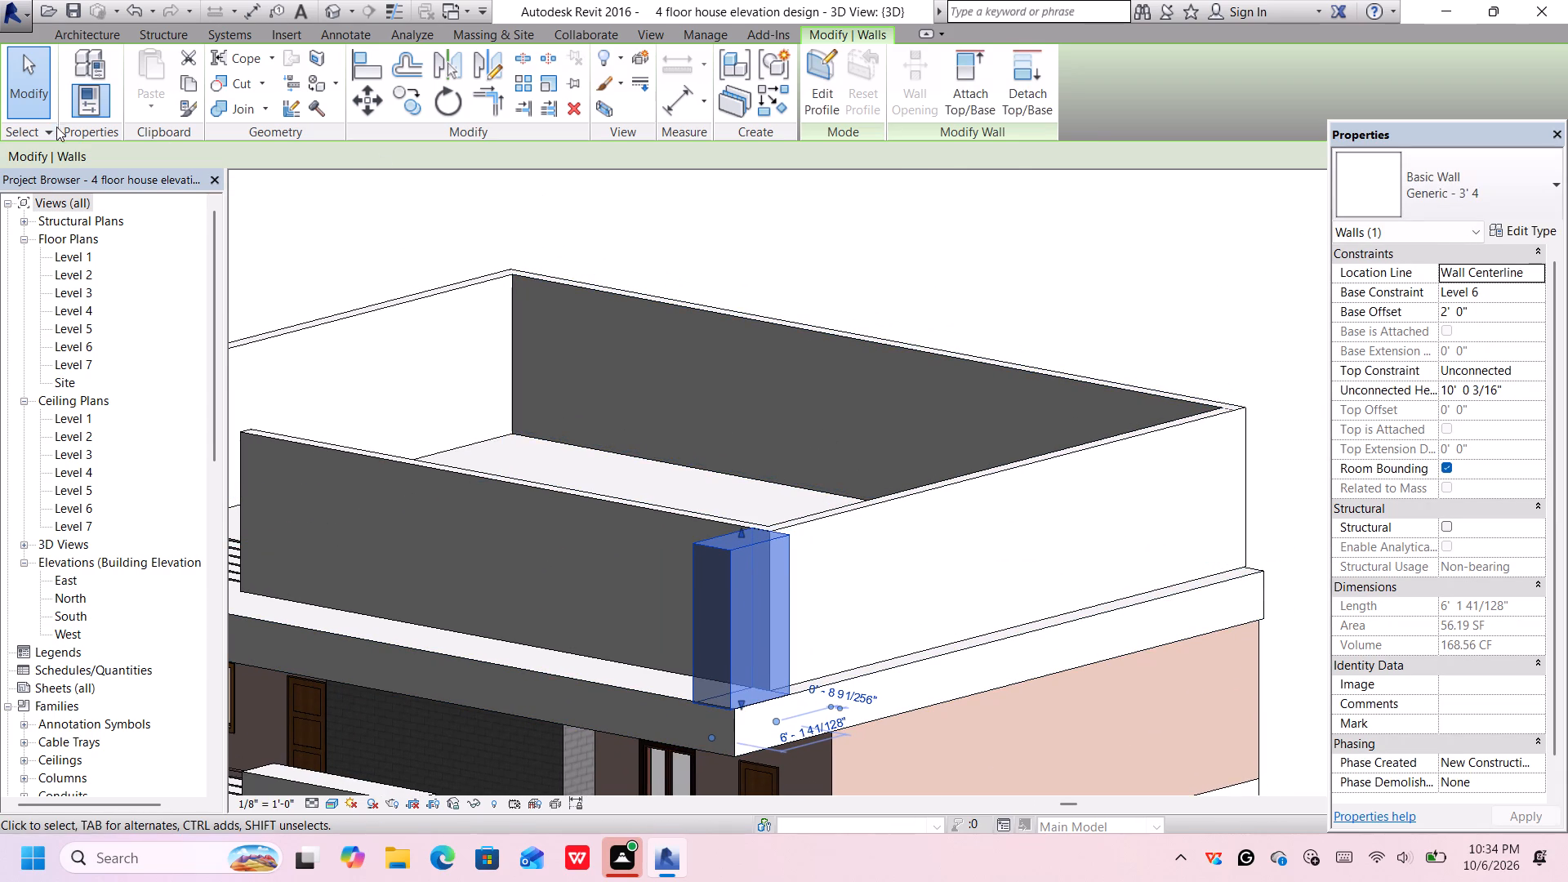
# Start a new wall with the Basic Wall type Generic - 3' 4.
pyautogui.click(74, 46)
pyautogui.click(85, 35)
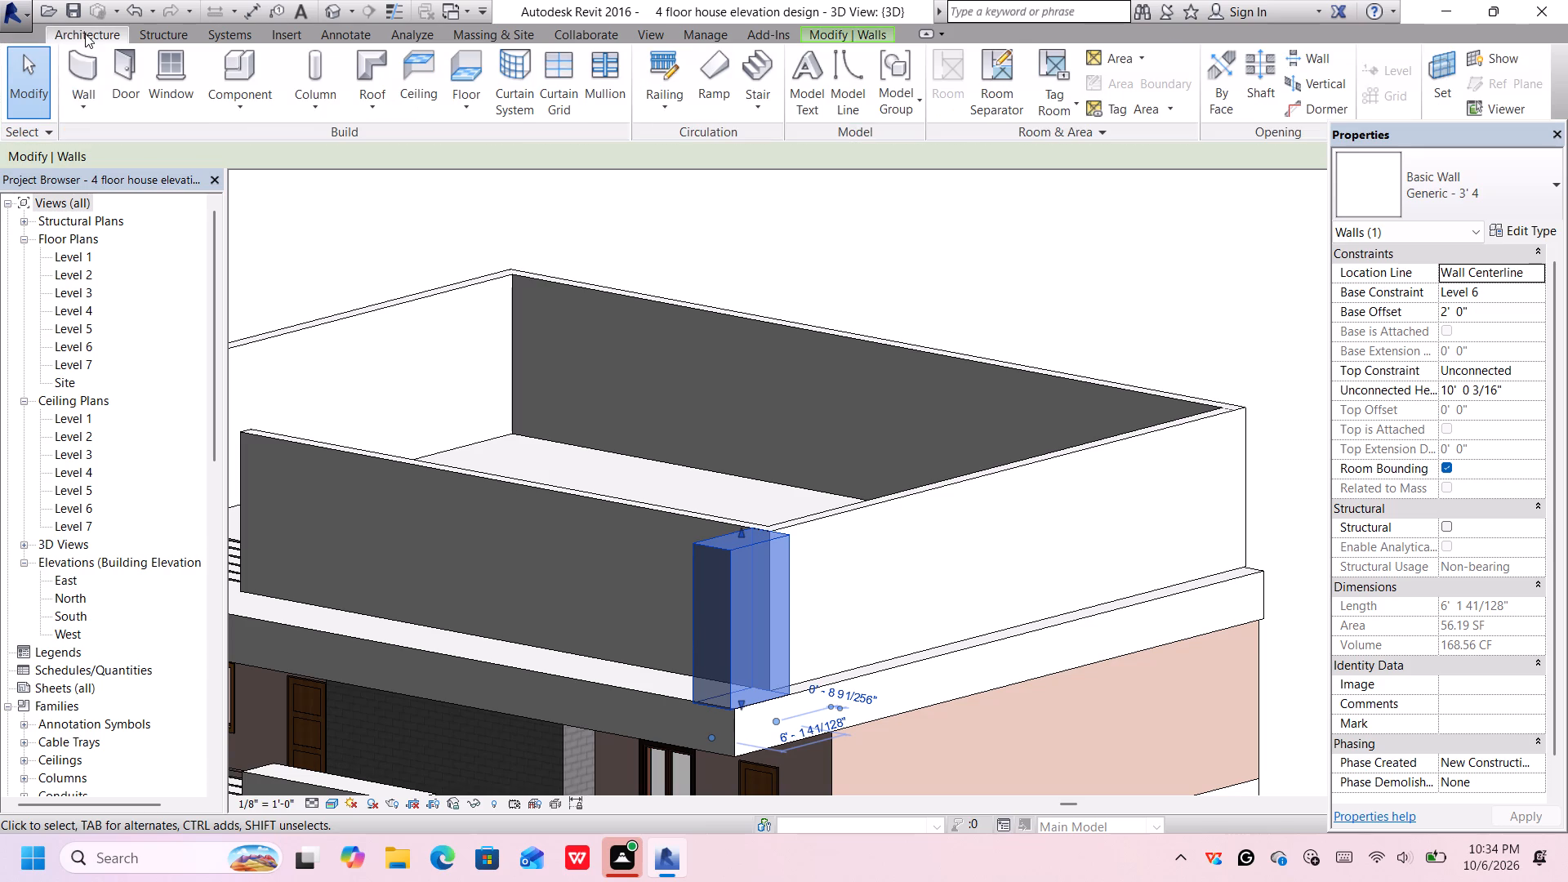
pyautogui.click(77, 68)
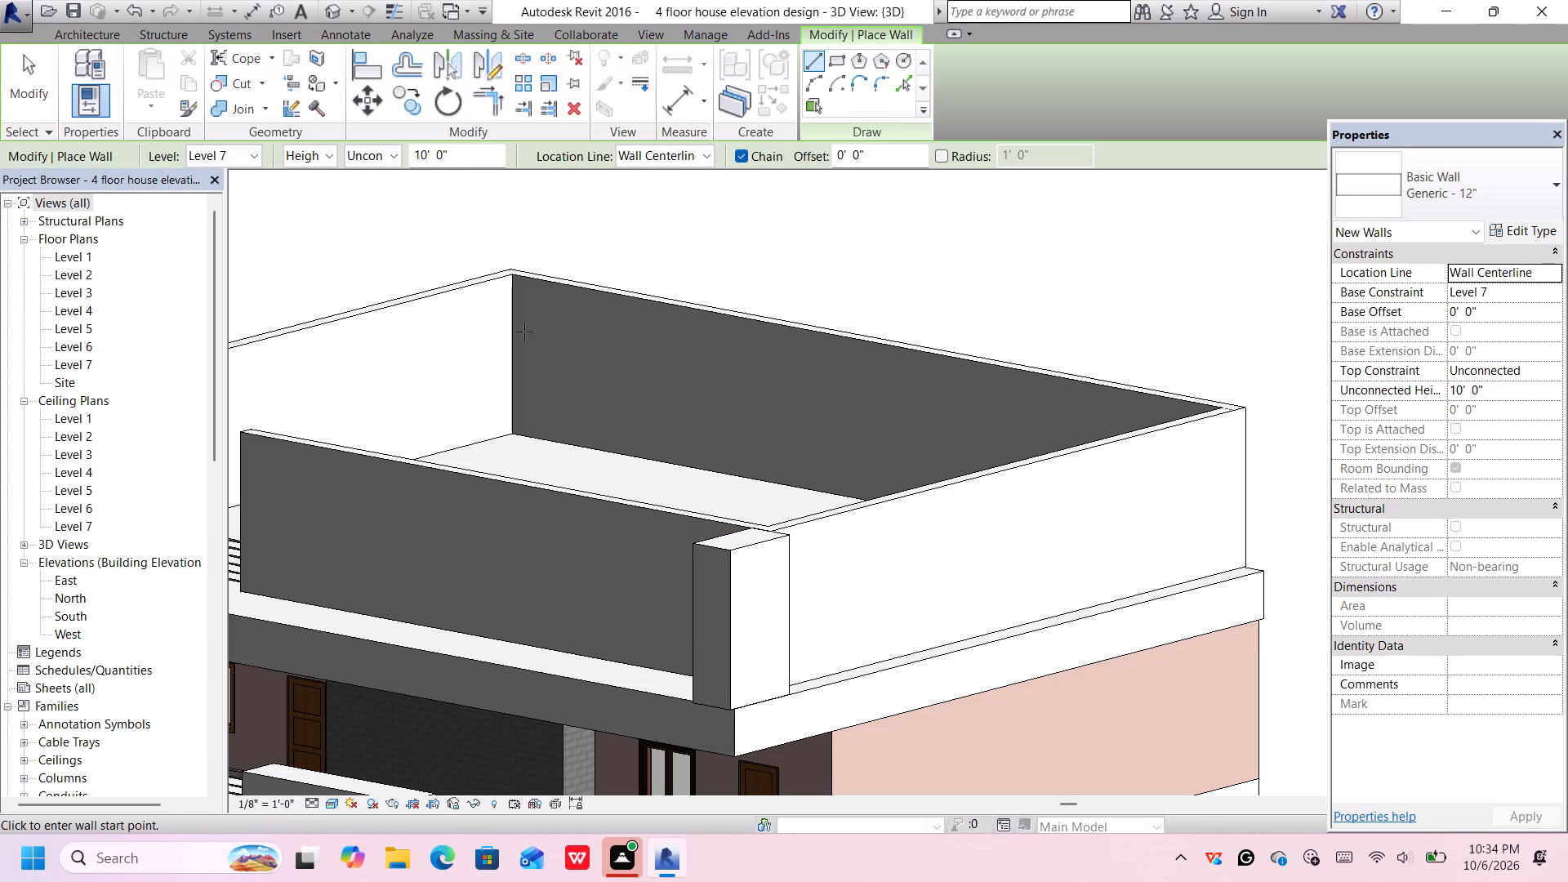
pyautogui.click(1379, 196)
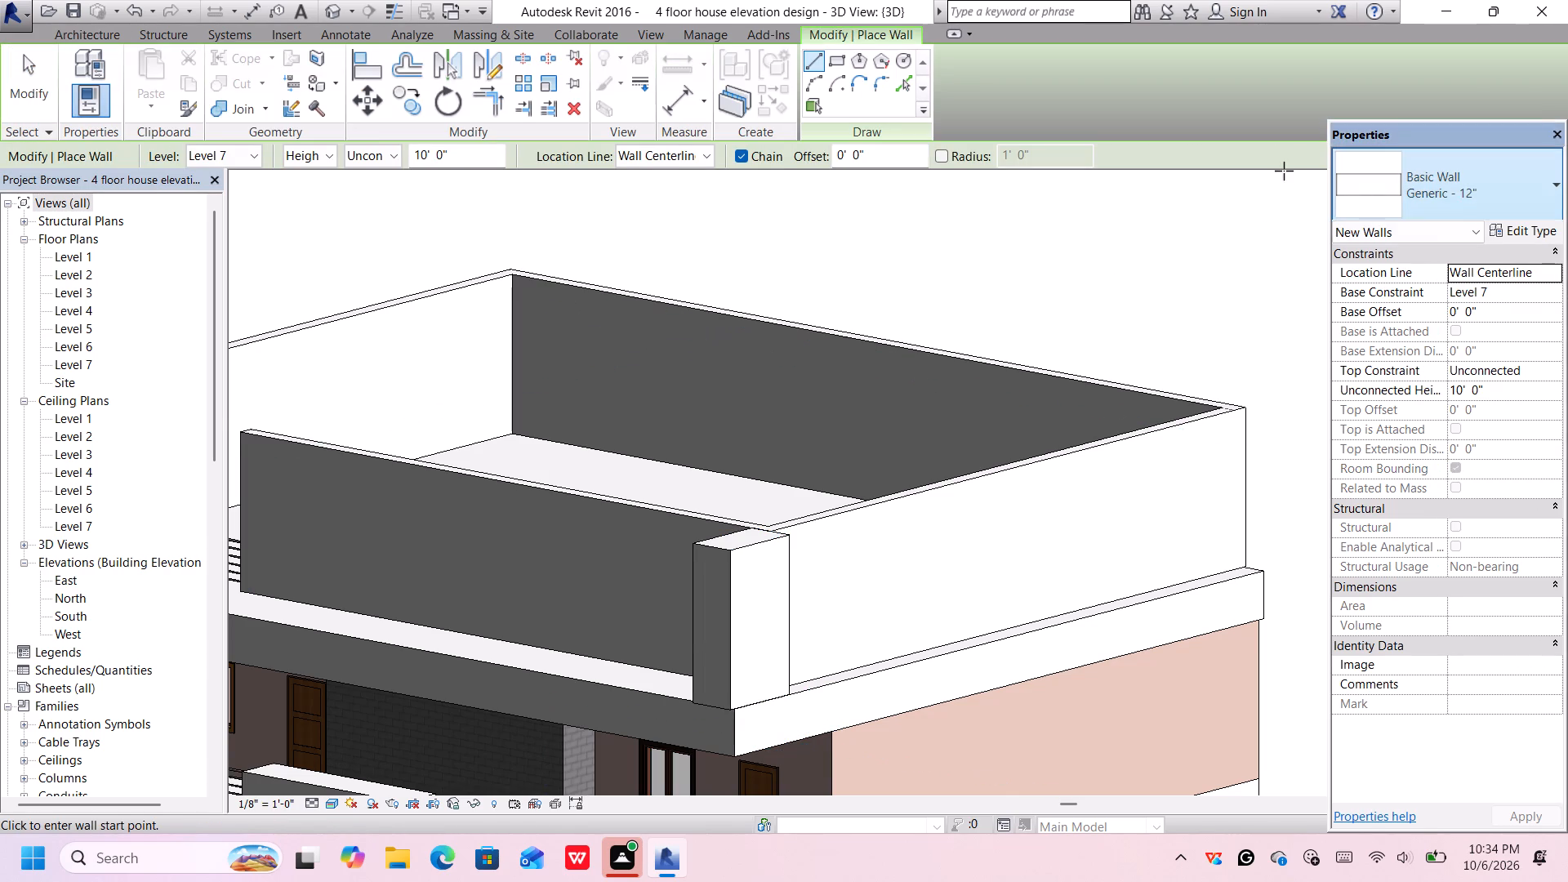
pyautogui.scroll(7, 1357, 319)
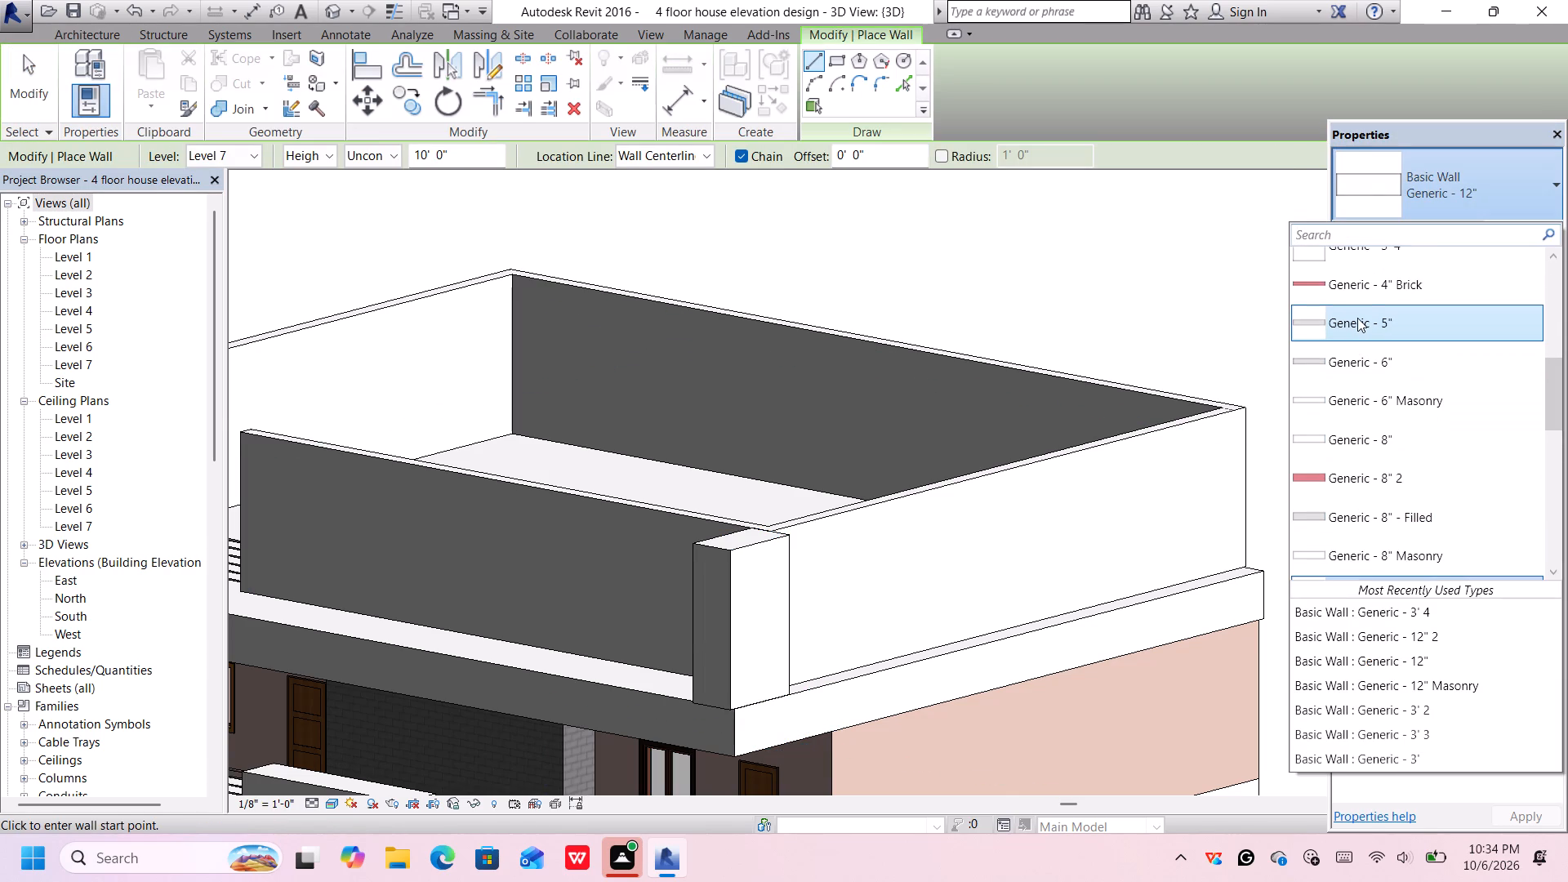
pyautogui.scroll(3, 1367, 332)
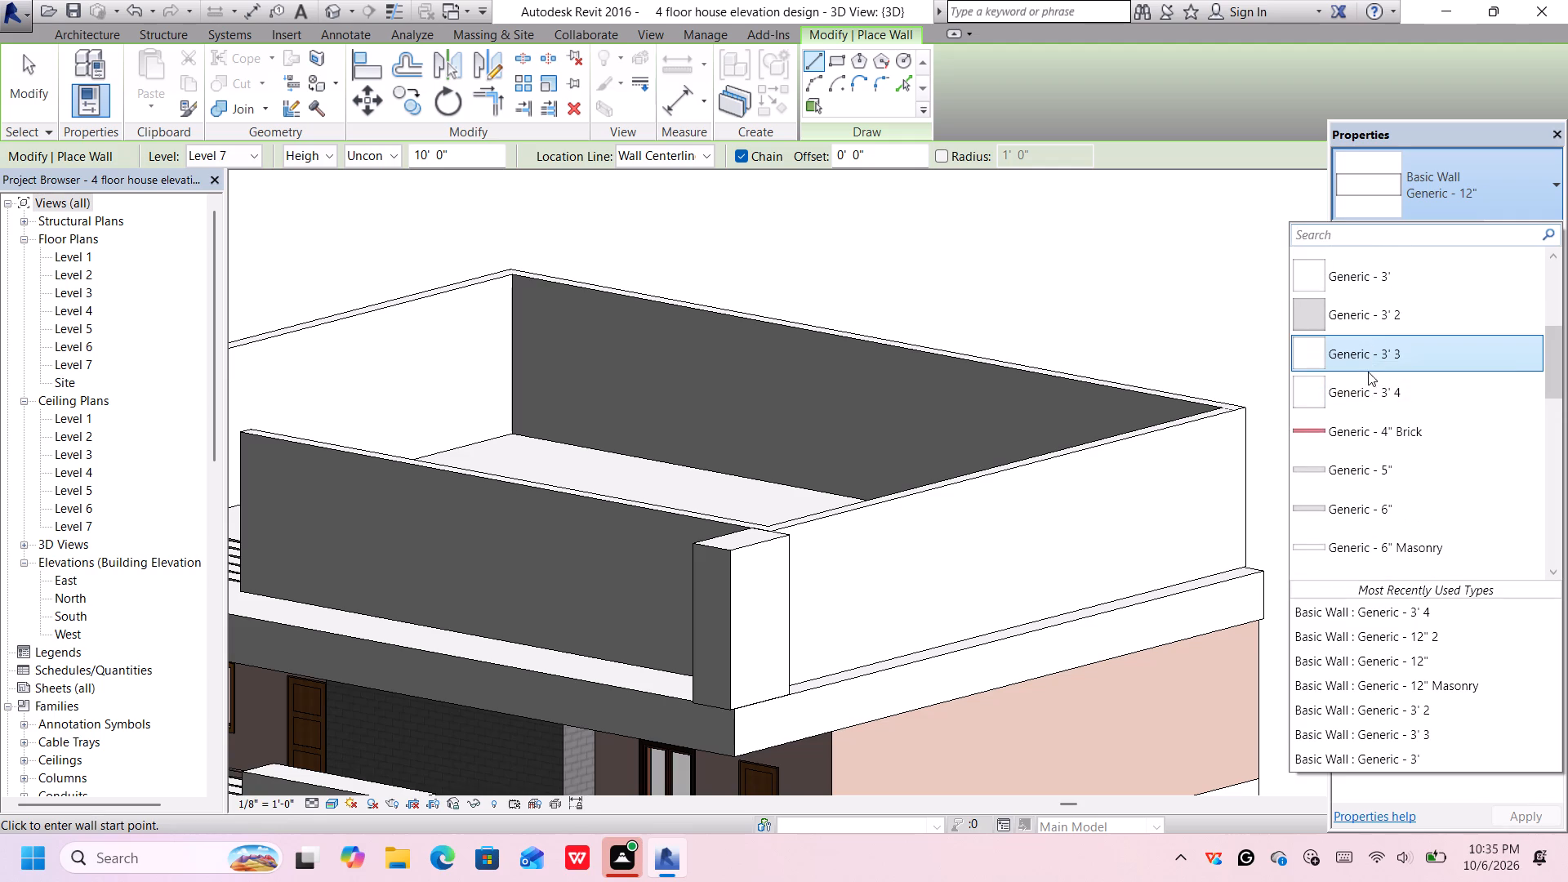
pyautogui.click(1370, 389)
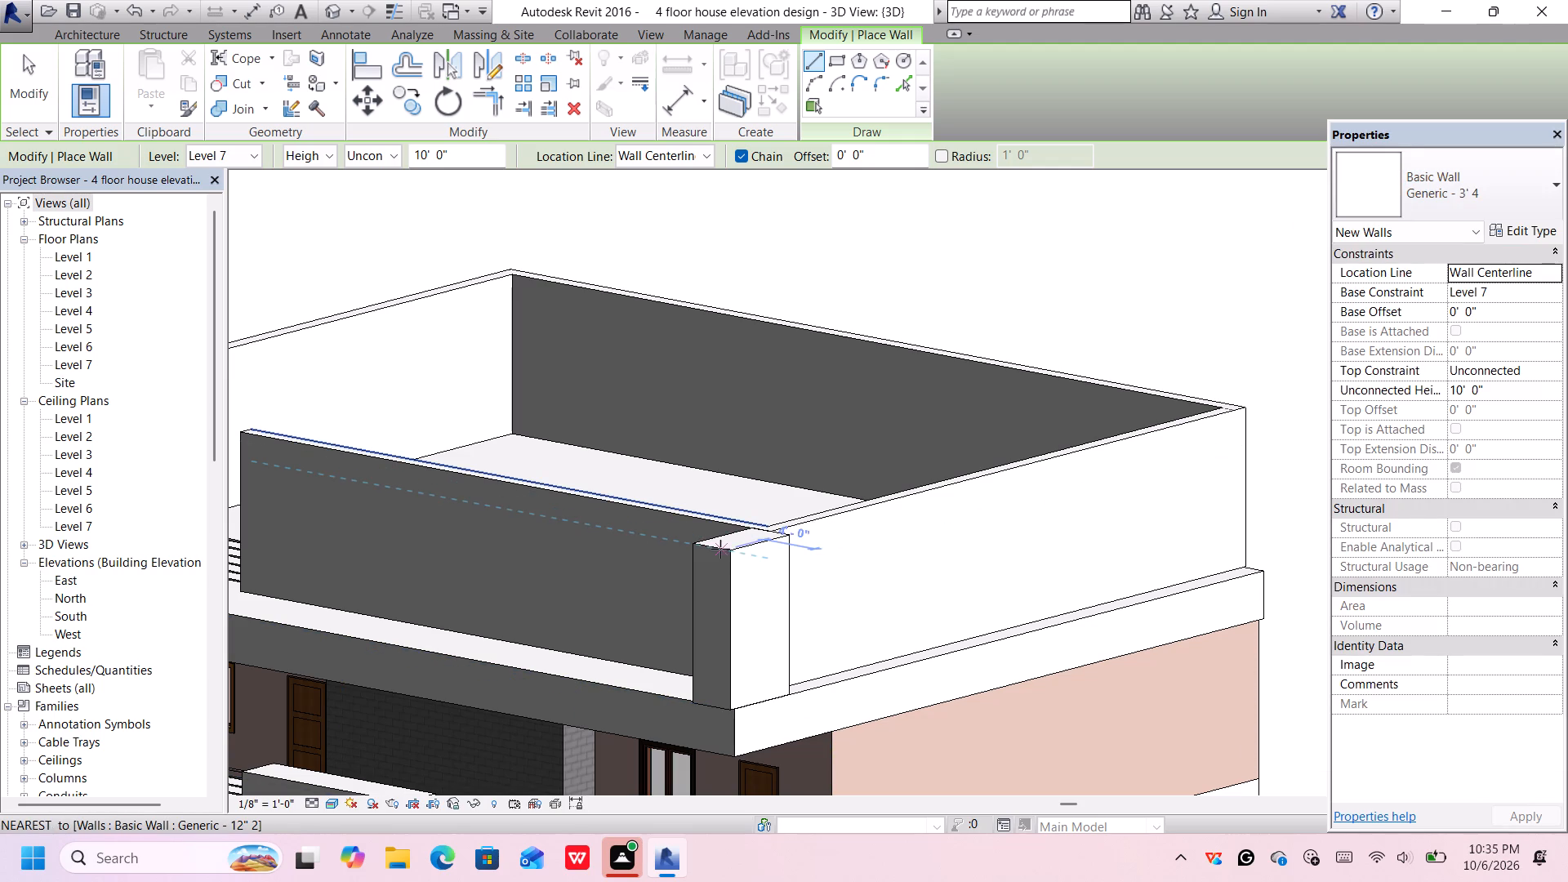
# Base the new Generic - 3' 4 wall on Level 6 with a base offset of 5' 0", dismissing the Autodesk notification.
pyautogui.scroll(6, 731, 550)
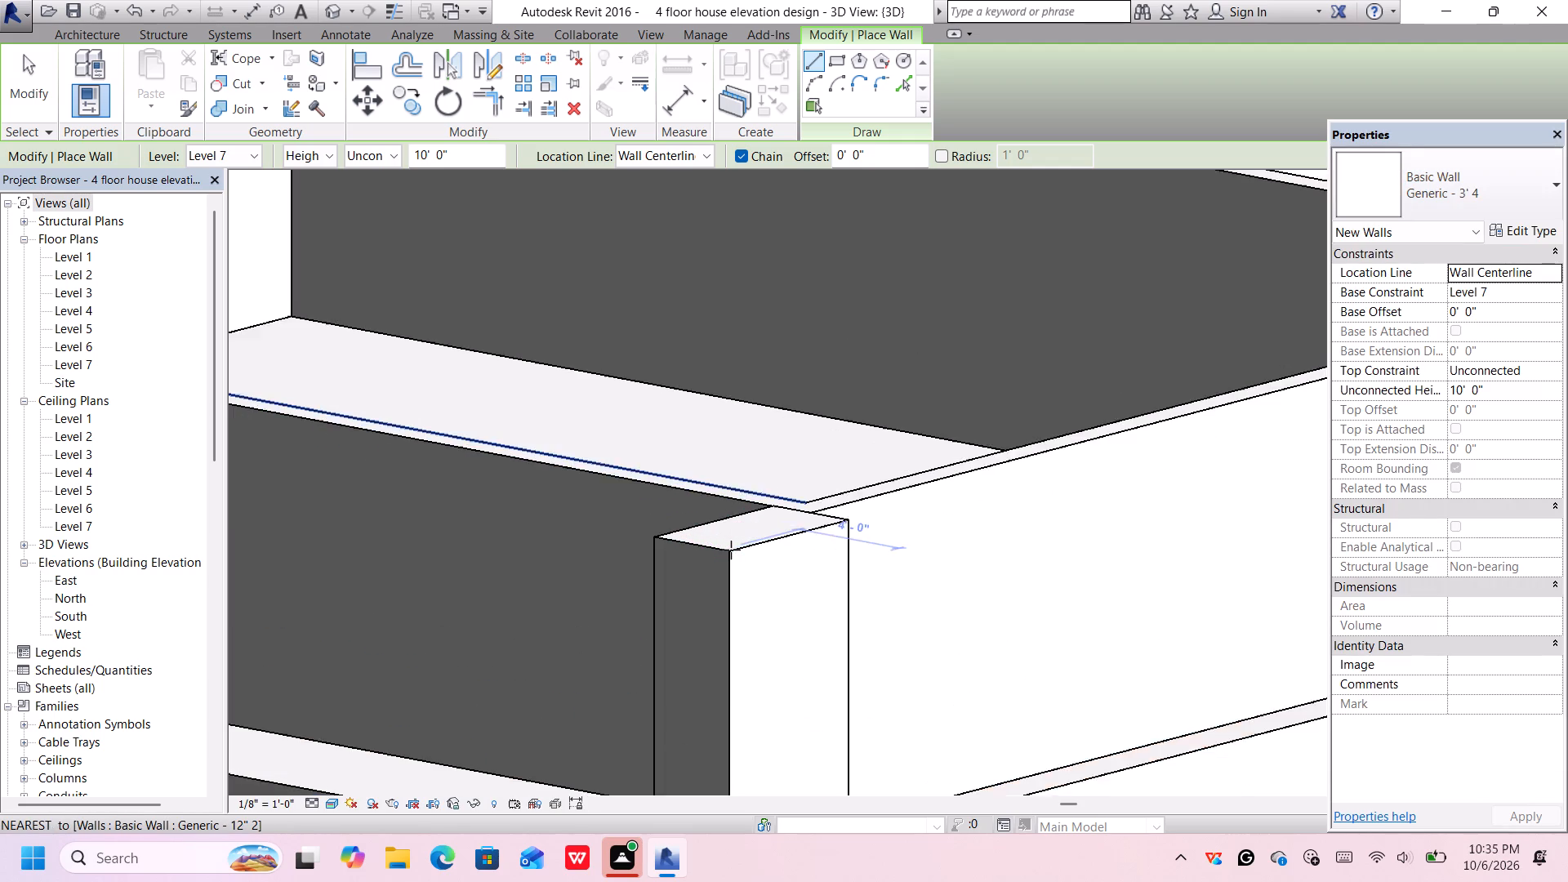
pyautogui.scroll(4, 731, 550)
pyautogui.scroll(-1, 731, 550)
pyautogui.scroll(1, 731, 550)
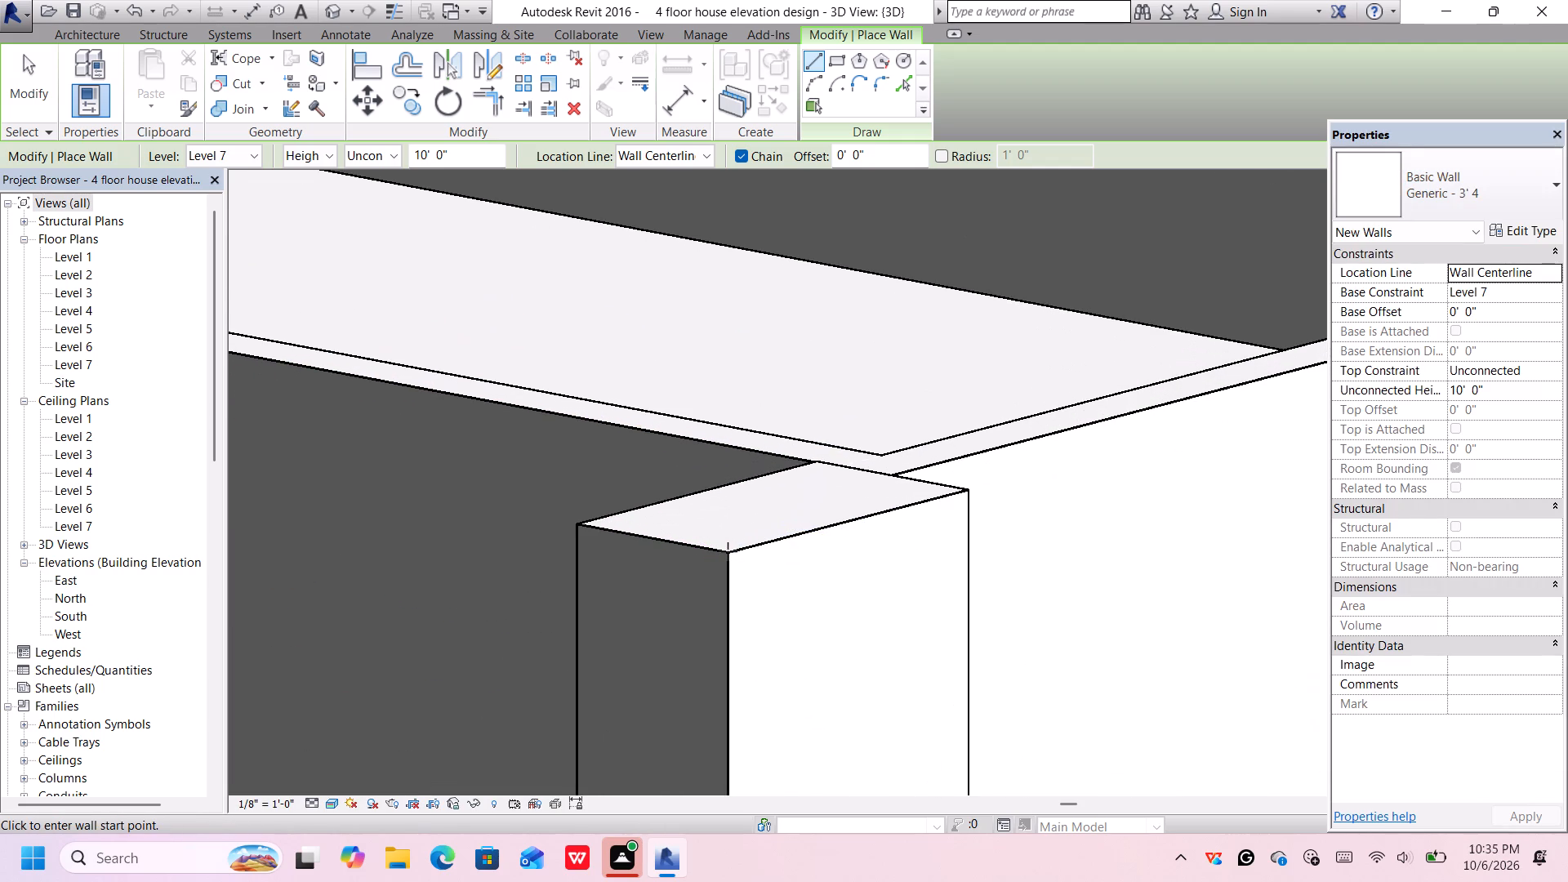
pyautogui.click(1536, 294)
pyautogui.click(1552, 294)
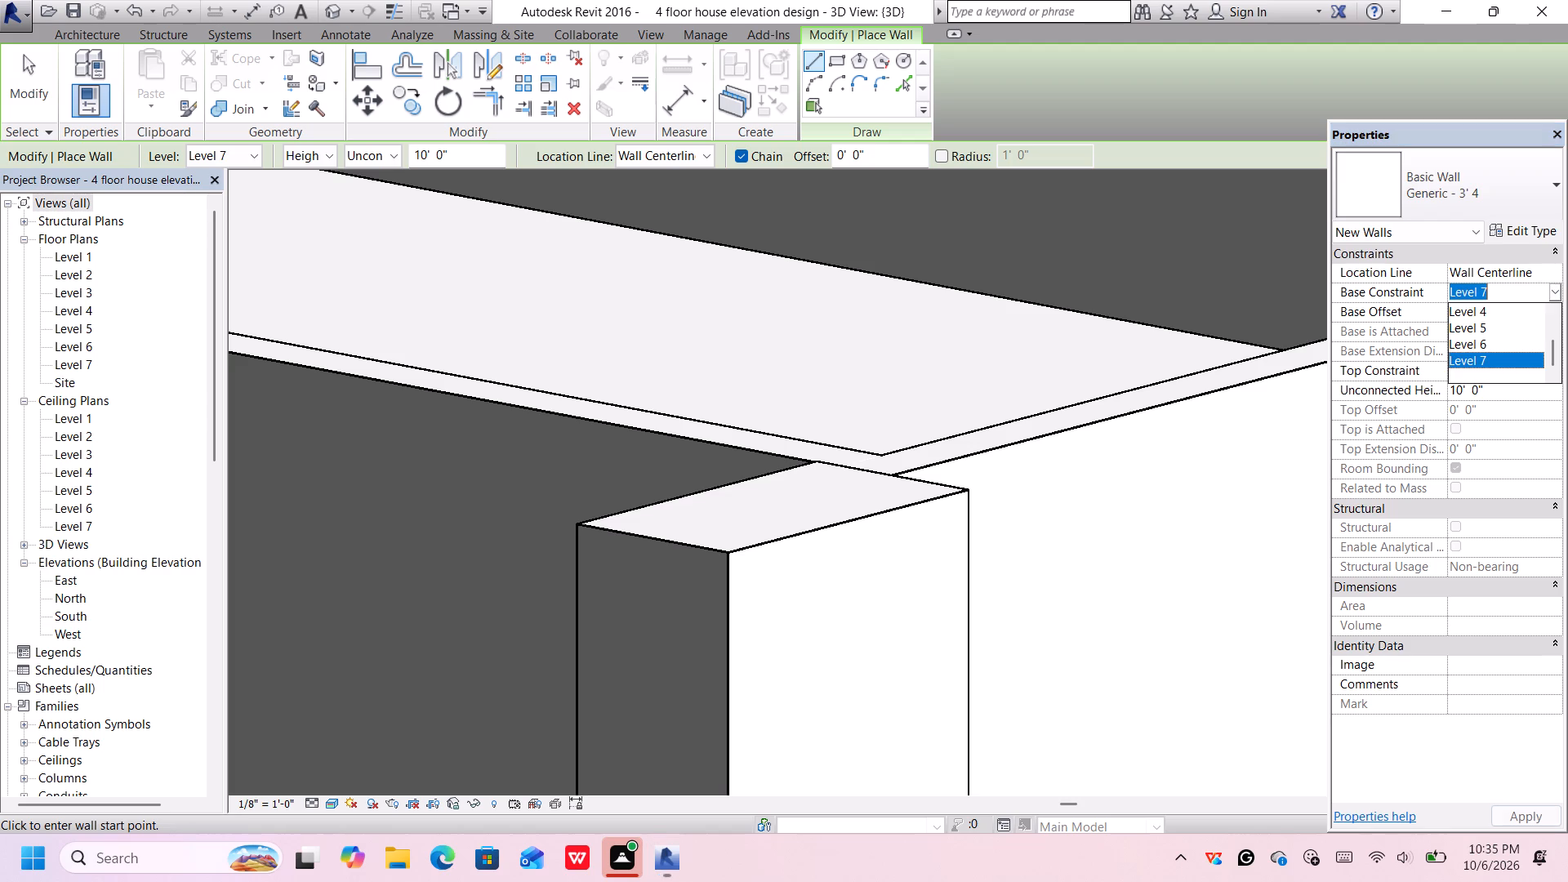
pyautogui.click(1486, 339)
pyautogui.click(1491, 318)
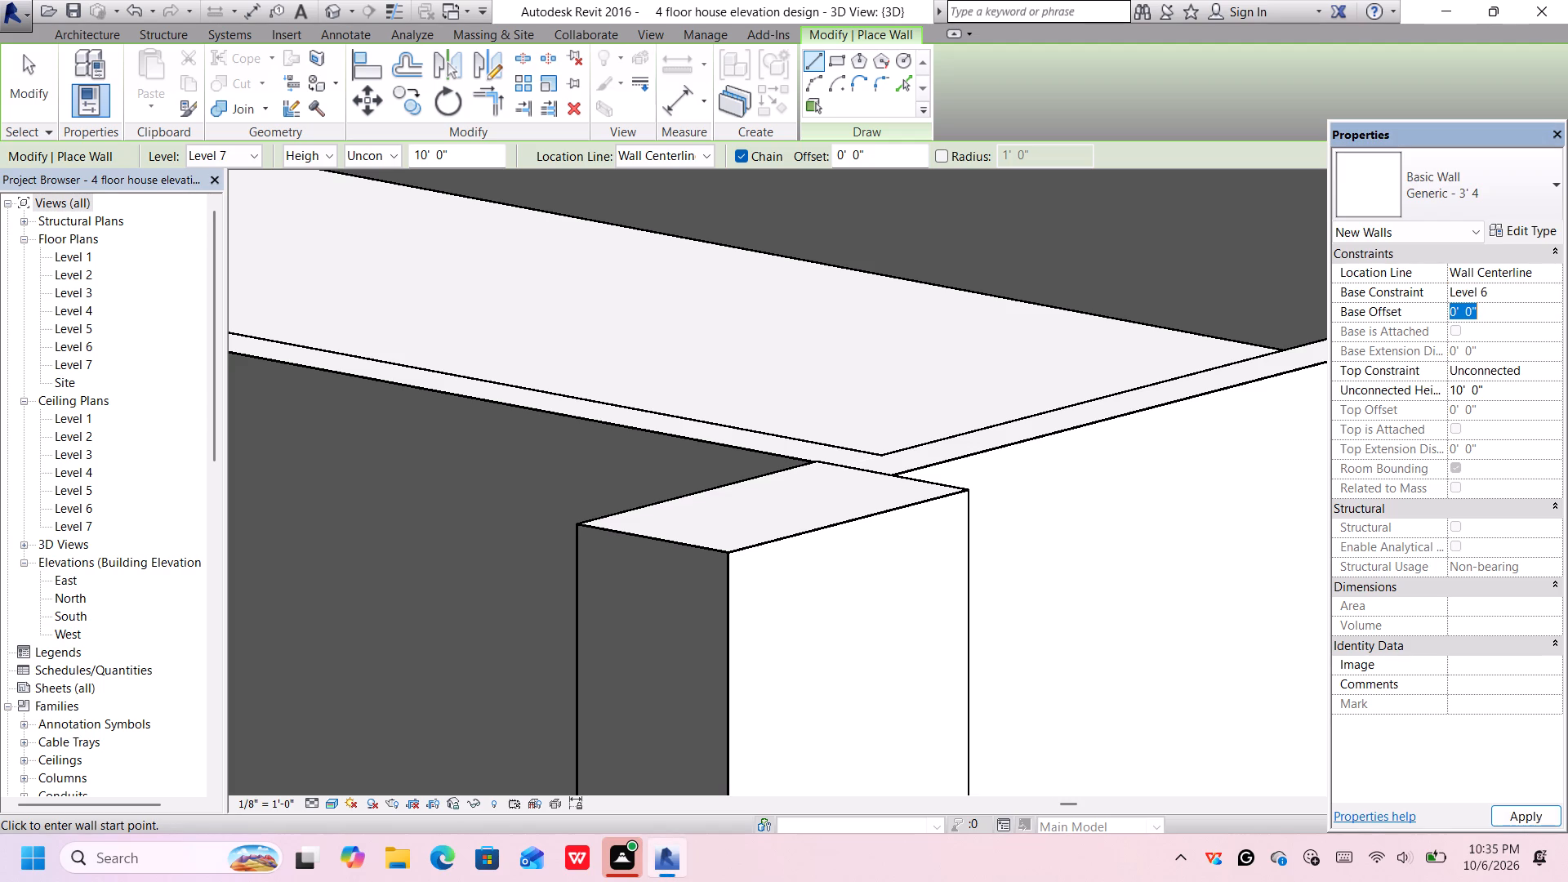
pyautogui.scroll(-4, 1491, 312)
pyautogui.click(1508, 286)
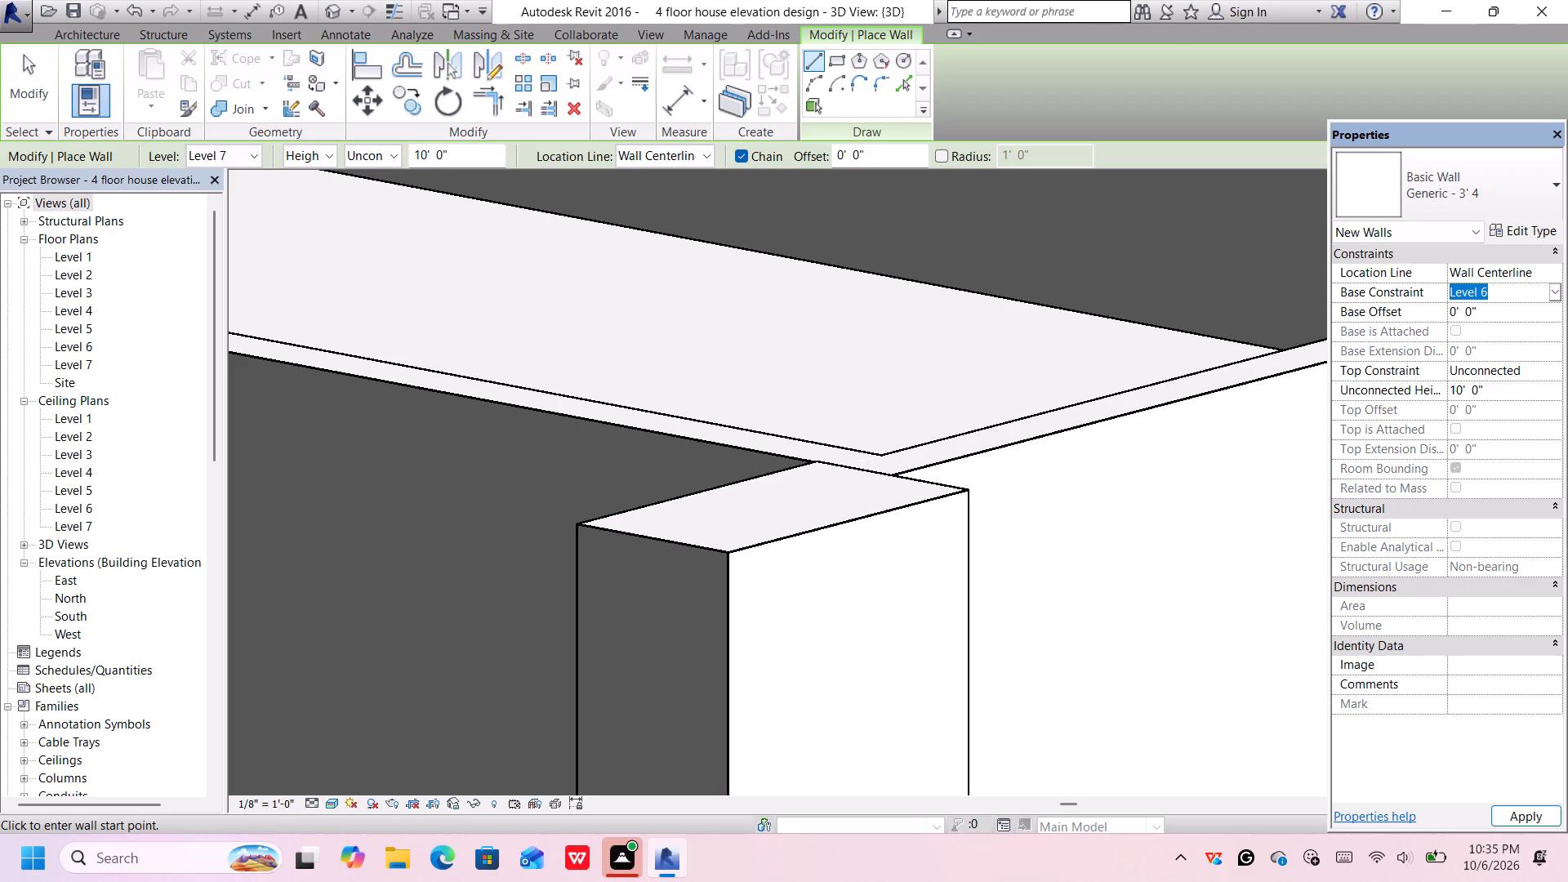
pyautogui.click(1507, 314)
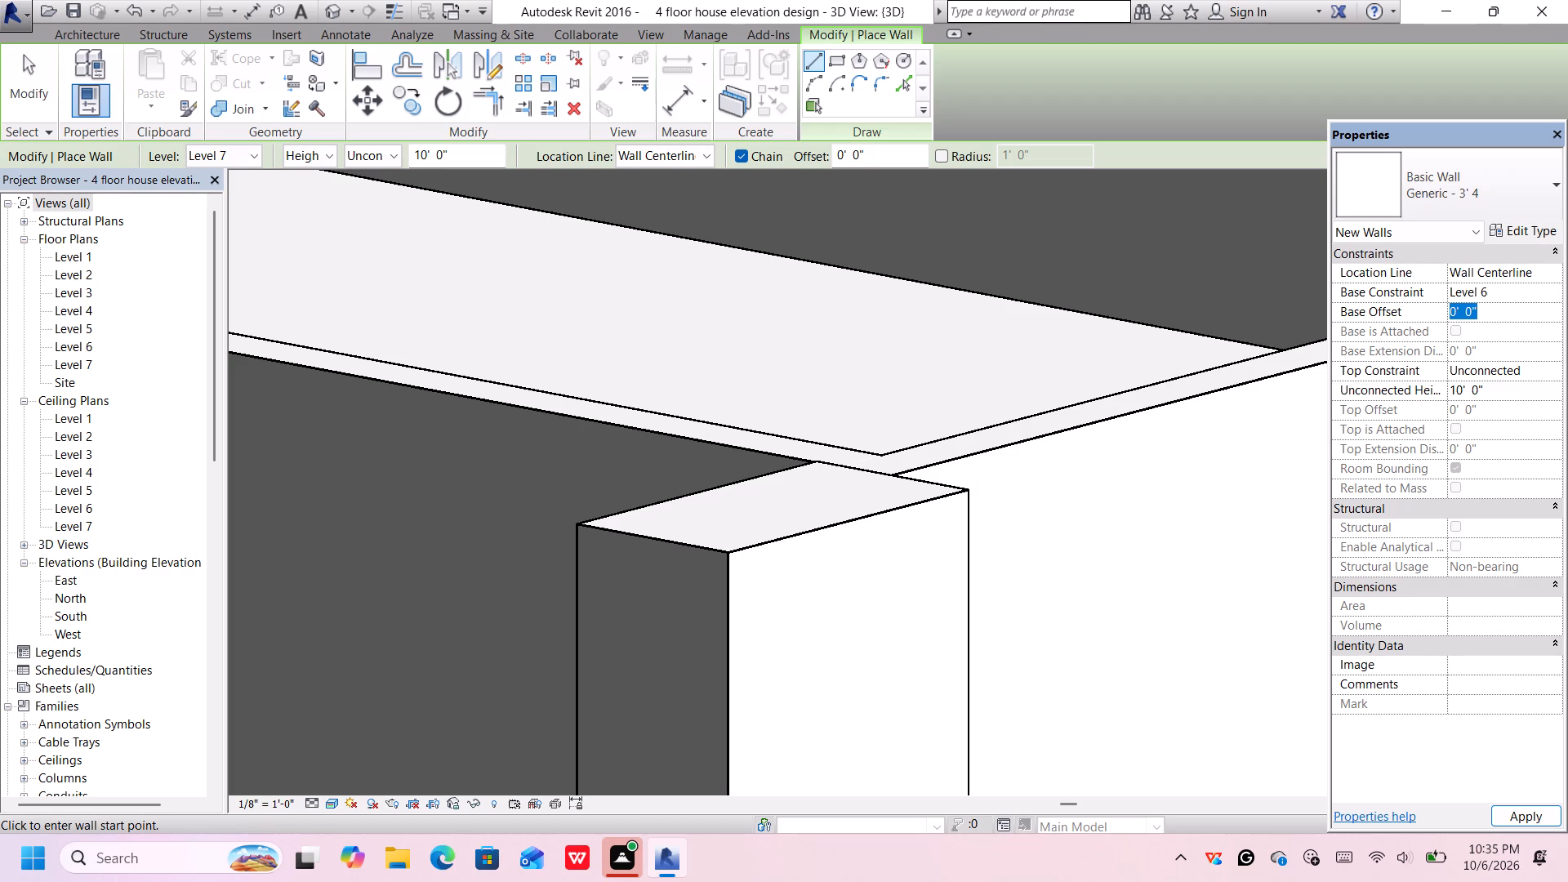
pyautogui.press('BackSpace')
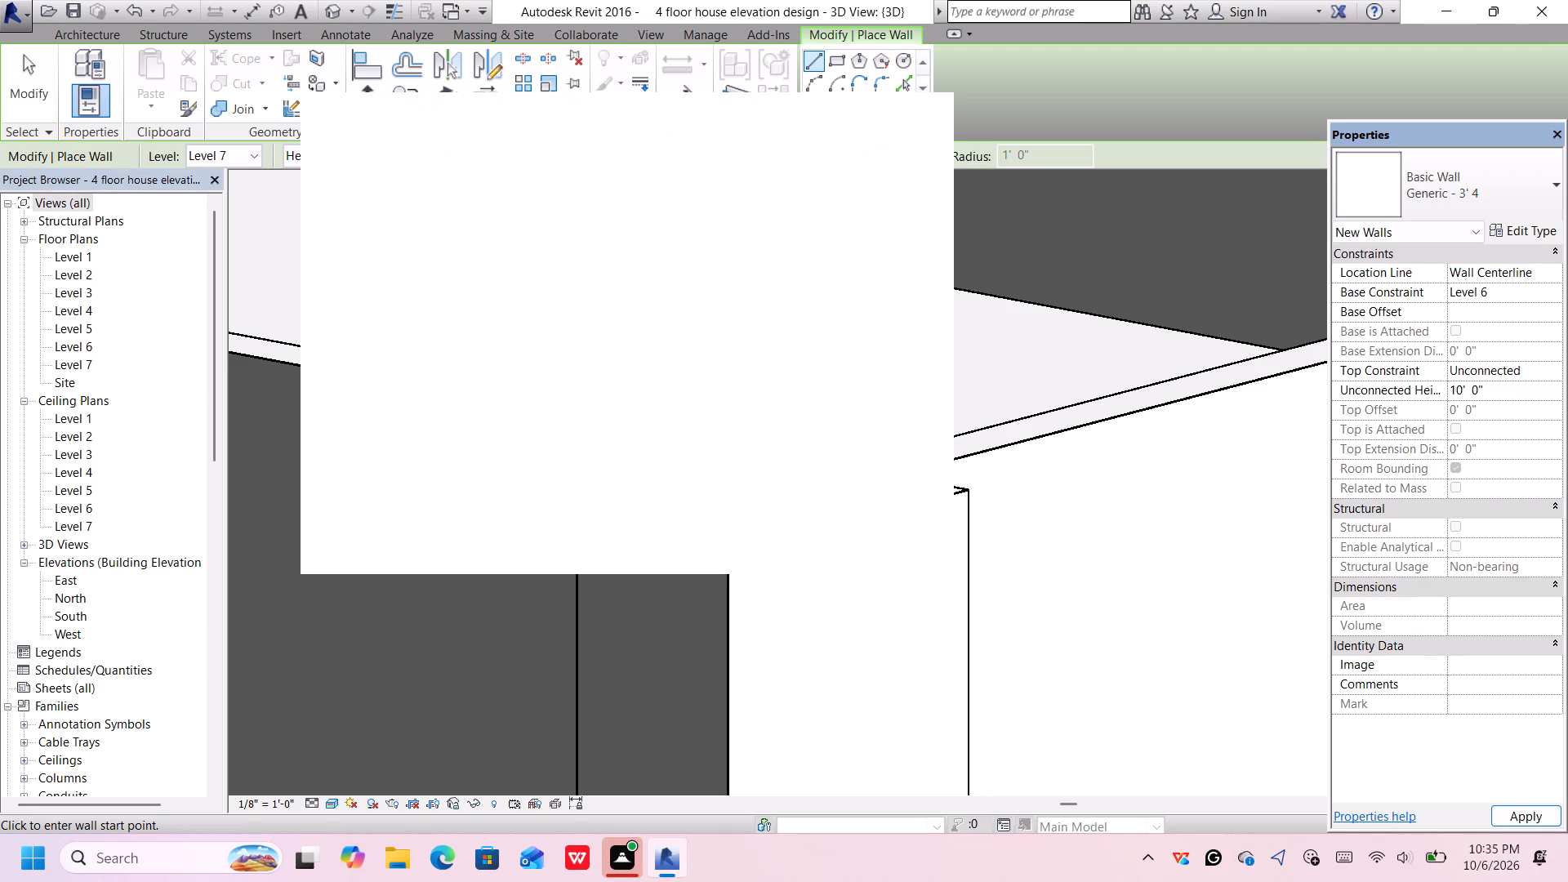
pyautogui.write("5'")
pyautogui.press('Return')
pyautogui.click(918, 117)
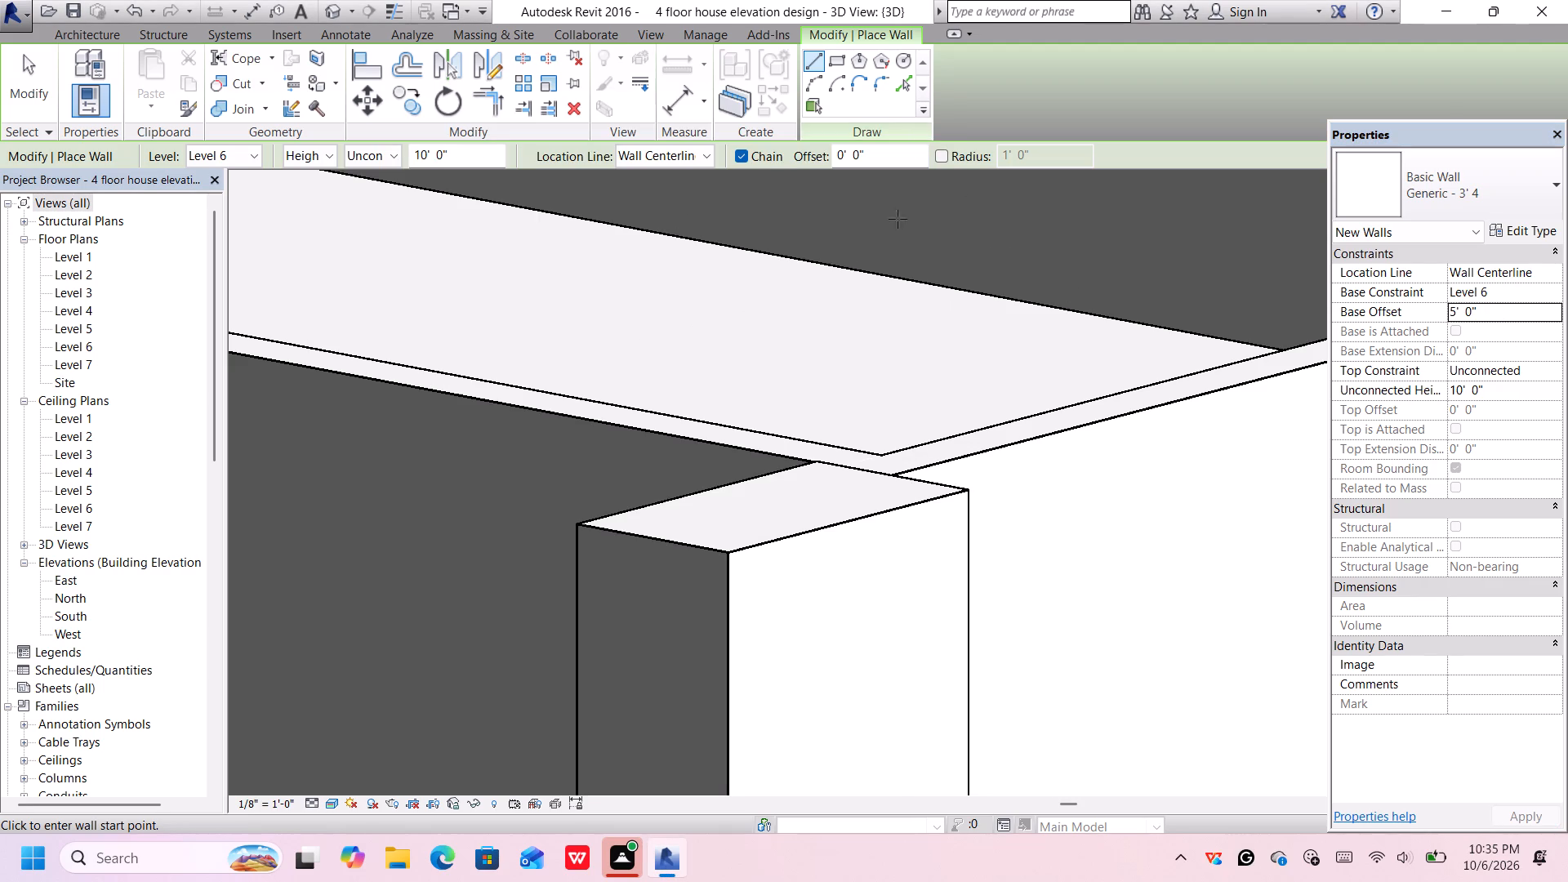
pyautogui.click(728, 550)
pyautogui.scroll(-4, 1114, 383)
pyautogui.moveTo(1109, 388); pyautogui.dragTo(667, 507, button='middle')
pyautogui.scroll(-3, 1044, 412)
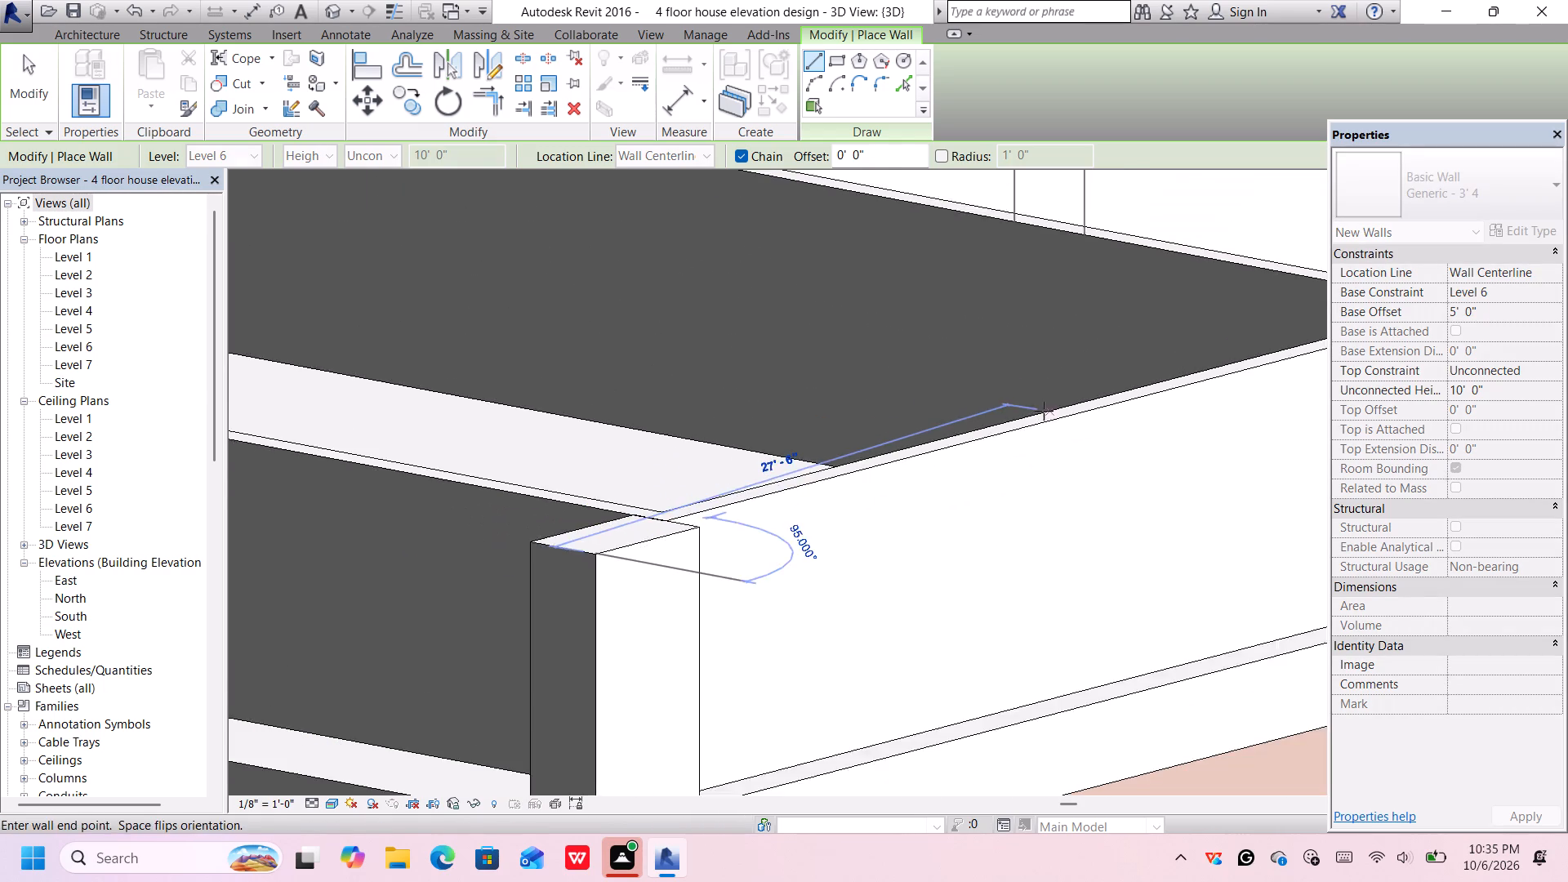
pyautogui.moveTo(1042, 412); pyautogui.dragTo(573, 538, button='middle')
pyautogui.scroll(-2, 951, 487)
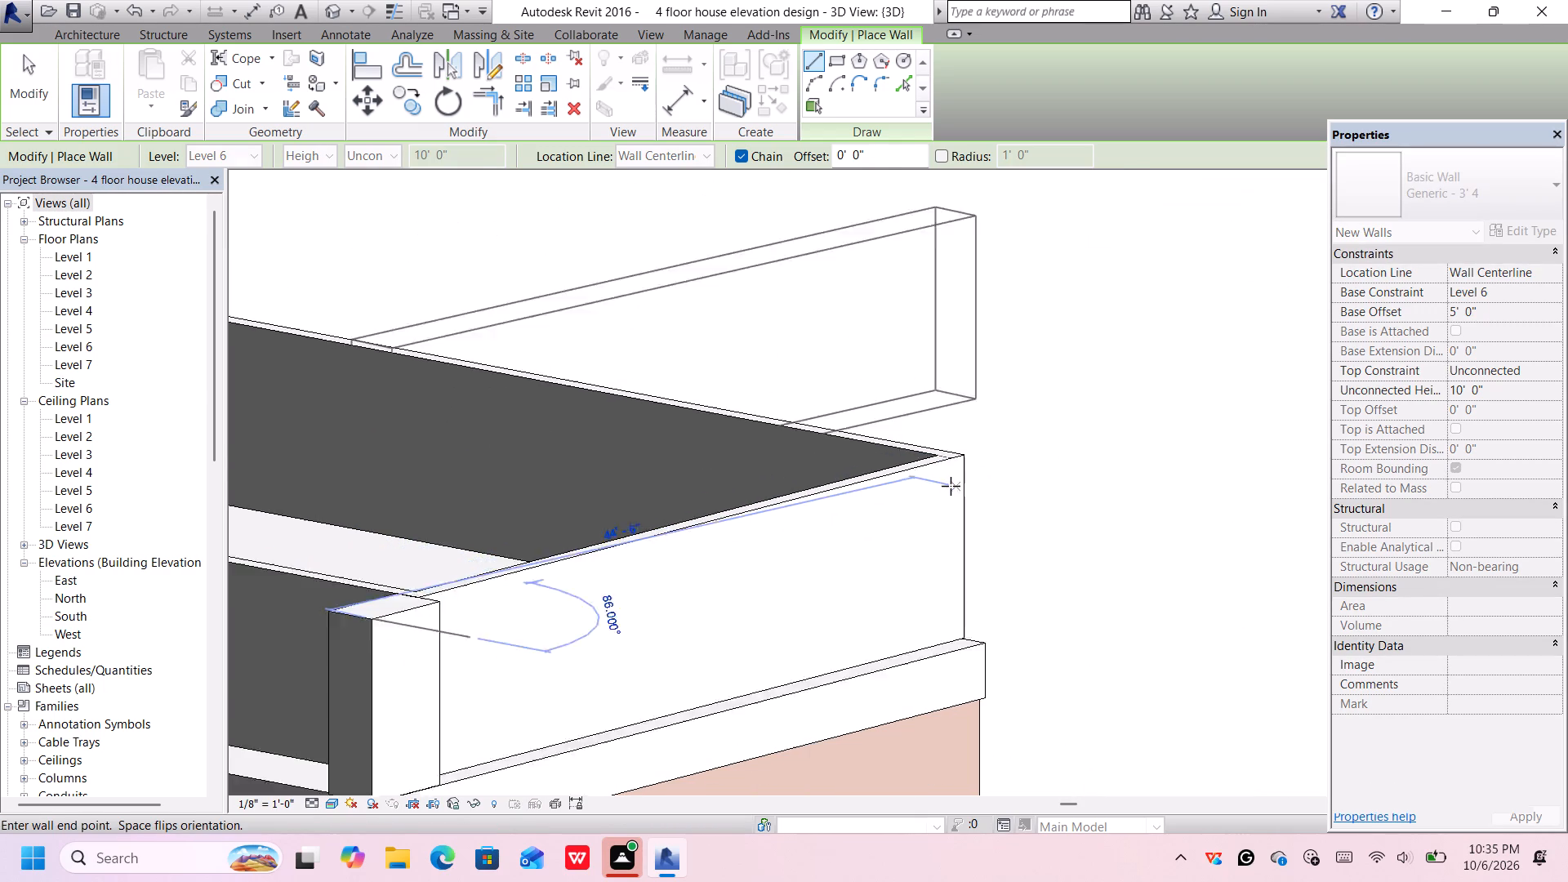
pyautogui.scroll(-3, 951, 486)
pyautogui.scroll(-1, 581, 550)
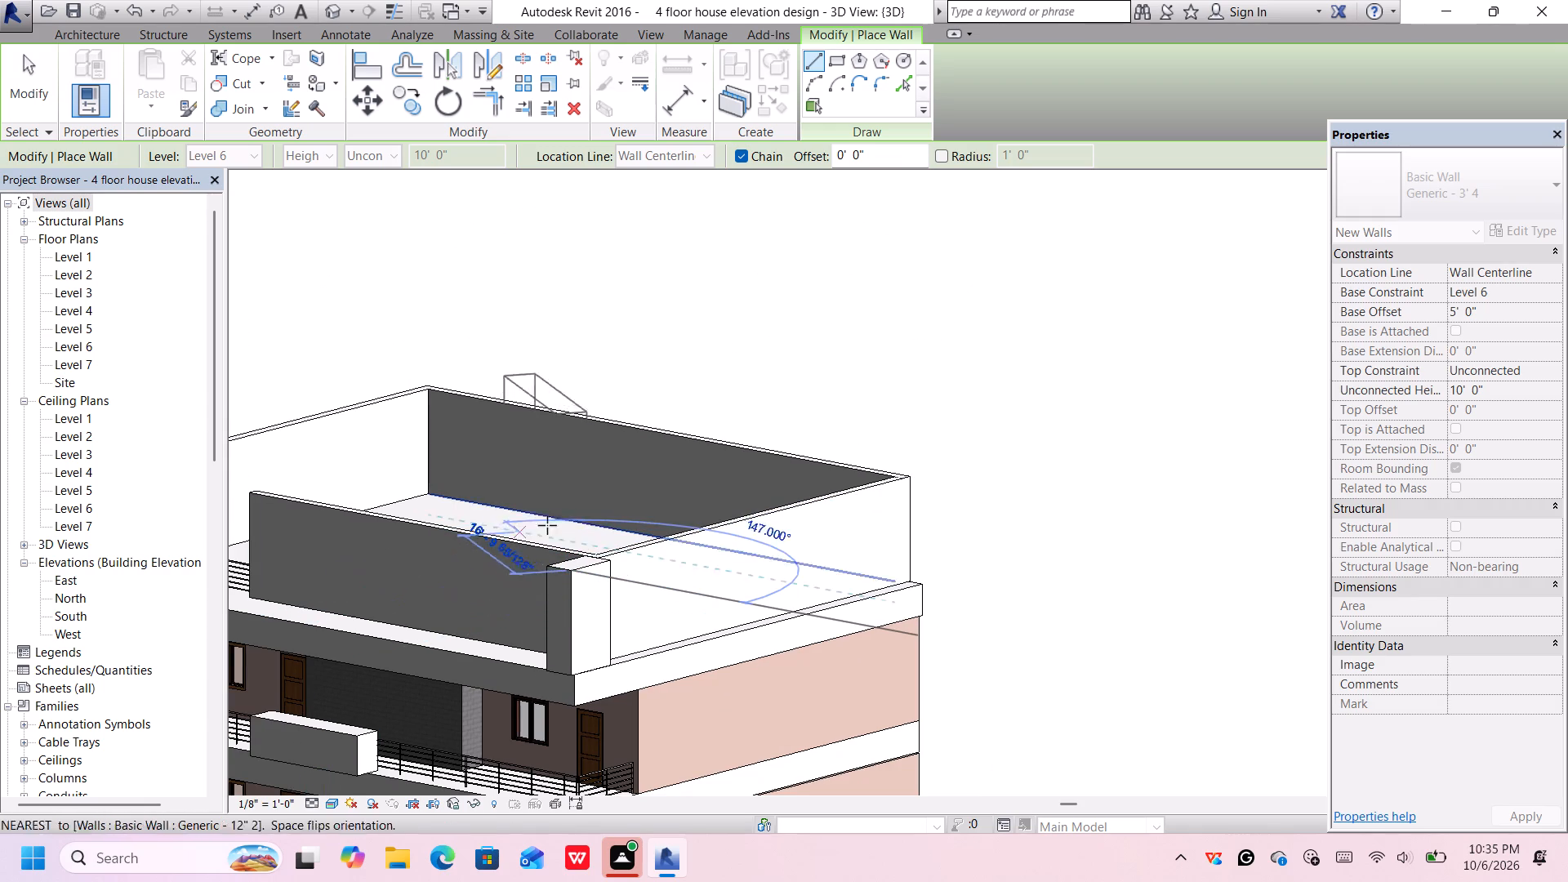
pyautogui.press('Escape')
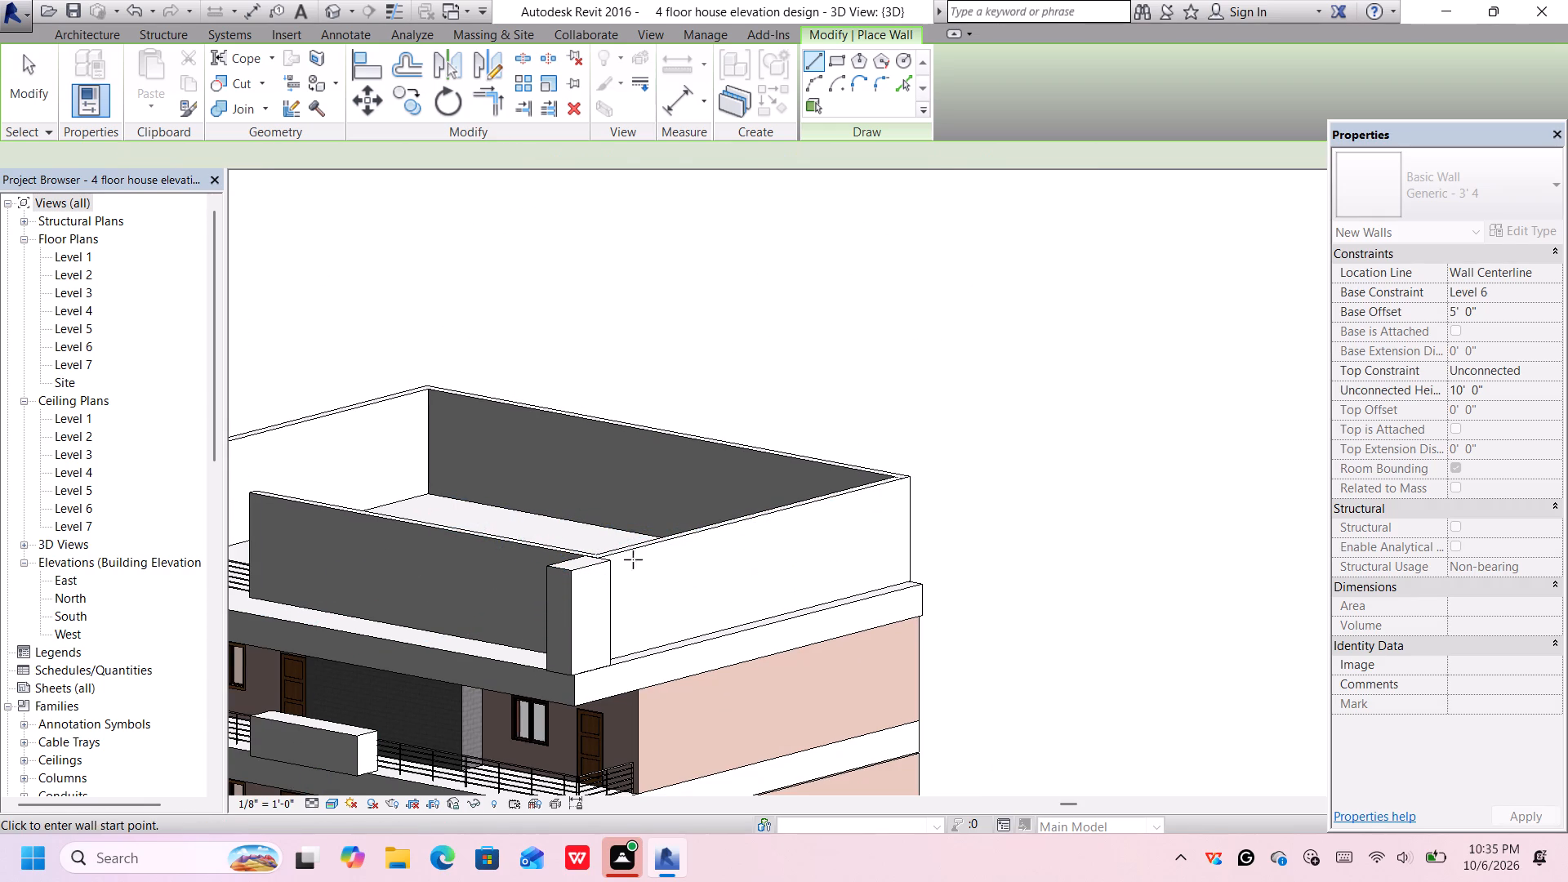
# Set the new wall's base offset to 10' 0".
pyautogui.click(1497, 318)
pyautogui.press('BackSpace')
pyautogui.write("10'")
pyautogui.press('Return')
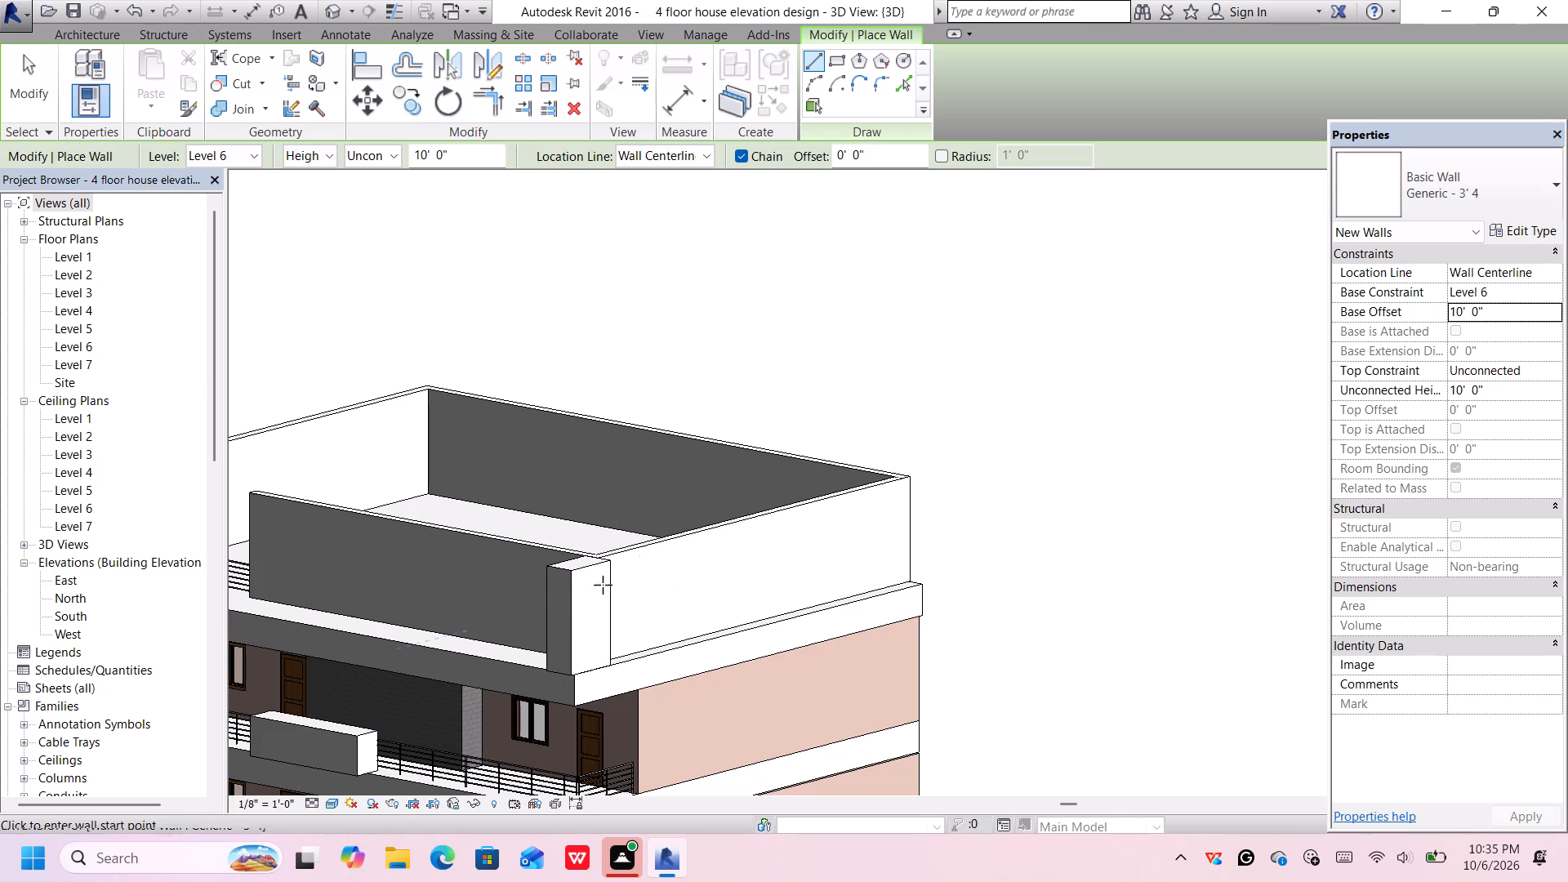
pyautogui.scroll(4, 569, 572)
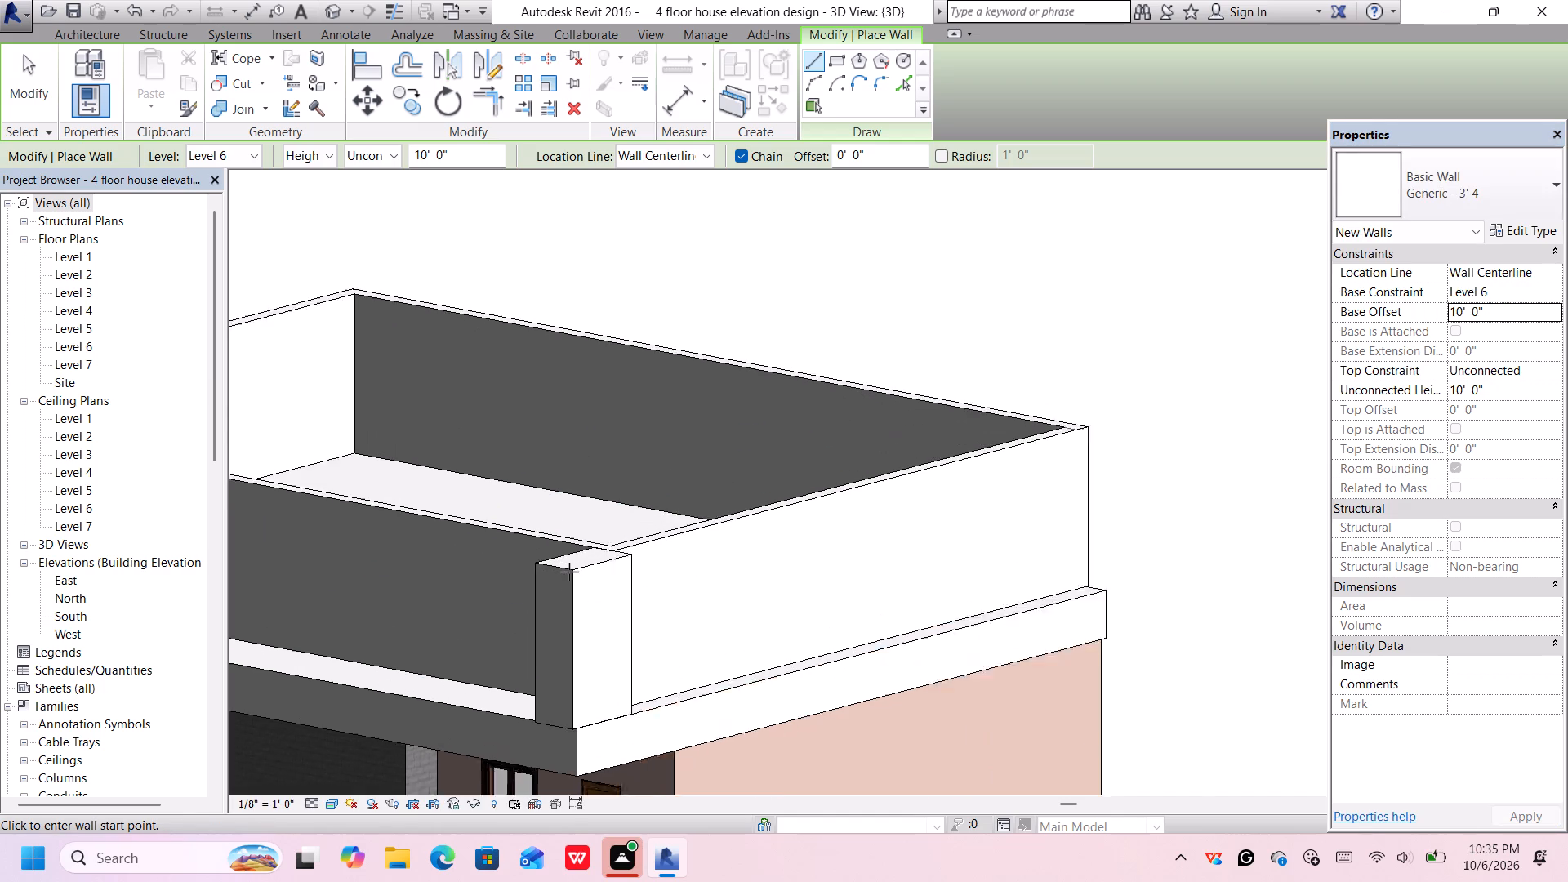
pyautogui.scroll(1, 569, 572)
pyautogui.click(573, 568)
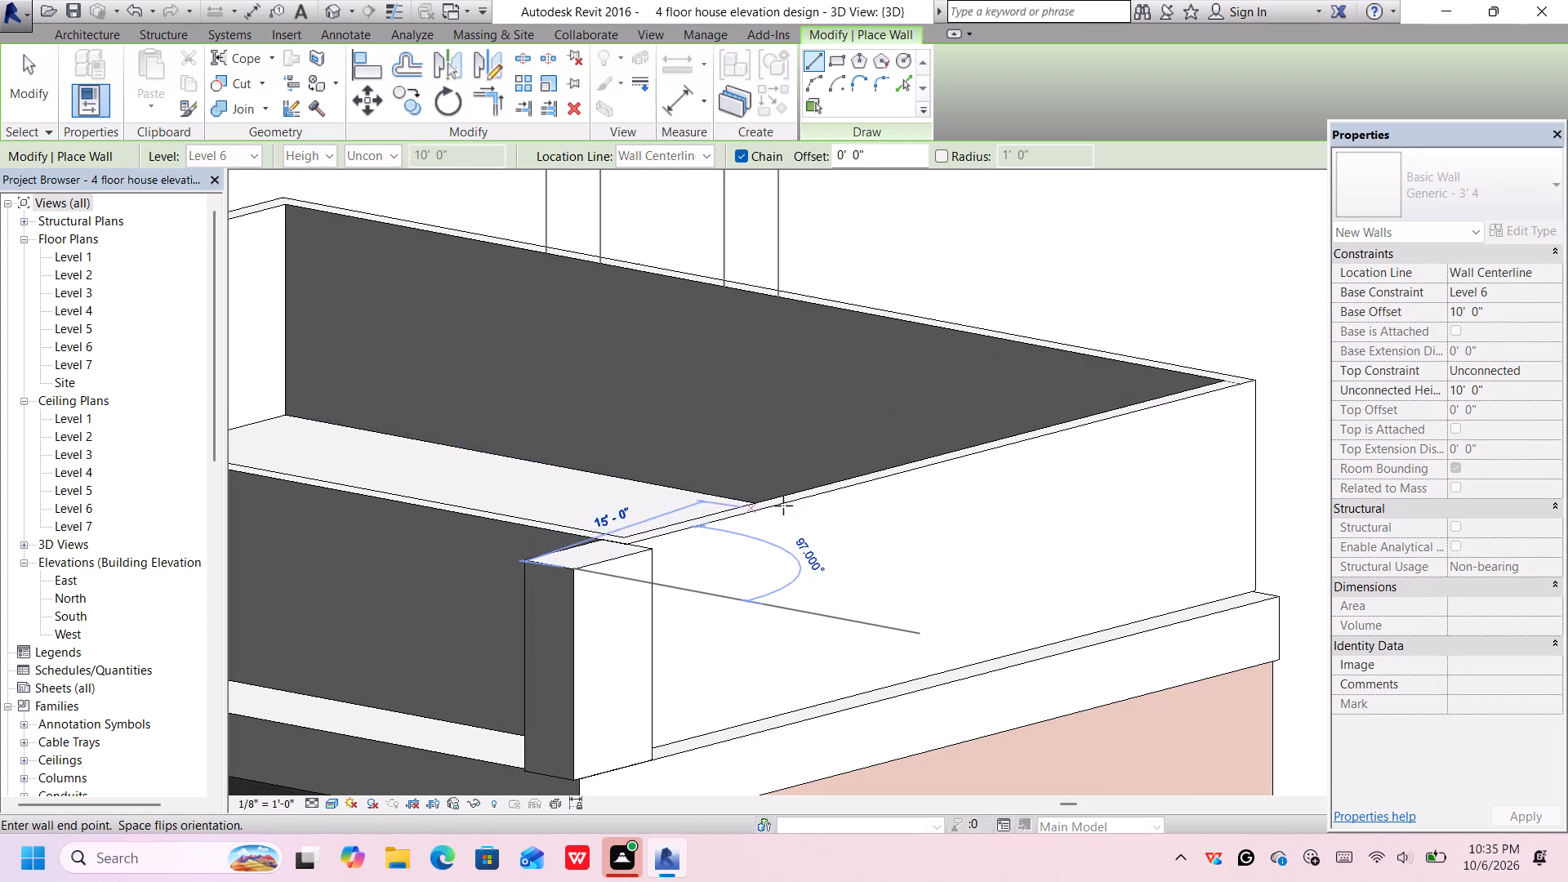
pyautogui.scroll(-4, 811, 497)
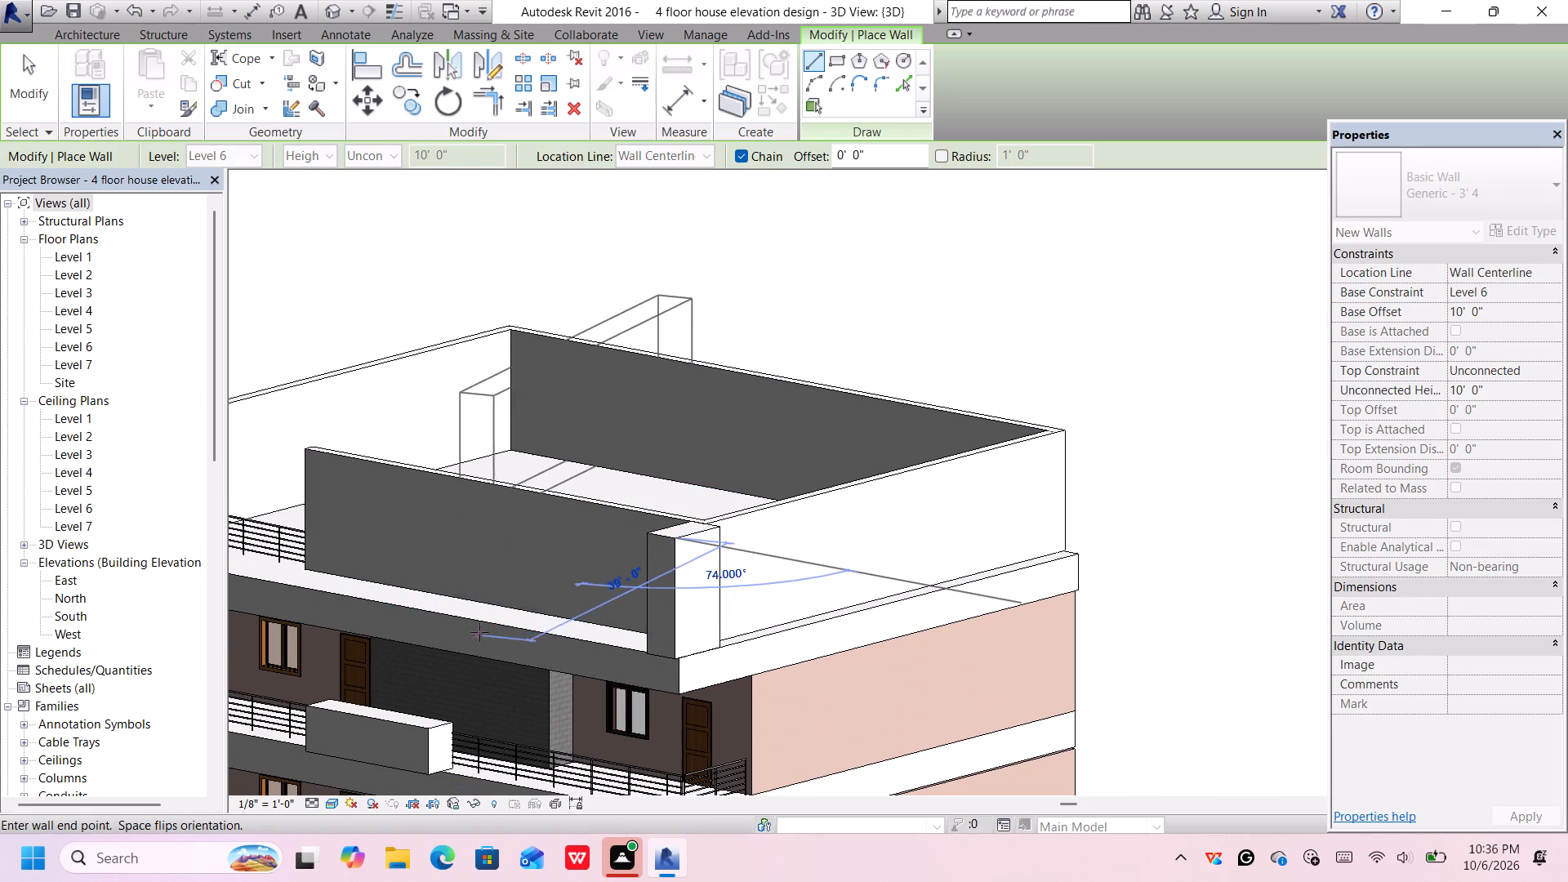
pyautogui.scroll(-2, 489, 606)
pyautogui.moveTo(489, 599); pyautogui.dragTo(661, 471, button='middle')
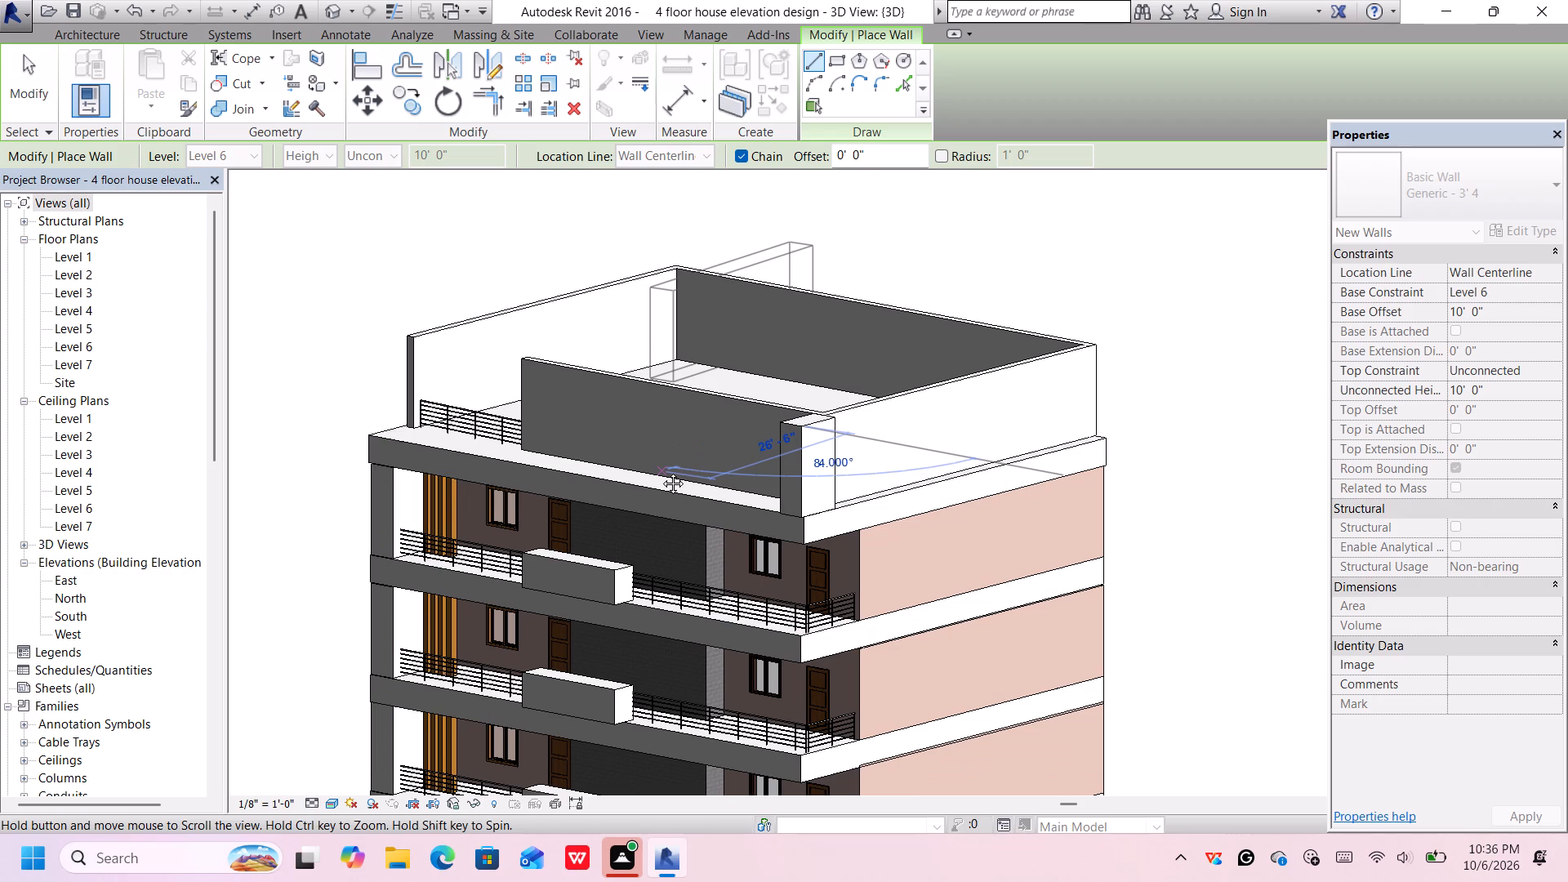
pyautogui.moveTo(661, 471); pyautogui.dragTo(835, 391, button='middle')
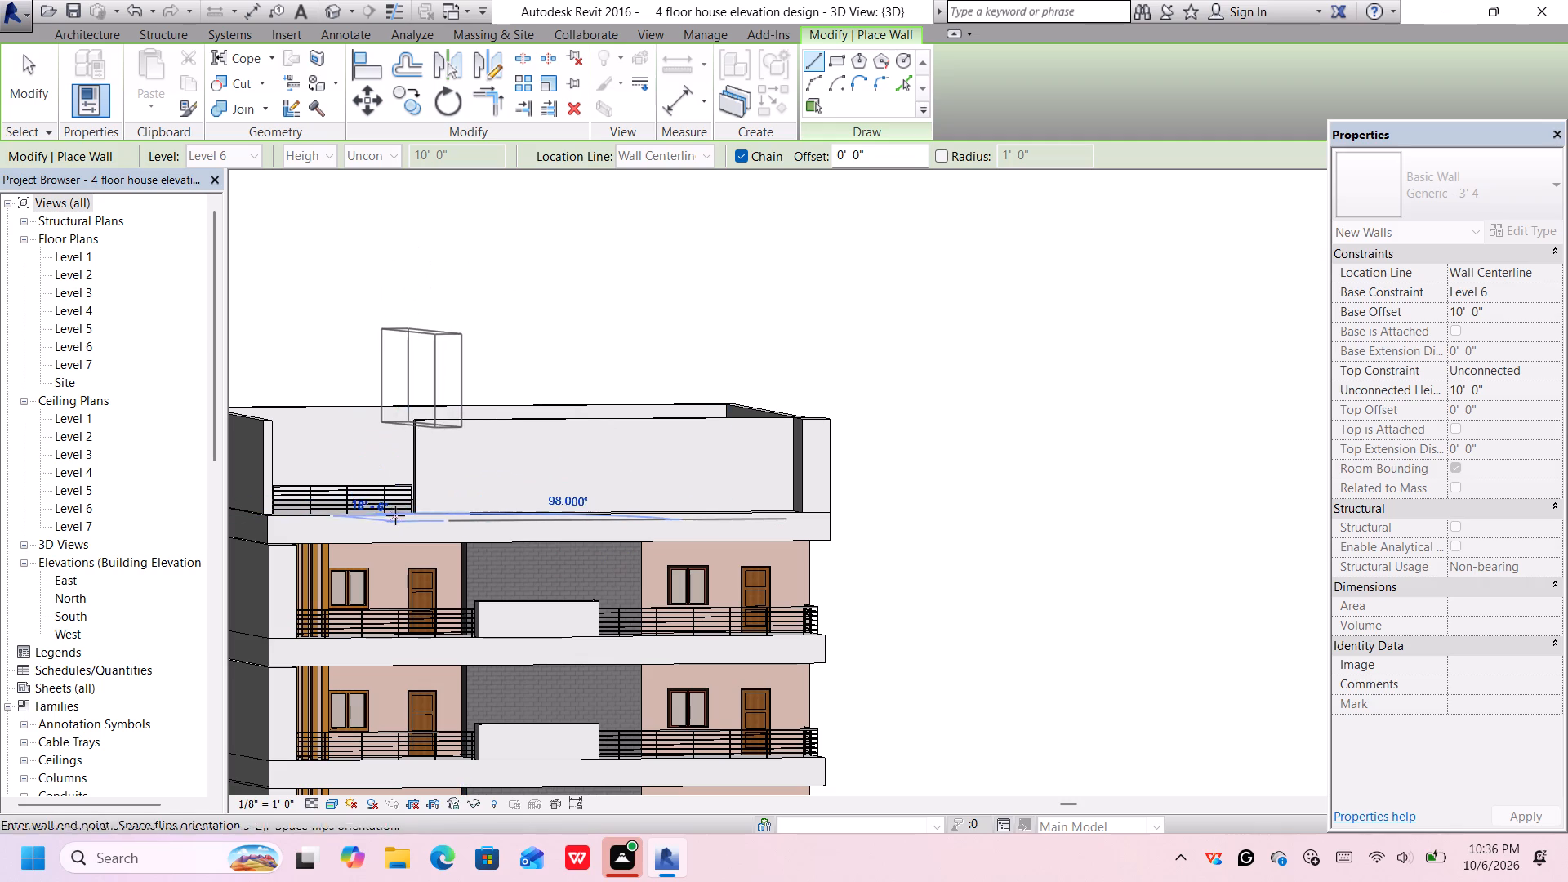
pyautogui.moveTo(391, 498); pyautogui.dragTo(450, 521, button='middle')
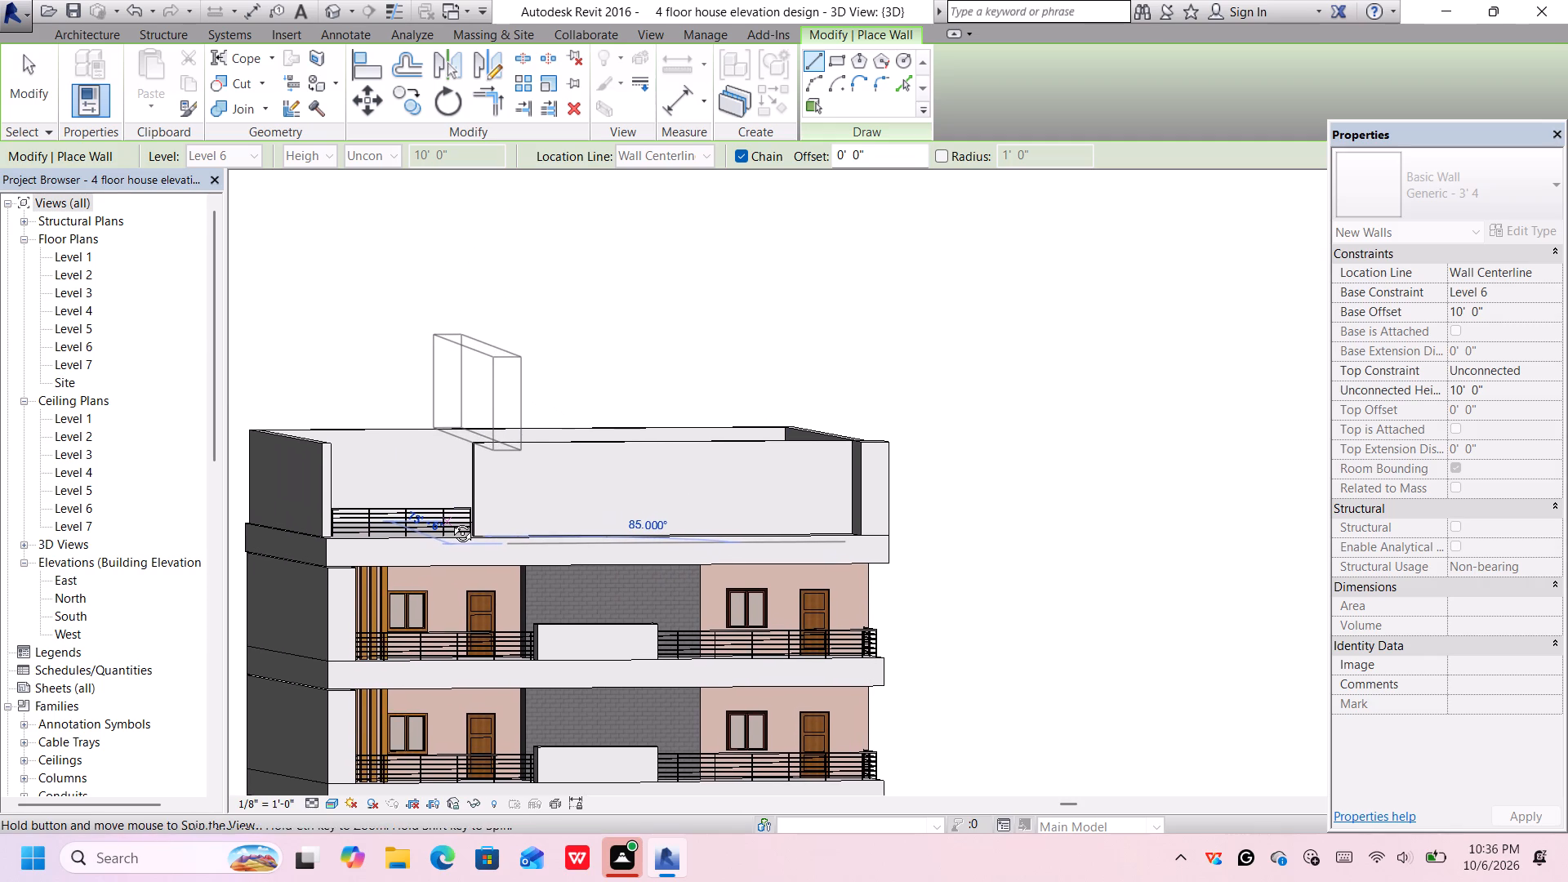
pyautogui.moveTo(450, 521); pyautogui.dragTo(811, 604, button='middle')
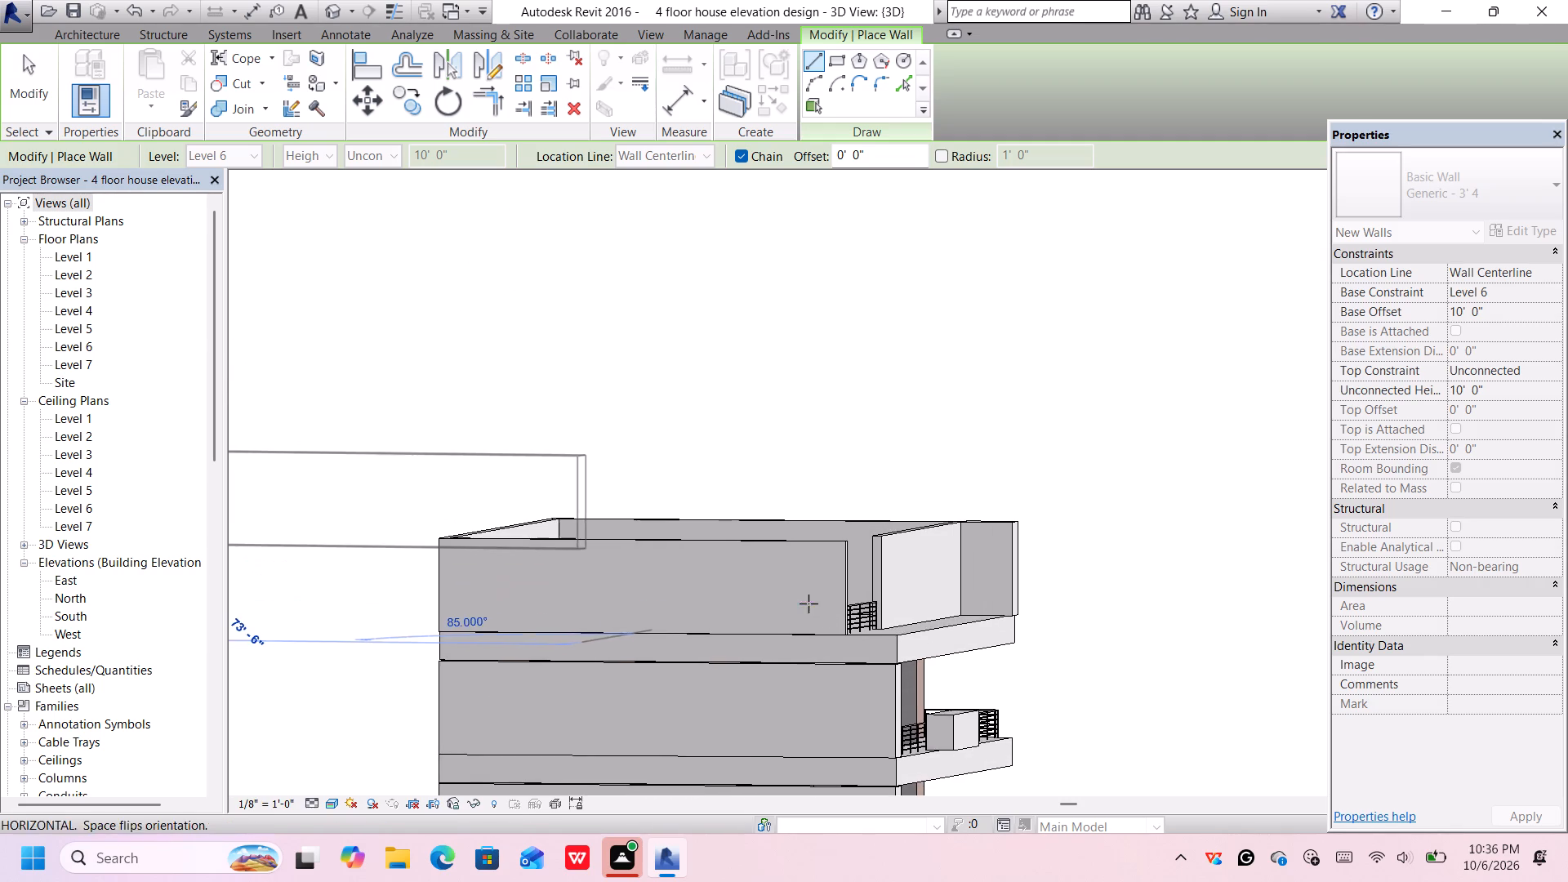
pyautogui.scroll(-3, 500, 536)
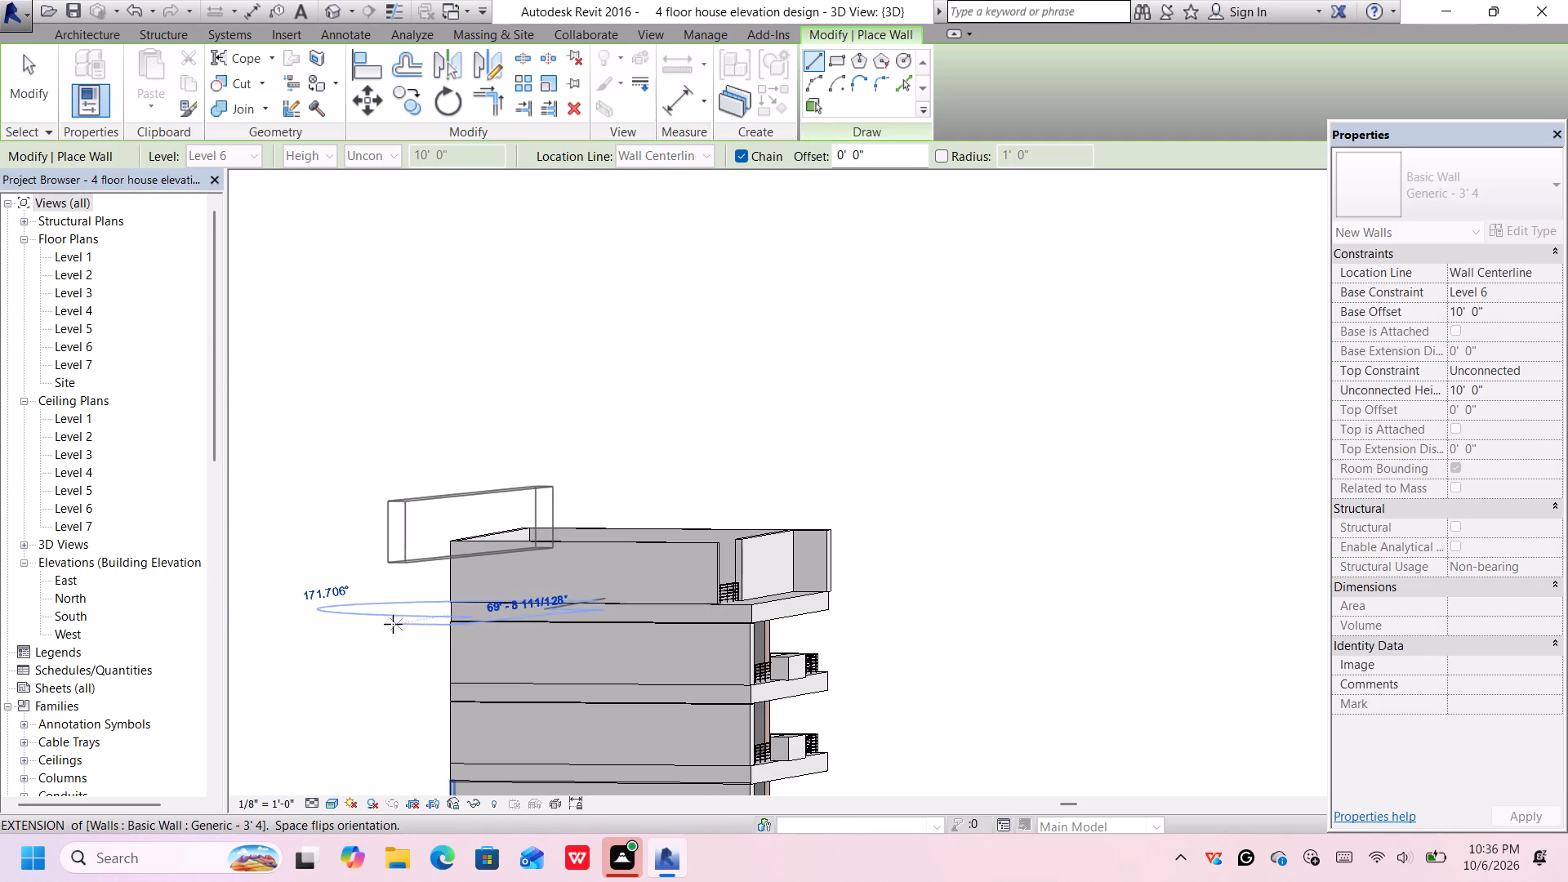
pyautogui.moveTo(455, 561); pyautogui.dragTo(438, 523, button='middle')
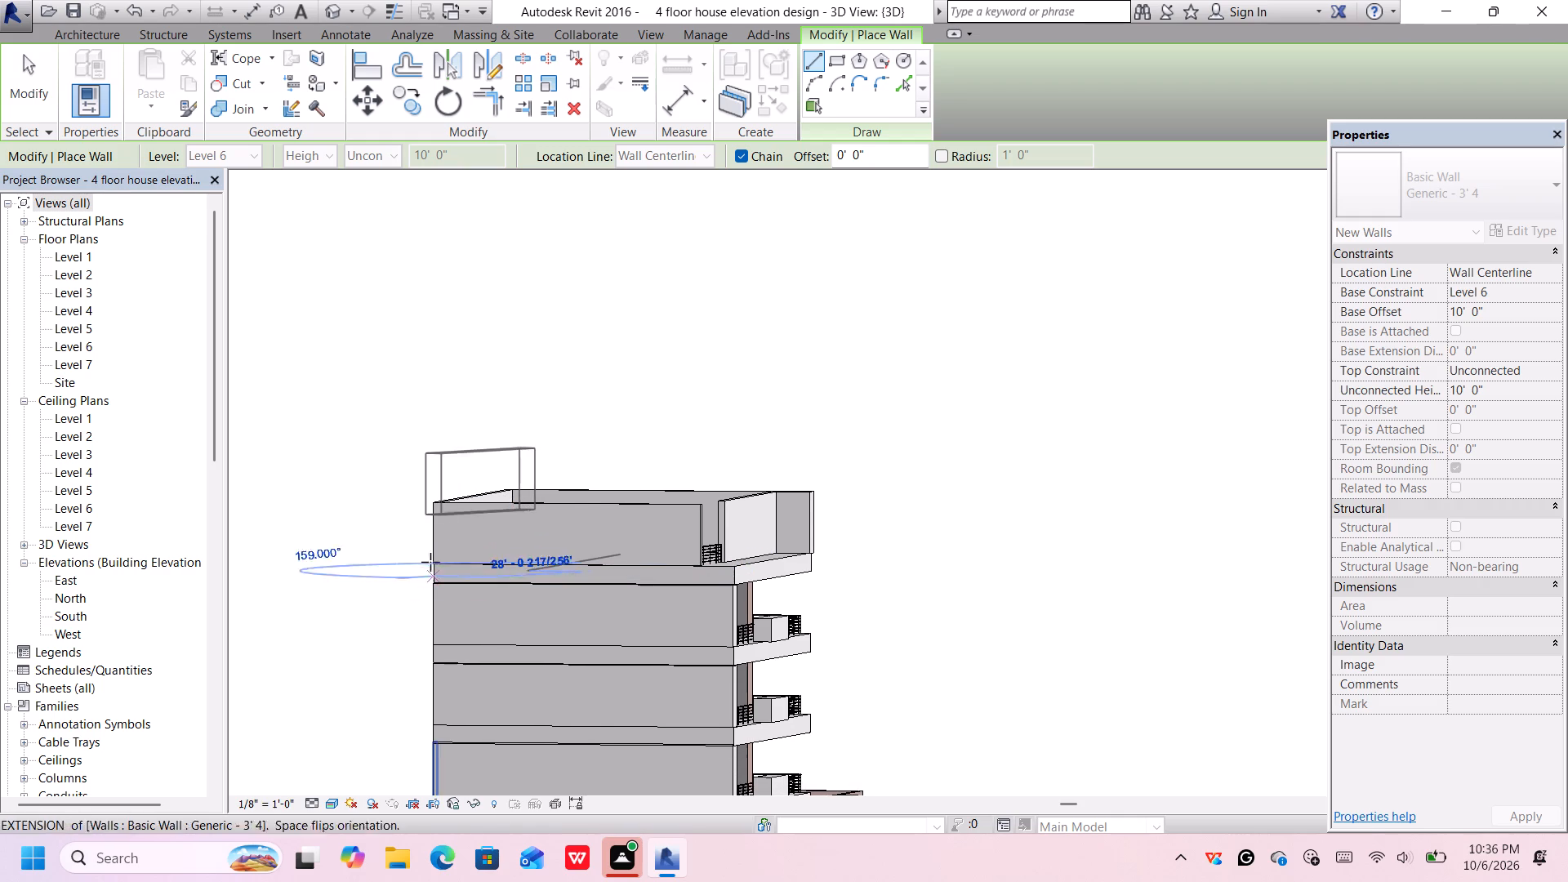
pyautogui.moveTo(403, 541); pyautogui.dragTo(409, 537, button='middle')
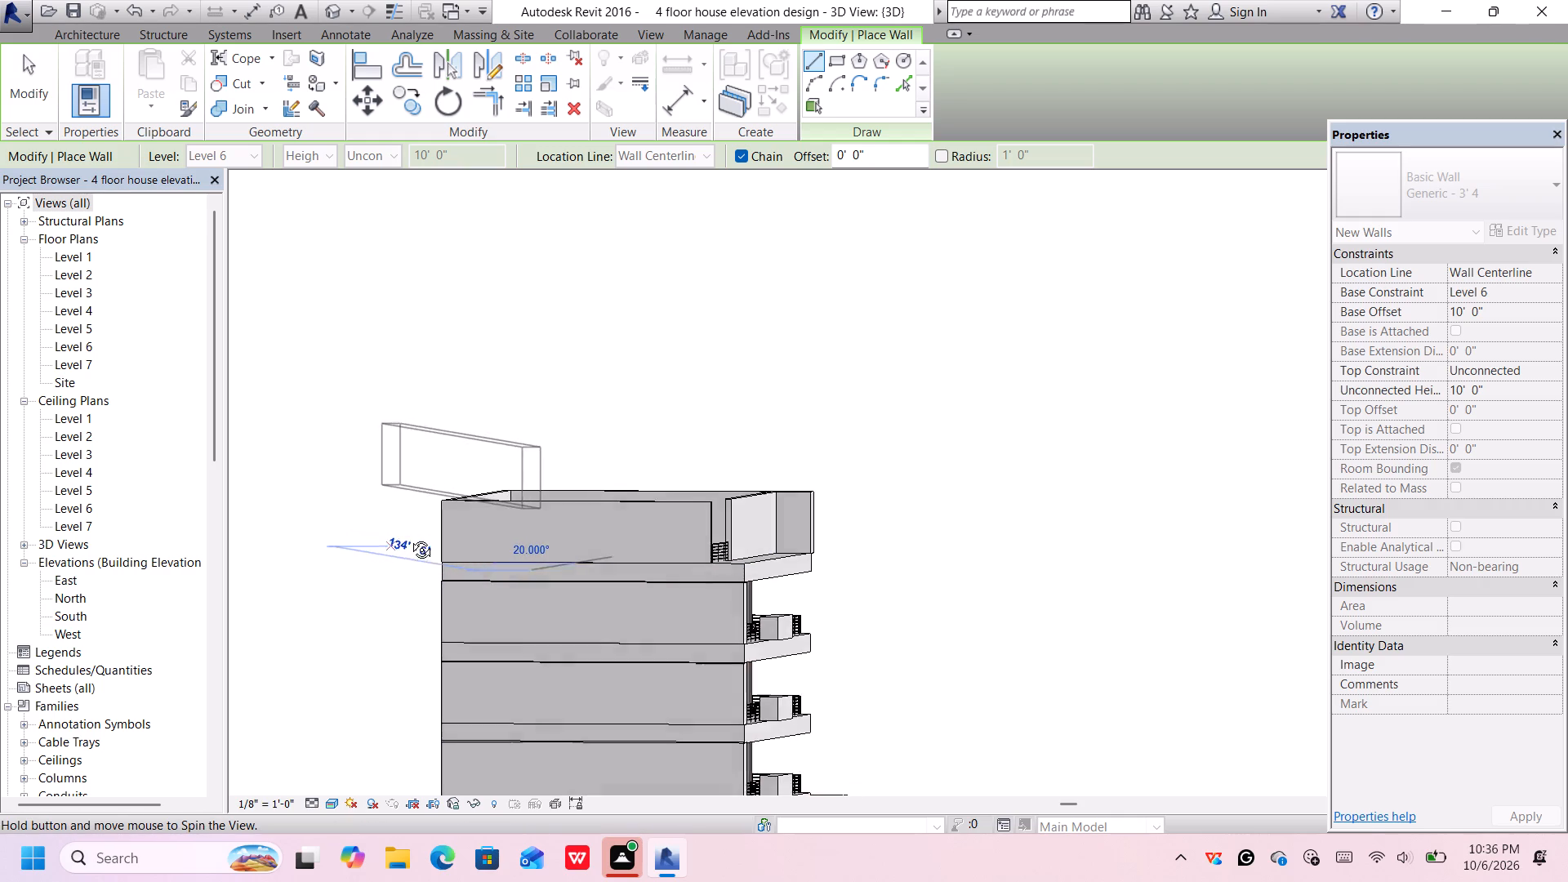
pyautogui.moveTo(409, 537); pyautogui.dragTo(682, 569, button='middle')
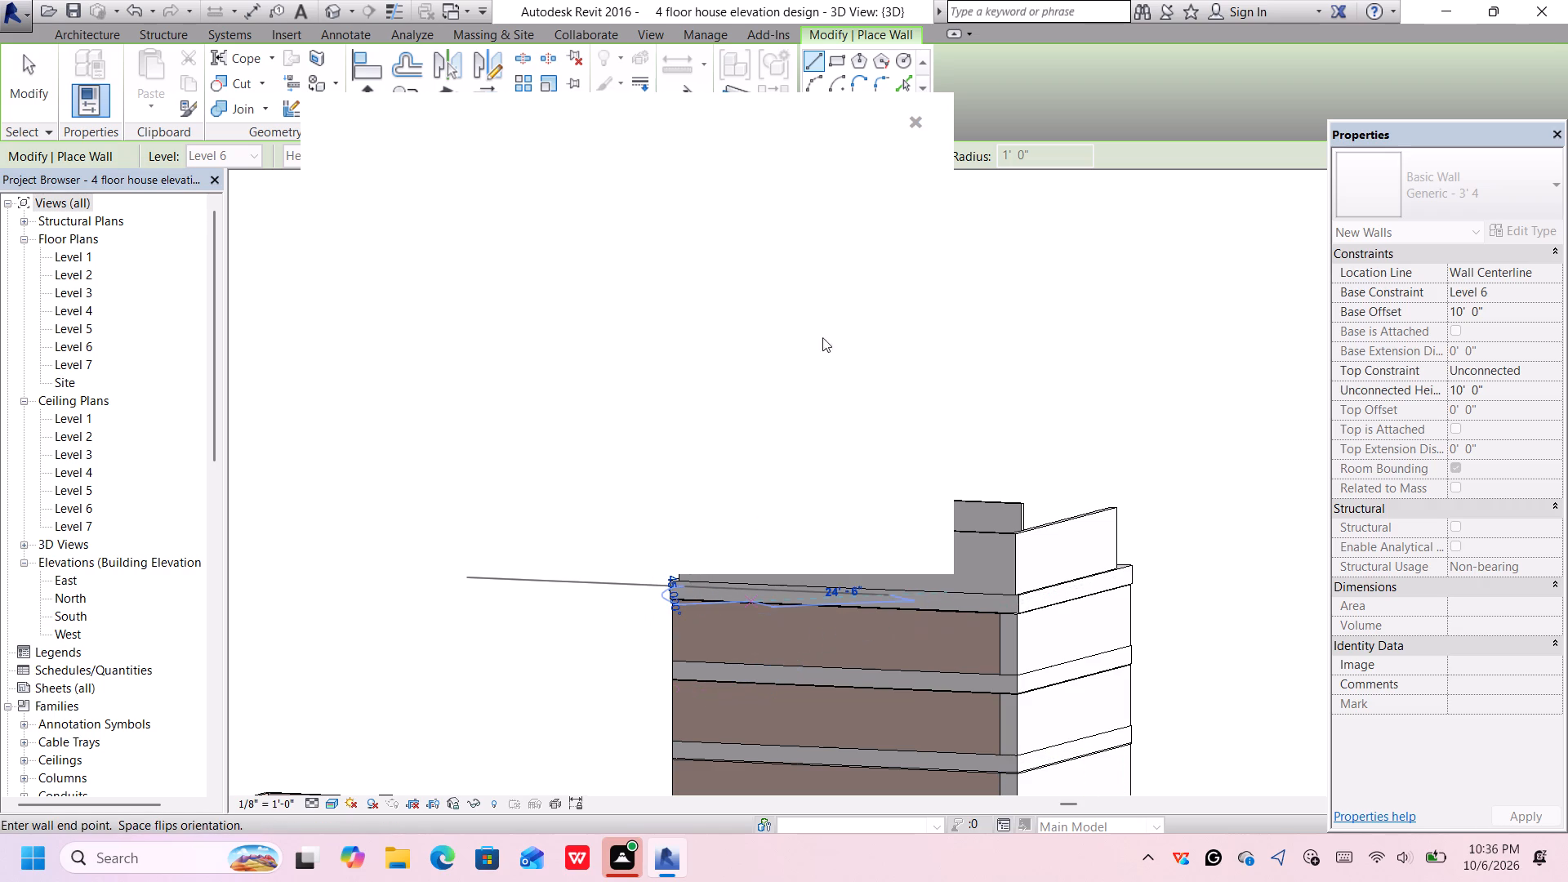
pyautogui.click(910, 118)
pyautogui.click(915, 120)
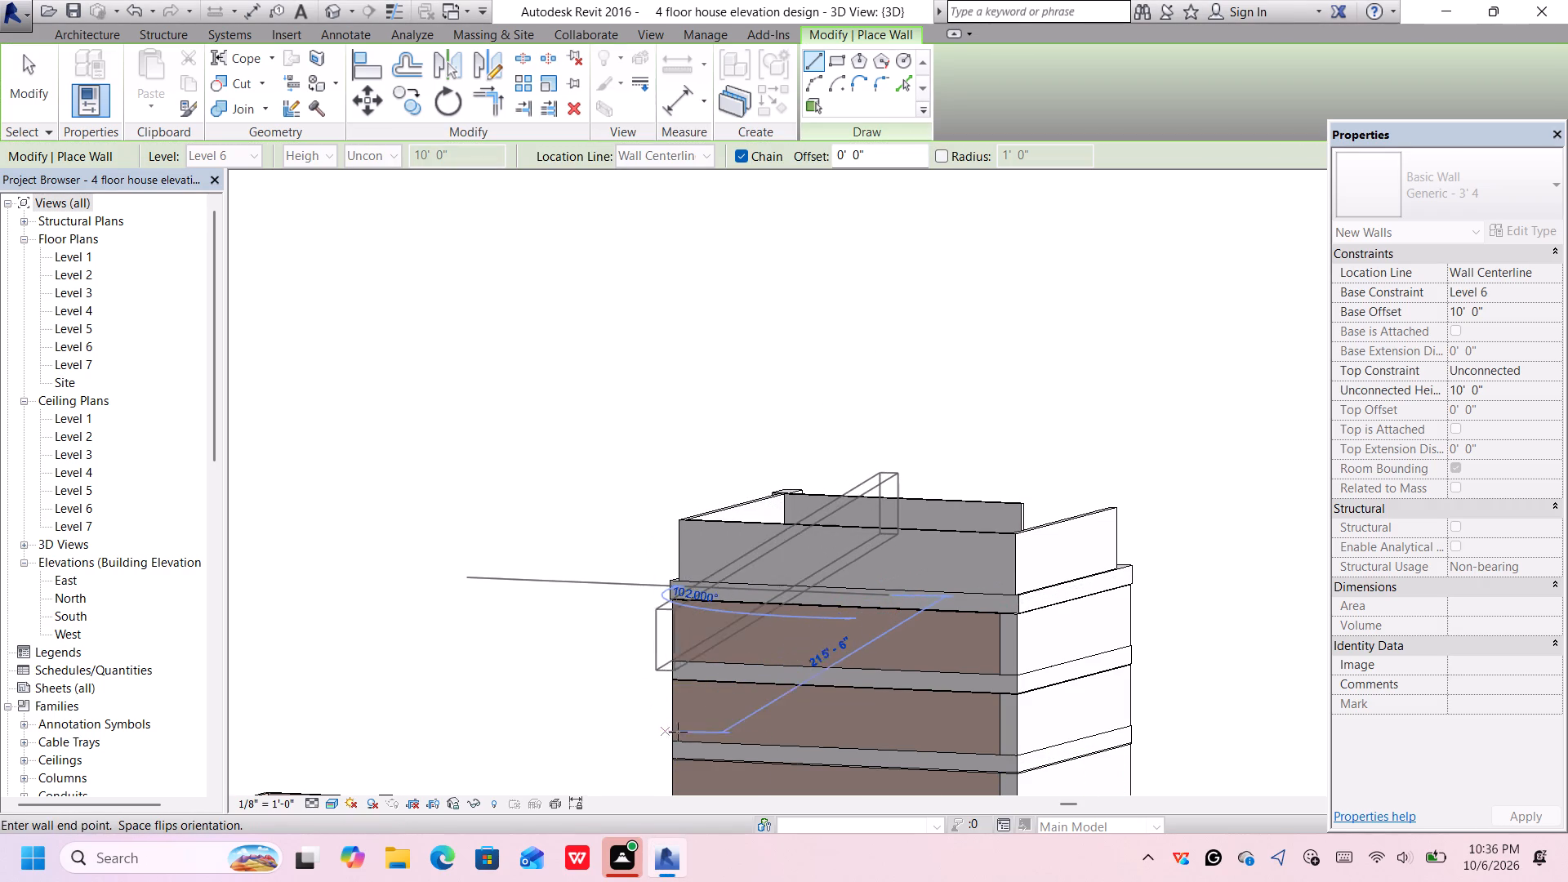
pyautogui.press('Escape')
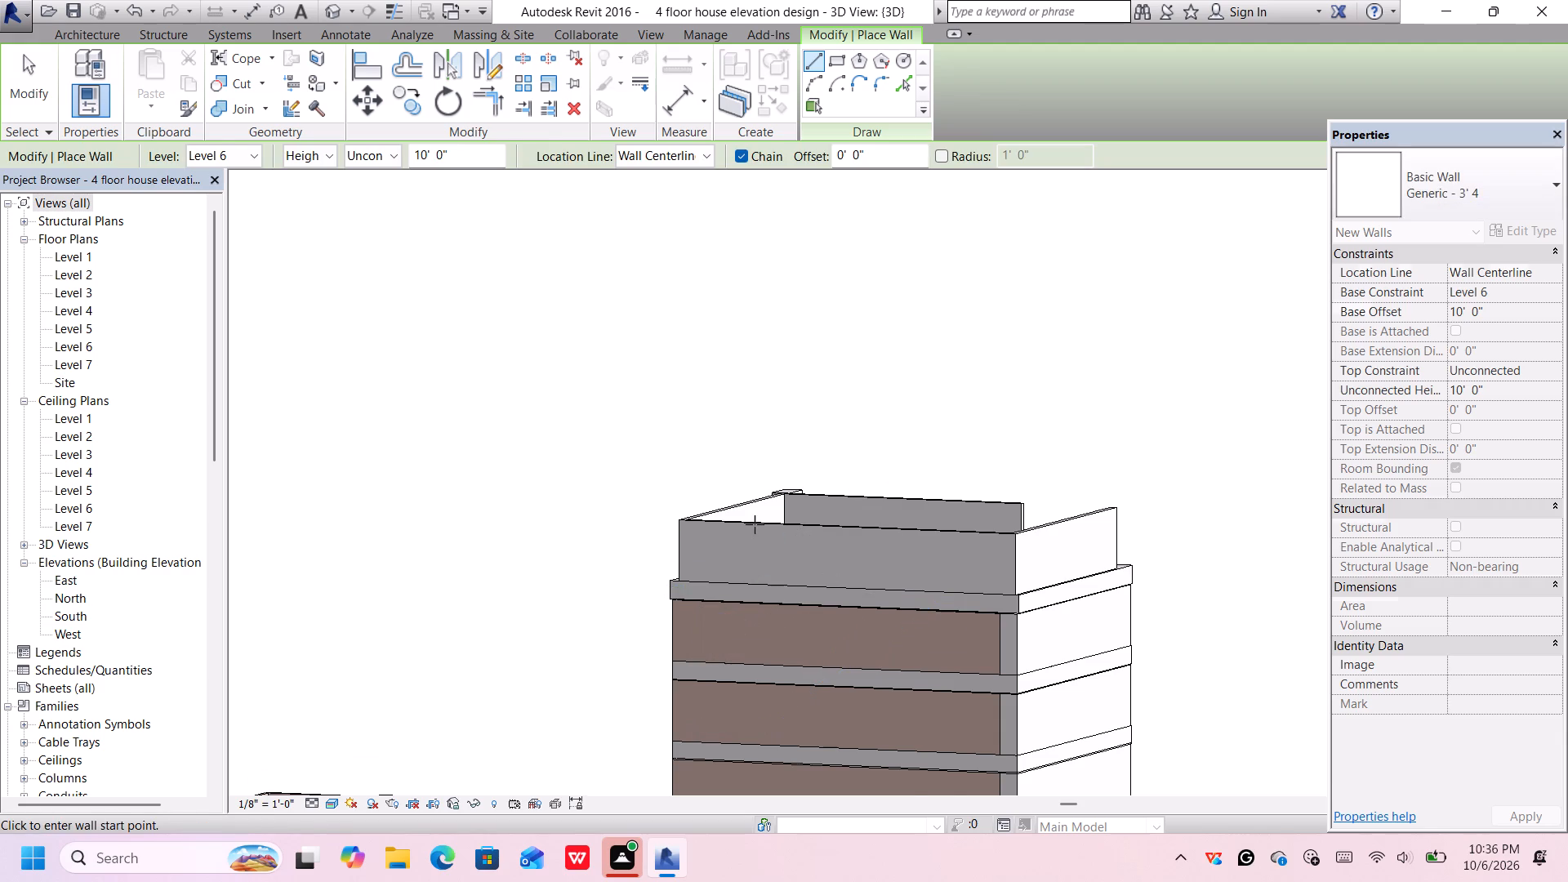
# Draw a straight Generic - 3' 4 wall from the top of the thick corner wall, parallel to the side parapet, towards the rear corner.
pyautogui.scroll(-3, 755, 524)
pyautogui.scroll(3, 757, 523)
pyautogui.moveTo(759, 525); pyautogui.dragTo(887, 642, button='middle')
pyautogui.keyDown('shift'); pyautogui.moveTo(812, 579); pyautogui.dragTo(806, 600, button='middle'); pyautogui.keyUp('shift')
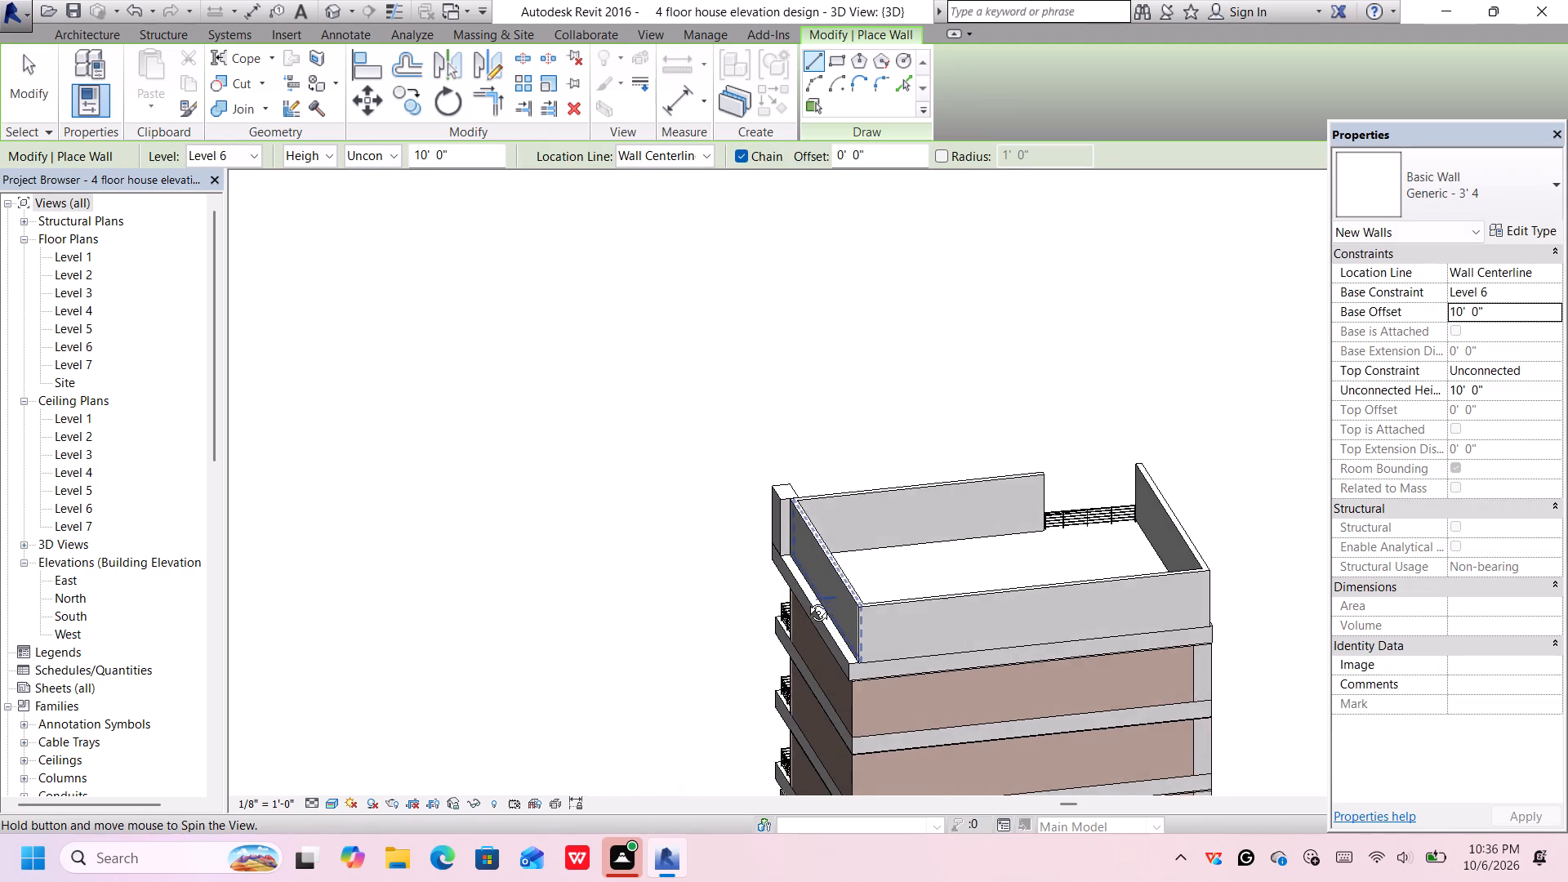
pyautogui.keyDown('shift'); pyautogui.moveTo(806, 600); pyautogui.dragTo(806, 602, button='middle'); pyautogui.keyUp('shift')
pyautogui.scroll(4, 786, 499)
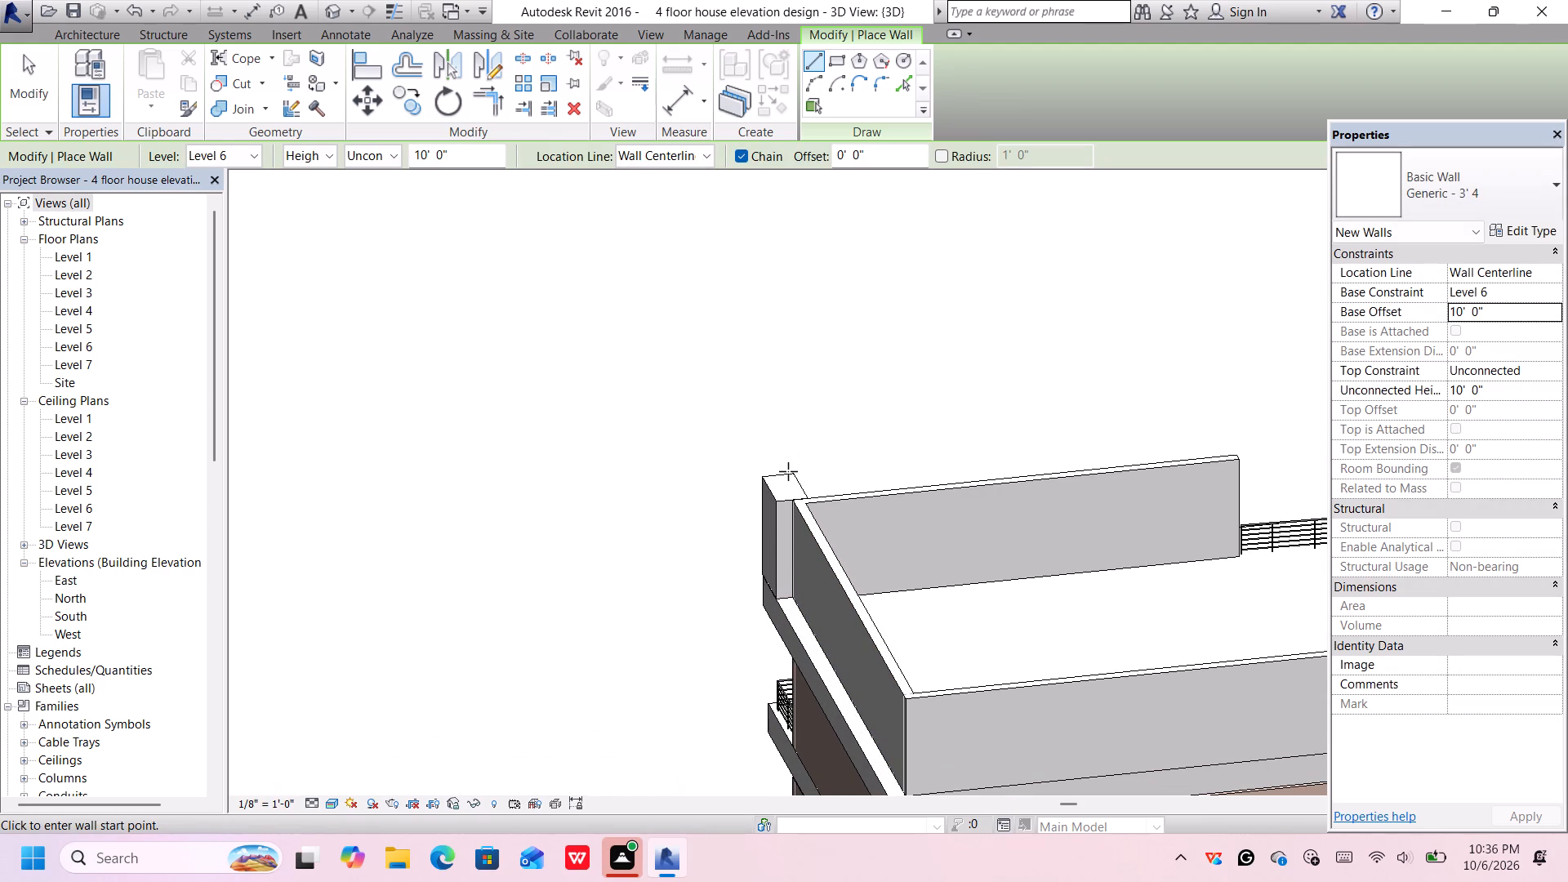
pyautogui.click(791, 474)
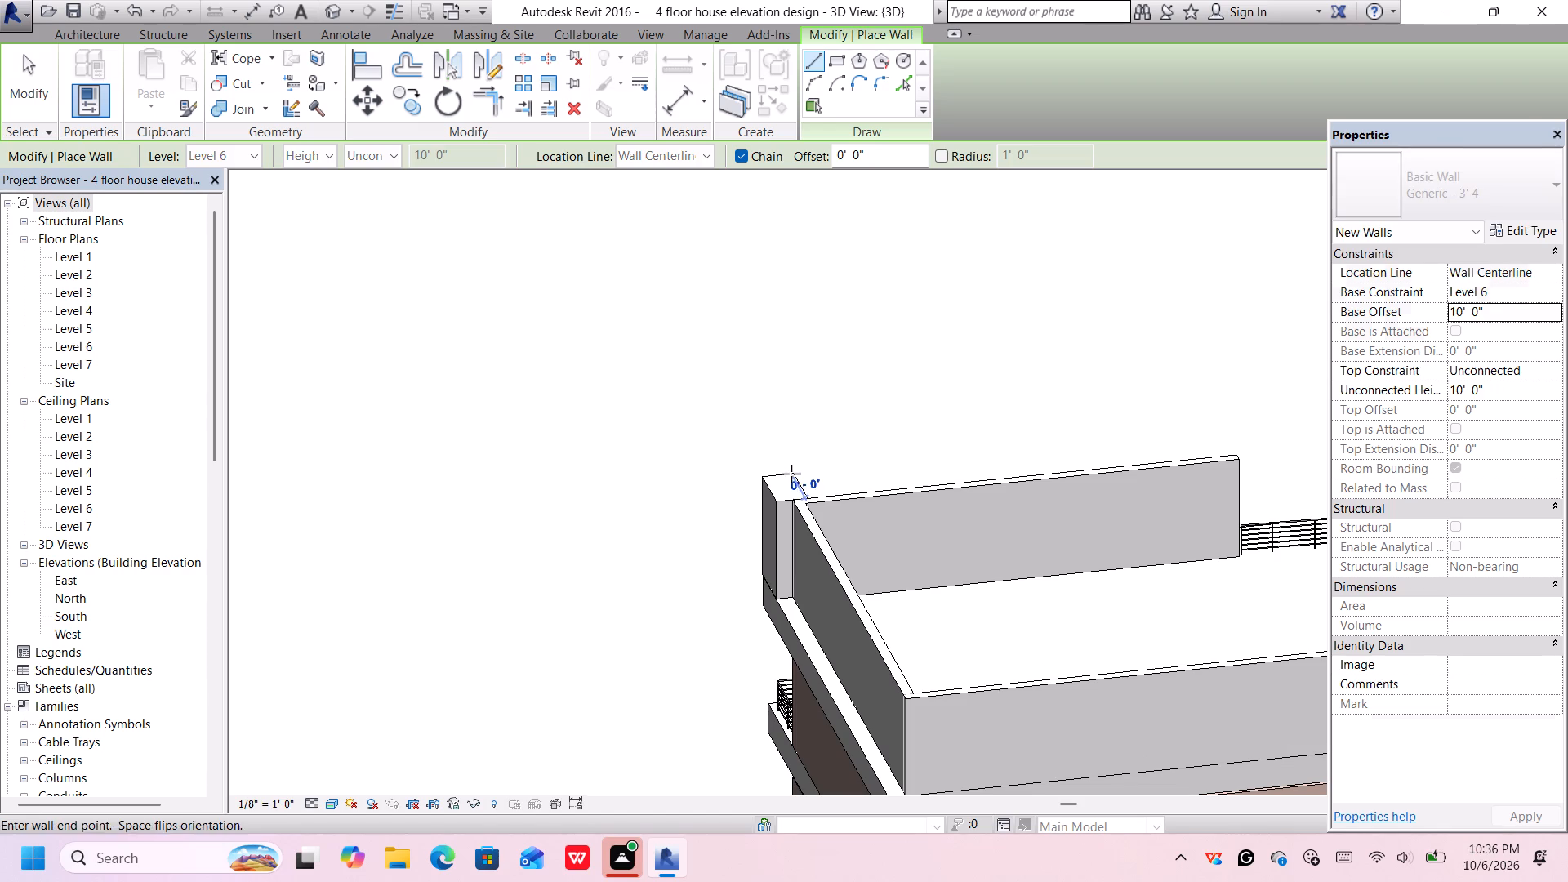
pyautogui.scroll(-1, 876, 610)
pyautogui.scroll(1, 880, 608)
pyautogui.scroll(-1, 880, 607)
pyautogui.moveTo(880, 605); pyautogui.dragTo(857, 555, button='middle')
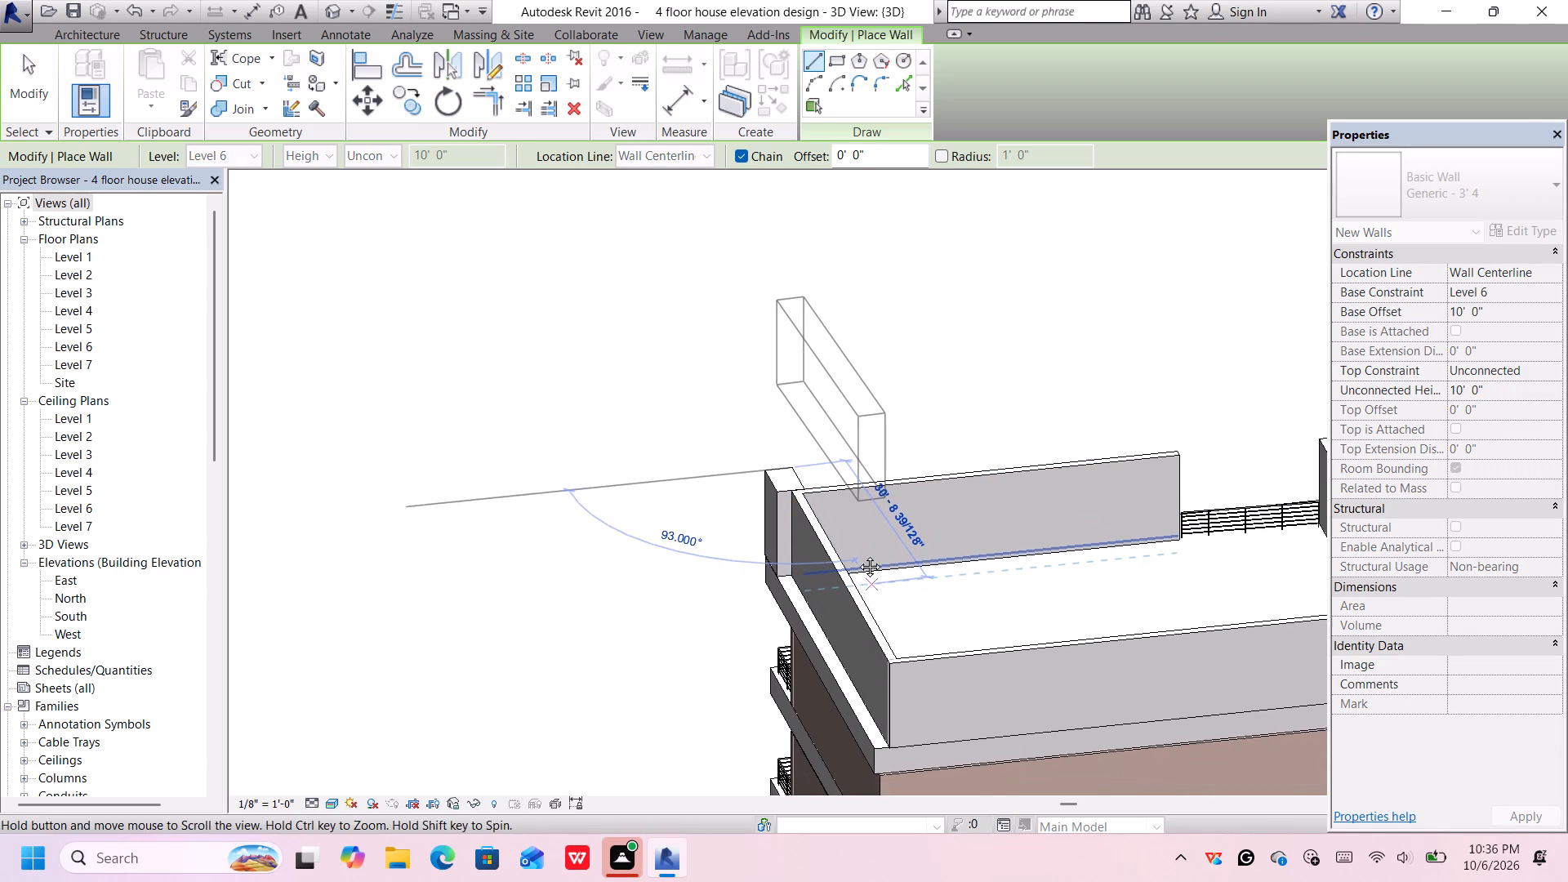
pyautogui.moveTo(857, 555); pyautogui.dragTo(845, 531, button='middle')
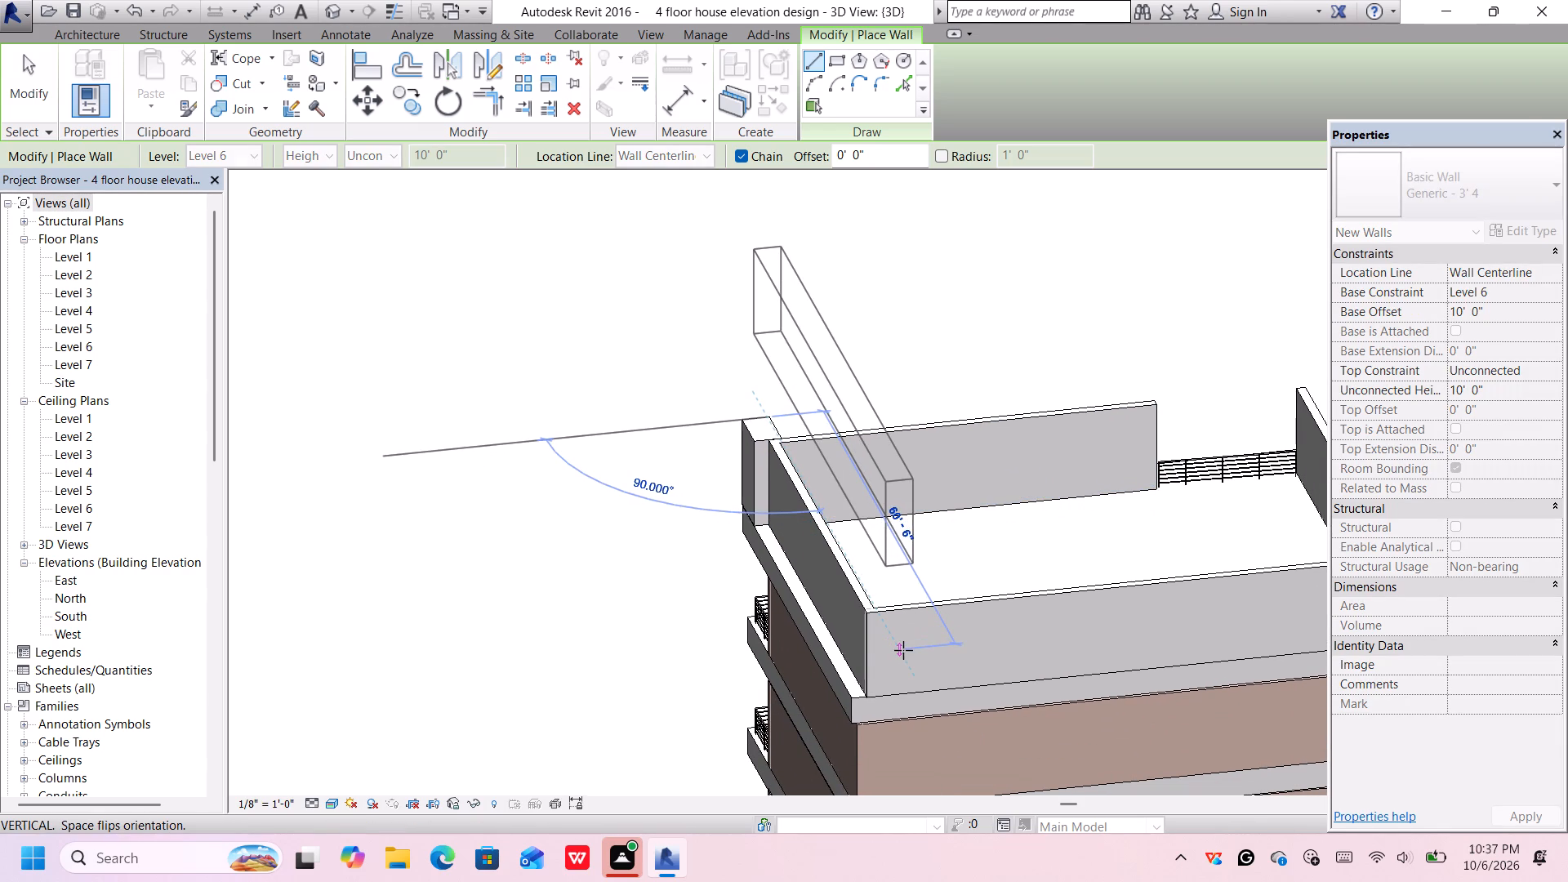
pyautogui.click(903, 650)
pyautogui.press('space')
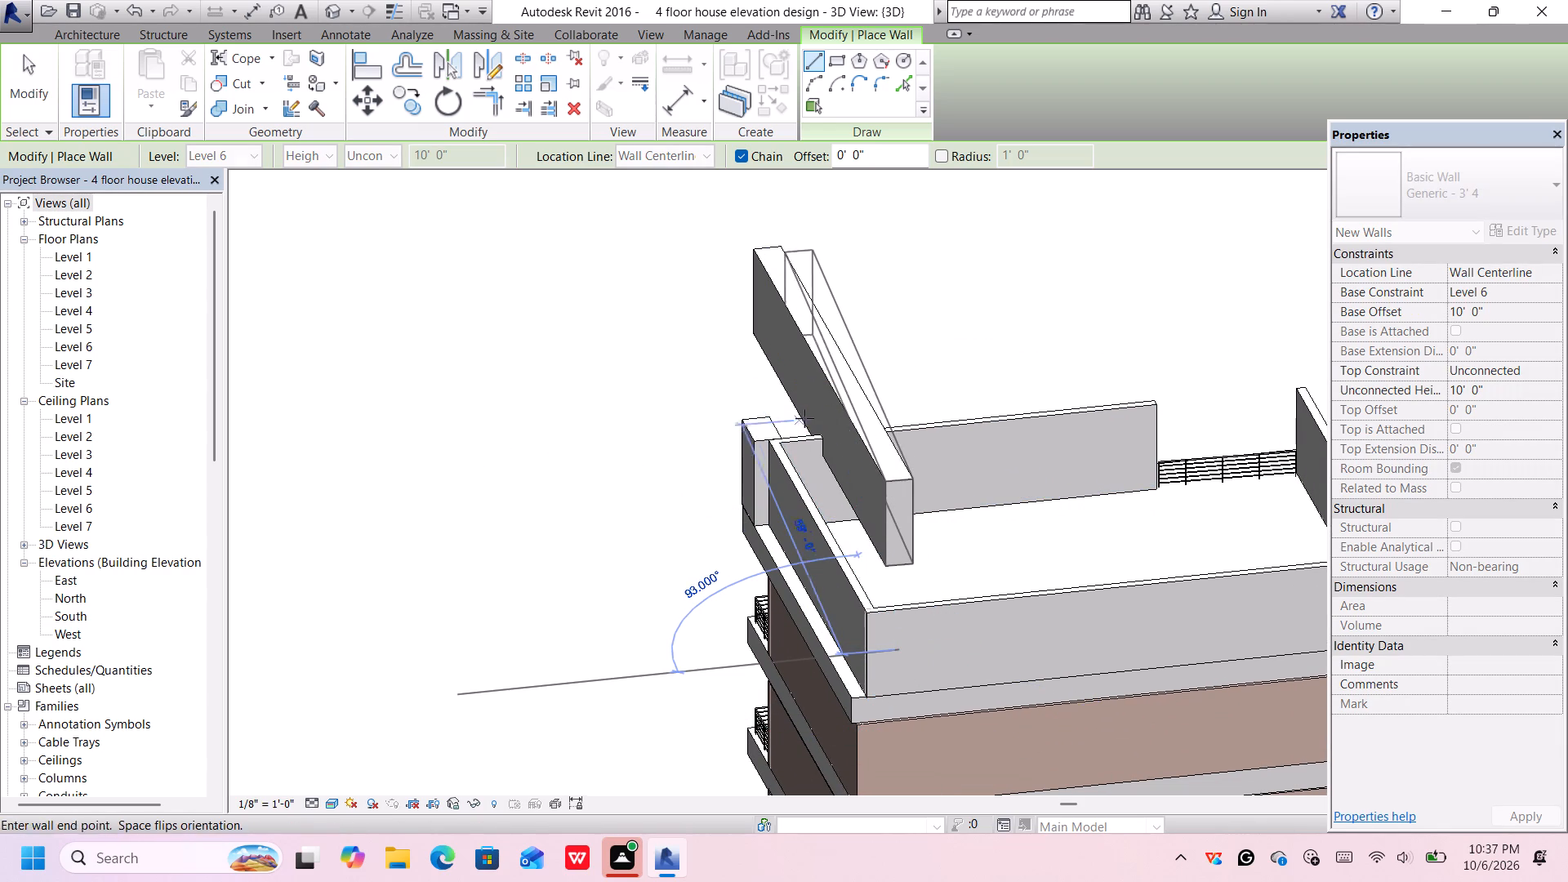
pyautogui.press('Escape')
pyautogui.click(782, 333)
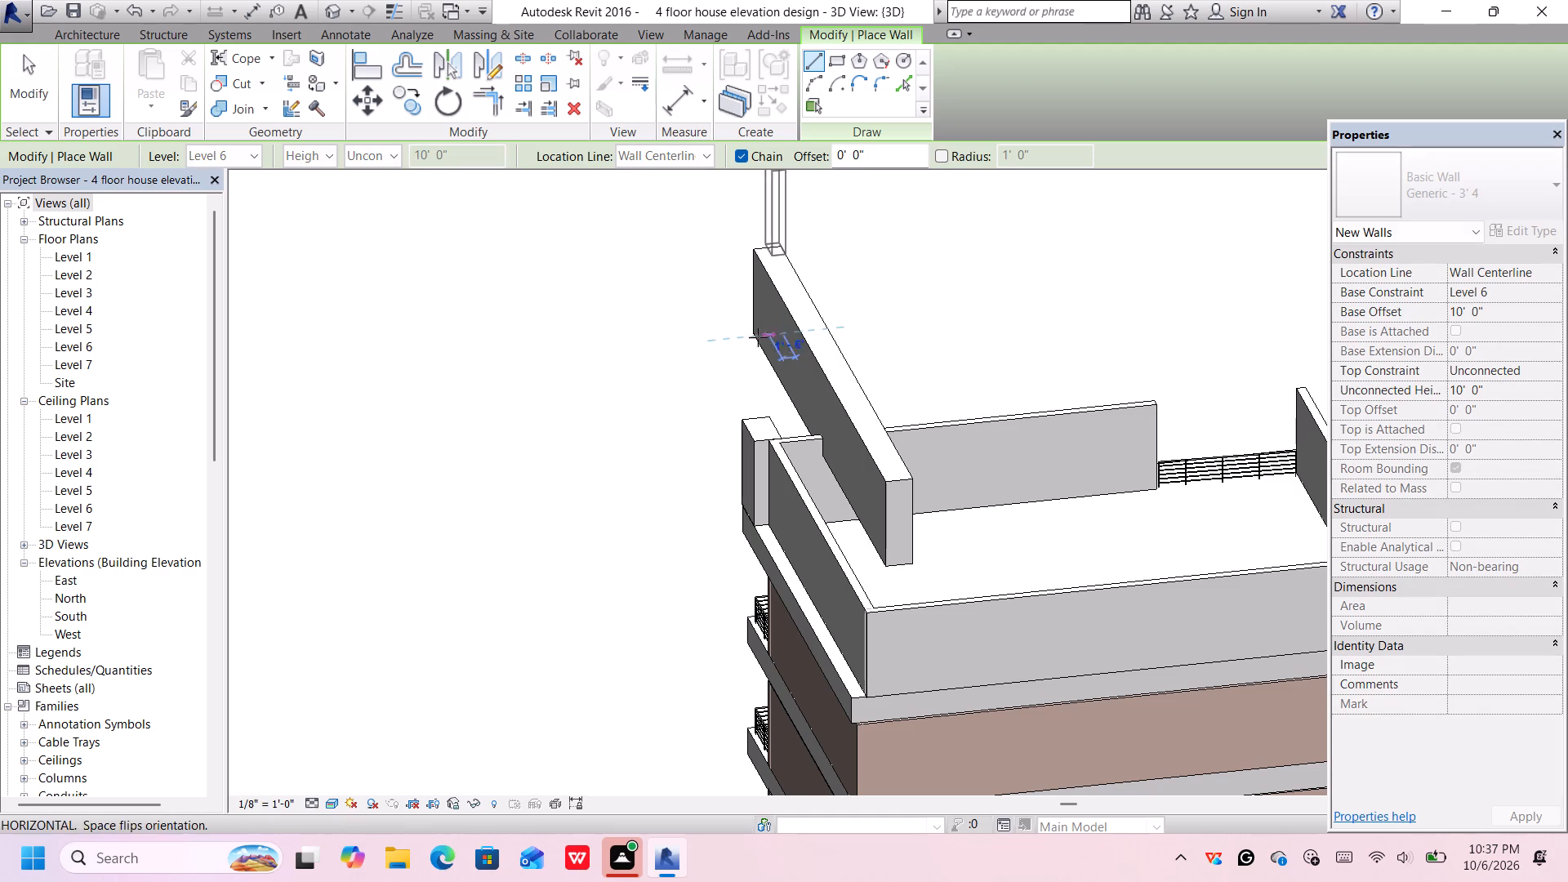
# Finish placing walls and move the new Generic - 3' 4 wall so its lower end corner meets the thick corner wall's top.
pyautogui.press('Escape')
pyautogui.press('Escape')
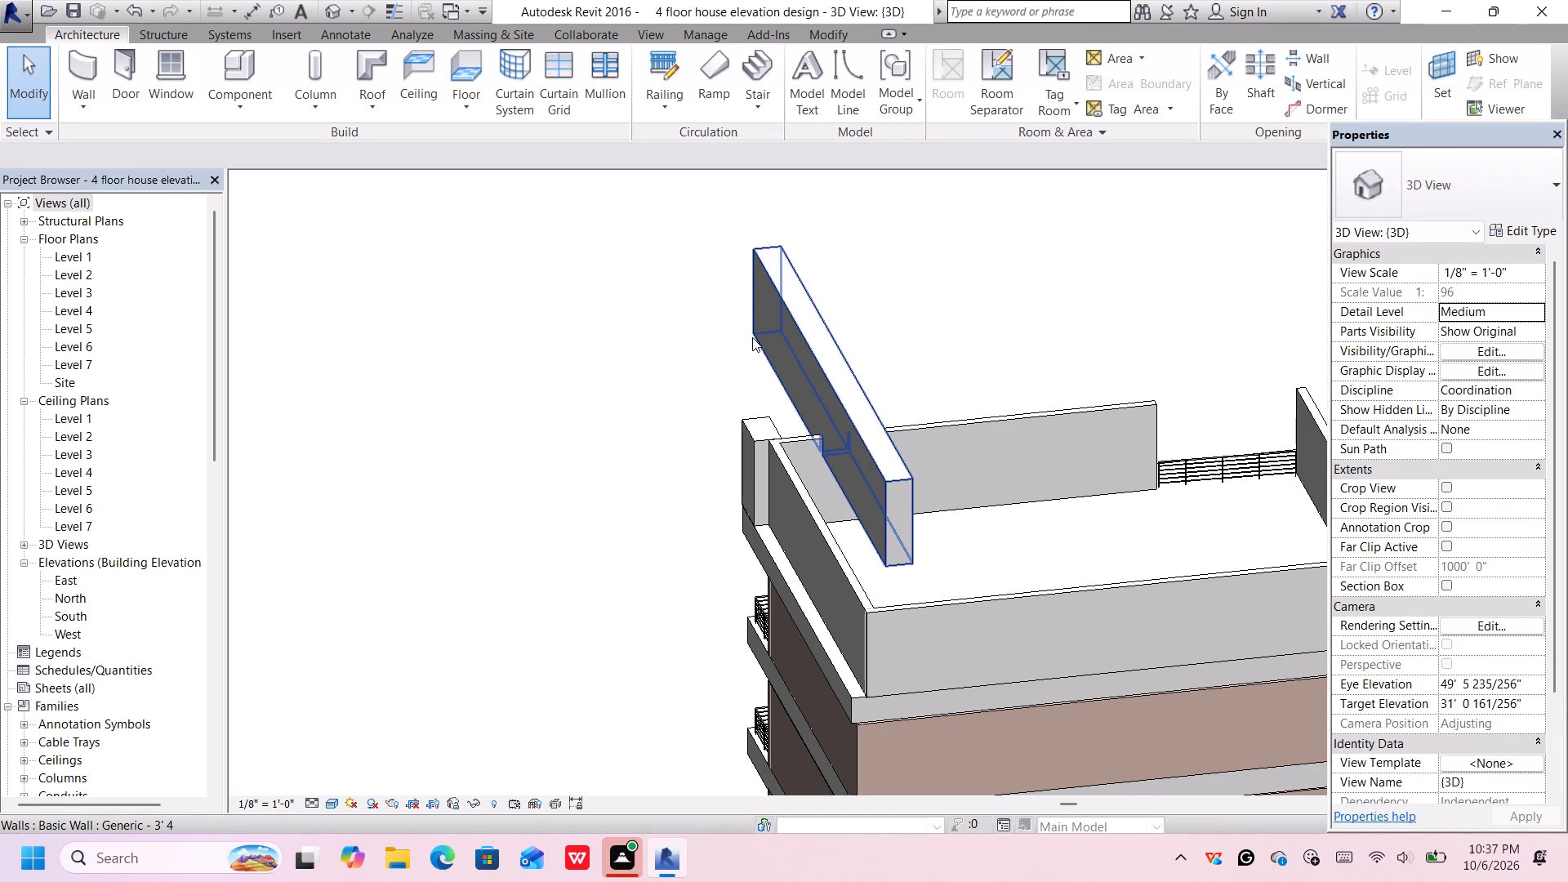
pyautogui.scroll(3, 752, 337)
pyautogui.click(756, 332)
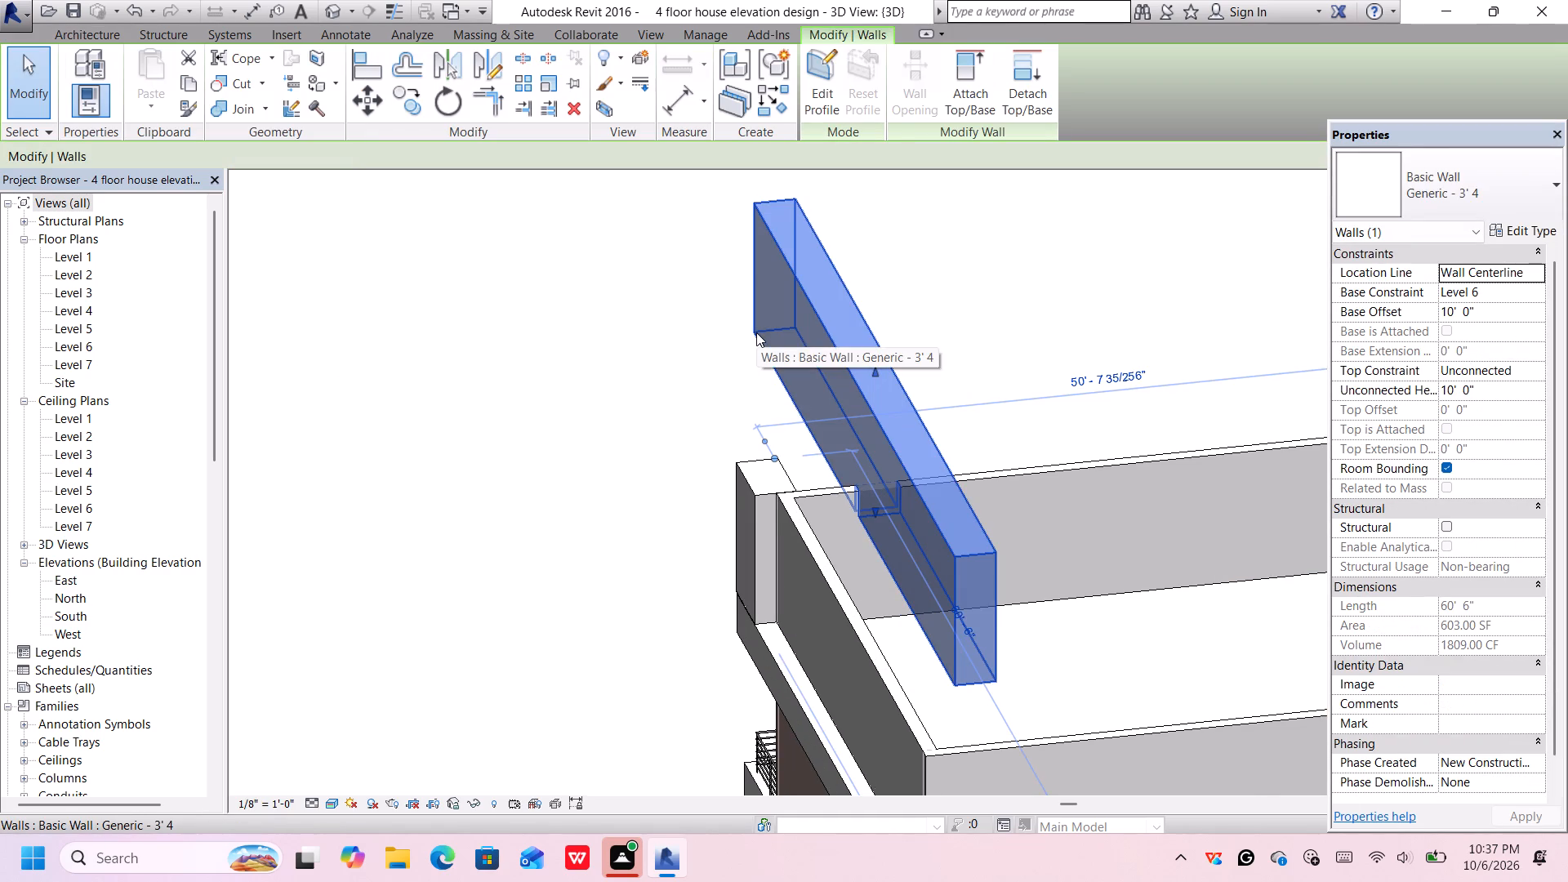
pyautogui.scroll(2, 755, 333)
pyautogui.moveTo(753, 332); pyautogui.dragTo(742, 510)
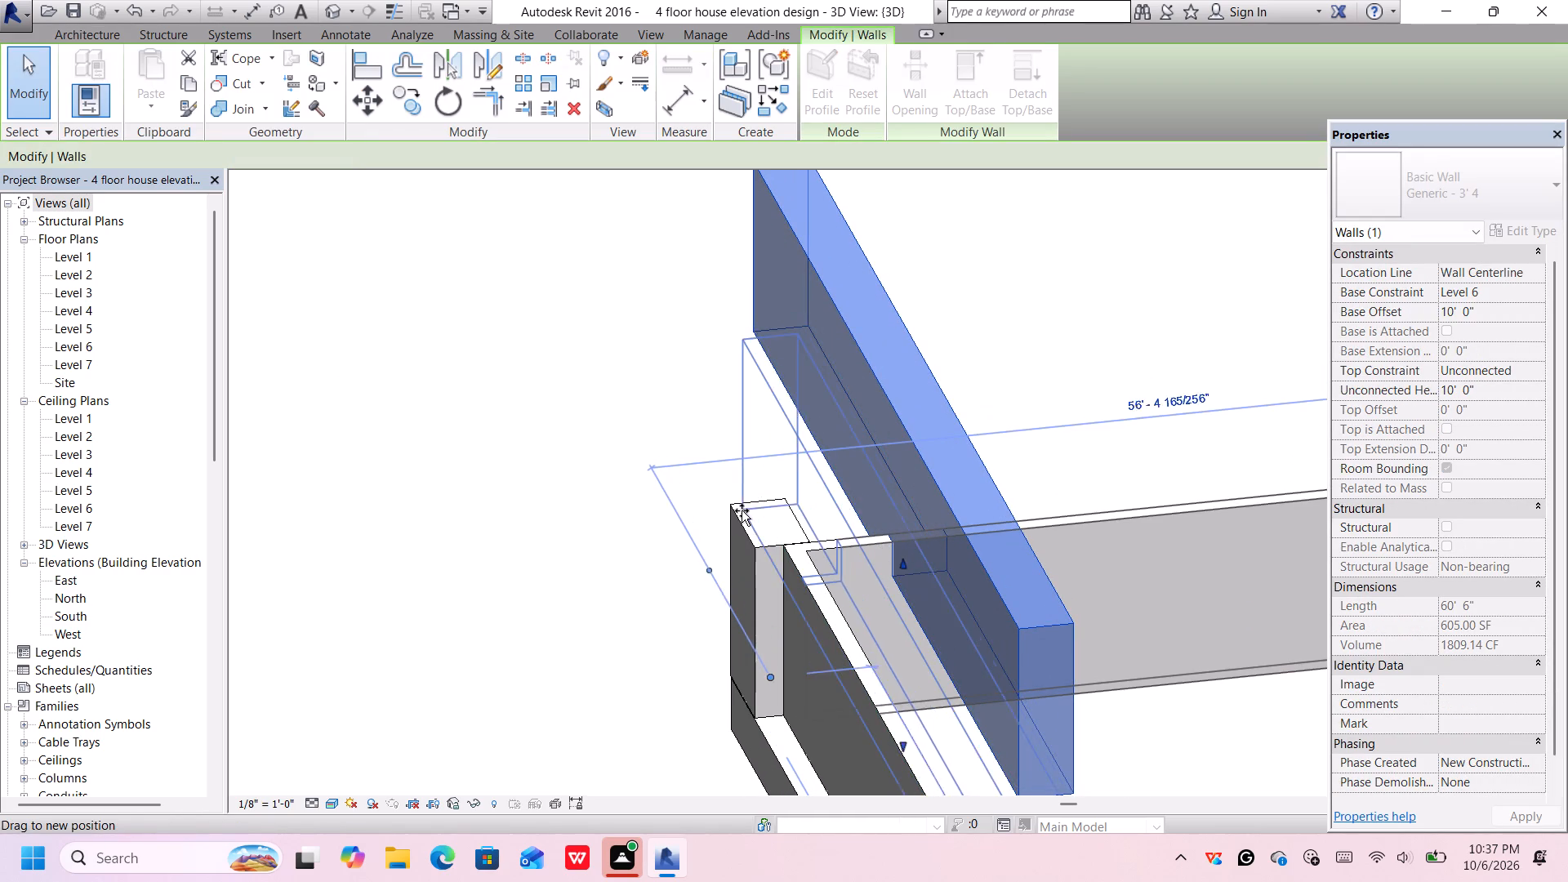
pyautogui.moveTo(742, 510); pyautogui.dragTo(732, 505)
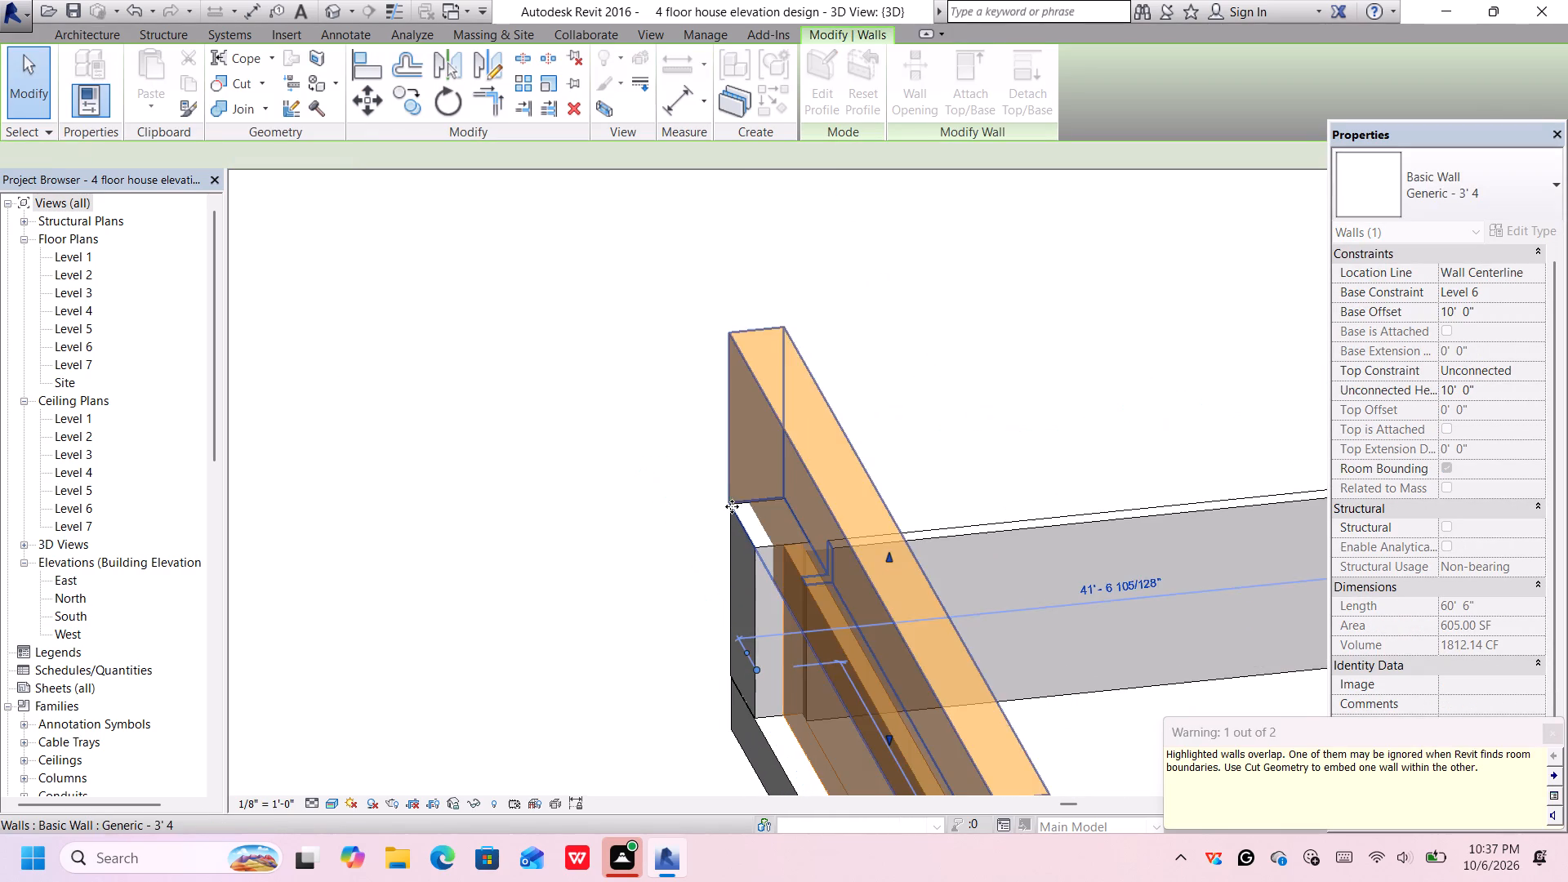
# Move the Generic - 3' 4 wall again, bringing its underside corner to the top edge of the thick corner wall.
pyautogui.scroll(-2, 749, 519)
pyautogui.moveTo(749, 522); pyautogui.dragTo(724, 427, button='middle')
pyautogui.scroll(3, 699, 431)
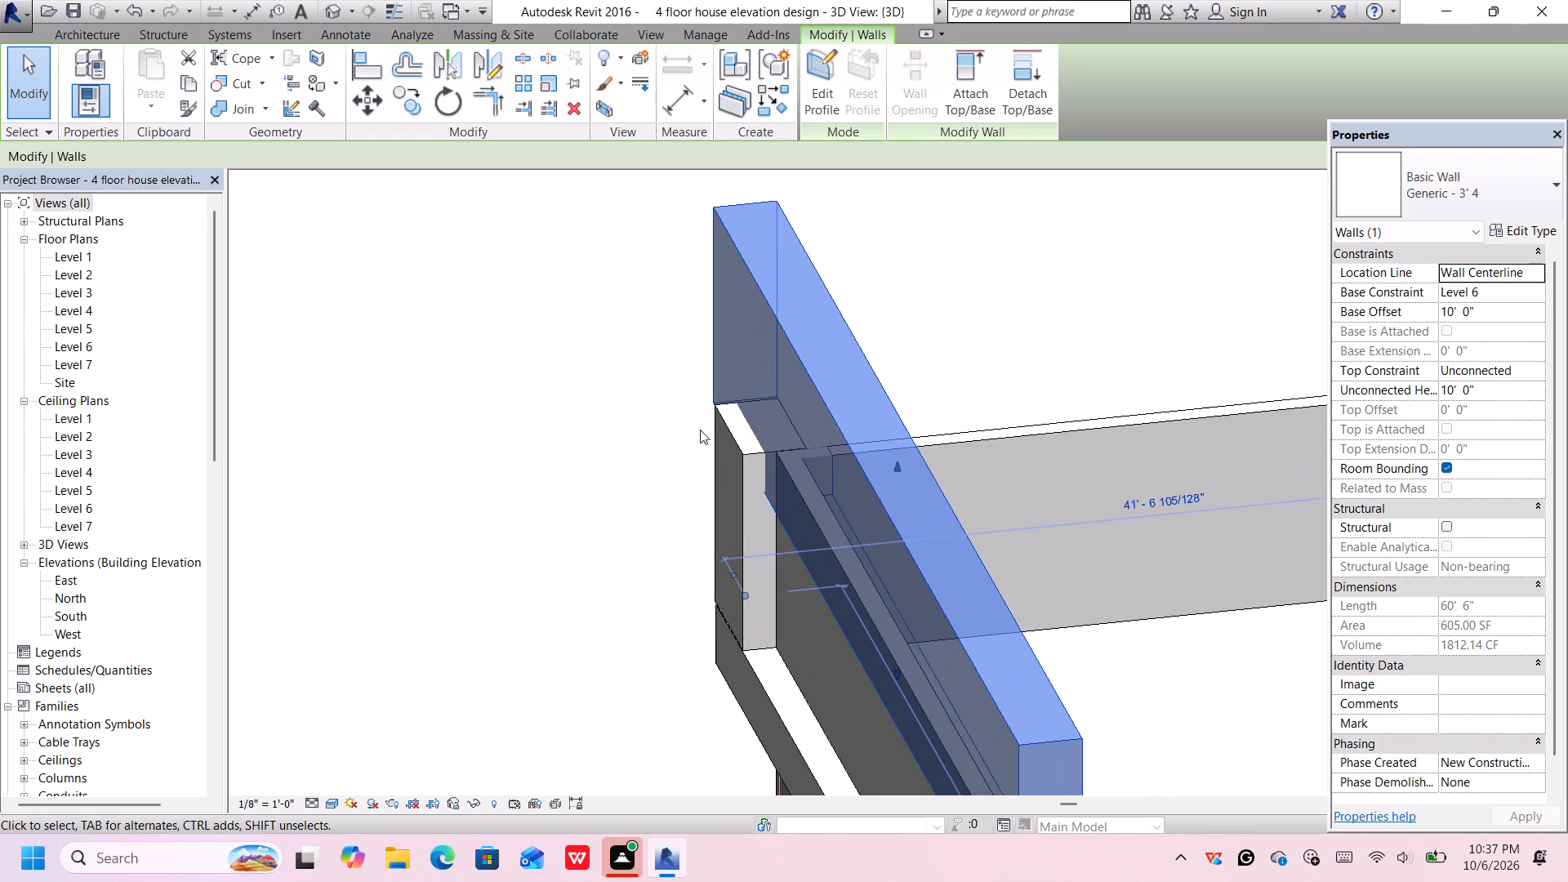
pyautogui.moveTo(696, 441); pyautogui.dragTo(728, 449, button='middle')
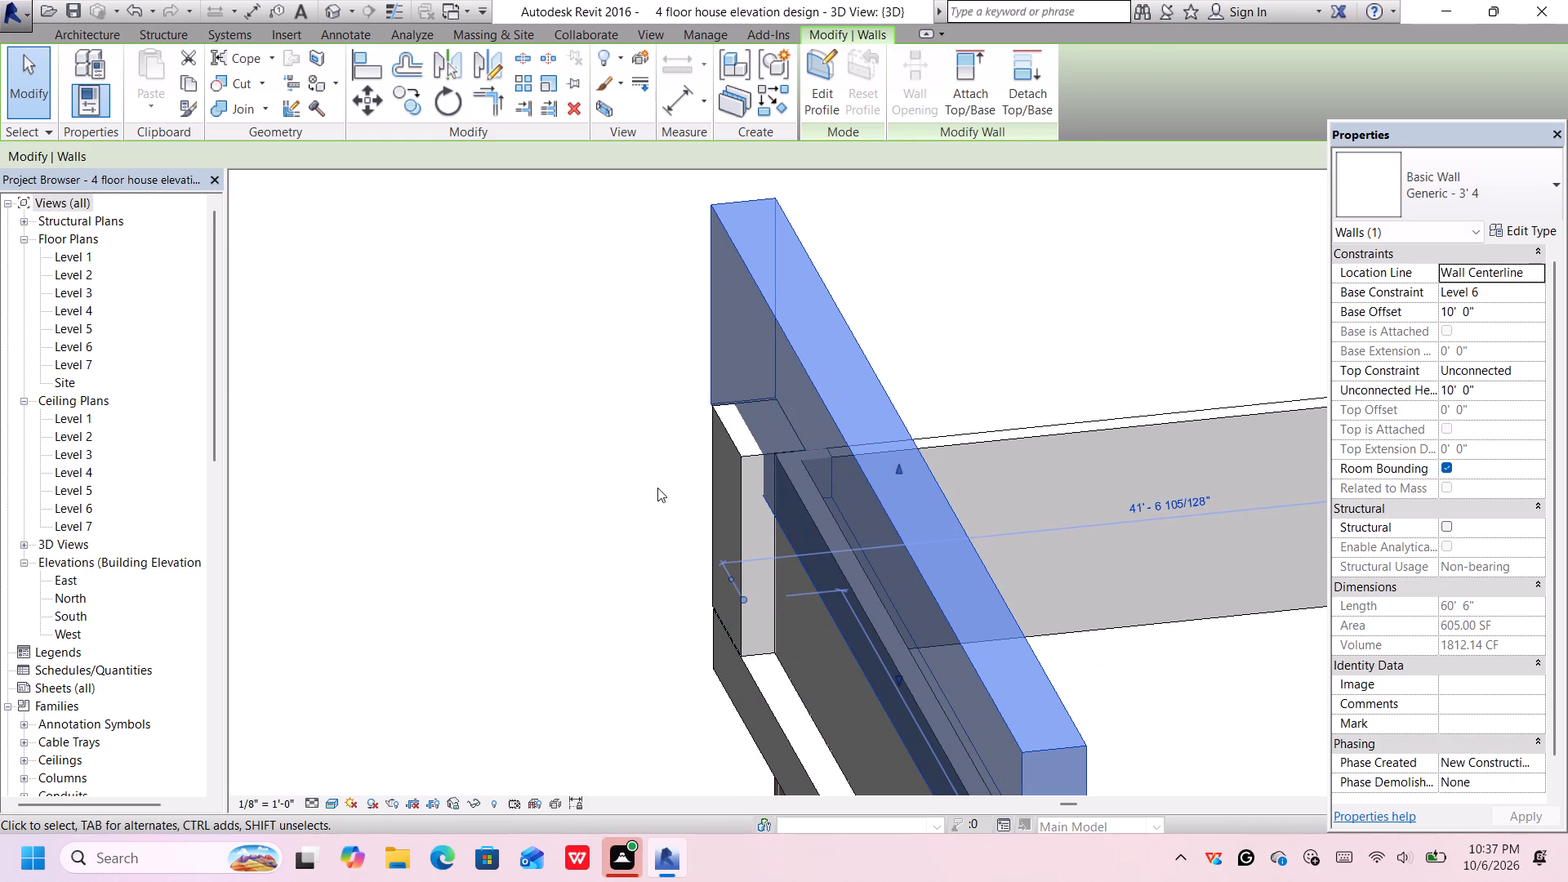
pyautogui.moveTo(694, 510); pyautogui.dragTo(917, 465, button='middle')
pyautogui.keyDown('shift'); pyautogui.moveTo(441, 621); pyautogui.dragTo(462, 591, button='middle'); pyautogui.keyUp('shift')
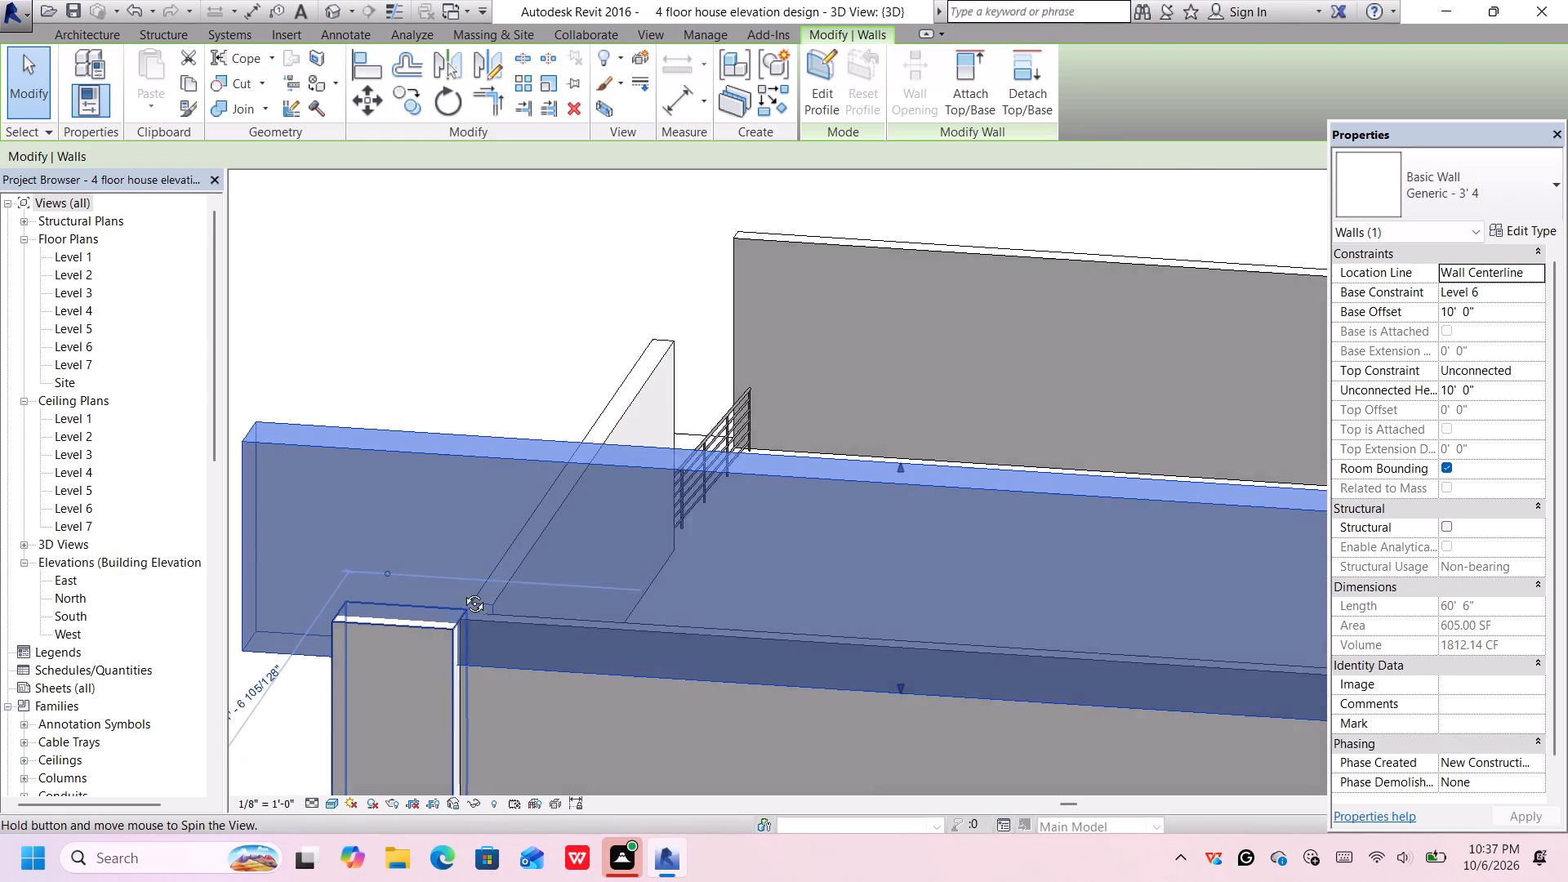
pyautogui.keyDown('shift'); pyautogui.moveTo(462, 591); pyautogui.dragTo(577, 492, button='middle'); pyautogui.keyUp('shift')
pyautogui.keyDown('shift'); pyautogui.moveTo(412, 663); pyautogui.dragTo(513, 593, button='middle'); pyautogui.keyUp('shift')
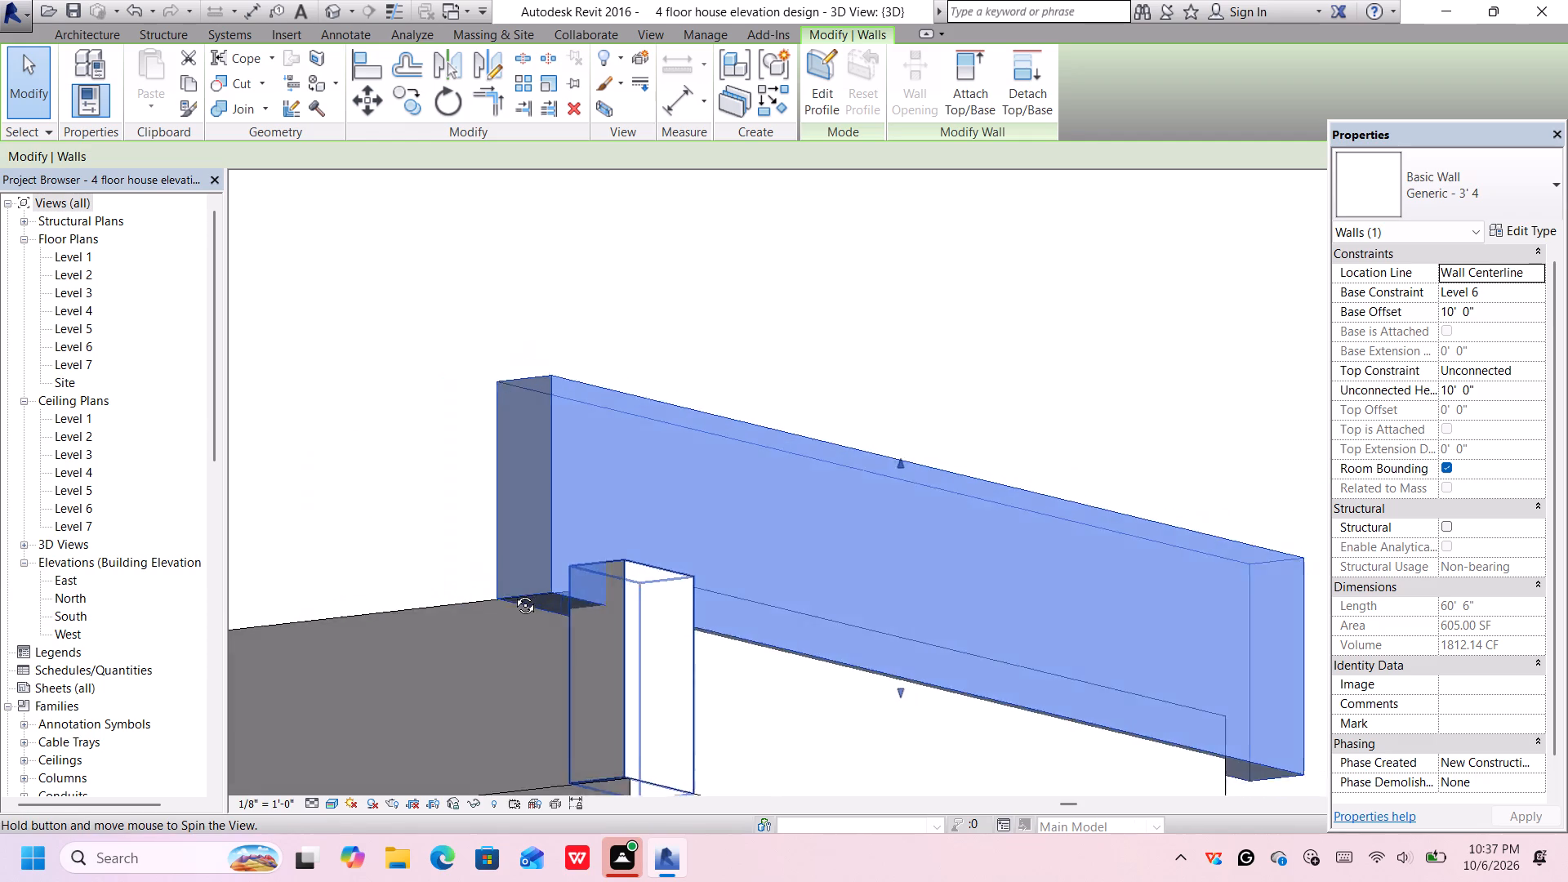
pyautogui.keyDown('shift'); pyautogui.moveTo(513, 593); pyautogui.dragTo(519, 628, button='middle'); pyautogui.keyUp('shift')
pyautogui.scroll(3, 542, 668)
pyautogui.scroll(-1, 564, 641)
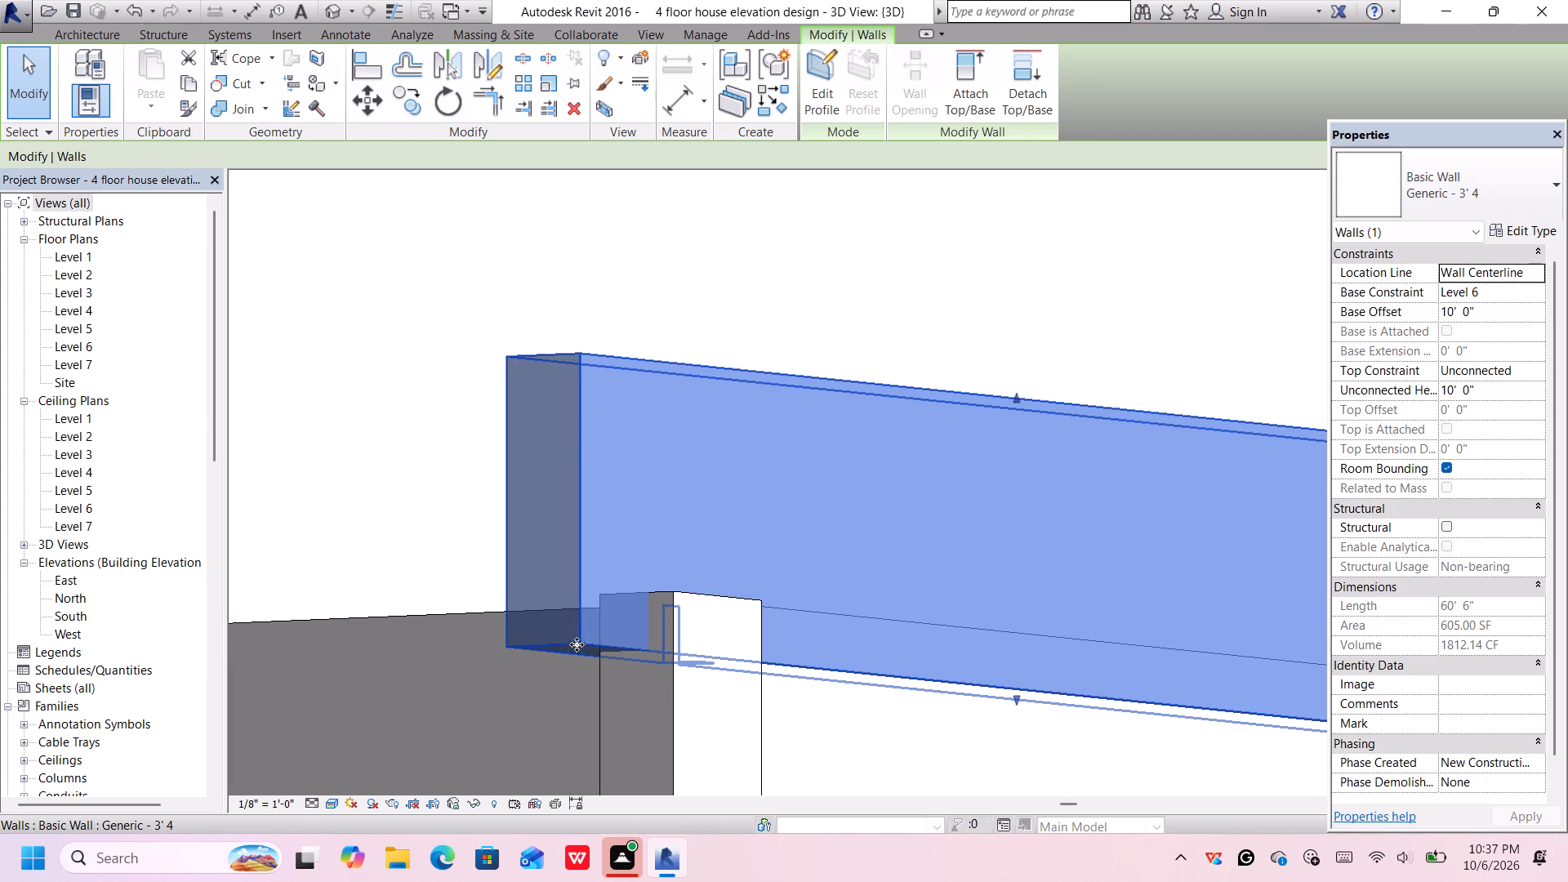
pyautogui.moveTo(577, 643); pyautogui.dragTo(675, 590)
# Bring the offset Generic - 3' 4 wall back over the side parapet, matching its lower front corner to the thick corner wall.
pyautogui.scroll(4, 679, 599)
pyautogui.moveTo(675, 605); pyautogui.dragTo(673, 605, button='middle')
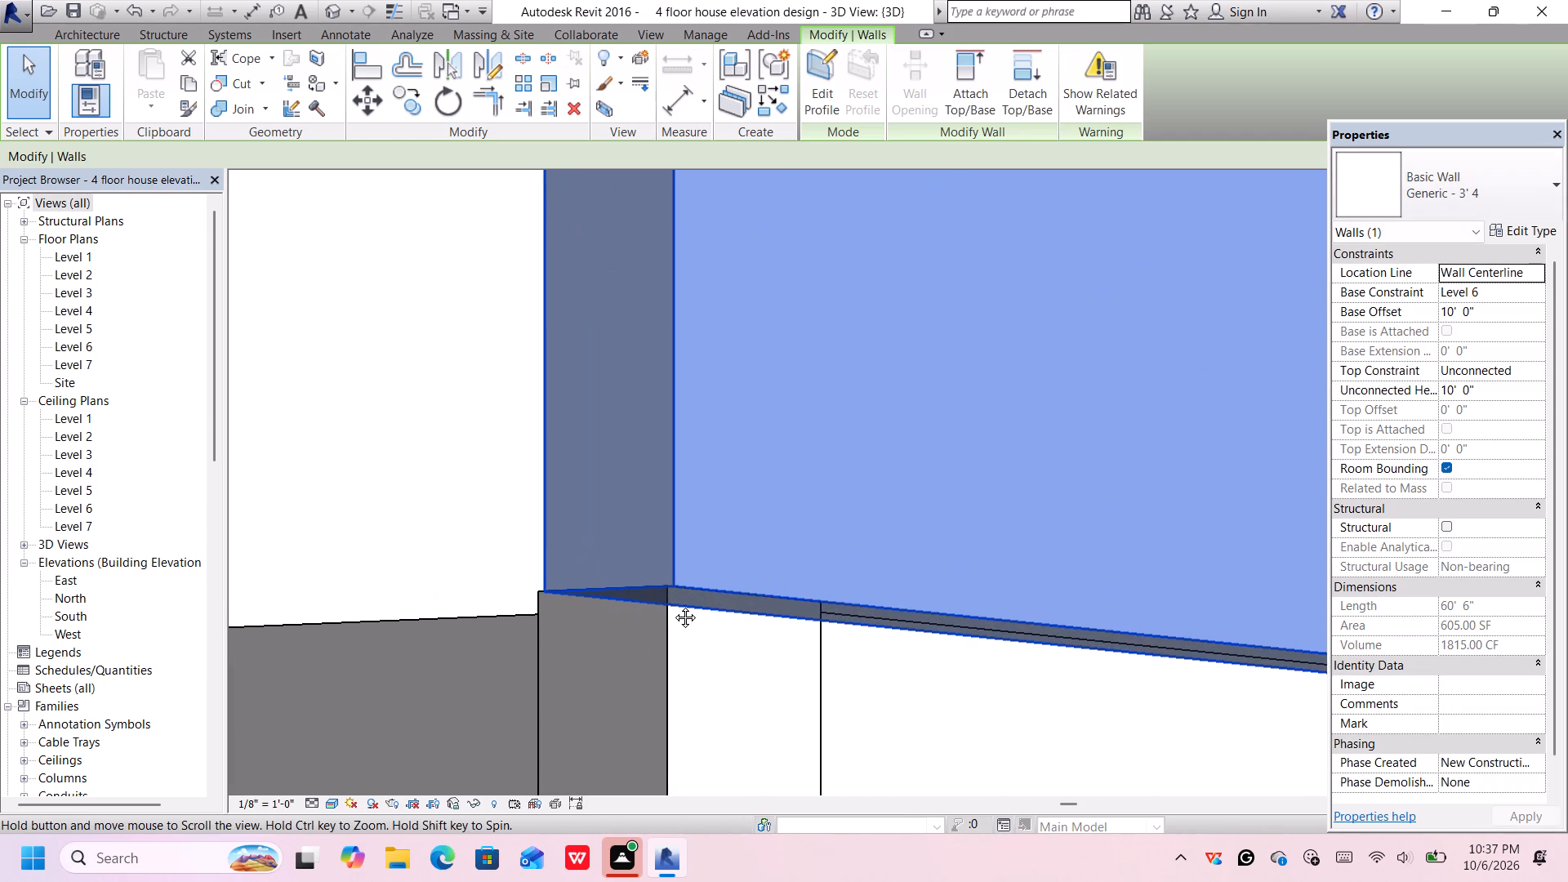
pyautogui.moveTo(673, 605); pyautogui.dragTo(909, 667, button='middle')
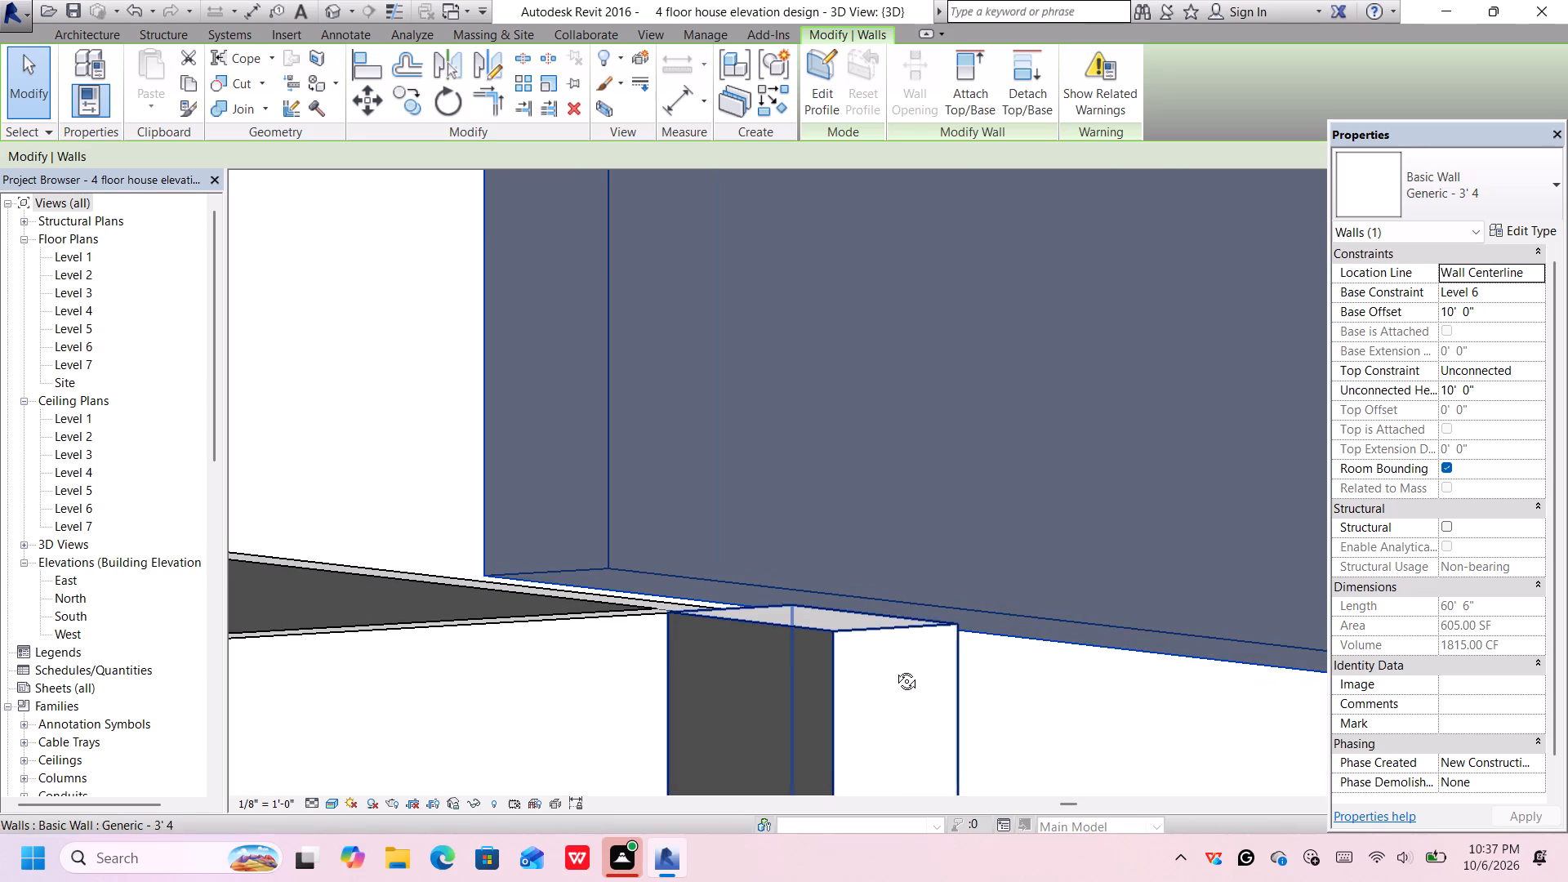
pyautogui.keyDown('shift'); pyautogui.moveTo(895, 669); pyautogui.dragTo(793, 685, button='middle'); pyautogui.keyUp('shift')
pyautogui.keyDown('shift'); pyautogui.scroll(-6, 797, 684); pyautogui.keyUp('shift')
pyautogui.scroll(-3, 702, 553)
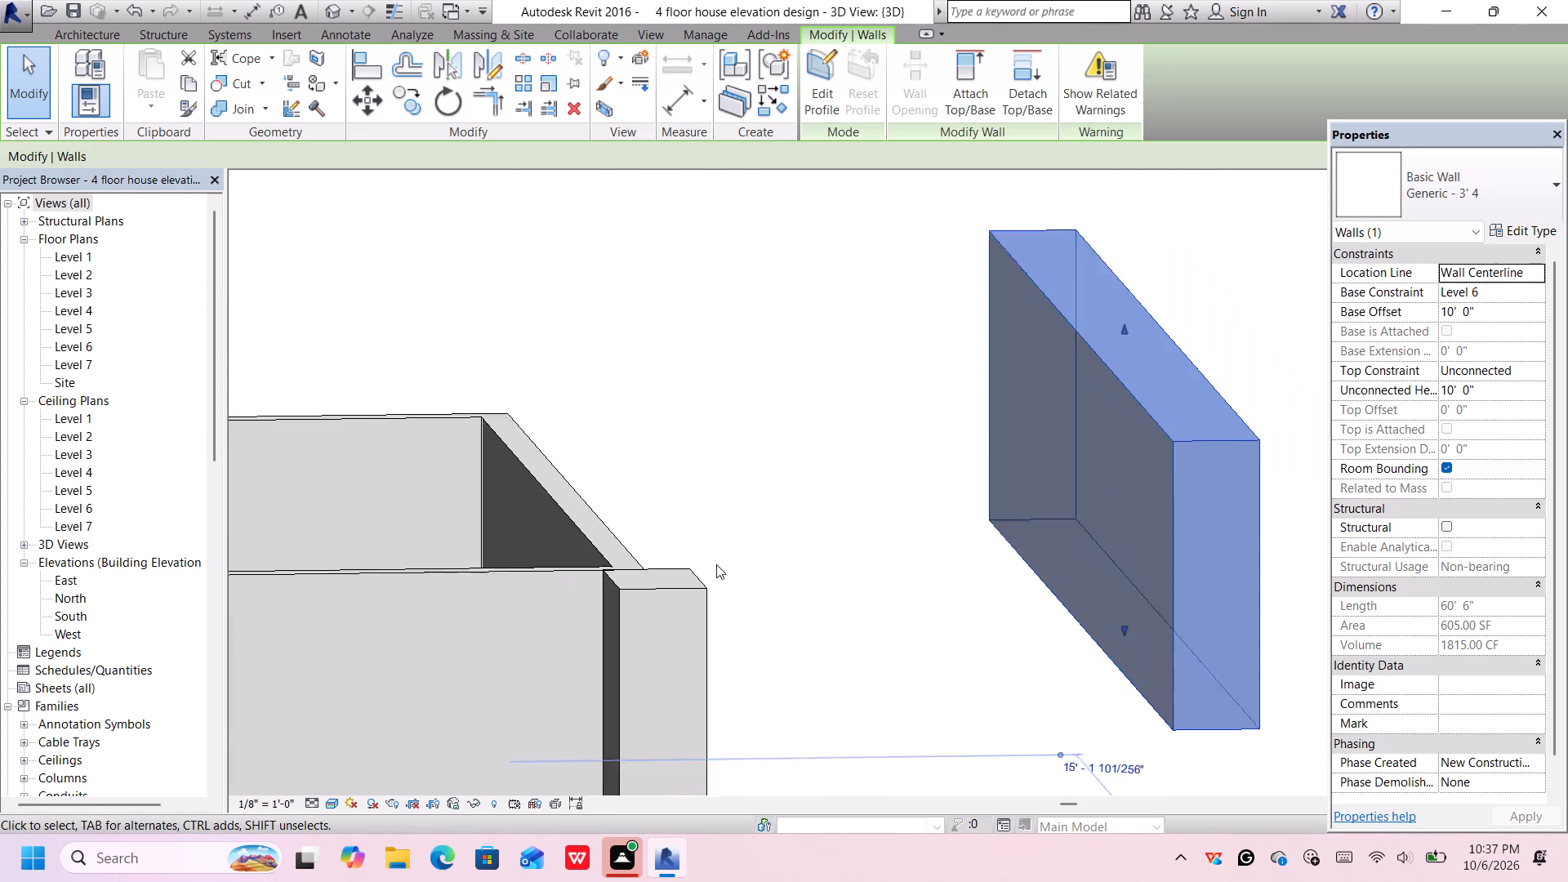
pyautogui.scroll(-6, 716, 564)
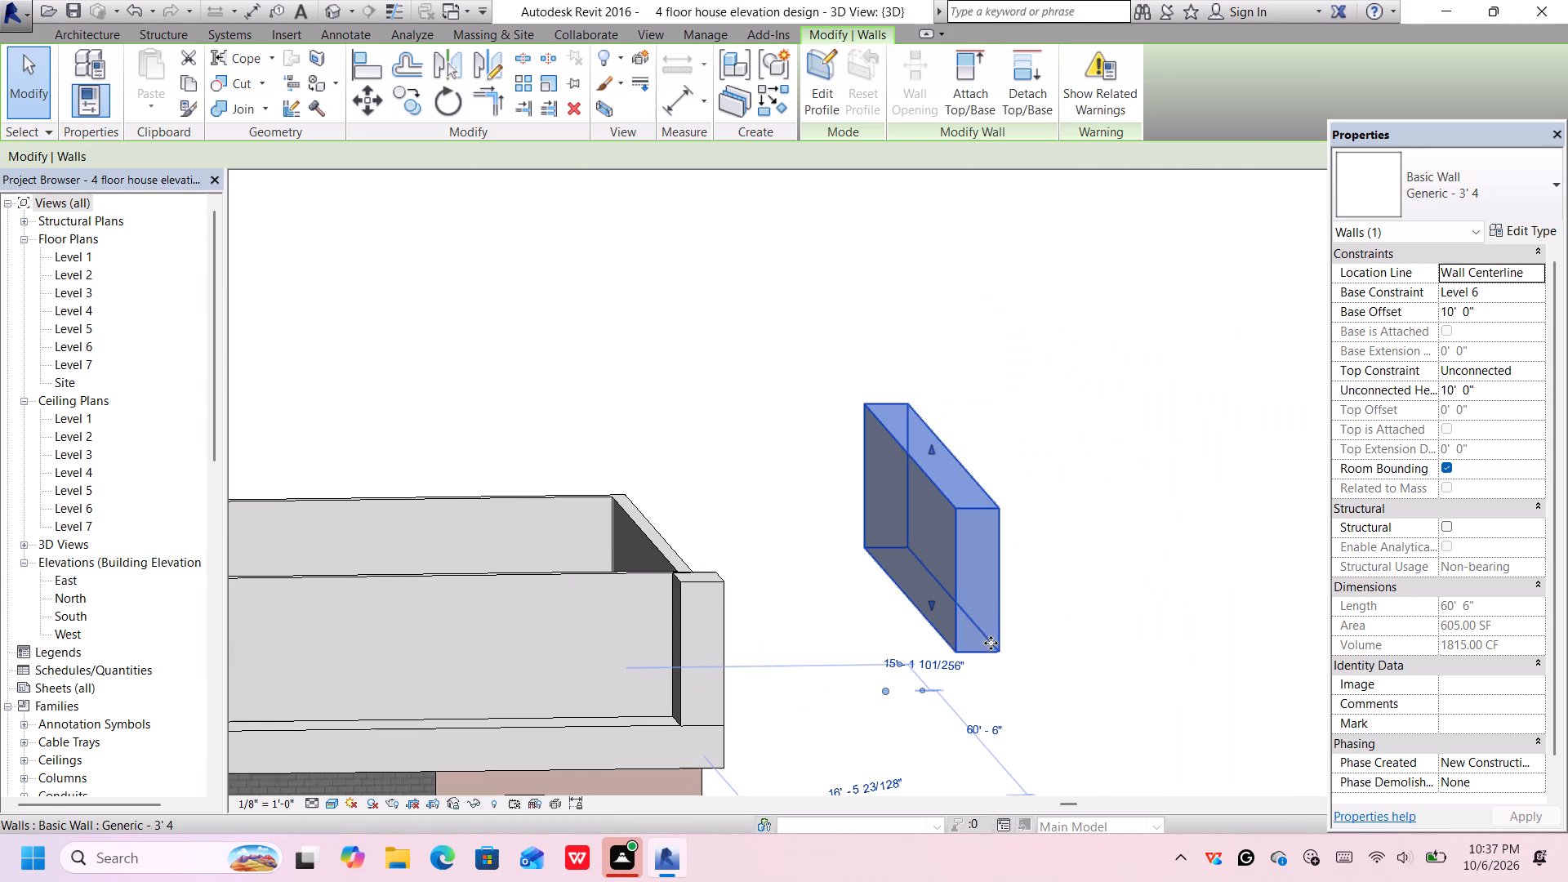
pyautogui.moveTo(999, 649); pyautogui.dragTo(723, 574)
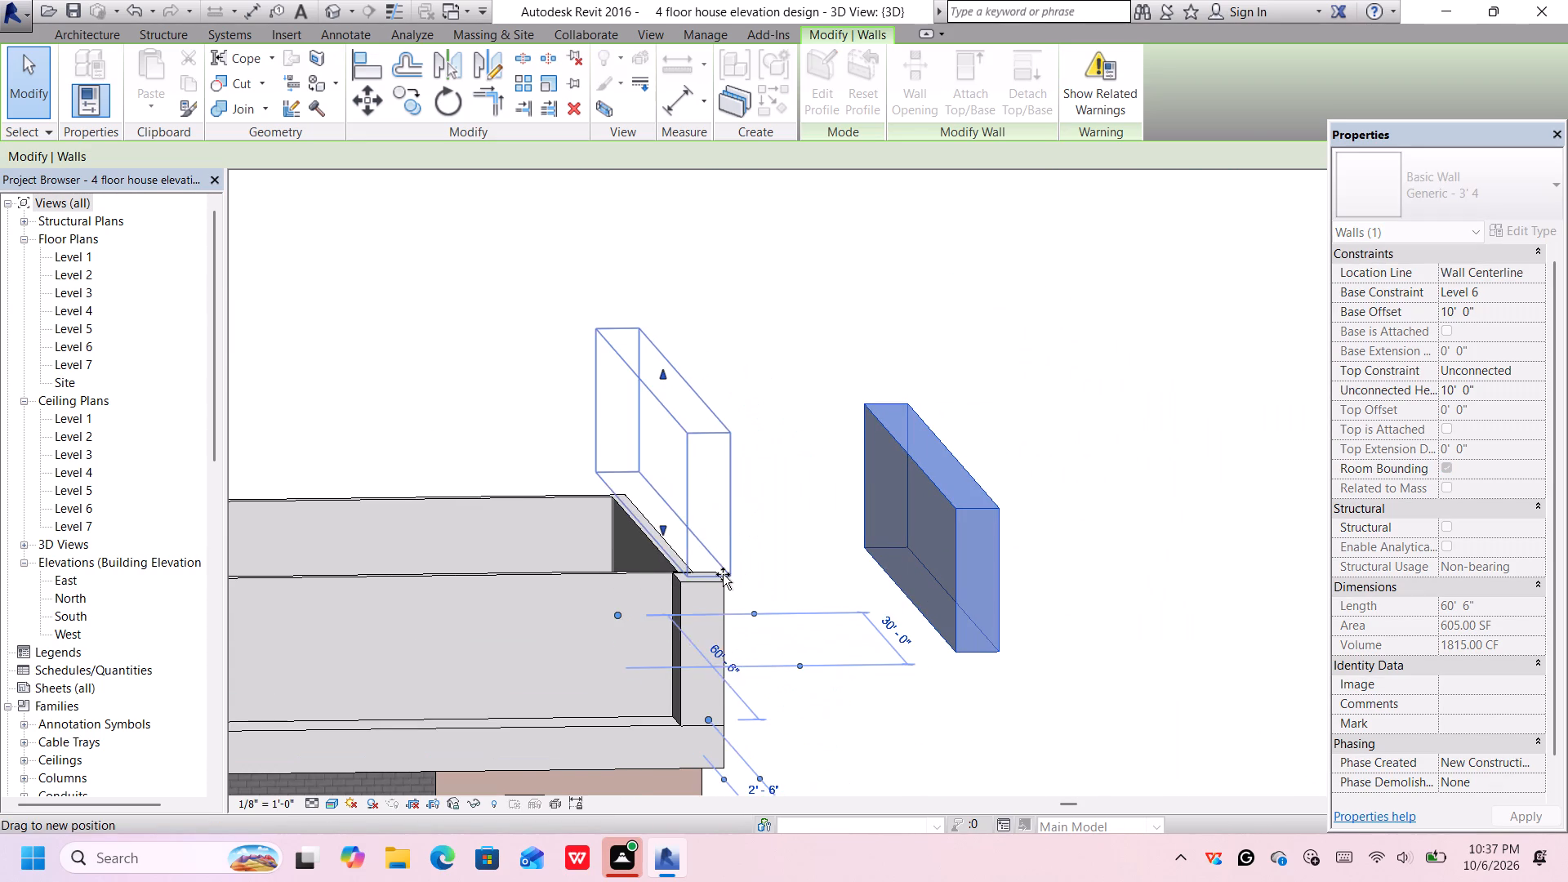
pyautogui.moveTo(723, 574); pyautogui.dragTo(719, 580)
# Realign the Generic - 3' 4 wall's lower front corner with the thick corner wall's top corner, dismissing the Autodesk notification.
pyautogui.scroll(5, 703, 585)
pyautogui.moveTo(737, 578); pyautogui.dragTo(736, 580, button='middle')
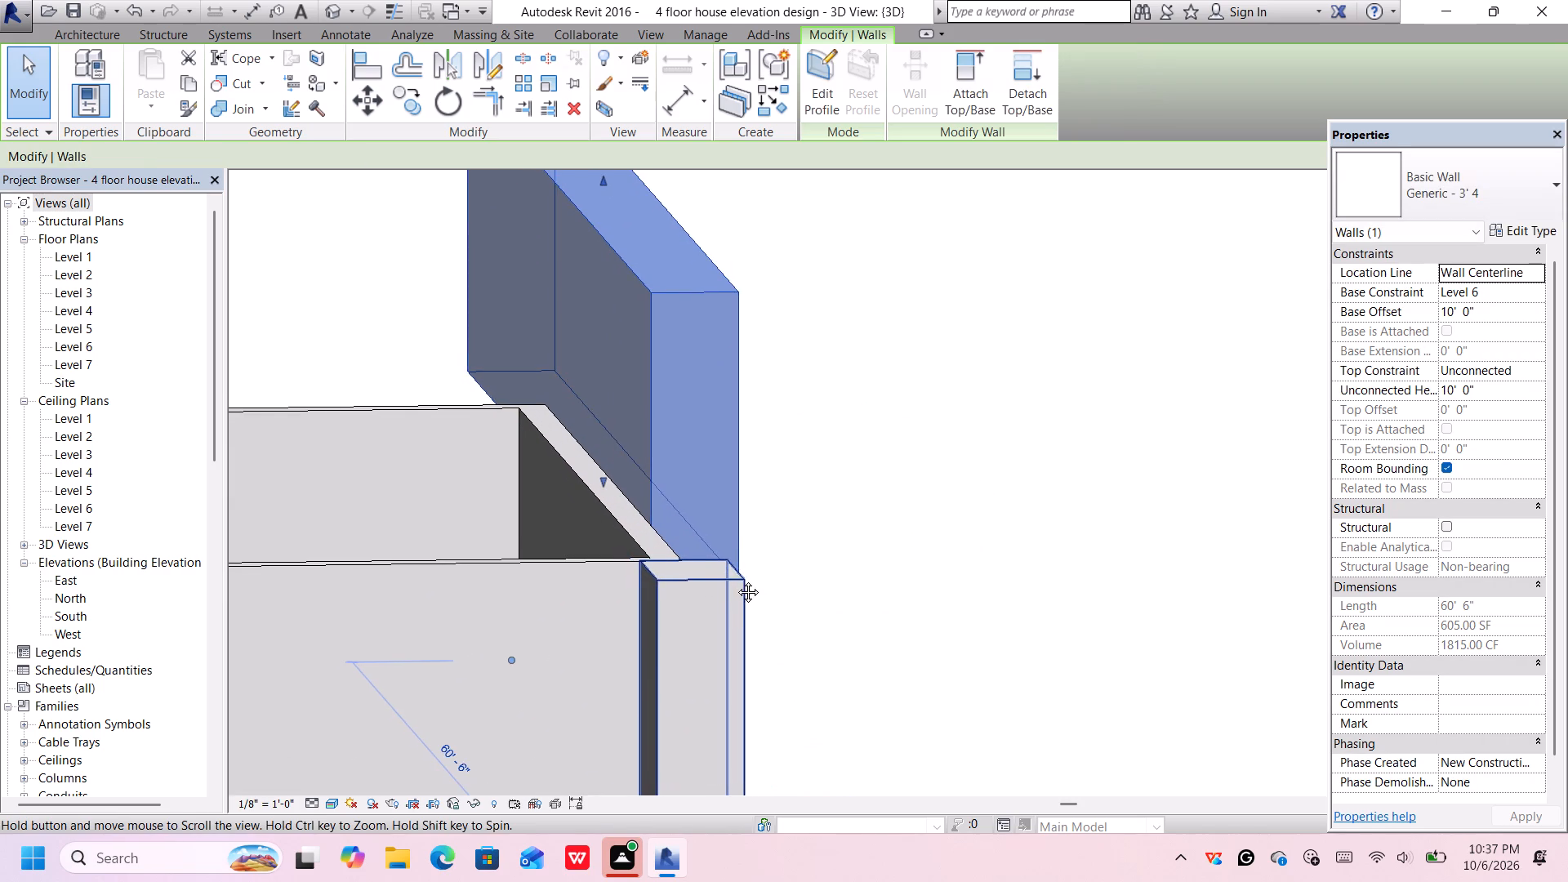
pyautogui.moveTo(736, 580); pyautogui.dragTo(584, 649, button='middle')
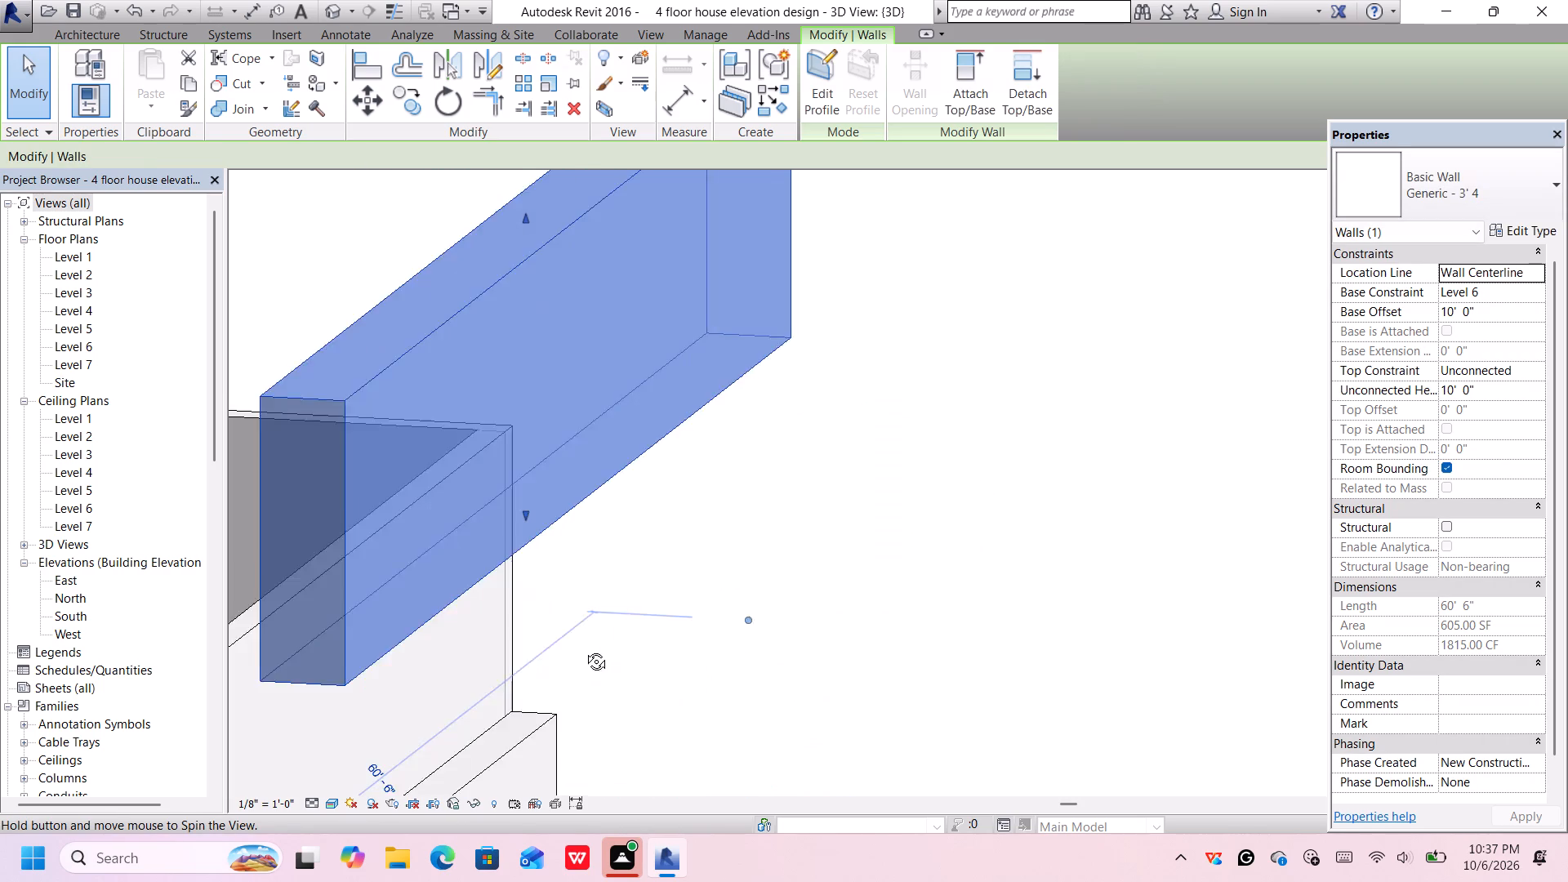
pyautogui.moveTo(584, 649); pyautogui.dragTo(591, 621, button='middle')
pyautogui.keyDown('shift'); pyautogui.scroll(-5, 243, 604); pyautogui.keyUp('shift')
pyautogui.keyDown('shift'); pyautogui.scroll(-2, 416, 592); pyautogui.keyUp('shift')
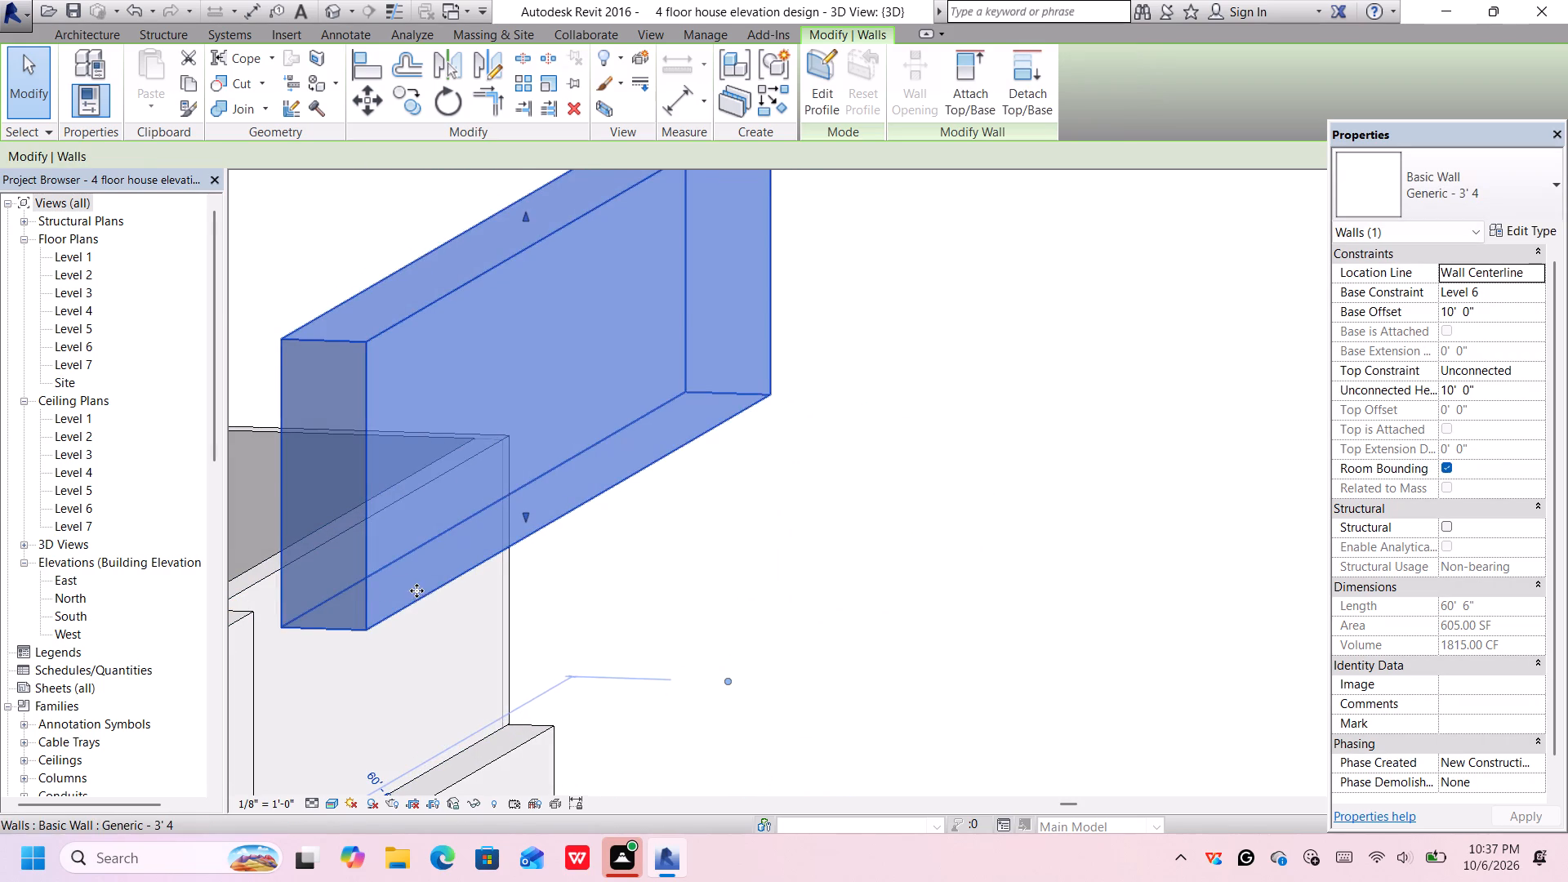
pyautogui.keyDown('shift'); pyautogui.scroll(-1, 416, 590); pyautogui.keyUp('shift')
pyautogui.scroll(-4, 448, 578)
pyautogui.moveTo(441, 581); pyautogui.dragTo(684, 617, button='middle')
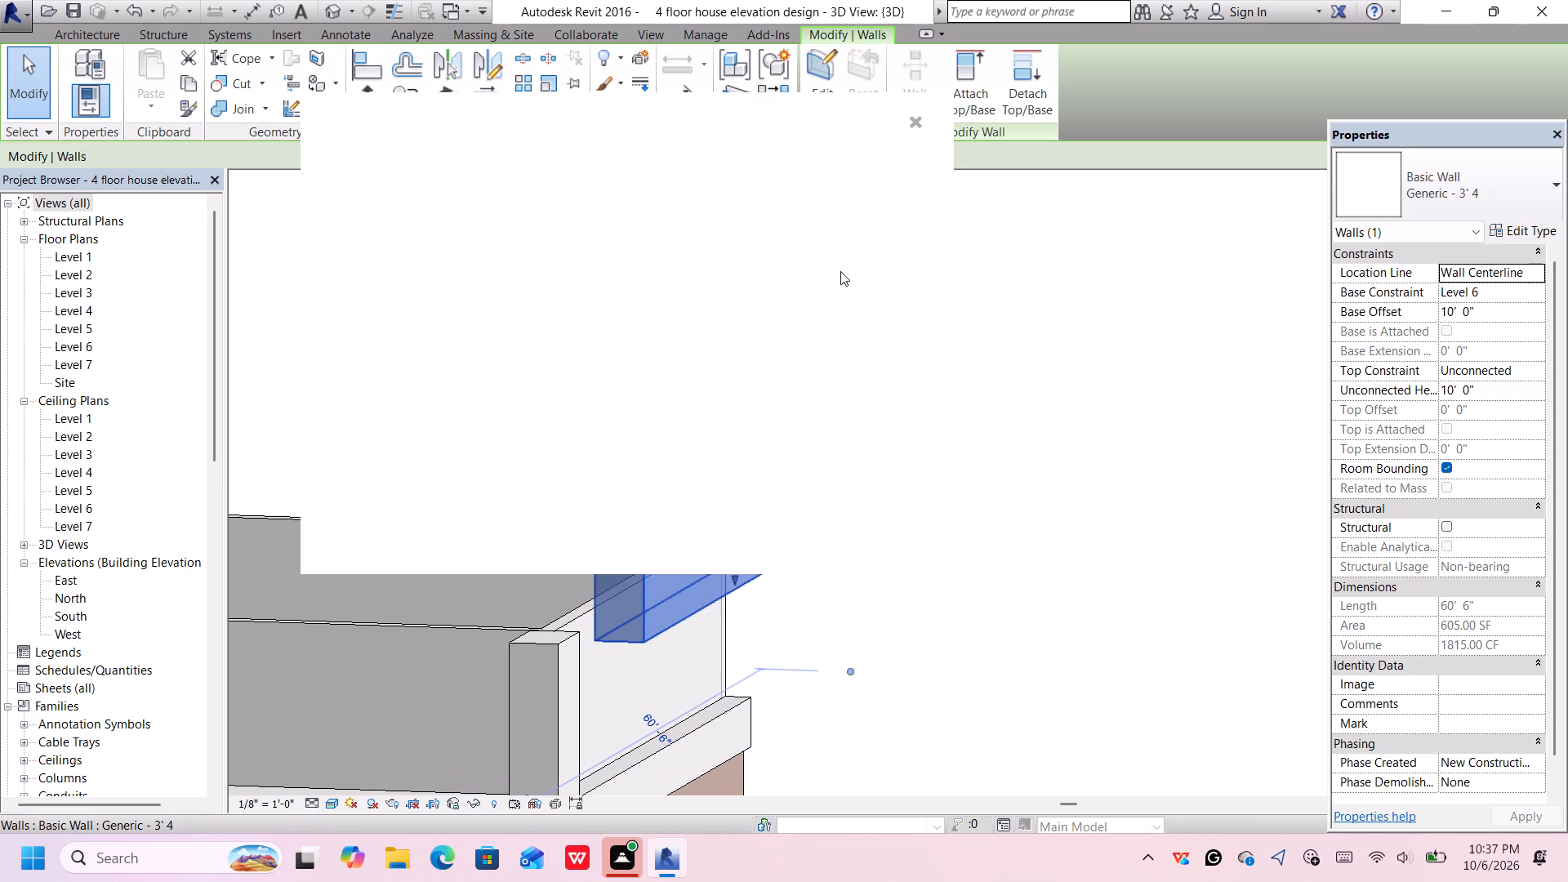
pyautogui.click(910, 110)
pyautogui.click(916, 120)
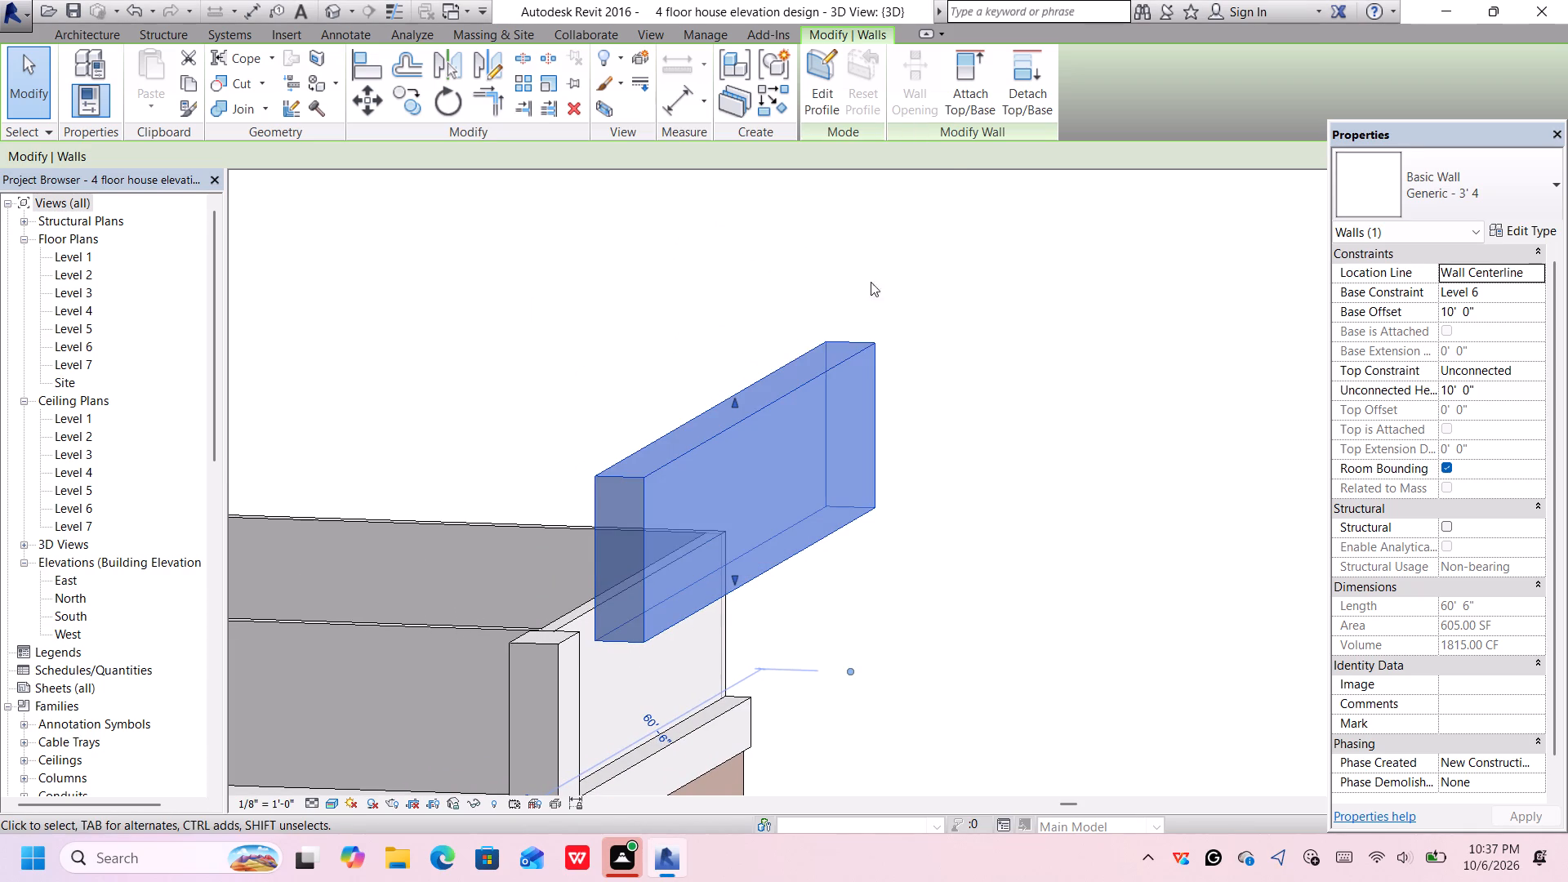
pyautogui.moveTo(693, 661); pyautogui.dragTo(987, 607, button='middle')
pyautogui.scroll(8, 931, 599)
pyautogui.moveTo(954, 568); pyautogui.dragTo(952, 568)
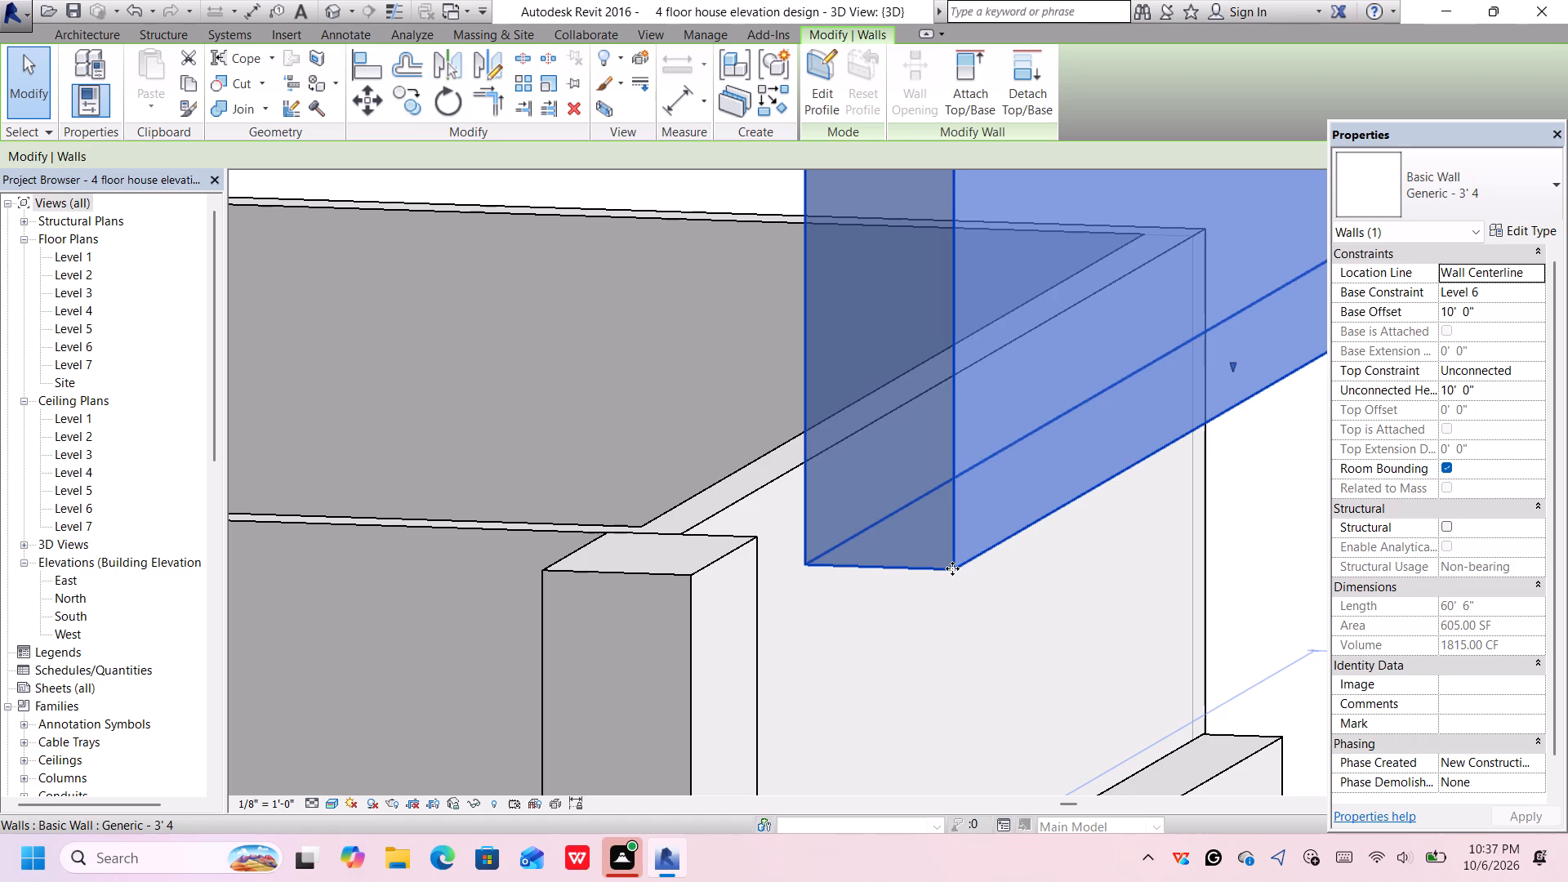
pyautogui.moveTo(952, 568); pyautogui.dragTo(697, 573)
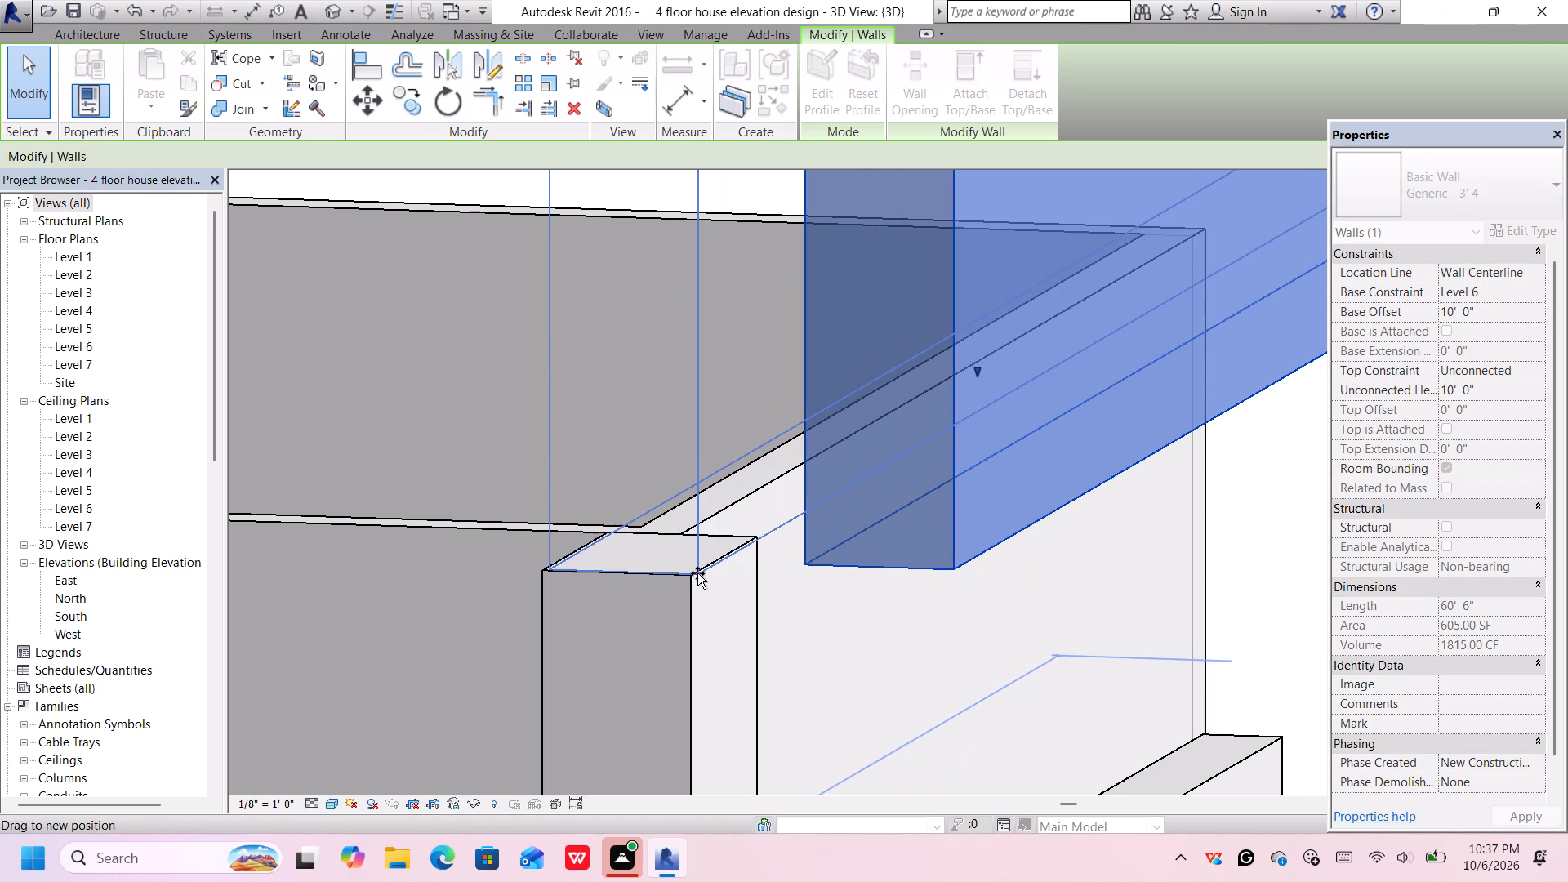
pyautogui.moveTo(697, 573); pyautogui.dragTo(693, 573)
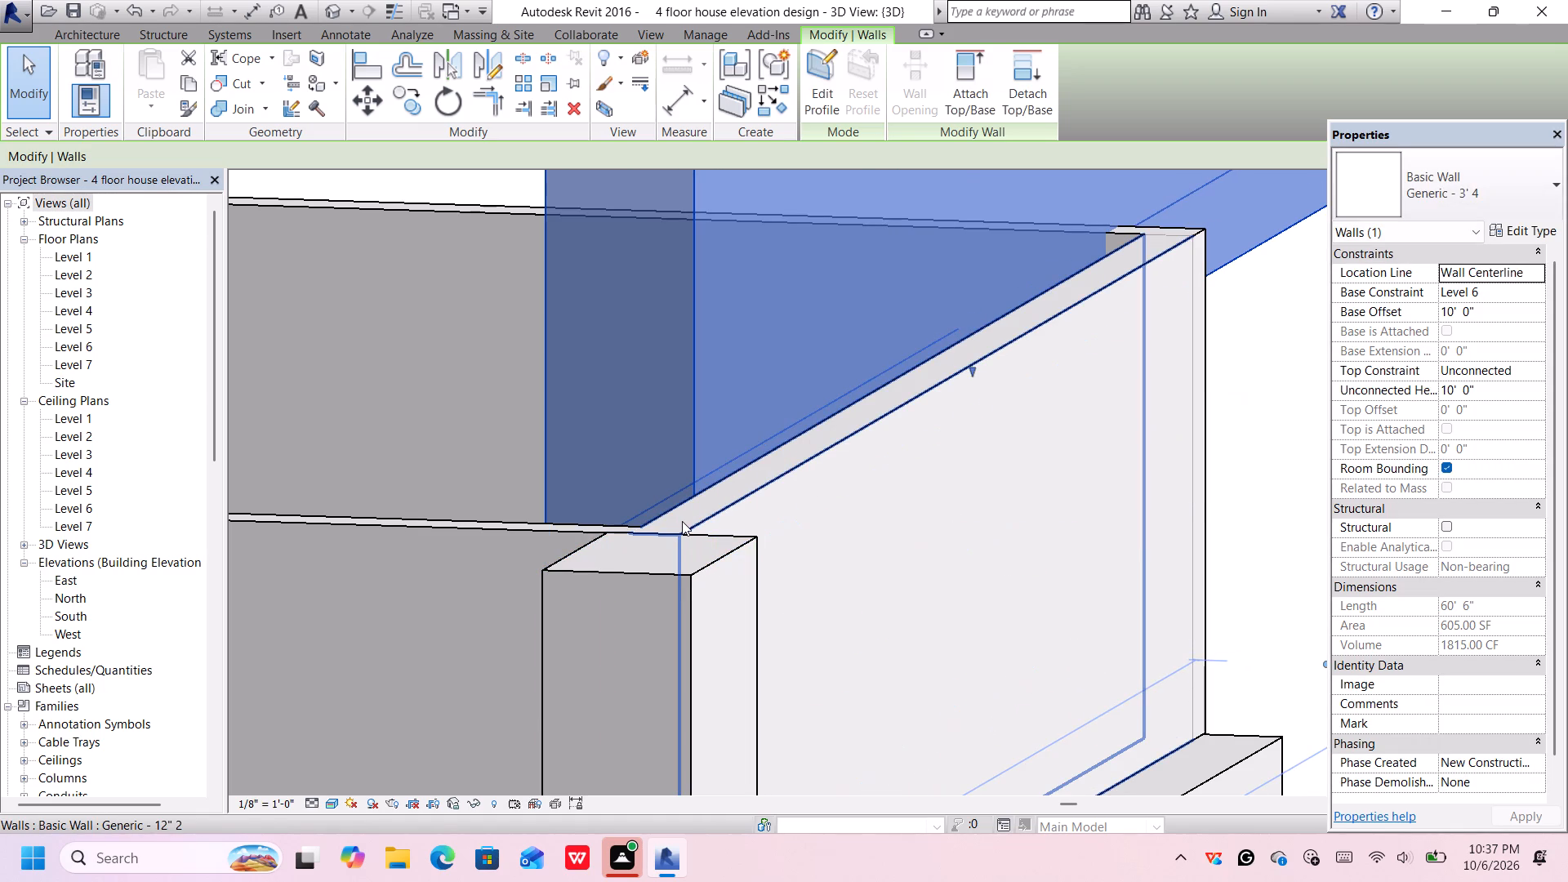
# Nudge the Generic - 3' 4 wall sideways in small increments, outward from the roof past the side parapet.
pyautogui.press('Down')
pyautogui.press('Down')
pyautogui.press('Down')
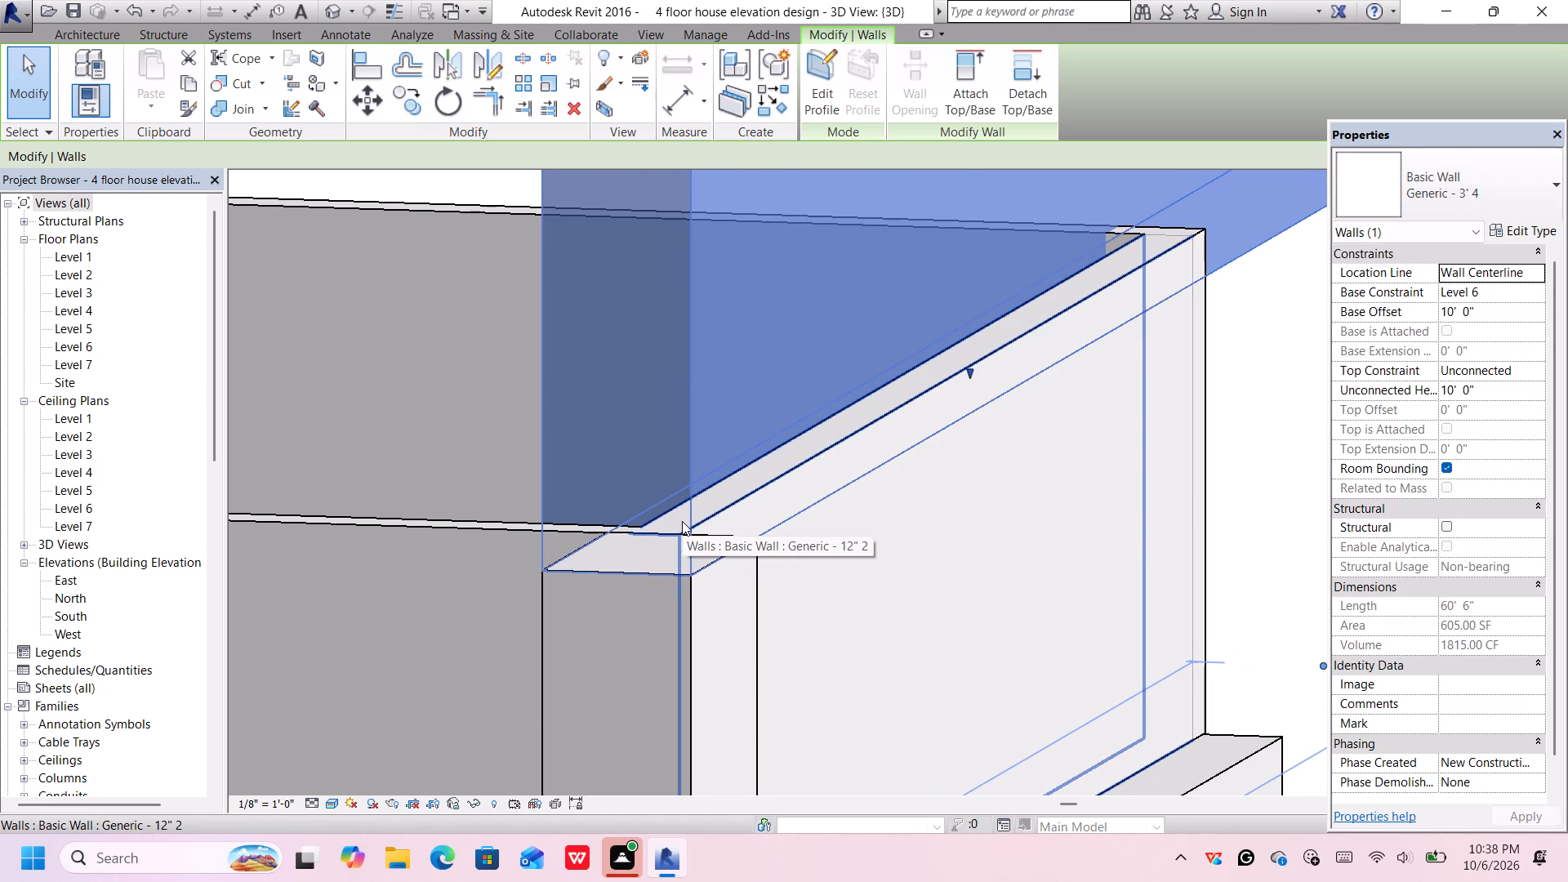
pyautogui.press('Up')
pyautogui.press('Down')
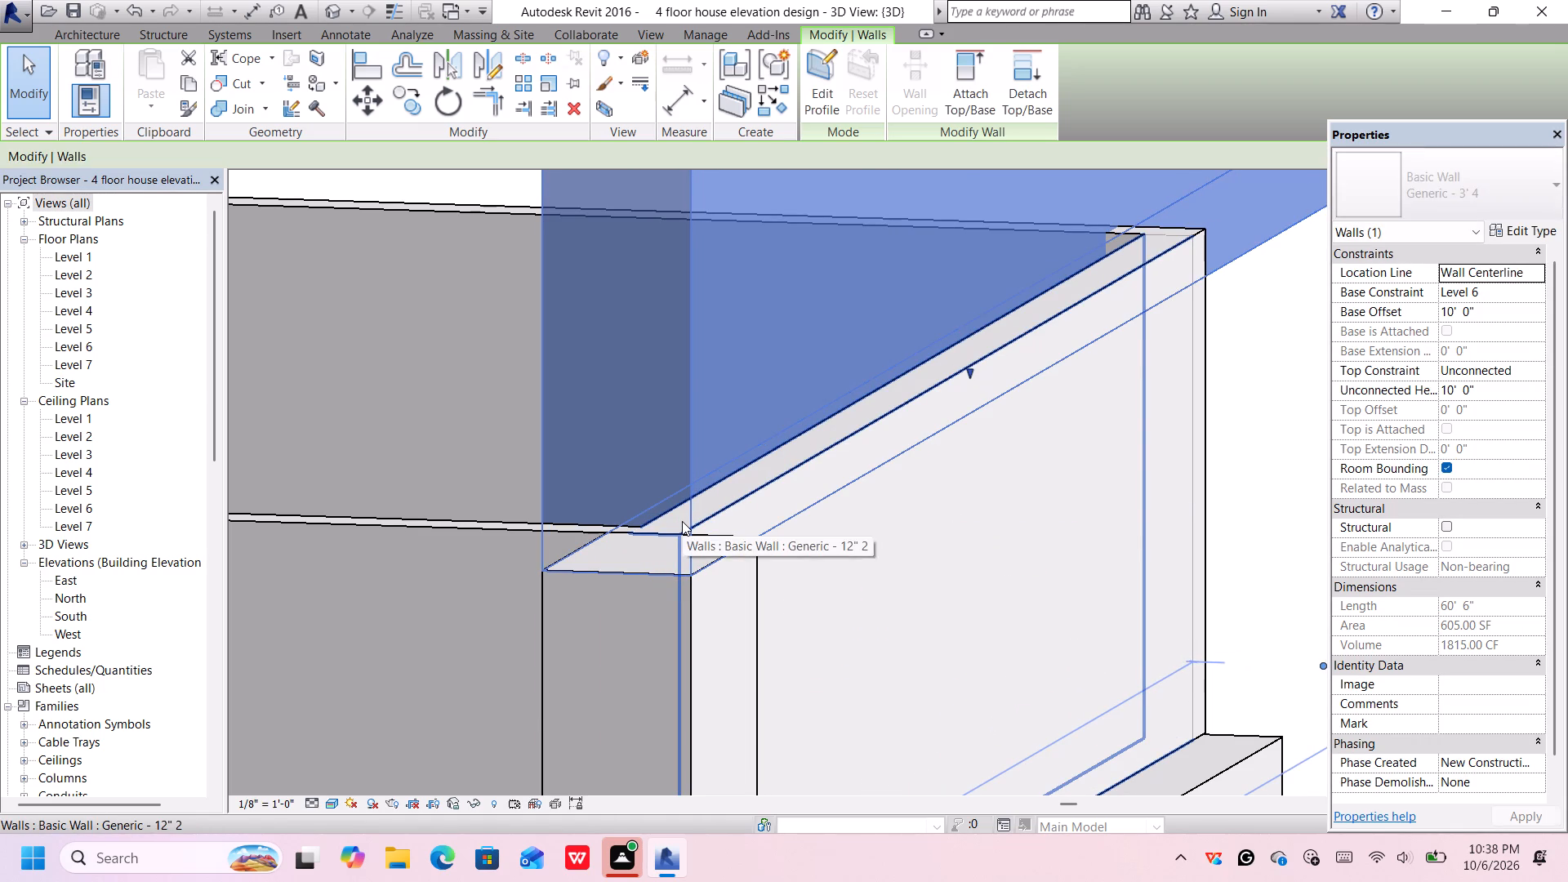
pyautogui.press('Right')
pyautogui.press('Right')
pyautogui.press('Right')
pyautogui.press('Right')
pyautogui.press('Right')
pyautogui.press('Right')
pyautogui.press('Right')
pyautogui.press('Right')
pyautogui.press('Right')
pyautogui.press('Right')
pyautogui.press('Right')
pyautogui.press('Right')
pyautogui.press('Right')
pyautogui.press('Right')
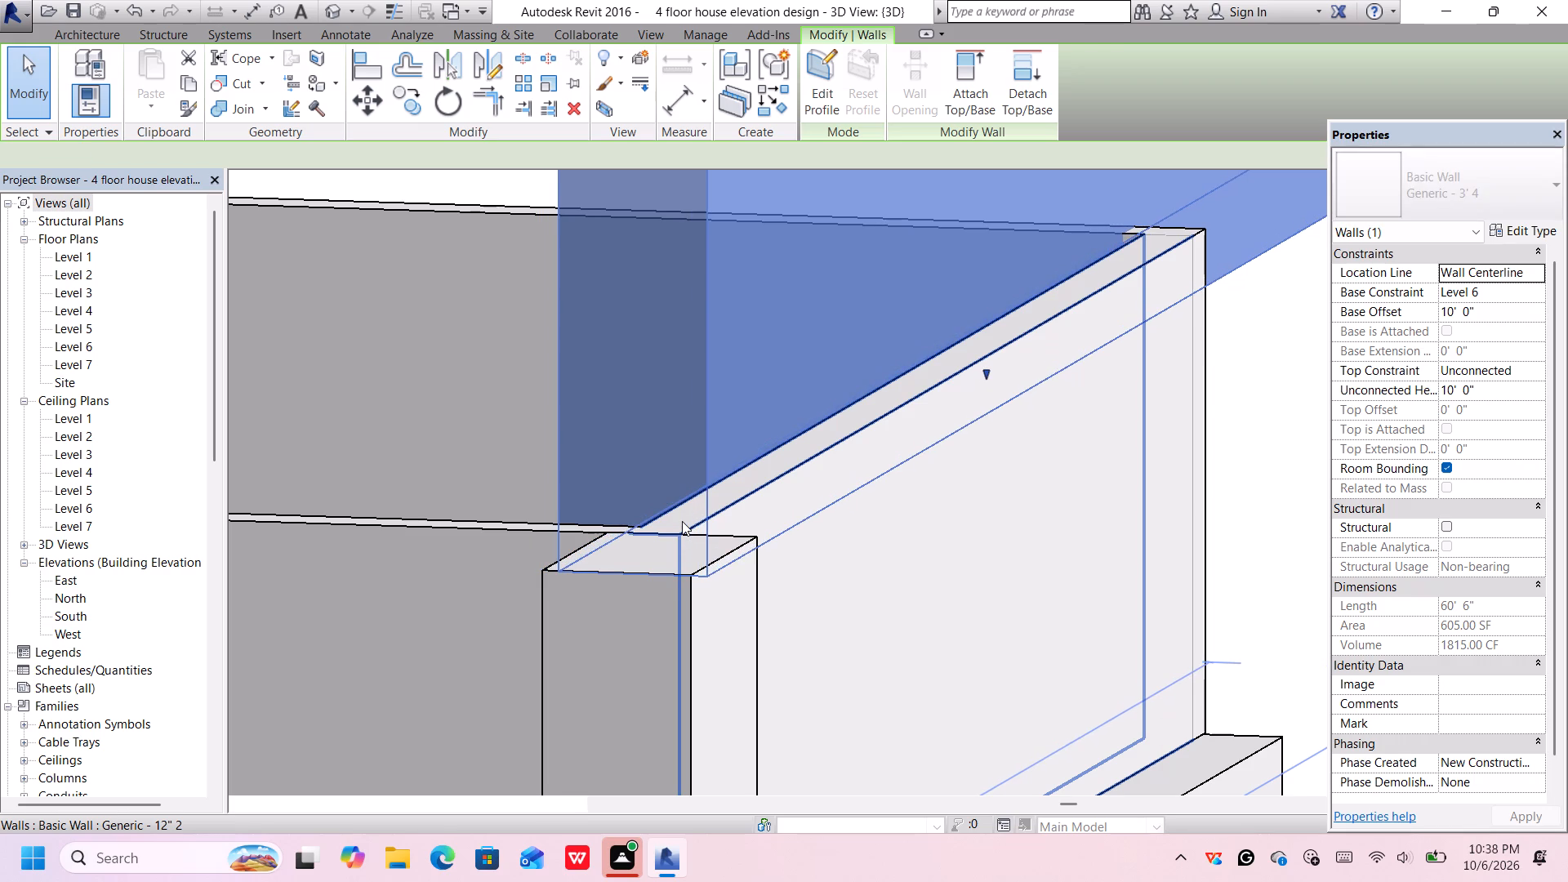
pyautogui.press('Right')
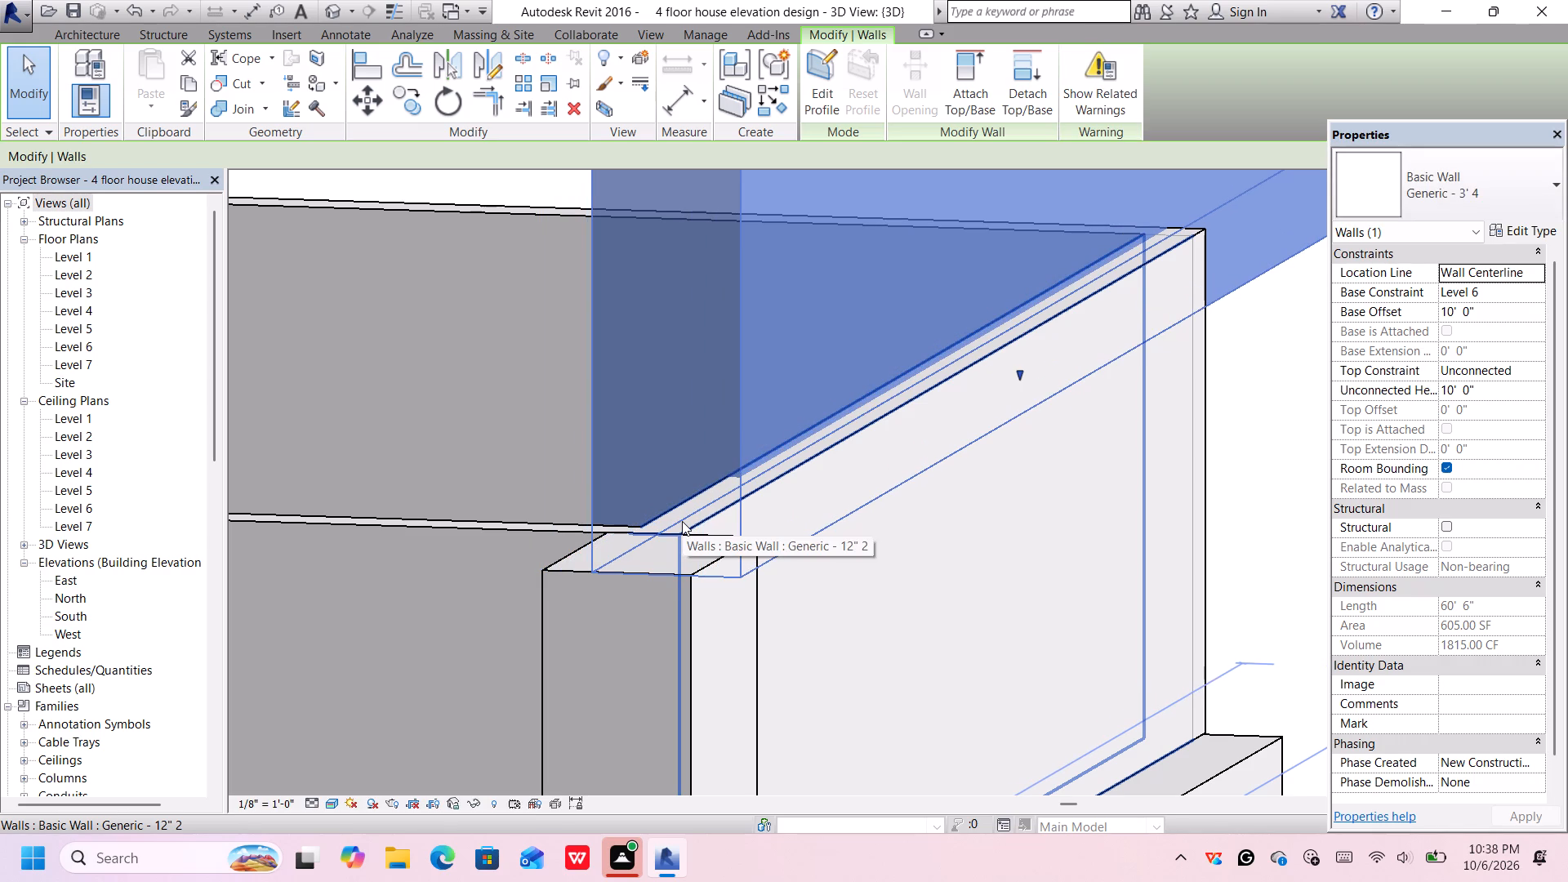
pyautogui.press('Right')
pyautogui.press('Right')
pyautogui.press('Right')
pyautogui.press('Right')
pyautogui.press('Right')
pyautogui.press('Right')
pyautogui.press('Right')
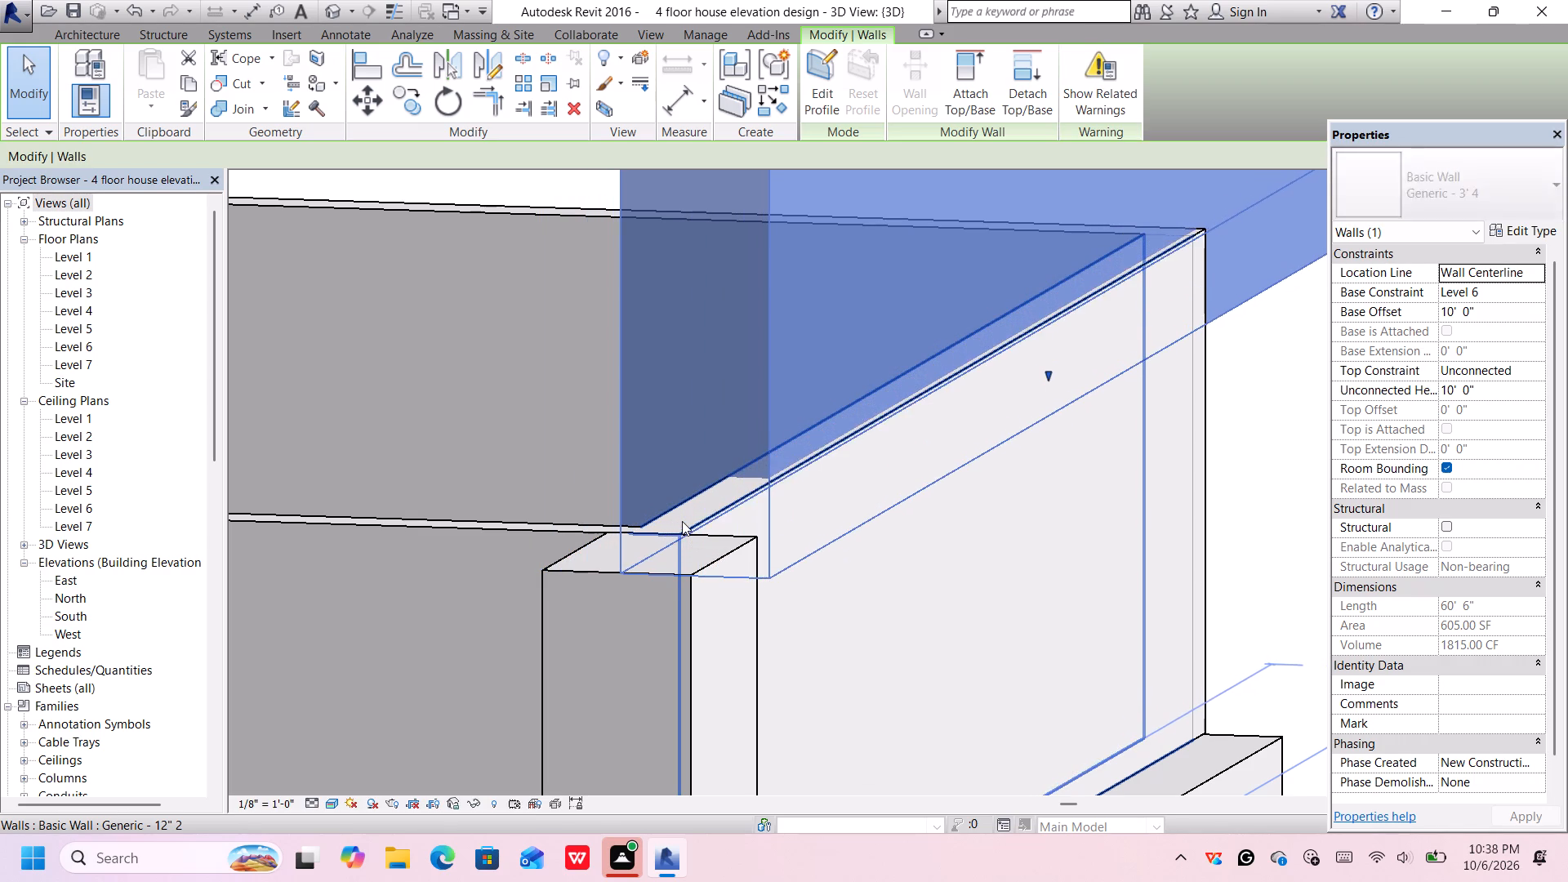
pyautogui.press('Right')
pyautogui.press('Right')
pyautogui.press('Right')
pyautogui.press('Right')
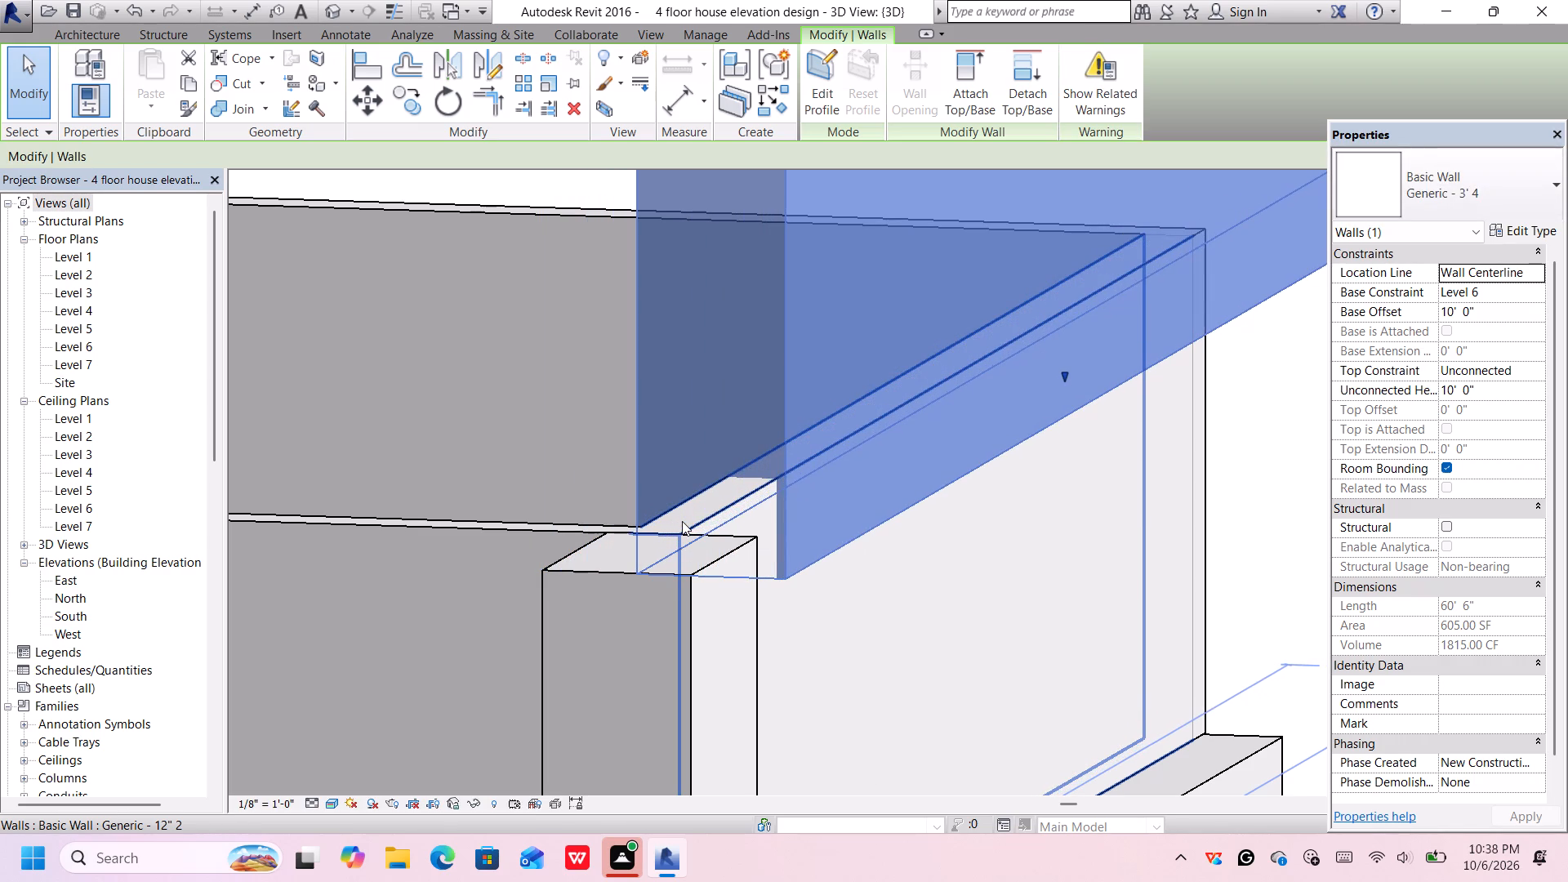
pyautogui.press('Right')
pyautogui.press('Right')
pyautogui.press('Right')
pyautogui.press('Right')
pyautogui.press('Right')
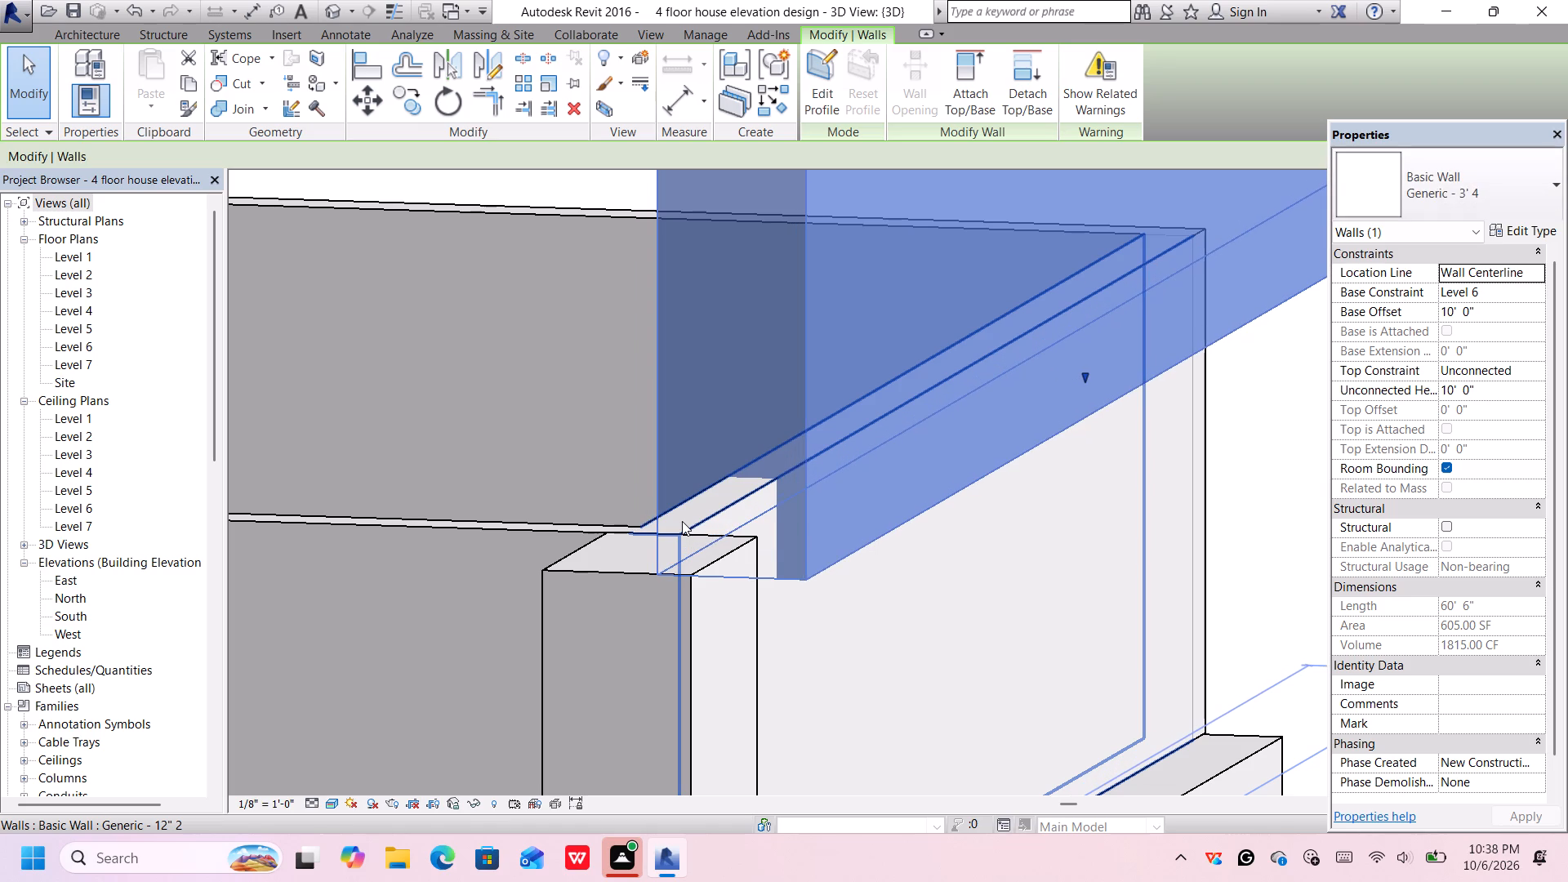
# Nudge the Generic - 3' 4 wall forward along the side parapet in small increments until its front end overlaps the thick corner wall.
pyautogui.press('Down')
pyautogui.press('Down')
pyautogui.press('Down')
pyautogui.press('Down')
pyautogui.press('Down')
pyautogui.press('Down')
pyautogui.press('Down')
pyautogui.press('Down')
pyautogui.press('Down')
pyautogui.press('Down')
pyautogui.press('Down')
pyautogui.press('Down')
pyautogui.press('Down')
pyautogui.press('Down')
pyautogui.press('Down')
pyautogui.press('Down')
pyautogui.press('Down')
pyautogui.press('Down')
pyautogui.press('Down')
pyautogui.press('Down')
pyautogui.press('Down')
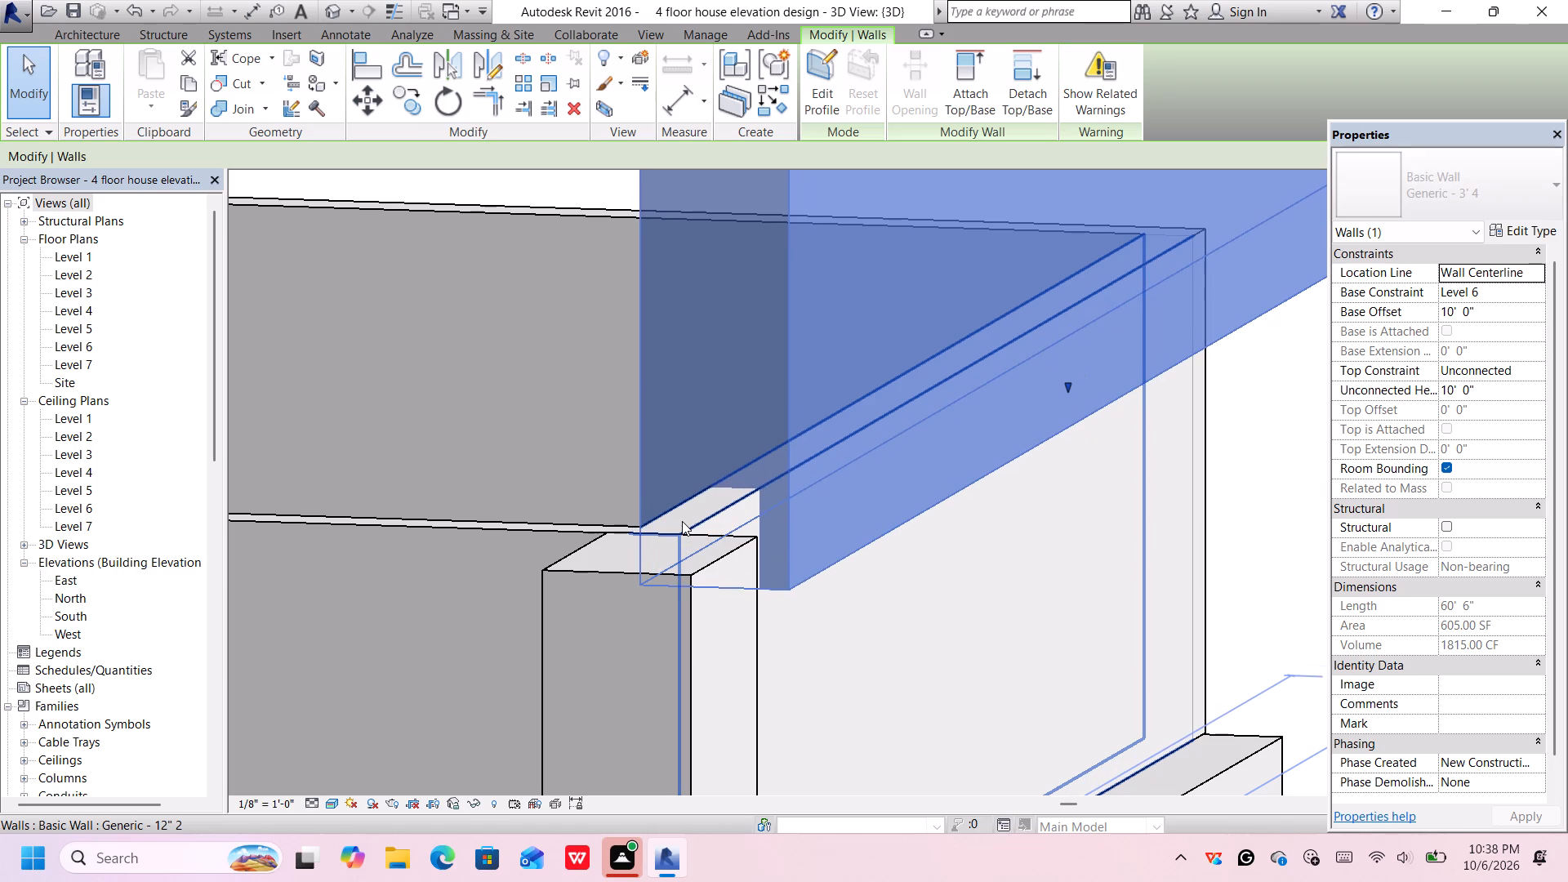
pyautogui.press('Down')
pyautogui.press('Down')
pyautogui.press('Down')
pyautogui.press('Down')
pyautogui.press('Down')
pyautogui.press('Down')
pyautogui.press('Down')
pyautogui.press('Down')
pyautogui.press('Down')
pyautogui.press('Down')
pyautogui.press('Down')
pyautogui.press('Down')
pyautogui.press('Down')
pyautogui.press('Down')
pyautogui.press('Down')
pyautogui.press('Down')
pyautogui.press('Down')
pyautogui.press('Down')
pyautogui.press('Down')
pyautogui.press('Down')
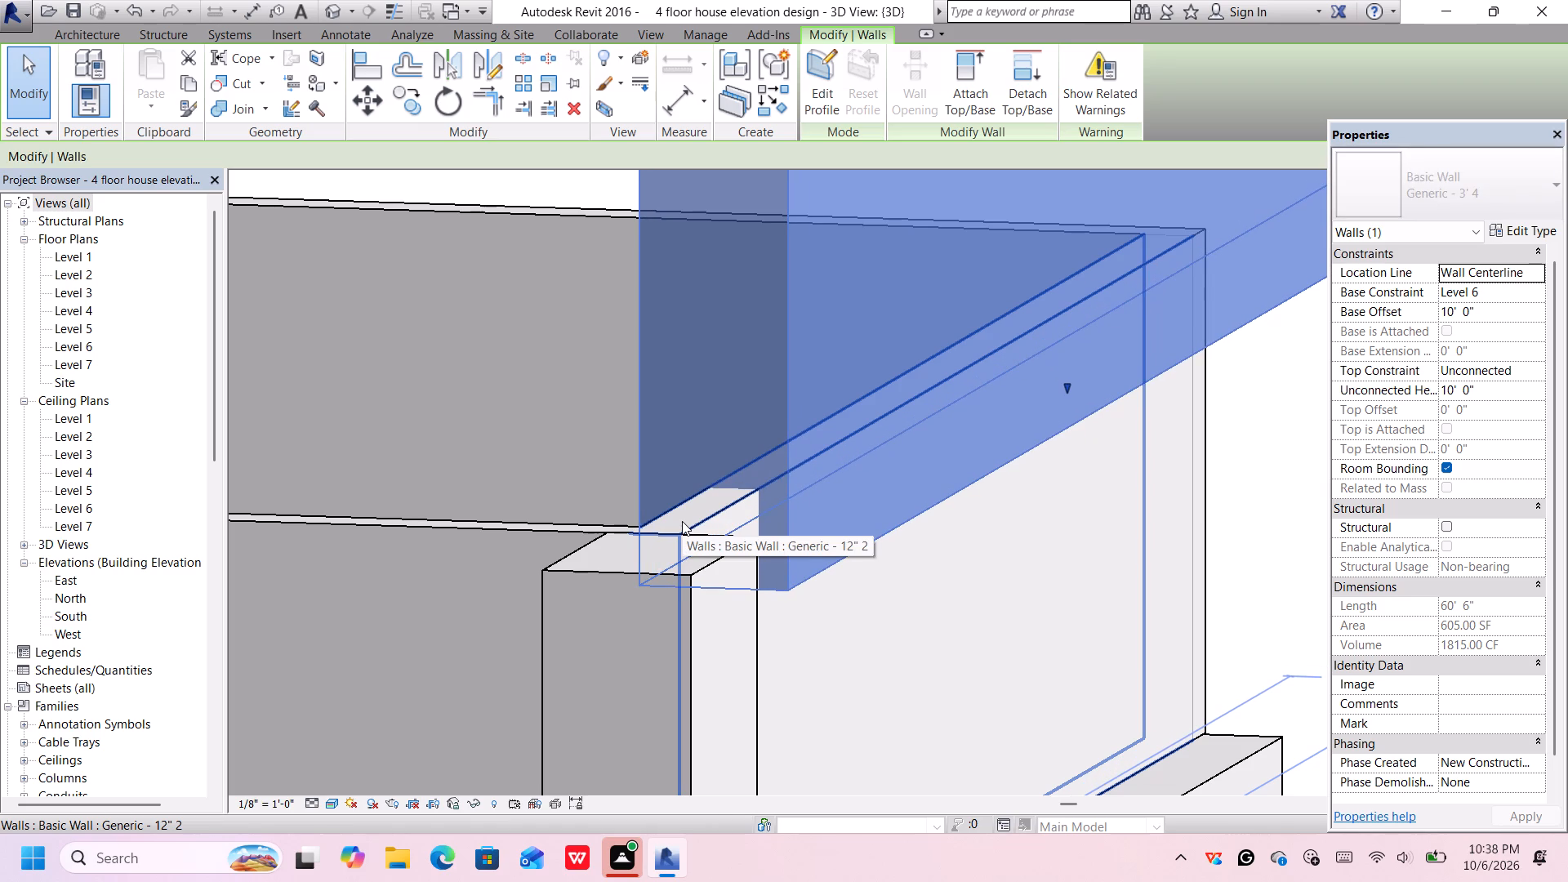
pyautogui.press('Down')
pyautogui.press('Down')
pyautogui.press('Down')
pyautogui.press('Down')
pyautogui.press('Down')
pyautogui.press('Down')
pyautogui.press('Down')
pyautogui.press('Down')
pyautogui.press('Down')
pyautogui.press('Down')
pyautogui.press('Down')
pyautogui.press('Down')
pyautogui.press('Down')
pyautogui.press('Down')
pyautogui.press('Down')
pyautogui.press('Down')
pyautogui.press('Down')
pyautogui.press('Down')
pyautogui.press('Down')
pyautogui.press('Down')
pyautogui.press('Down')
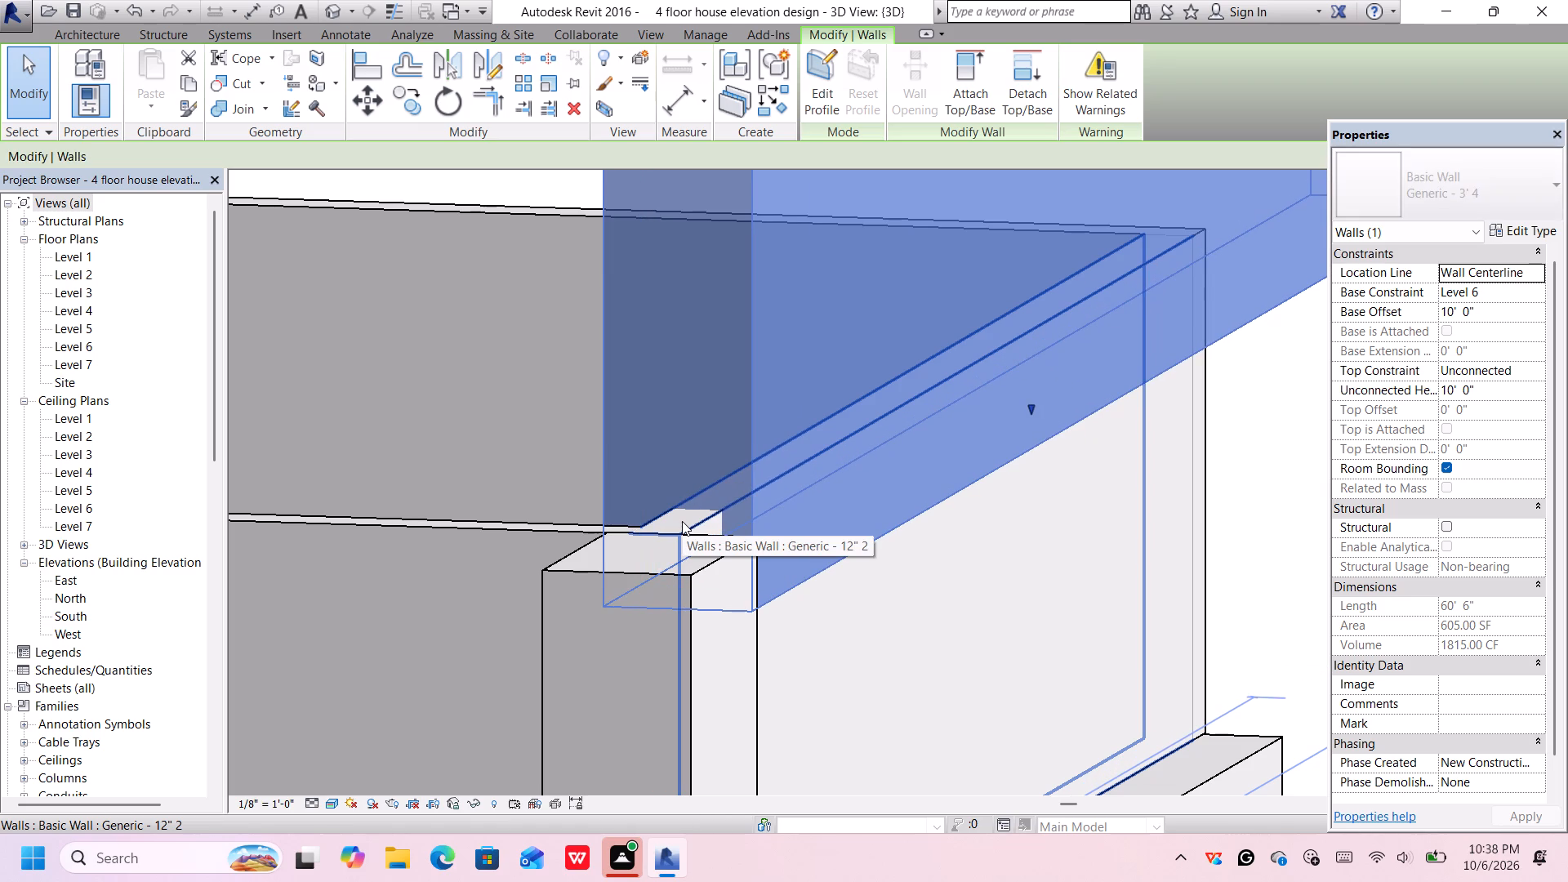
pyautogui.press('Down')
pyautogui.press('Down')
pyautogui.press('Down')
pyautogui.press('Down')
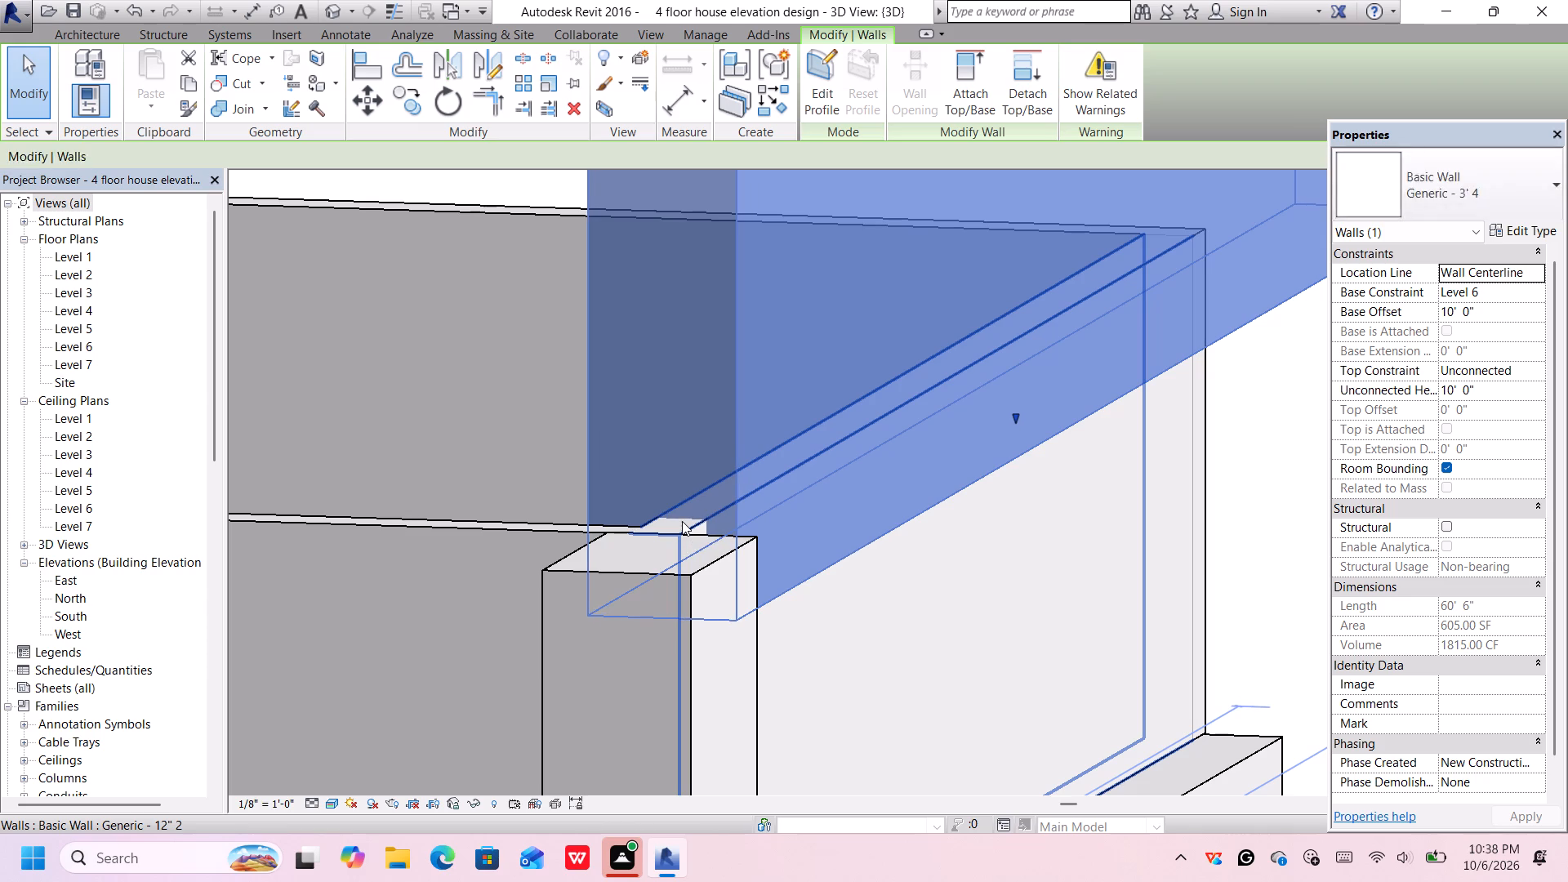
pyautogui.press('Down')
pyautogui.press('Down')
pyautogui.press('Down')
pyautogui.press('Down')
pyautogui.press('Down')
pyautogui.press('Down')
pyautogui.press('Down')
pyautogui.press('Down')
pyautogui.press('Down')
pyautogui.press('Down')
pyautogui.press('Down')
pyautogui.press('Down')
pyautogui.press('Down')
pyautogui.press('Down')
pyautogui.press('Down')
pyautogui.press('Down')
pyautogui.press('Down')
pyautogui.press('Down')
pyautogui.press('Down')
pyautogui.press('Down')
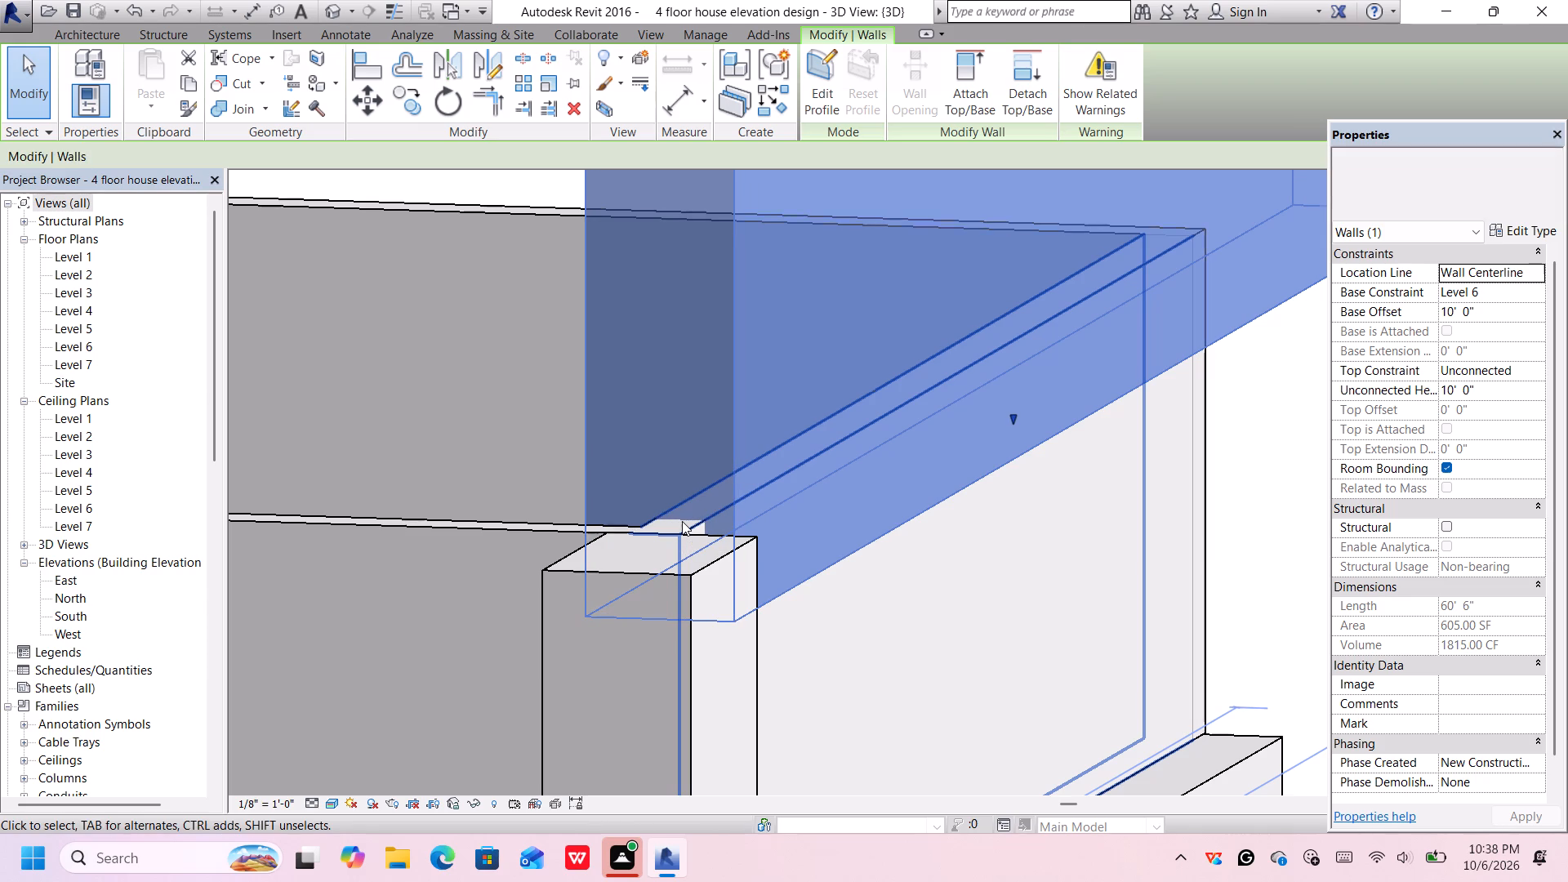
pyautogui.press('Down')
pyautogui.press('Down')
pyautogui.press('Down')
pyautogui.press('Down')
pyautogui.press('Down')
pyautogui.press('Down')
pyautogui.press('Down')
pyautogui.press('Down')
pyautogui.press('Down')
pyautogui.press('Down')
pyautogui.press('Down')
pyautogui.press('Down')
pyautogui.press('Down')
pyautogui.press('Down')
pyautogui.press('Down')
pyautogui.press('Down')
pyautogui.press('Down')
pyautogui.press('Down')
pyautogui.press('Down')
pyautogui.press('Down')
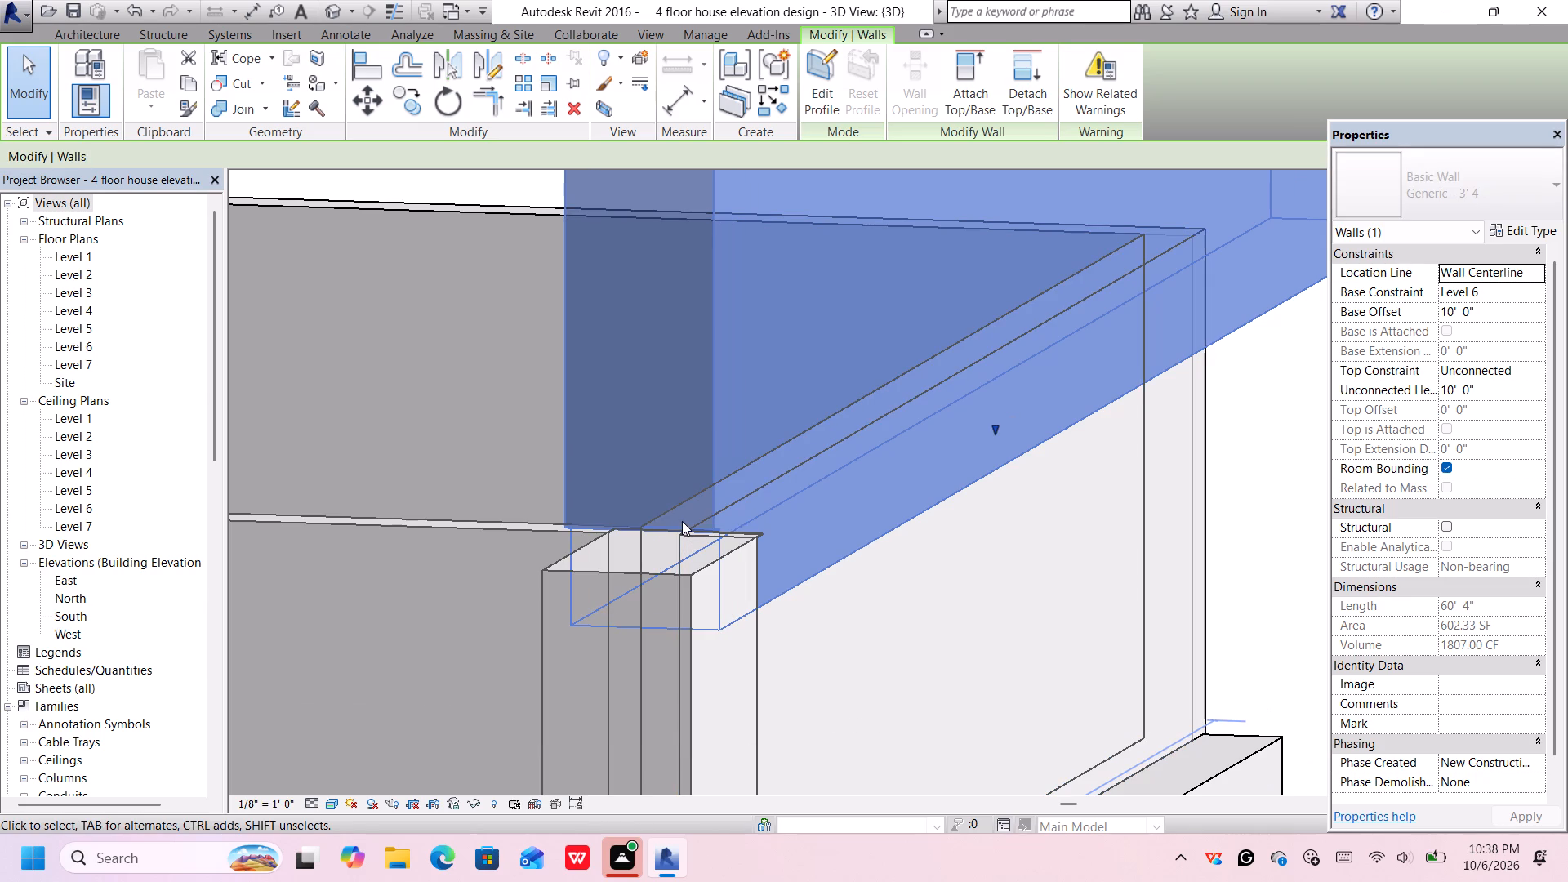
pyautogui.press('Down')
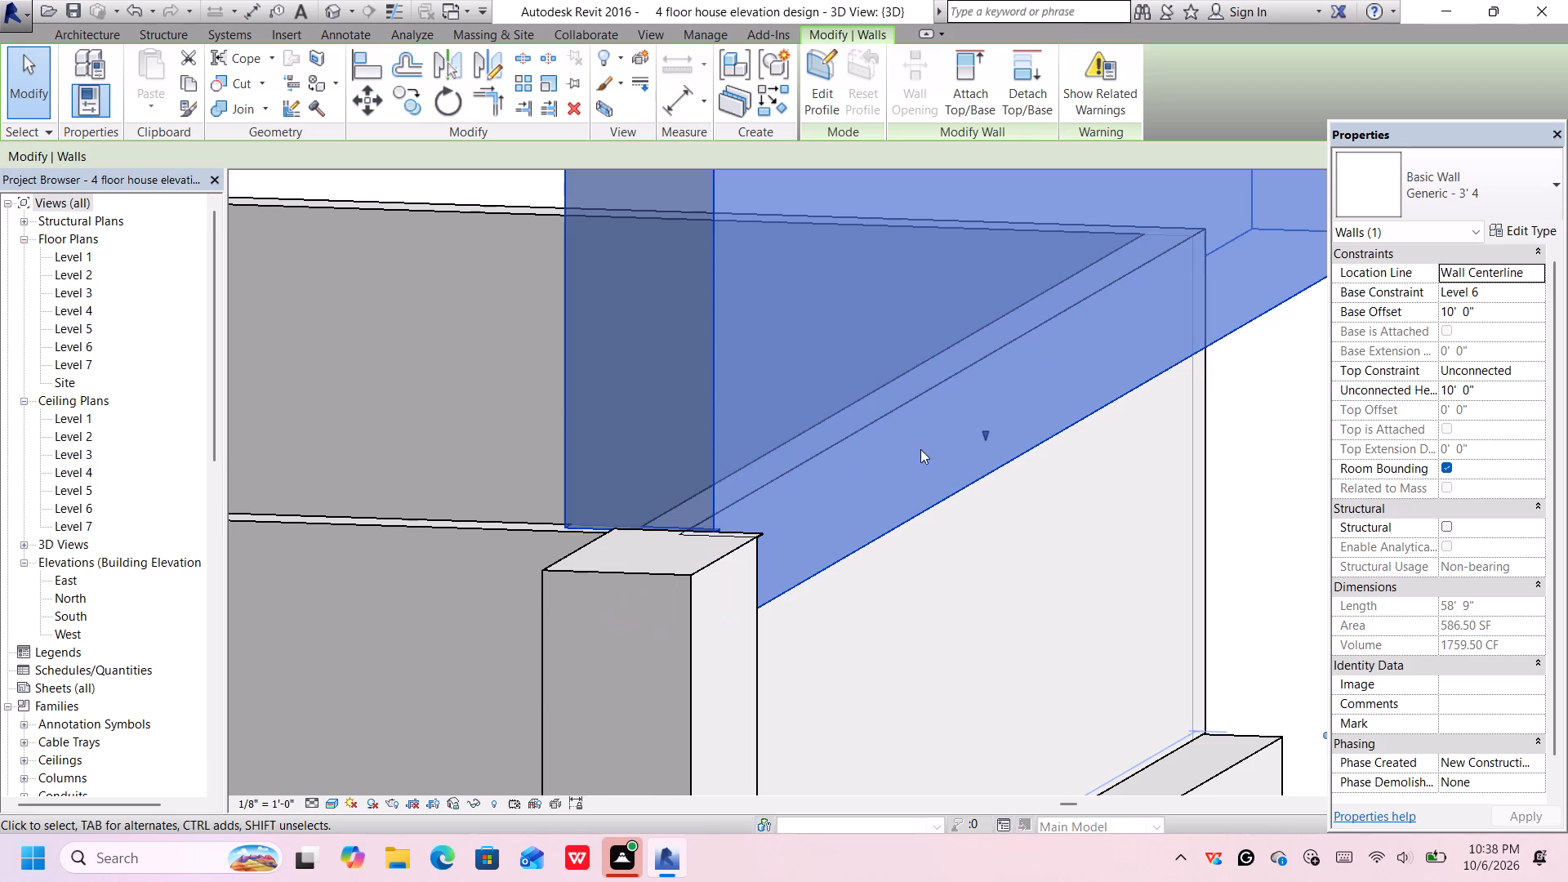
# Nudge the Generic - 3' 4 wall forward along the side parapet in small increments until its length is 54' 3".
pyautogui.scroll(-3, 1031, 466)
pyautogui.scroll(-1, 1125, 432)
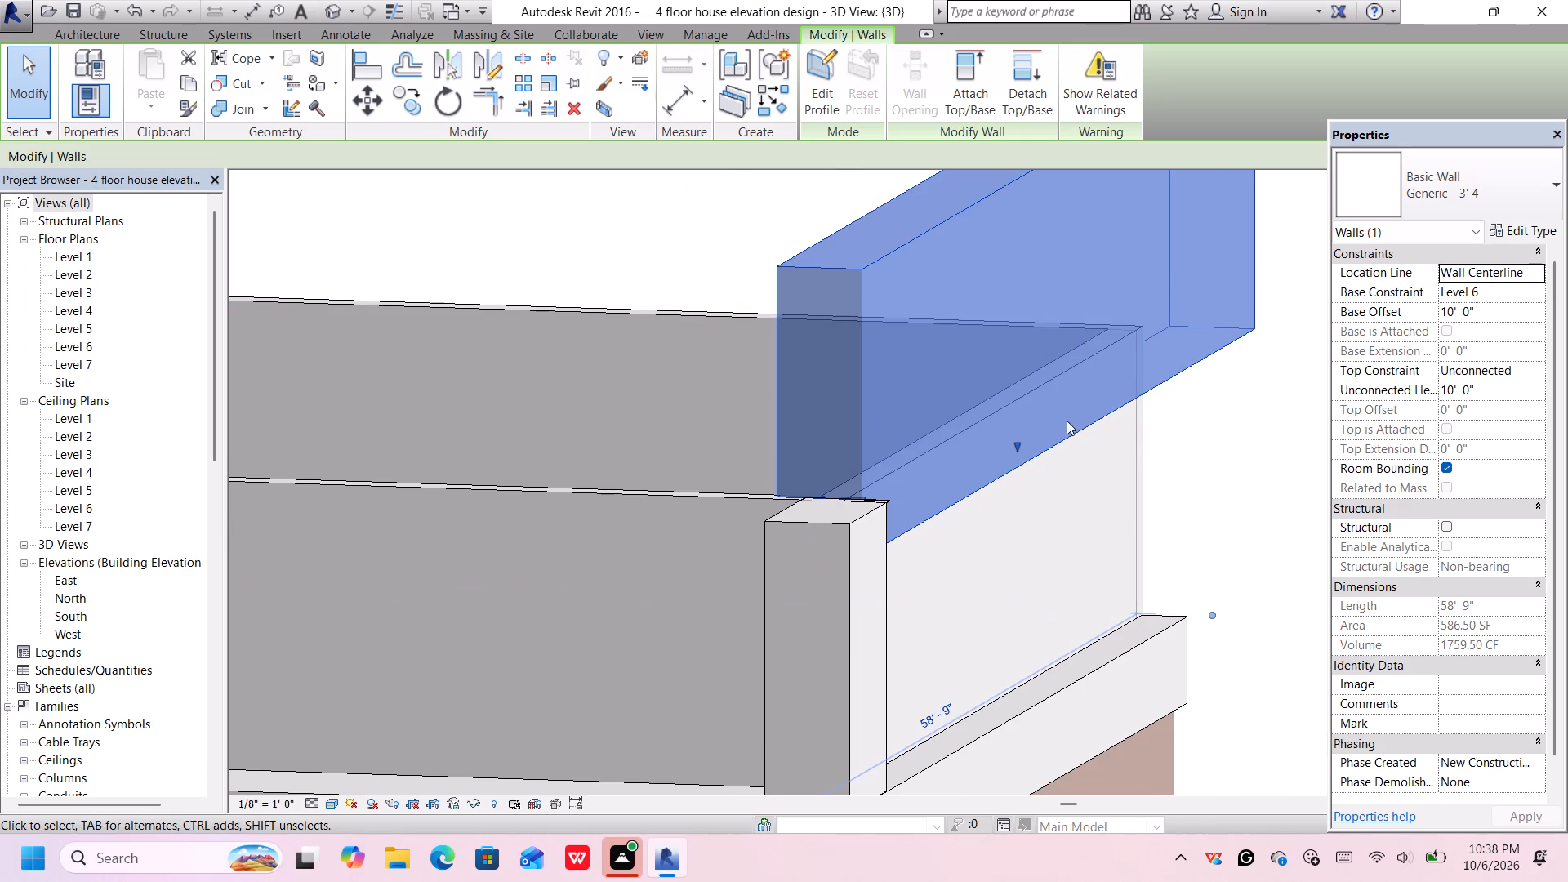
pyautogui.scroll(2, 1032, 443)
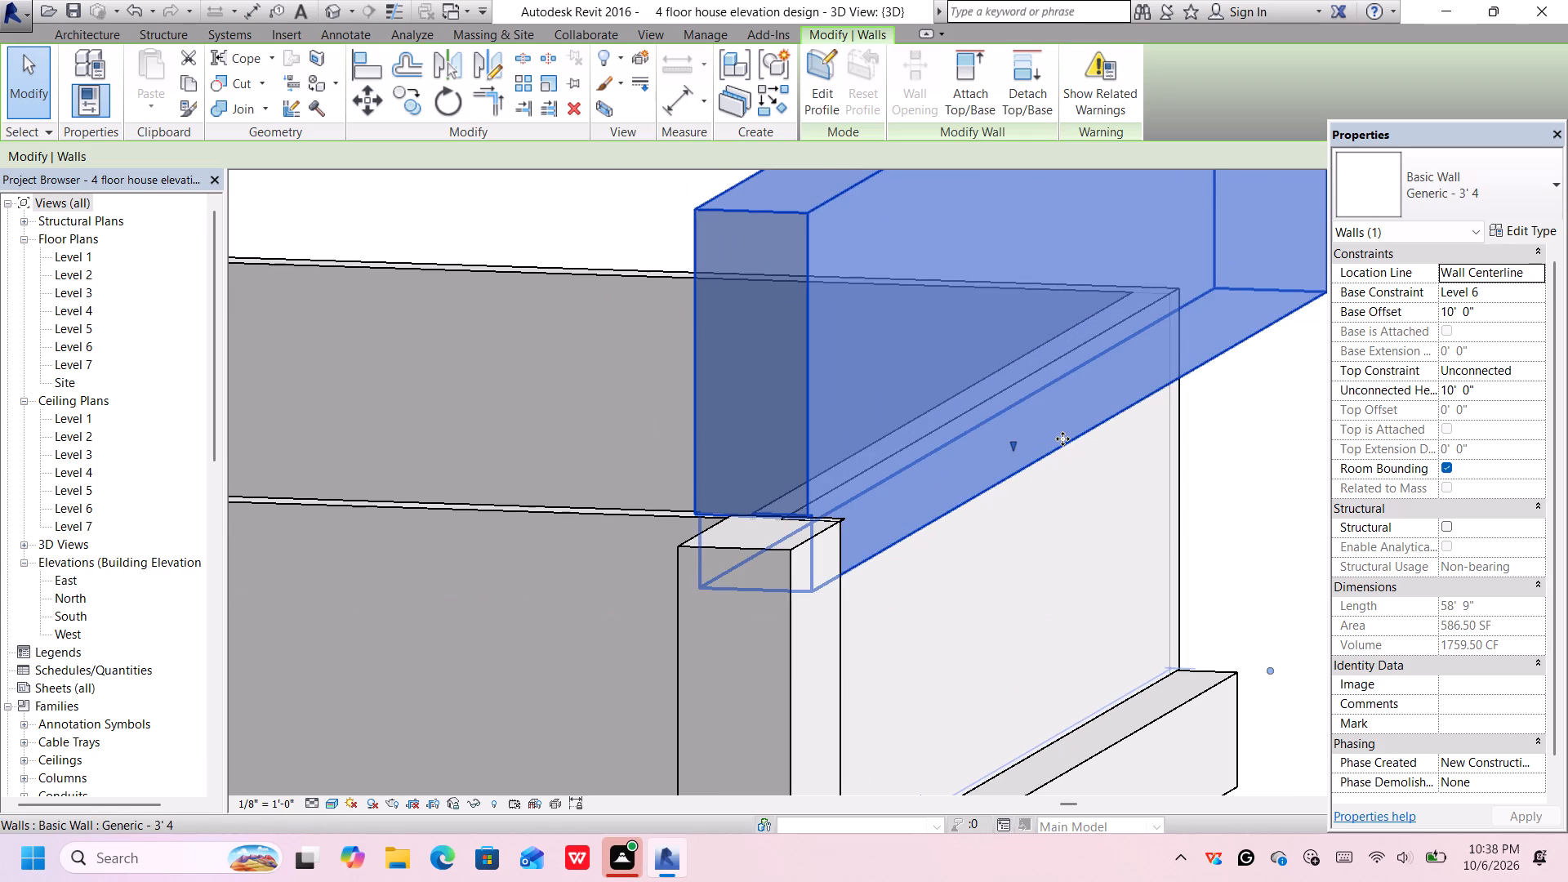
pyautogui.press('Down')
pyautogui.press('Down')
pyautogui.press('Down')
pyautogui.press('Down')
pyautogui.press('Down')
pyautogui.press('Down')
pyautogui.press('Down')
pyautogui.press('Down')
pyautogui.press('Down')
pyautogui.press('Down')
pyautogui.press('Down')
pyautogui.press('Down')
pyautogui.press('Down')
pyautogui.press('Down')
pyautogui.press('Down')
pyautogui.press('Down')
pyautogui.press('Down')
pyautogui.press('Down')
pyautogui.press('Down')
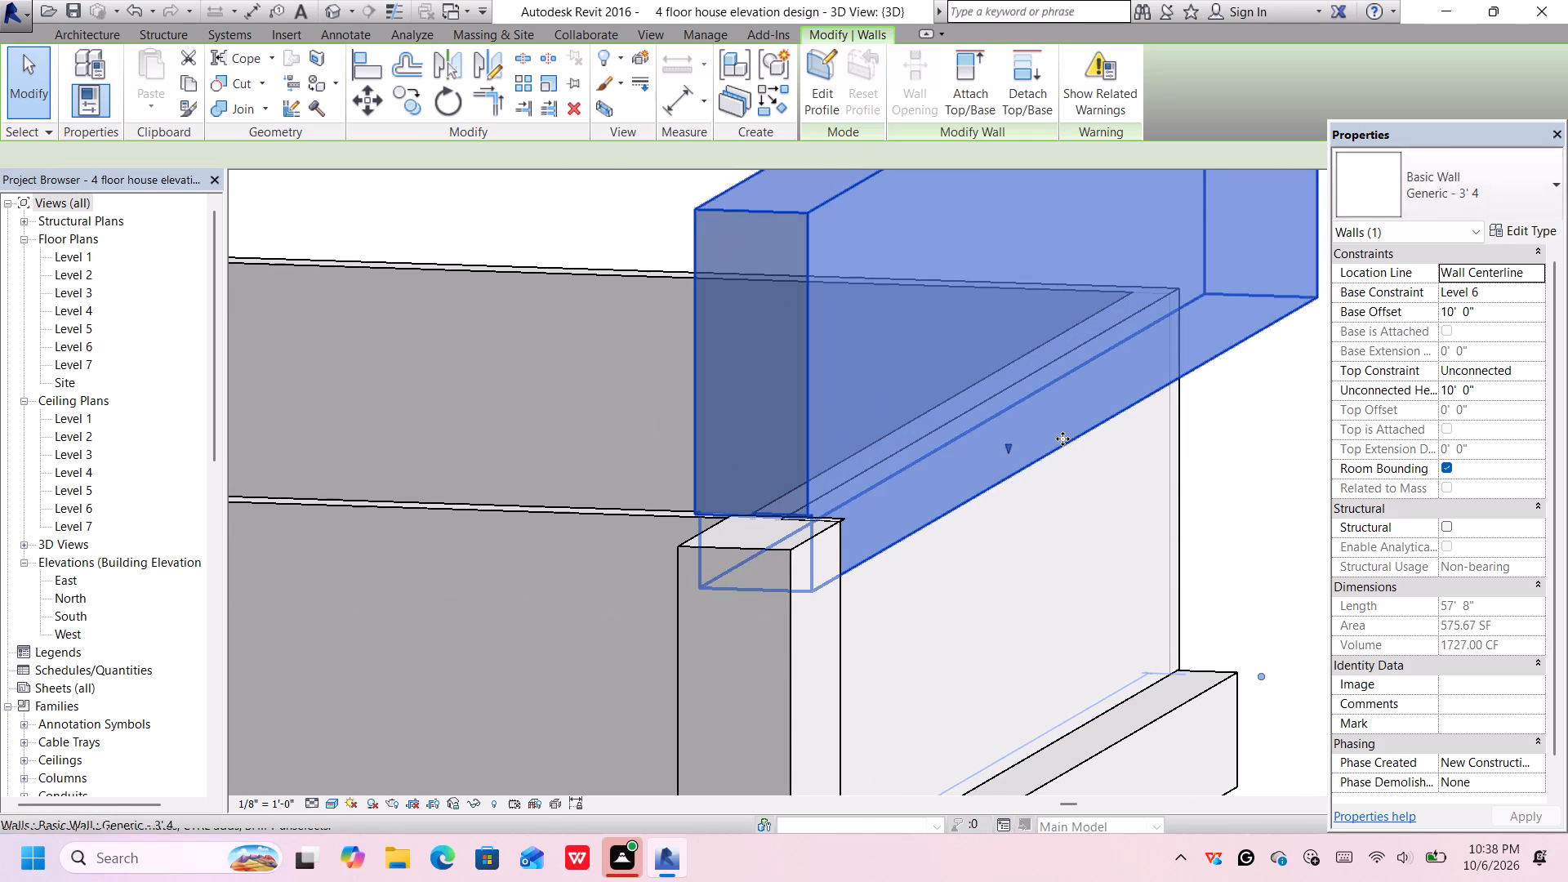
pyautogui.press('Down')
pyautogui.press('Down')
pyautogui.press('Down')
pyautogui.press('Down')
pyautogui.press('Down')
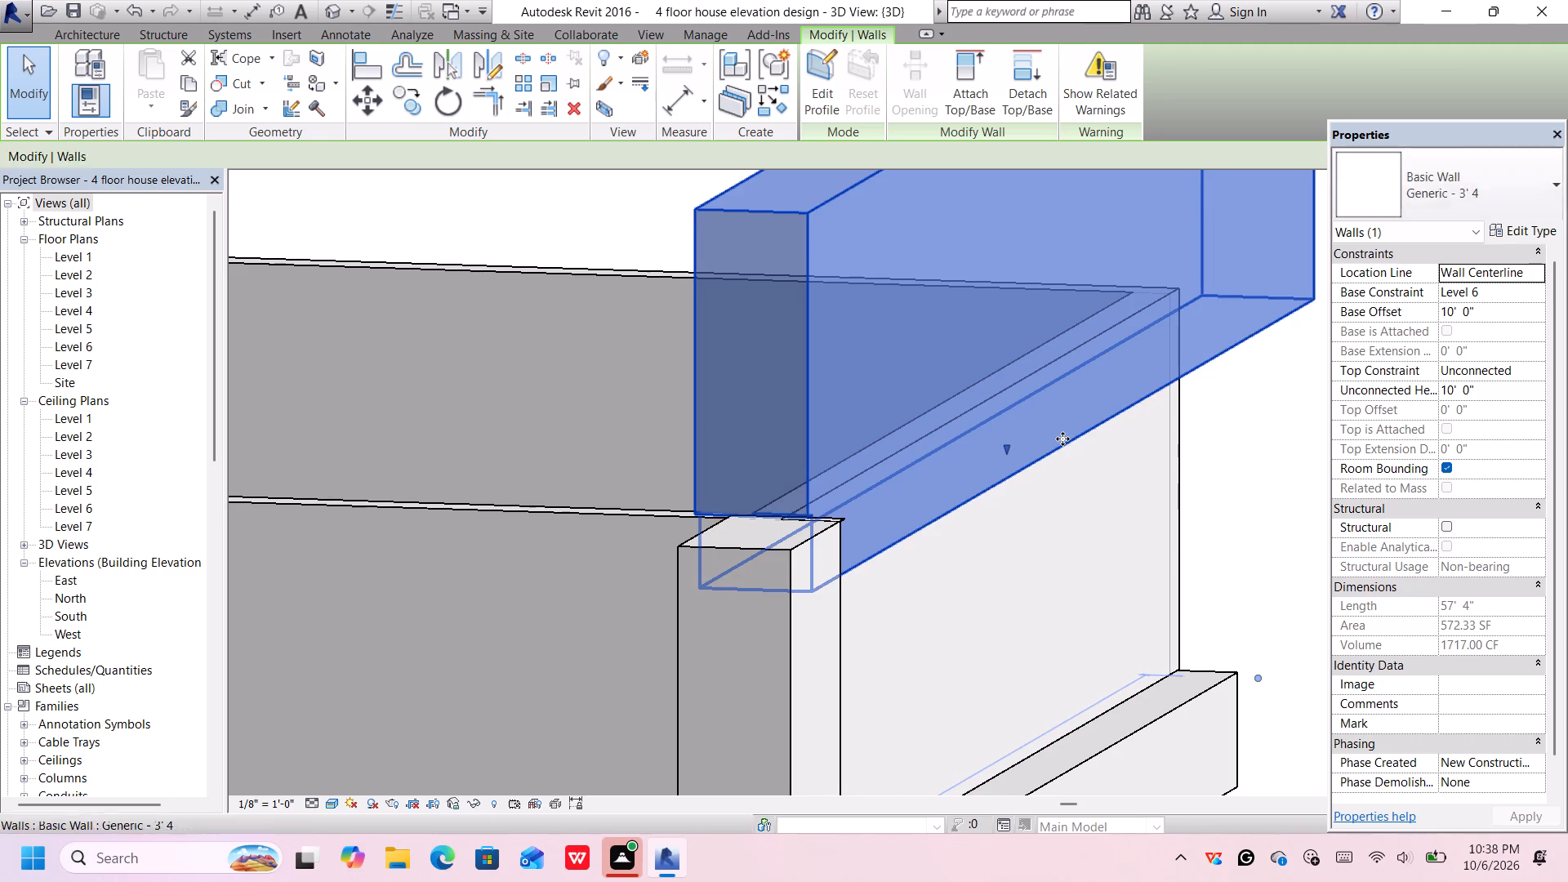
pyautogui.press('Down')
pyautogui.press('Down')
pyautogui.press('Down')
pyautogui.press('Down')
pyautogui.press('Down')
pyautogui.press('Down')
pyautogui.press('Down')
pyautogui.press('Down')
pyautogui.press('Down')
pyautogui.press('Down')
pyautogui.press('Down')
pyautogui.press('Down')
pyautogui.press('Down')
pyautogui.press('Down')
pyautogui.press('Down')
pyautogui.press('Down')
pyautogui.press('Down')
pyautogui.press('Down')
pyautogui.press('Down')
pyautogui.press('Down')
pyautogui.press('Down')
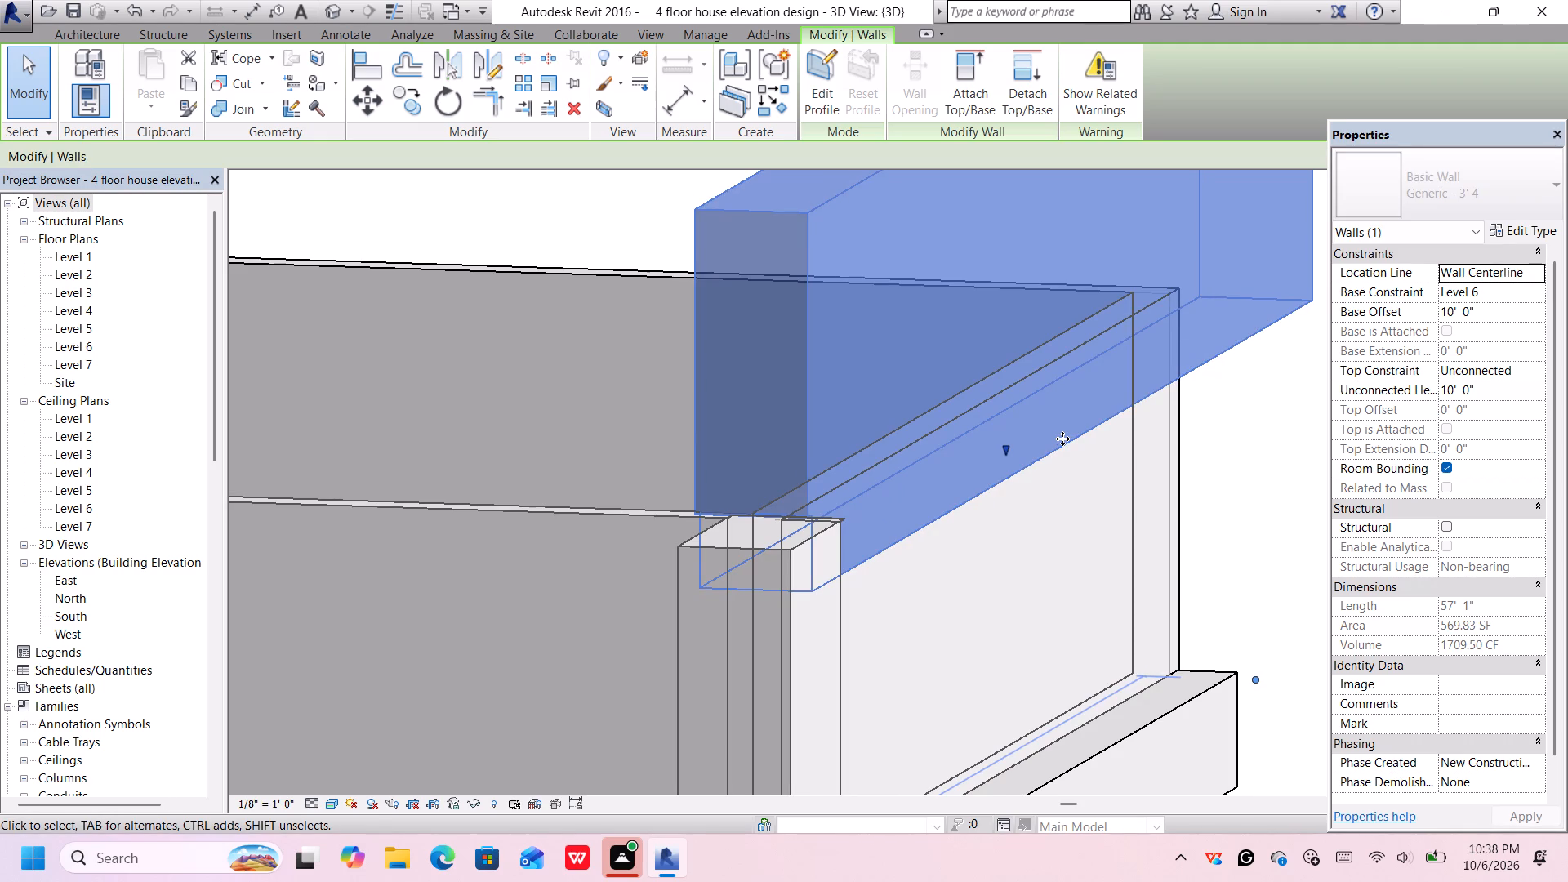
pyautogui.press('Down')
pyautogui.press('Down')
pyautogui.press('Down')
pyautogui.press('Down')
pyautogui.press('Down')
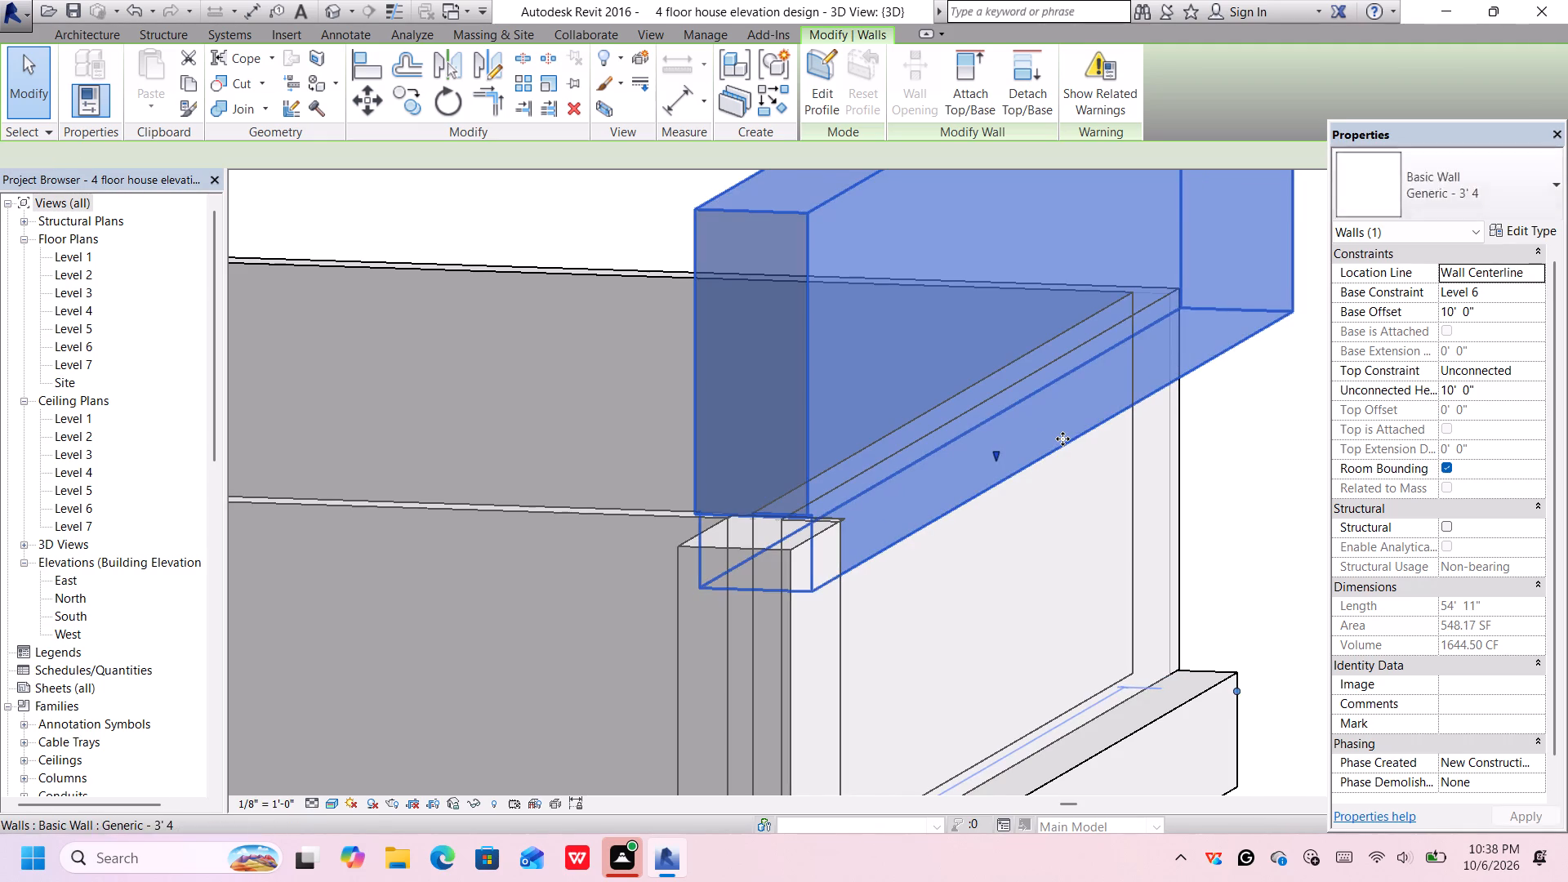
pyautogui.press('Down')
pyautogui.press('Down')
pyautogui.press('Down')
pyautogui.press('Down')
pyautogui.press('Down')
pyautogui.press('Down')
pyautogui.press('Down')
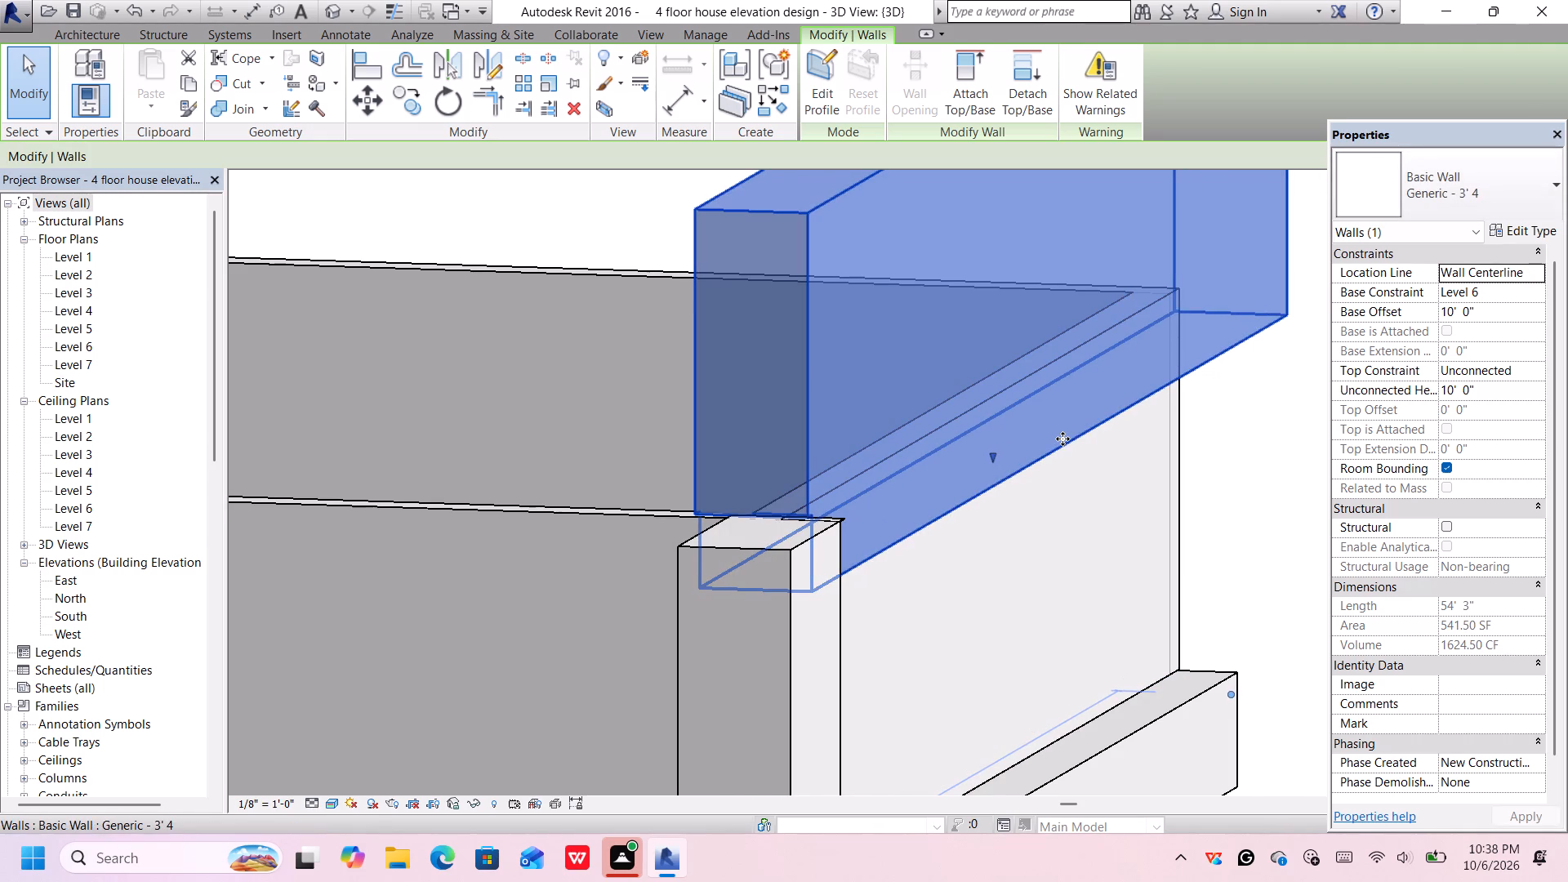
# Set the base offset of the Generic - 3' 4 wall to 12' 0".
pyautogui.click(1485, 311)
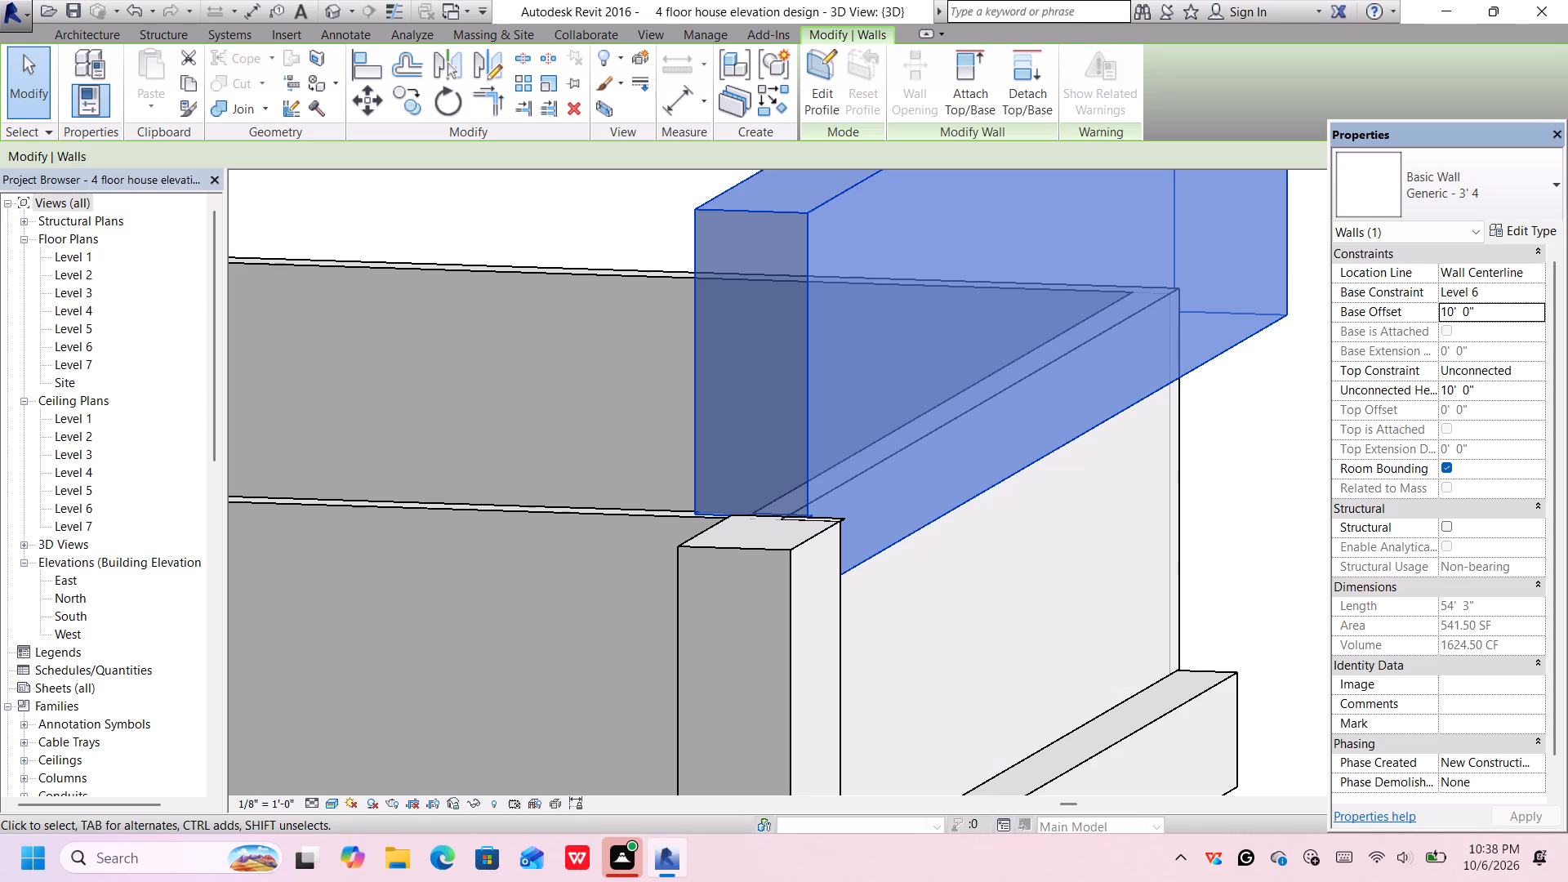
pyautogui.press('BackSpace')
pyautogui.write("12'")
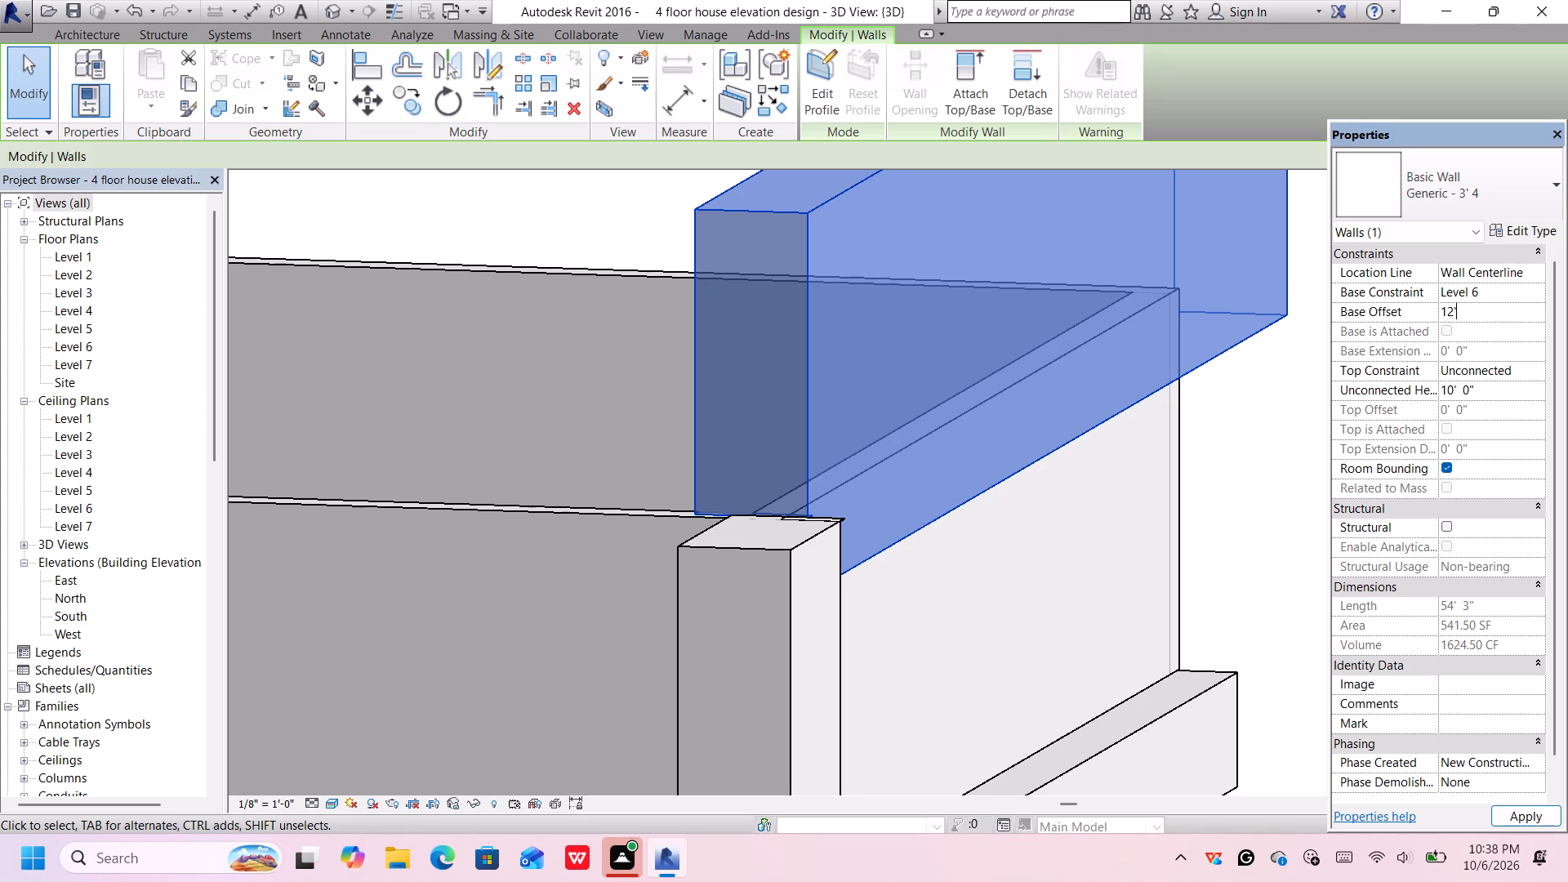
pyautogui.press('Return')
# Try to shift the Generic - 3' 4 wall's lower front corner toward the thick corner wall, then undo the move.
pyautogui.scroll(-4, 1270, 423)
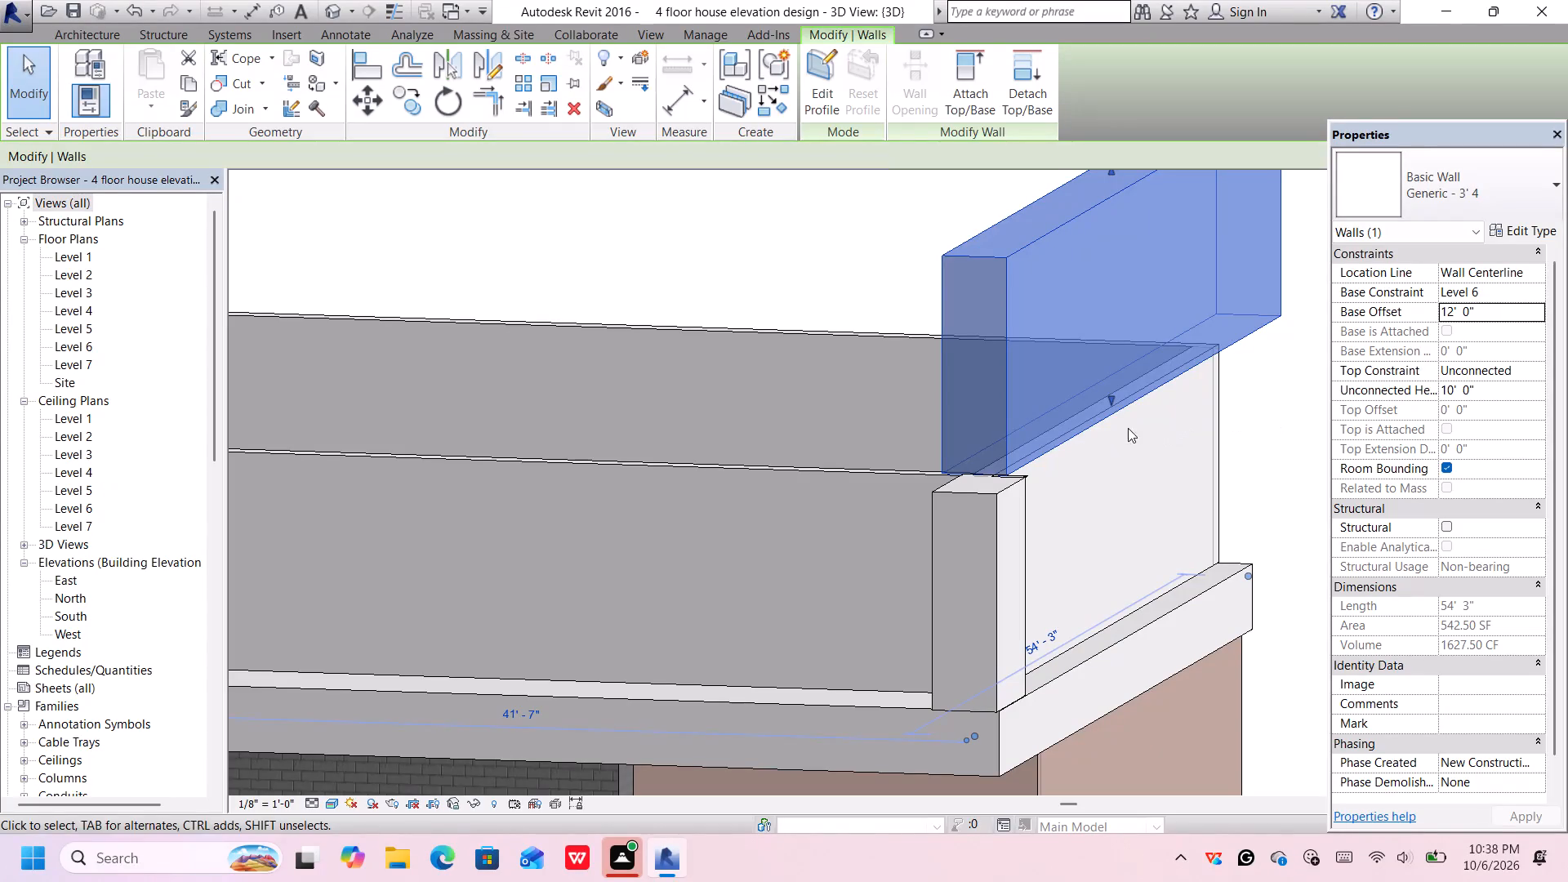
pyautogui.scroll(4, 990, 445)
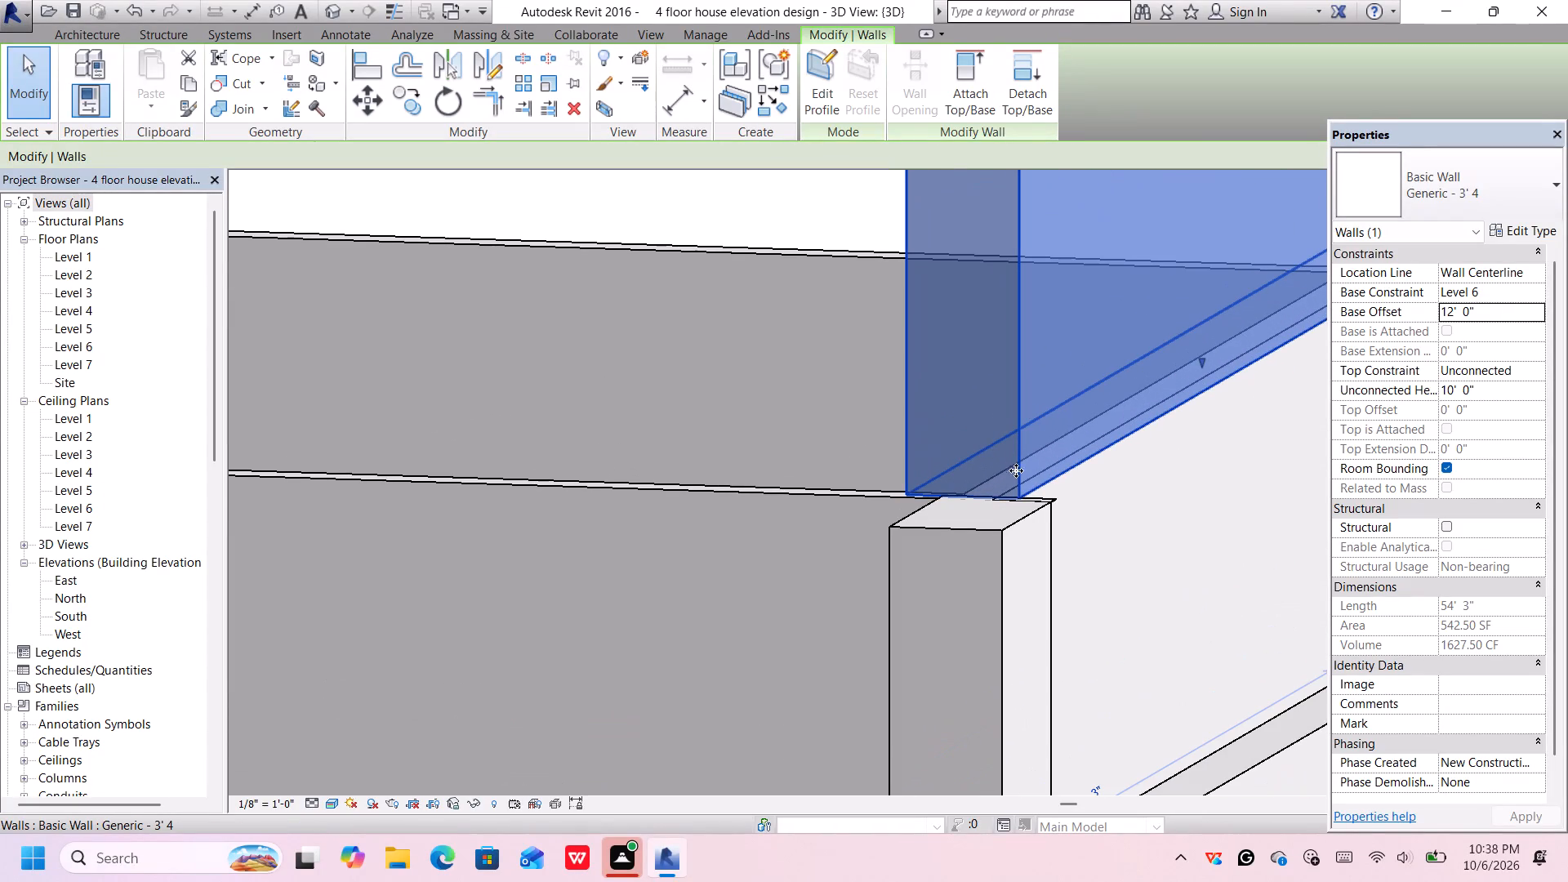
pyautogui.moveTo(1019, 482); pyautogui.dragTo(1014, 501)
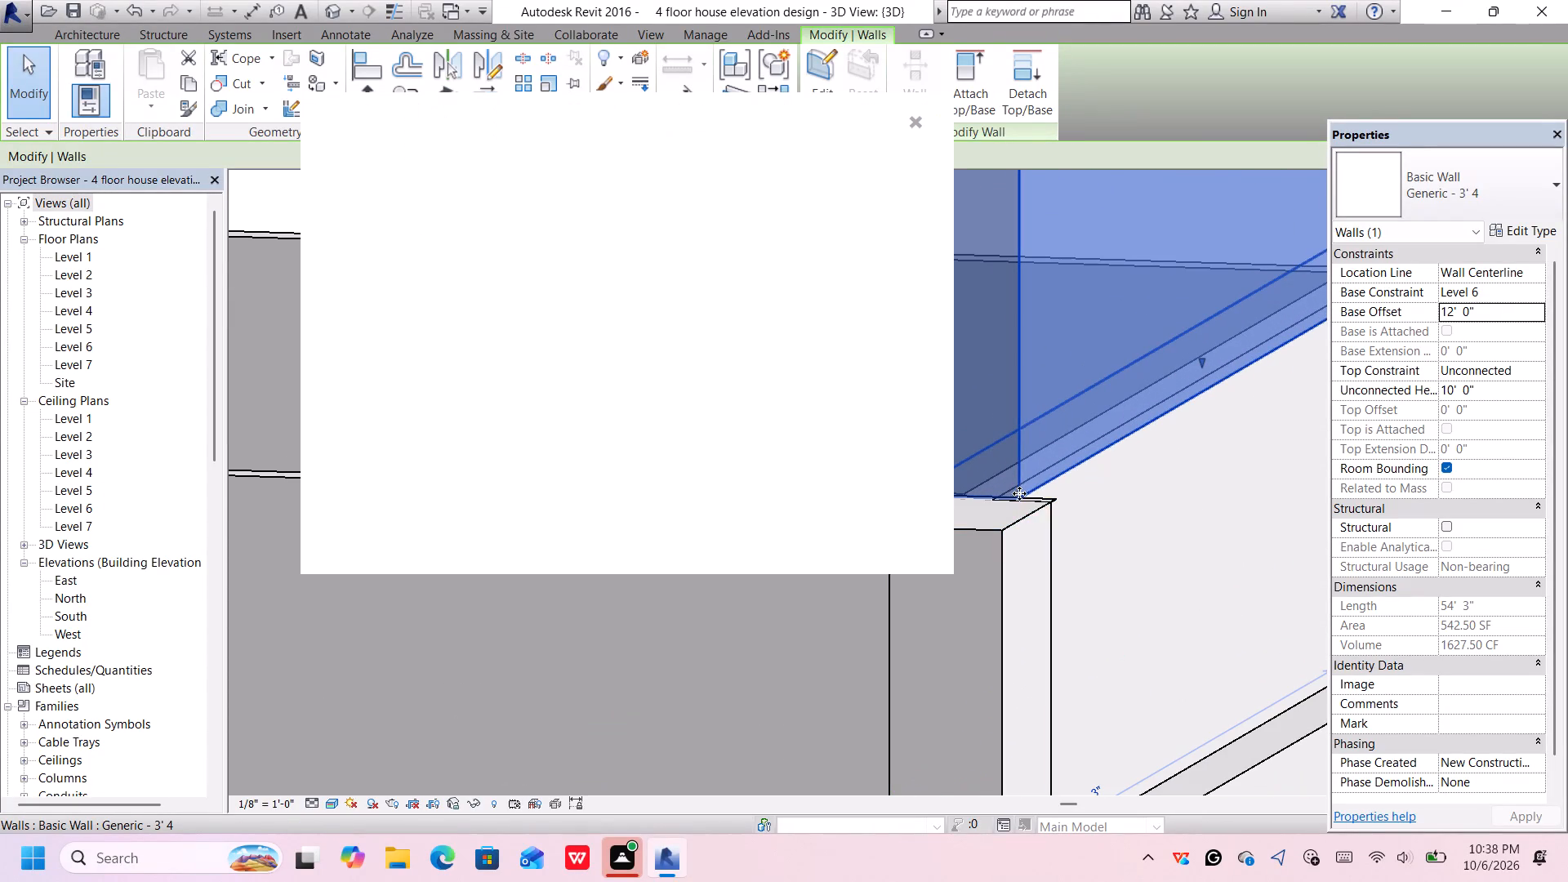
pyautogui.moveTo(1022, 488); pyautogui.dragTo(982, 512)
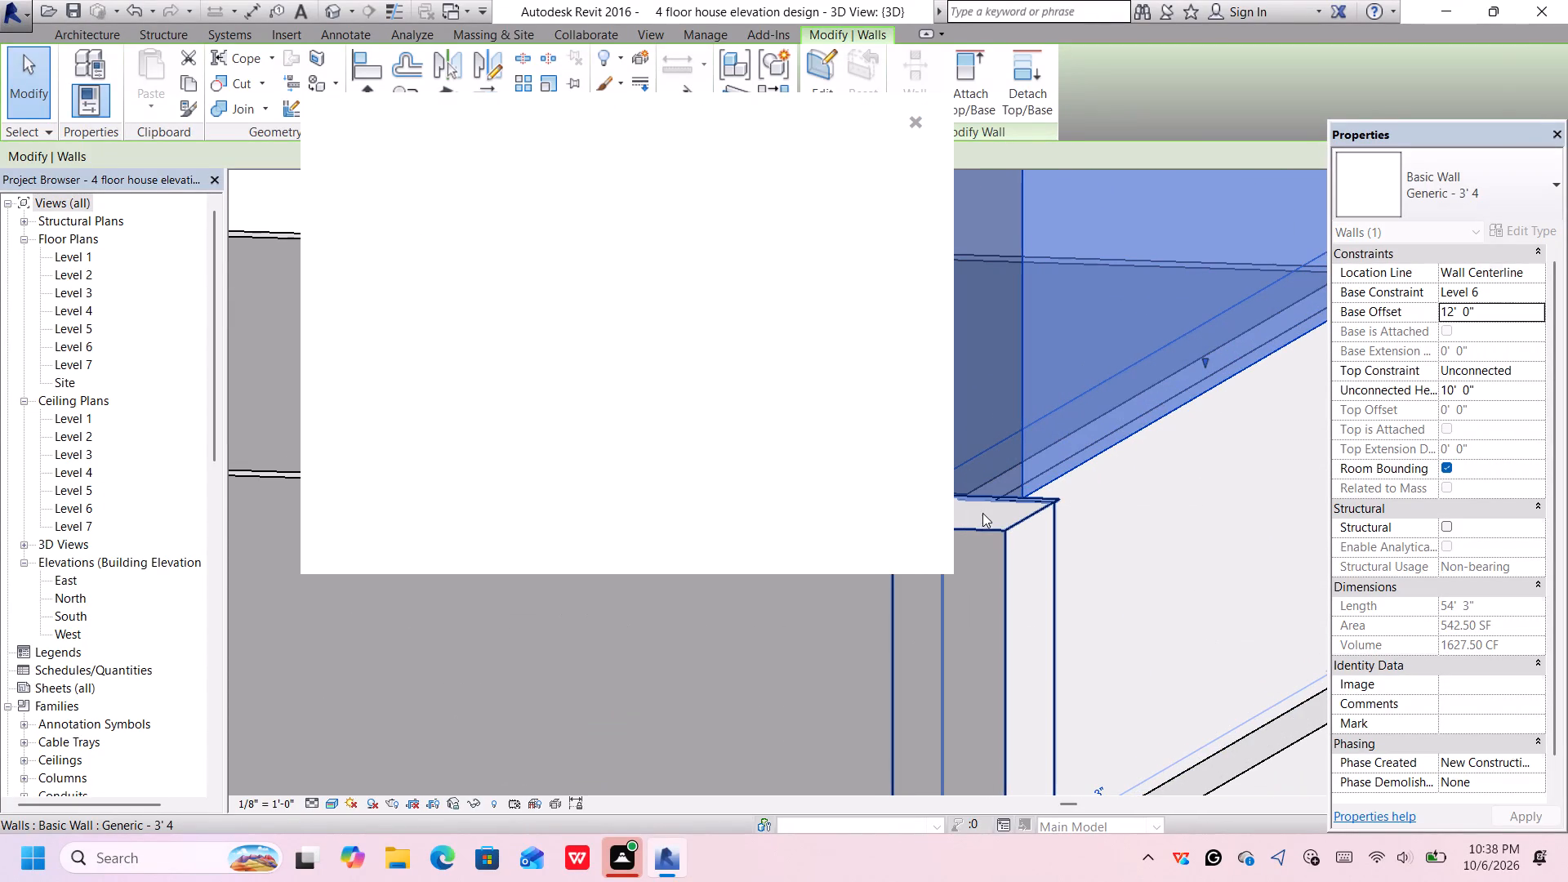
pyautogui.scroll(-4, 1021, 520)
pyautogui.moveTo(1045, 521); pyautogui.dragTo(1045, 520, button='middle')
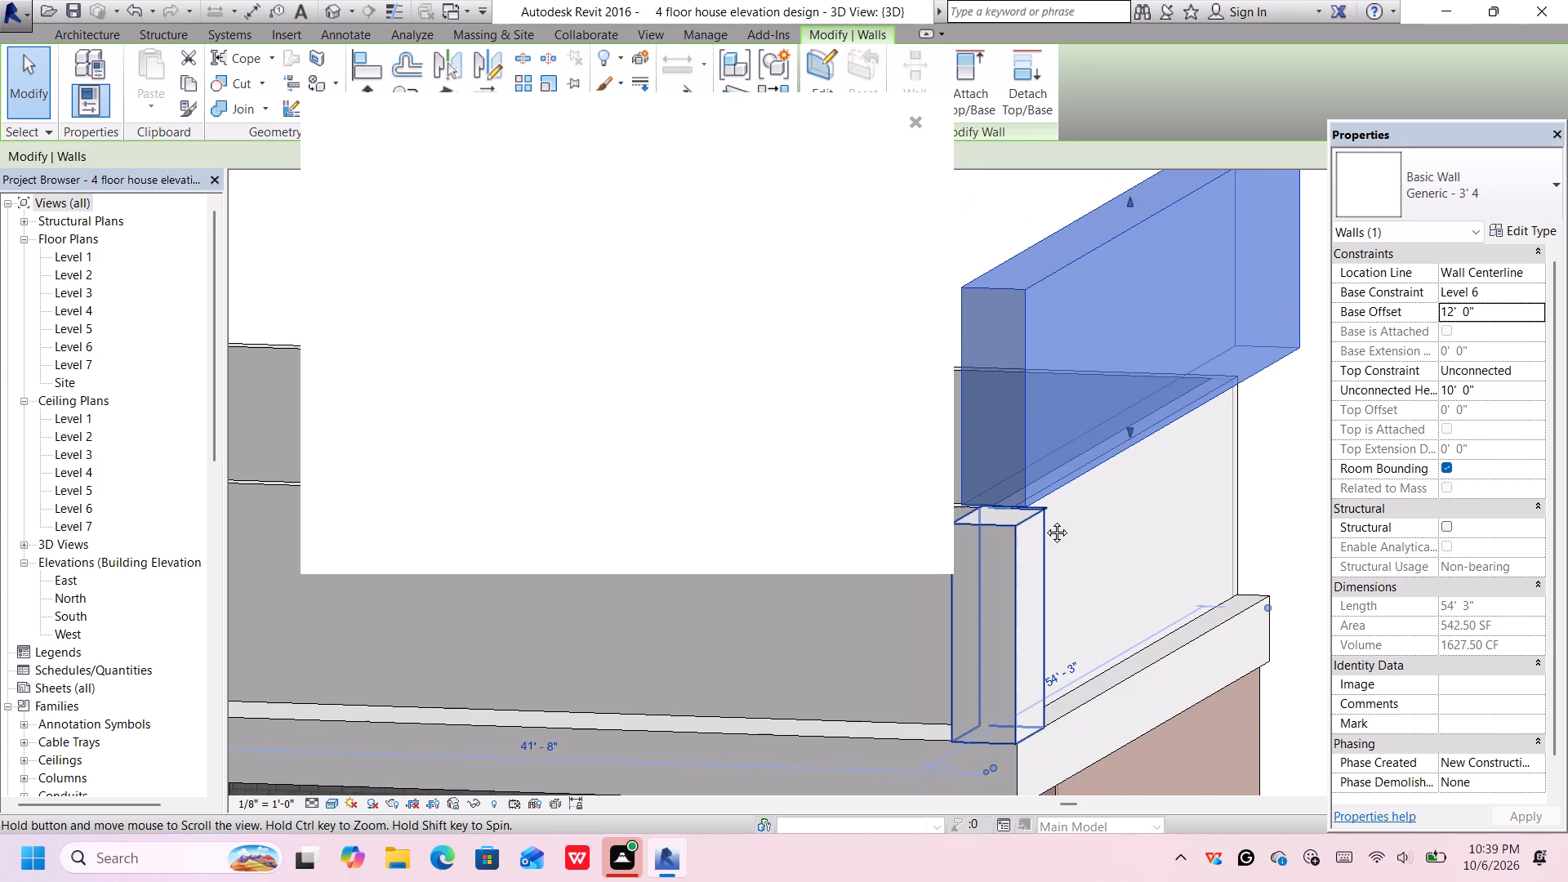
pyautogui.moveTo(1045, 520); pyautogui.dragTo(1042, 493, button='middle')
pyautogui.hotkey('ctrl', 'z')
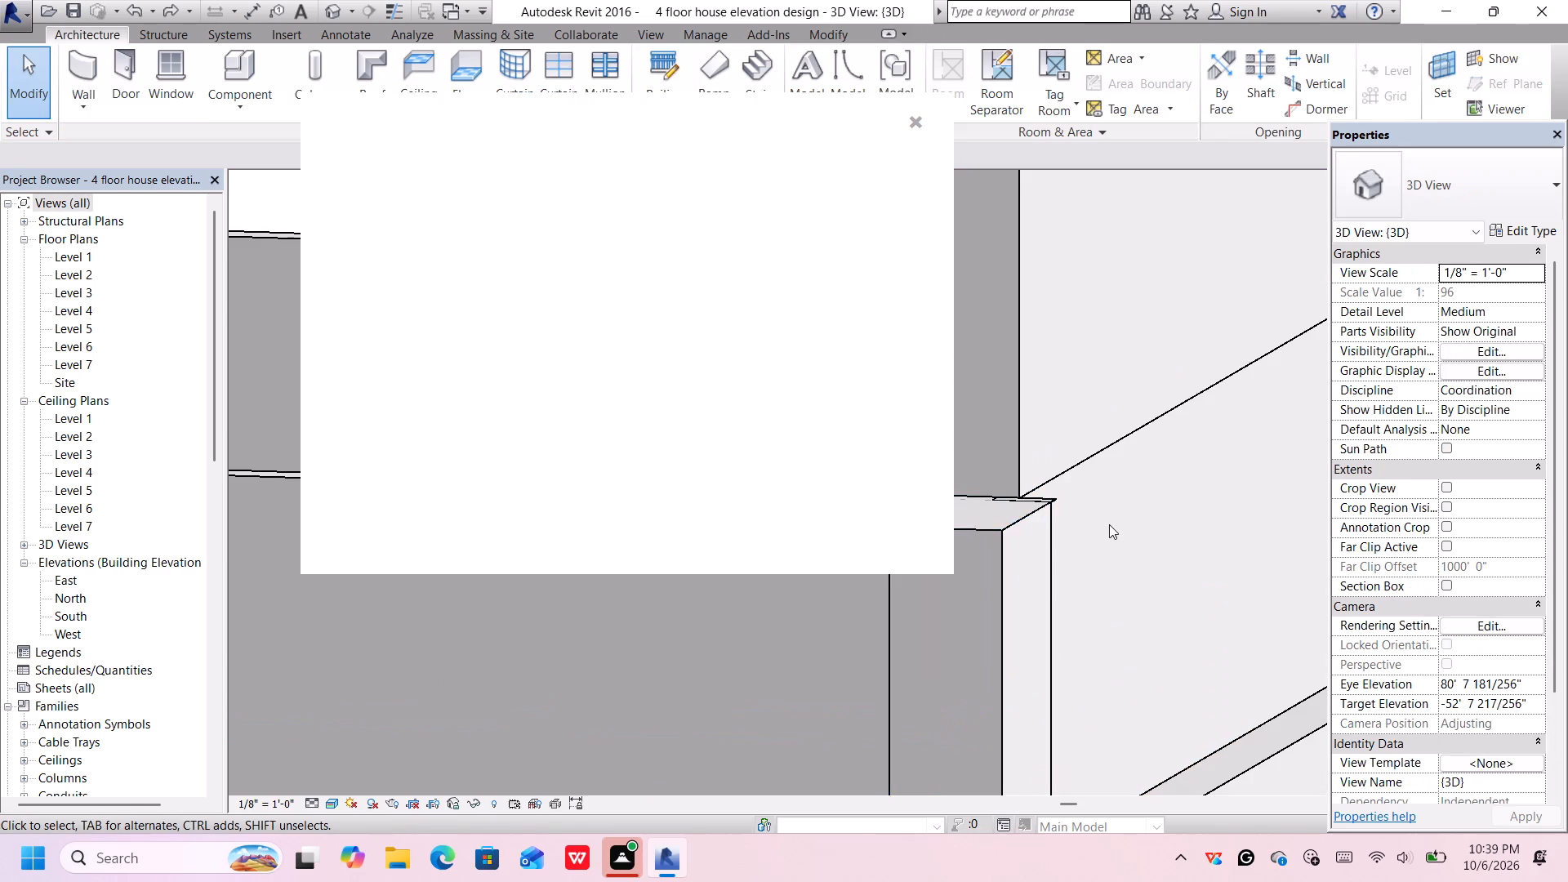
# Dismiss the blank Autodesk notification covering the 3D view.
pyautogui.scroll(-4, 1109, 523)
pyautogui.click(915, 122)
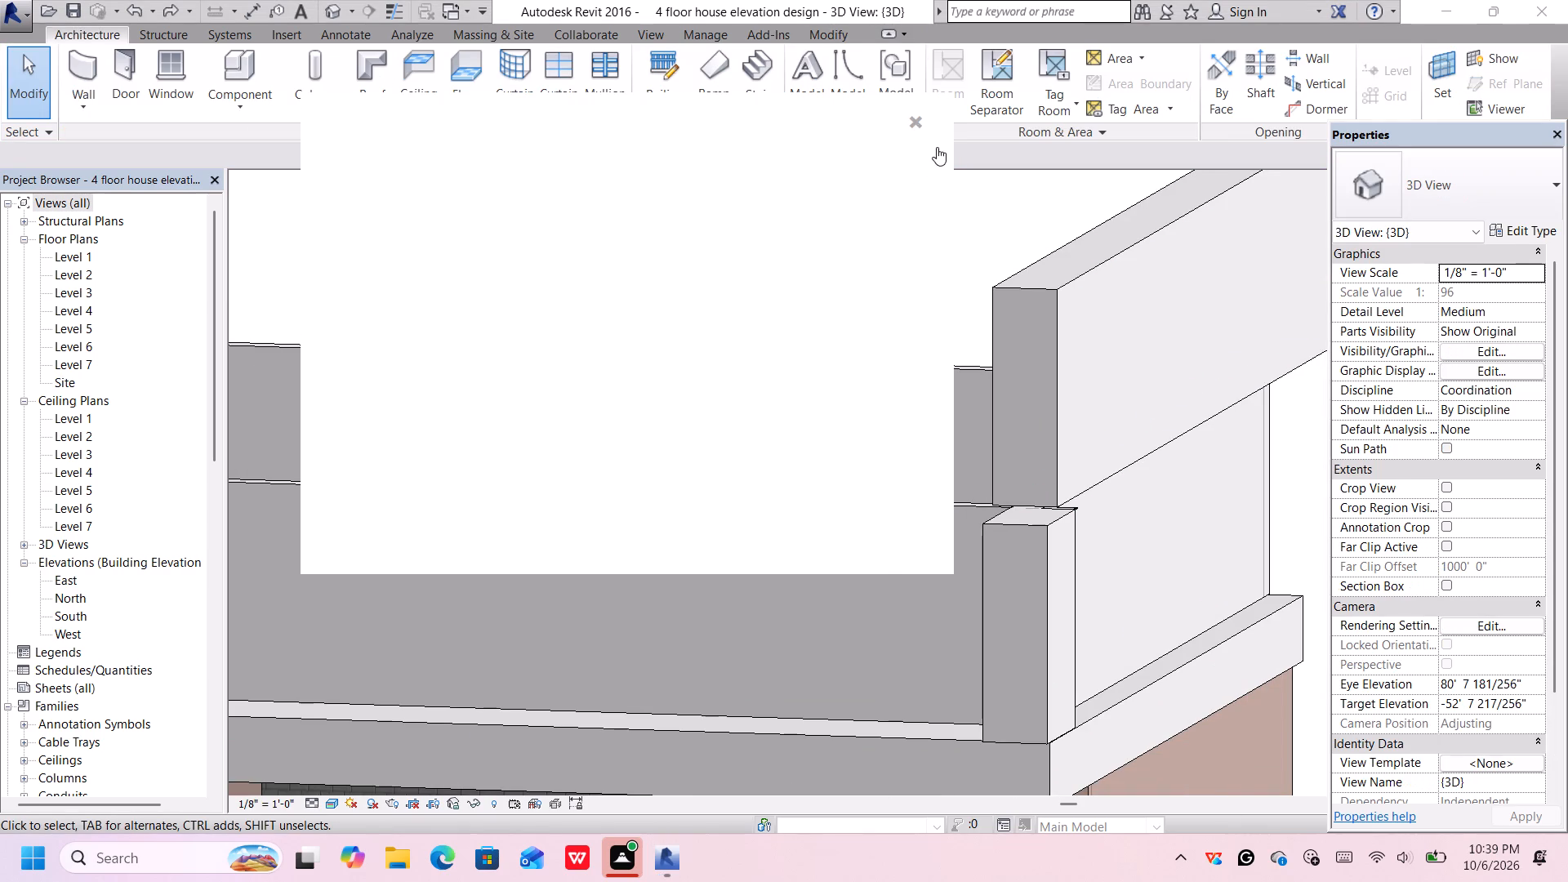
pyautogui.click(917, 118)
pyautogui.click(874, 292)
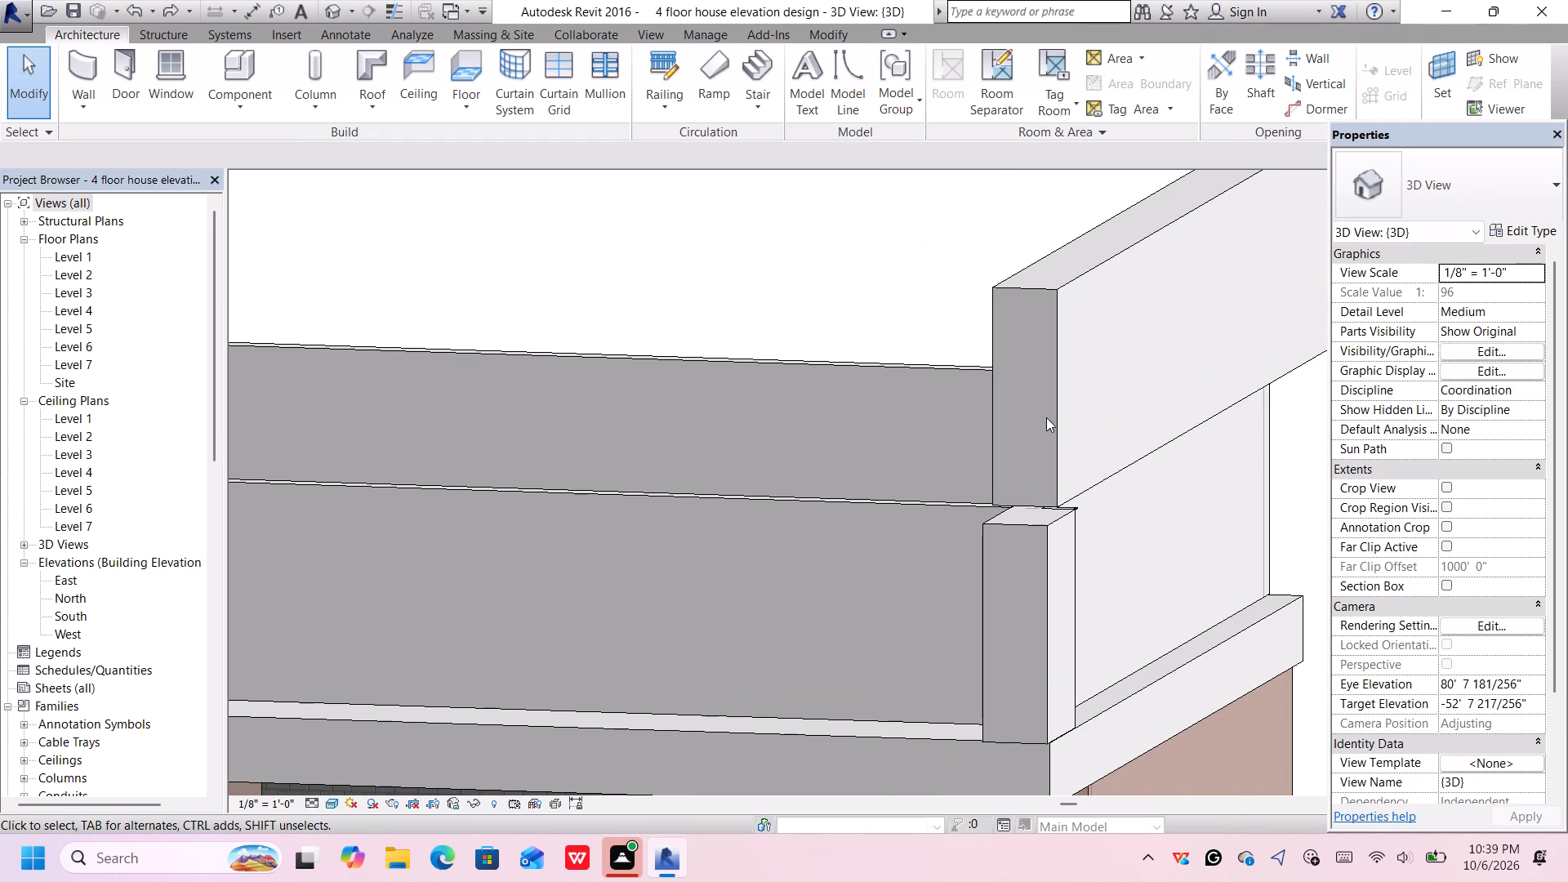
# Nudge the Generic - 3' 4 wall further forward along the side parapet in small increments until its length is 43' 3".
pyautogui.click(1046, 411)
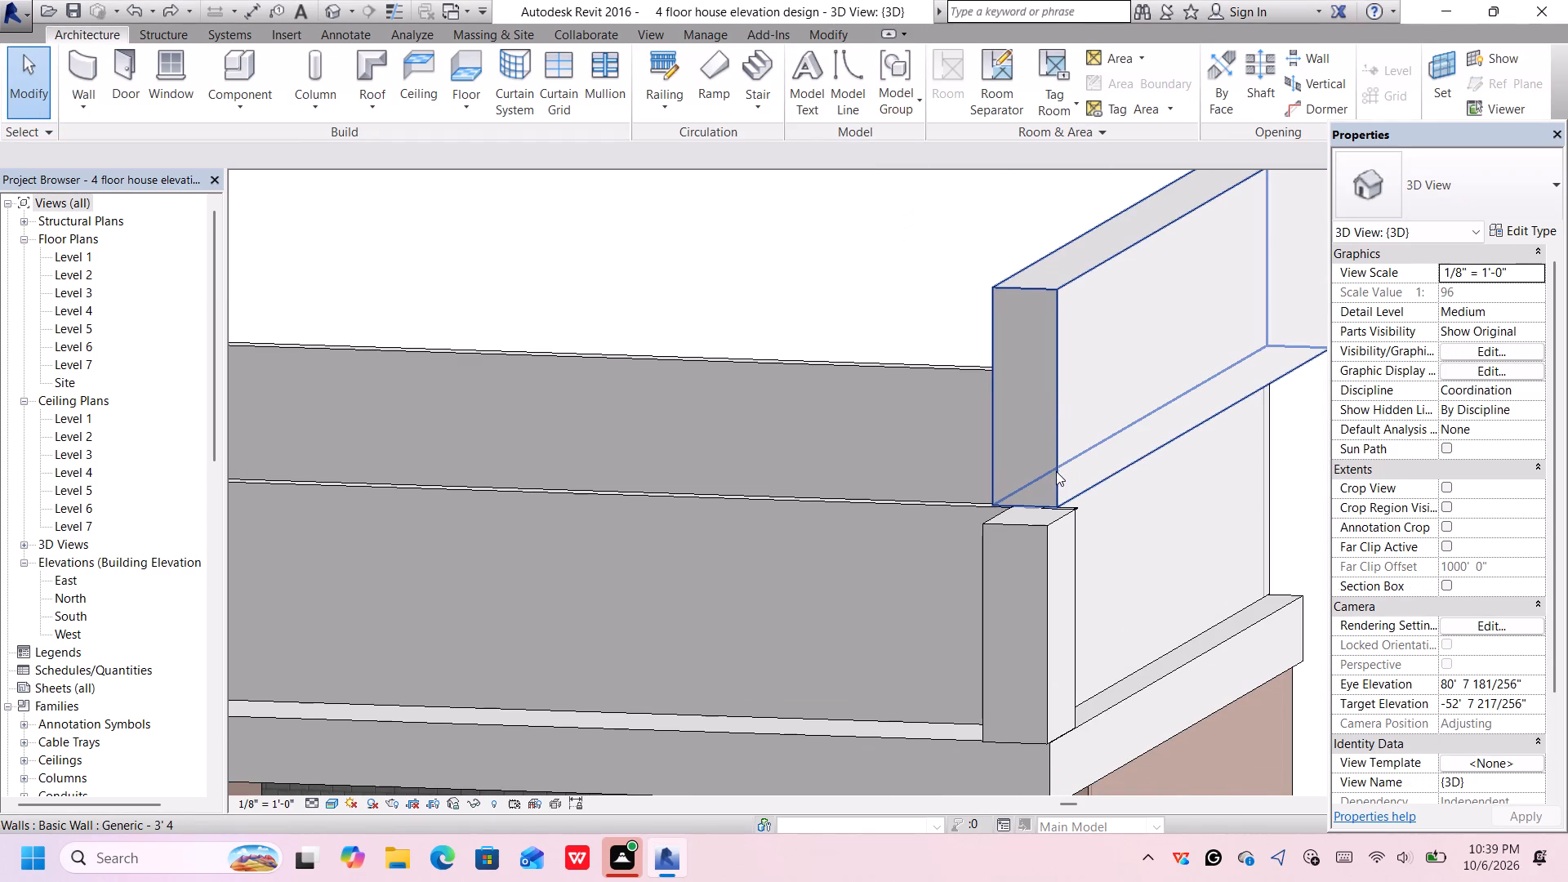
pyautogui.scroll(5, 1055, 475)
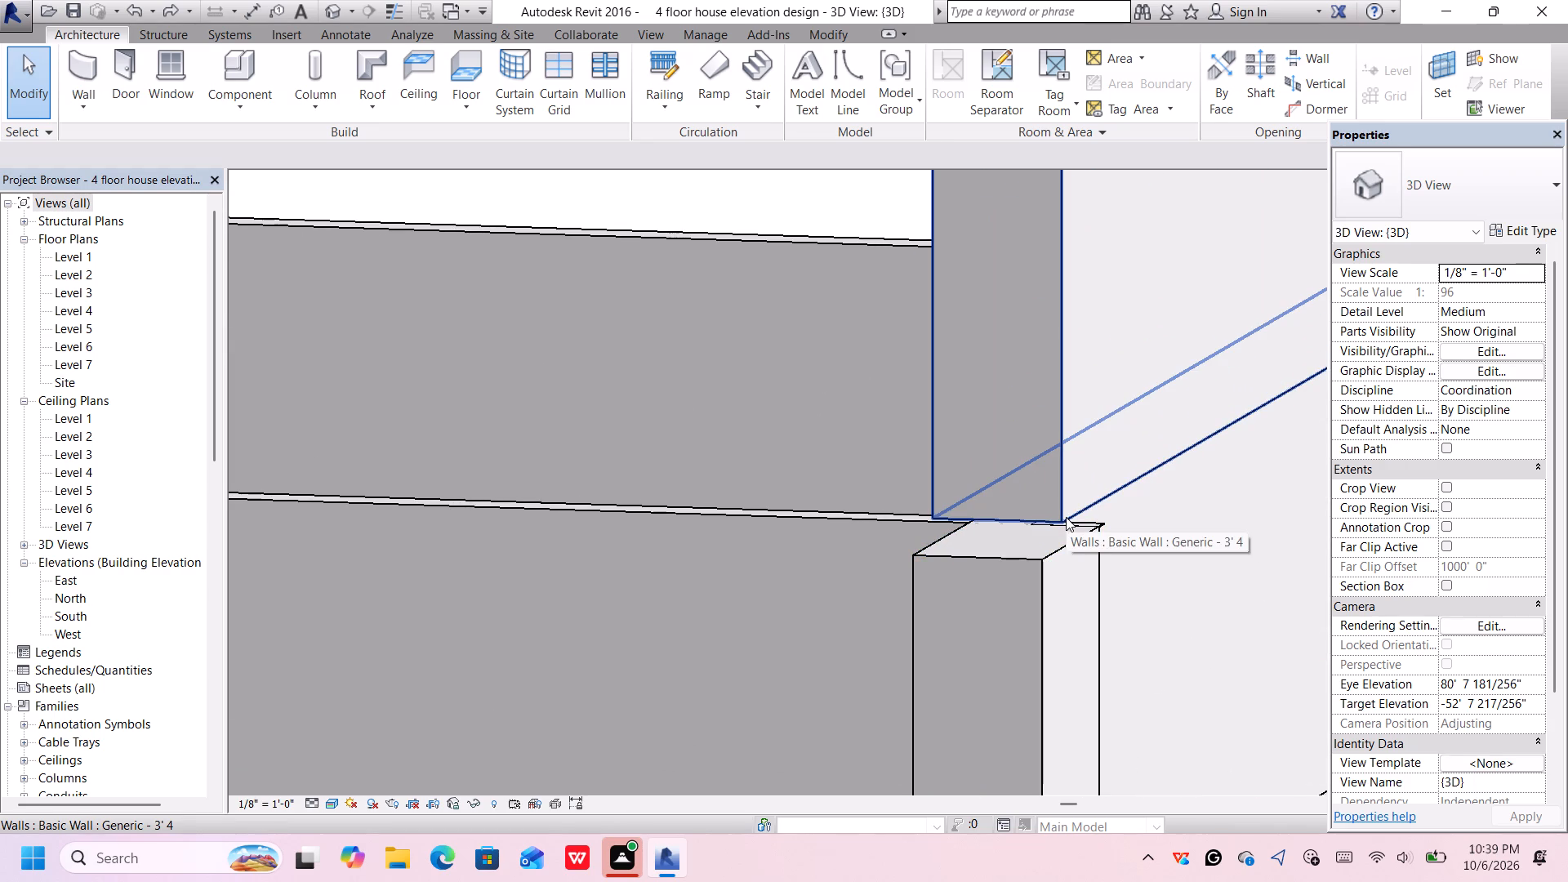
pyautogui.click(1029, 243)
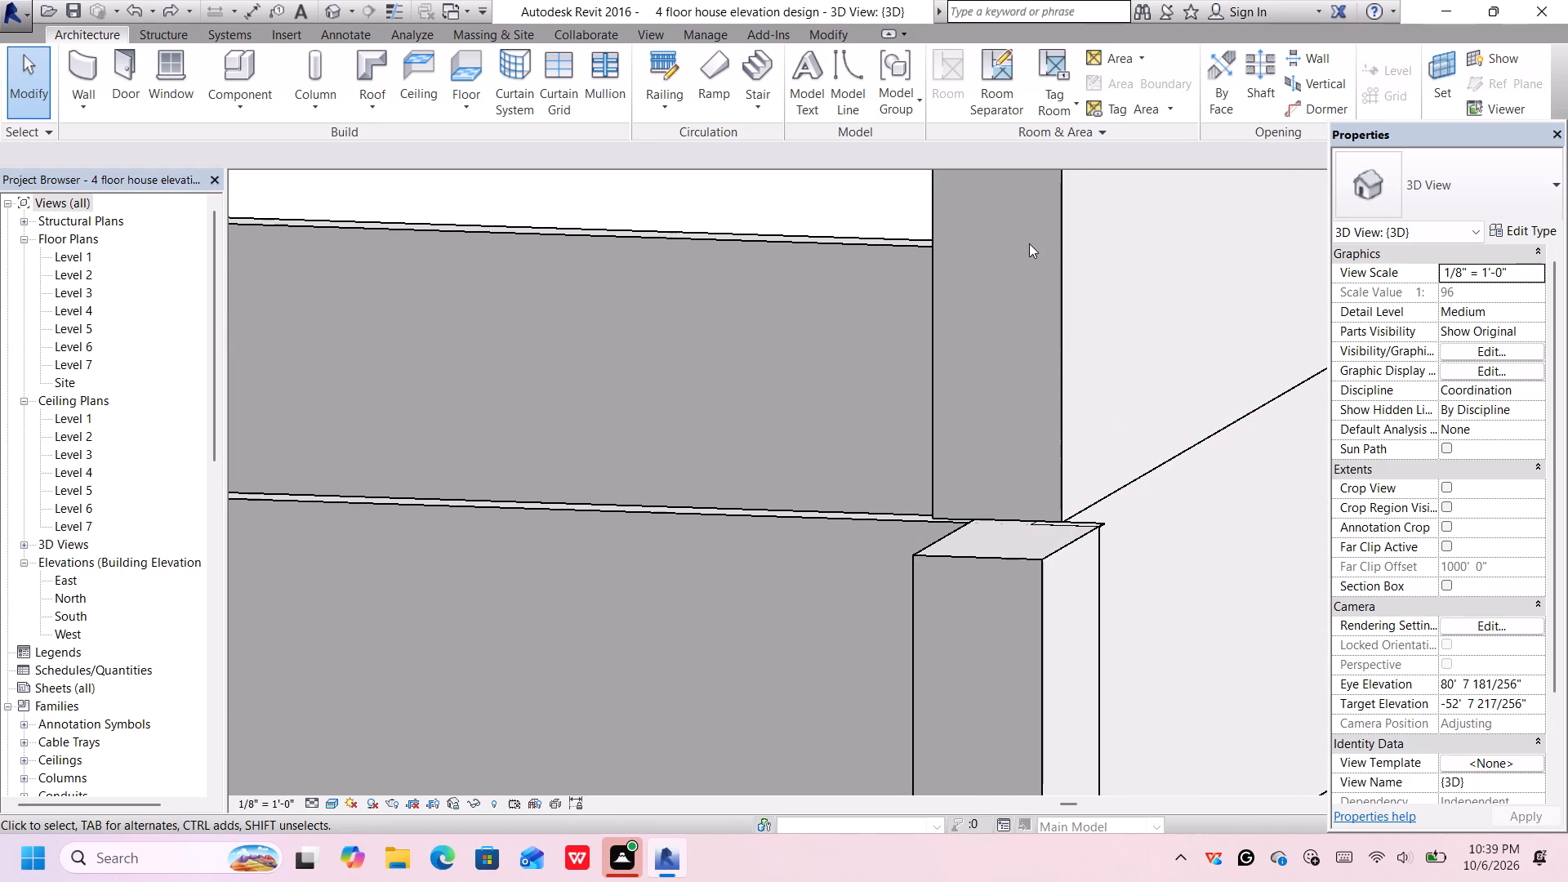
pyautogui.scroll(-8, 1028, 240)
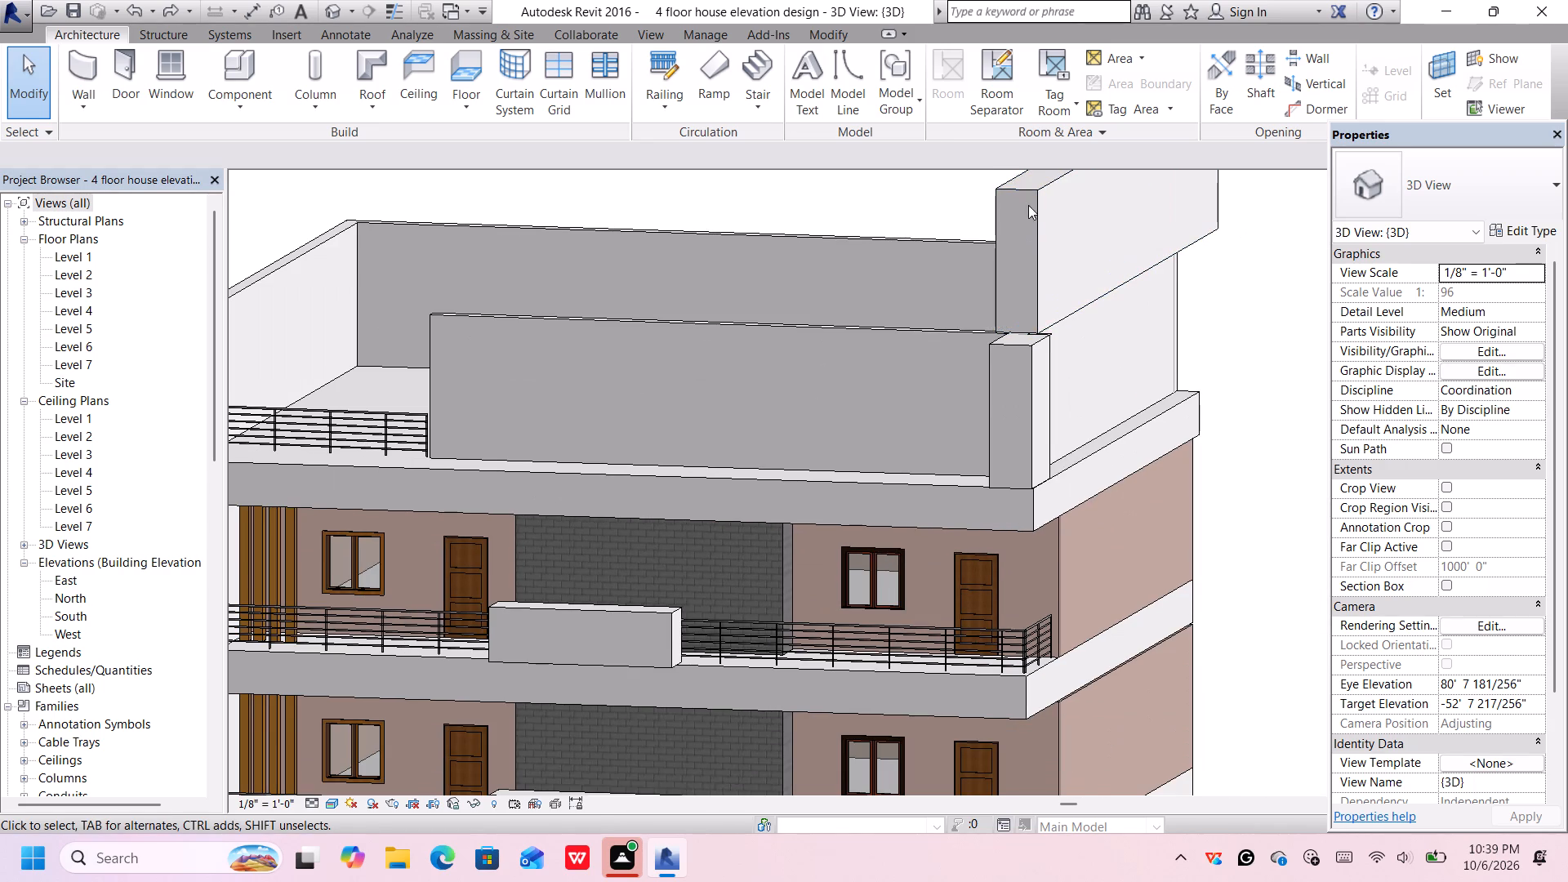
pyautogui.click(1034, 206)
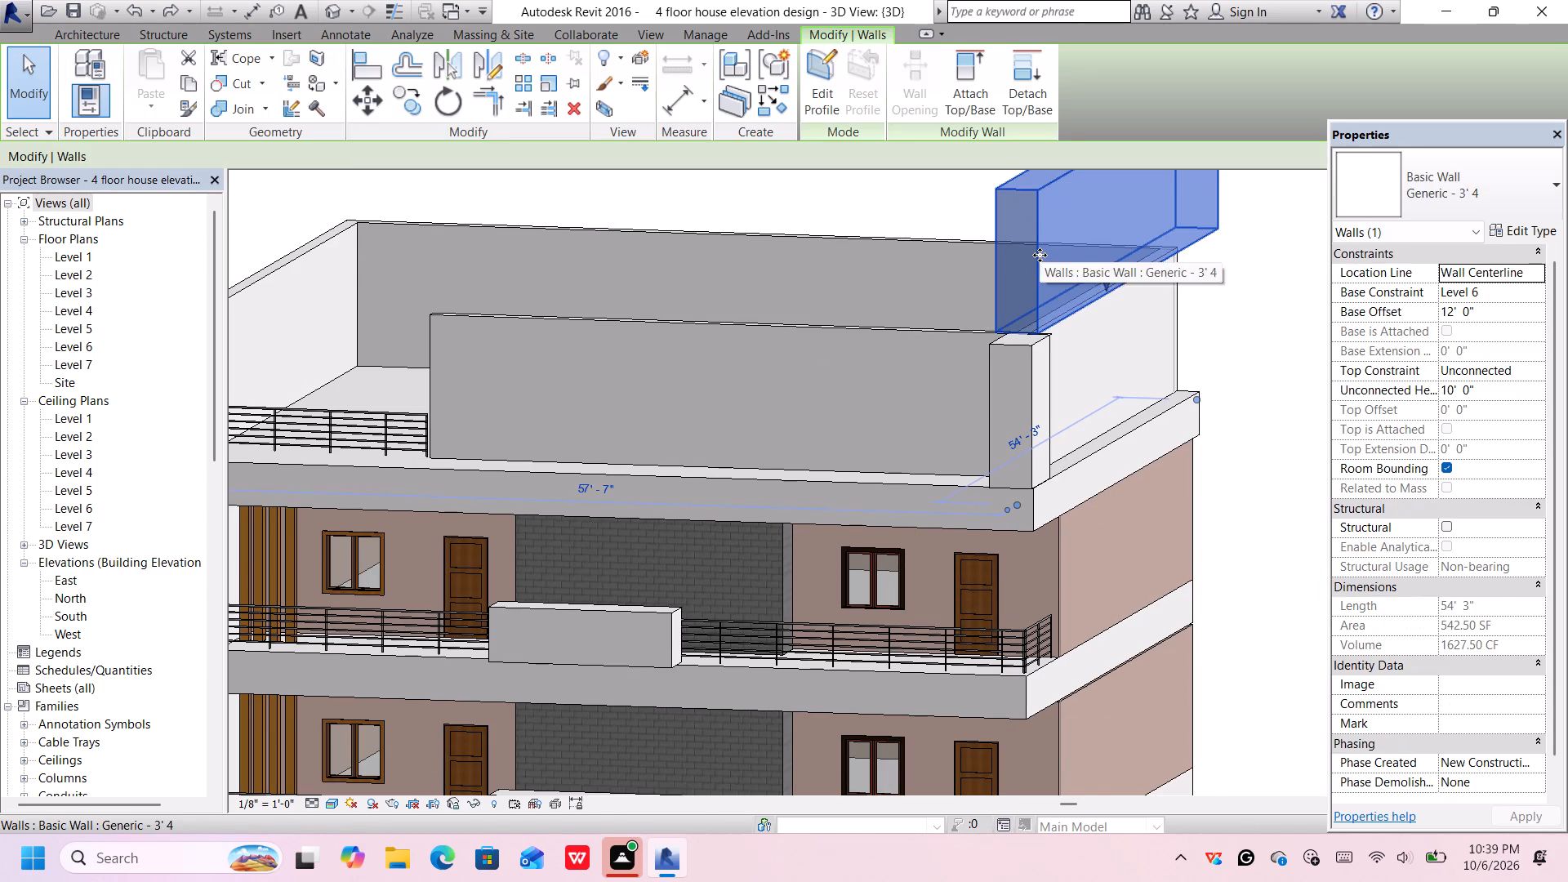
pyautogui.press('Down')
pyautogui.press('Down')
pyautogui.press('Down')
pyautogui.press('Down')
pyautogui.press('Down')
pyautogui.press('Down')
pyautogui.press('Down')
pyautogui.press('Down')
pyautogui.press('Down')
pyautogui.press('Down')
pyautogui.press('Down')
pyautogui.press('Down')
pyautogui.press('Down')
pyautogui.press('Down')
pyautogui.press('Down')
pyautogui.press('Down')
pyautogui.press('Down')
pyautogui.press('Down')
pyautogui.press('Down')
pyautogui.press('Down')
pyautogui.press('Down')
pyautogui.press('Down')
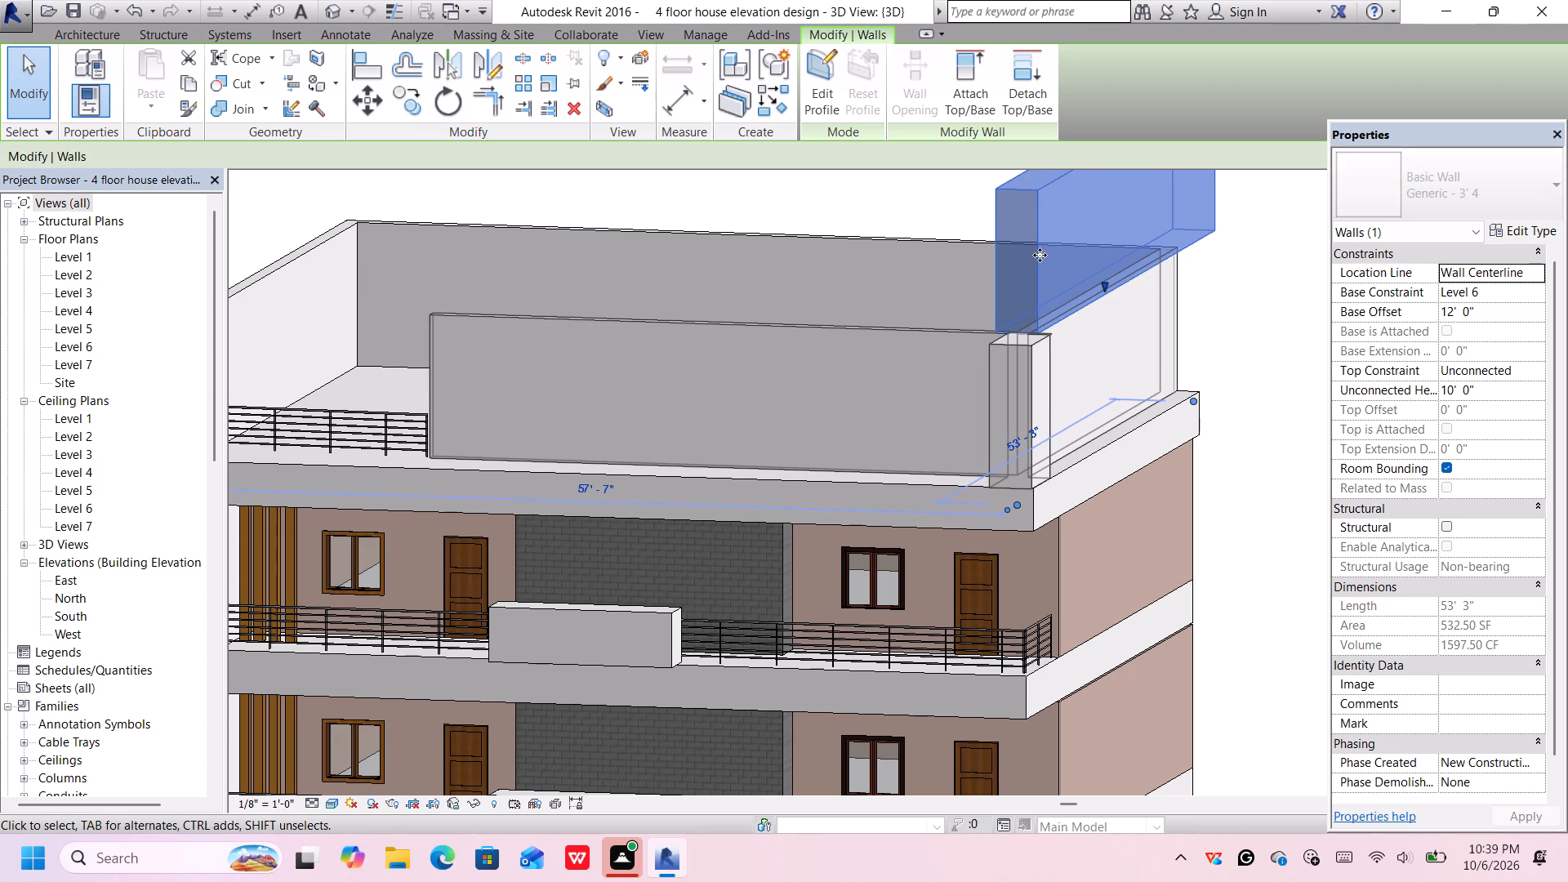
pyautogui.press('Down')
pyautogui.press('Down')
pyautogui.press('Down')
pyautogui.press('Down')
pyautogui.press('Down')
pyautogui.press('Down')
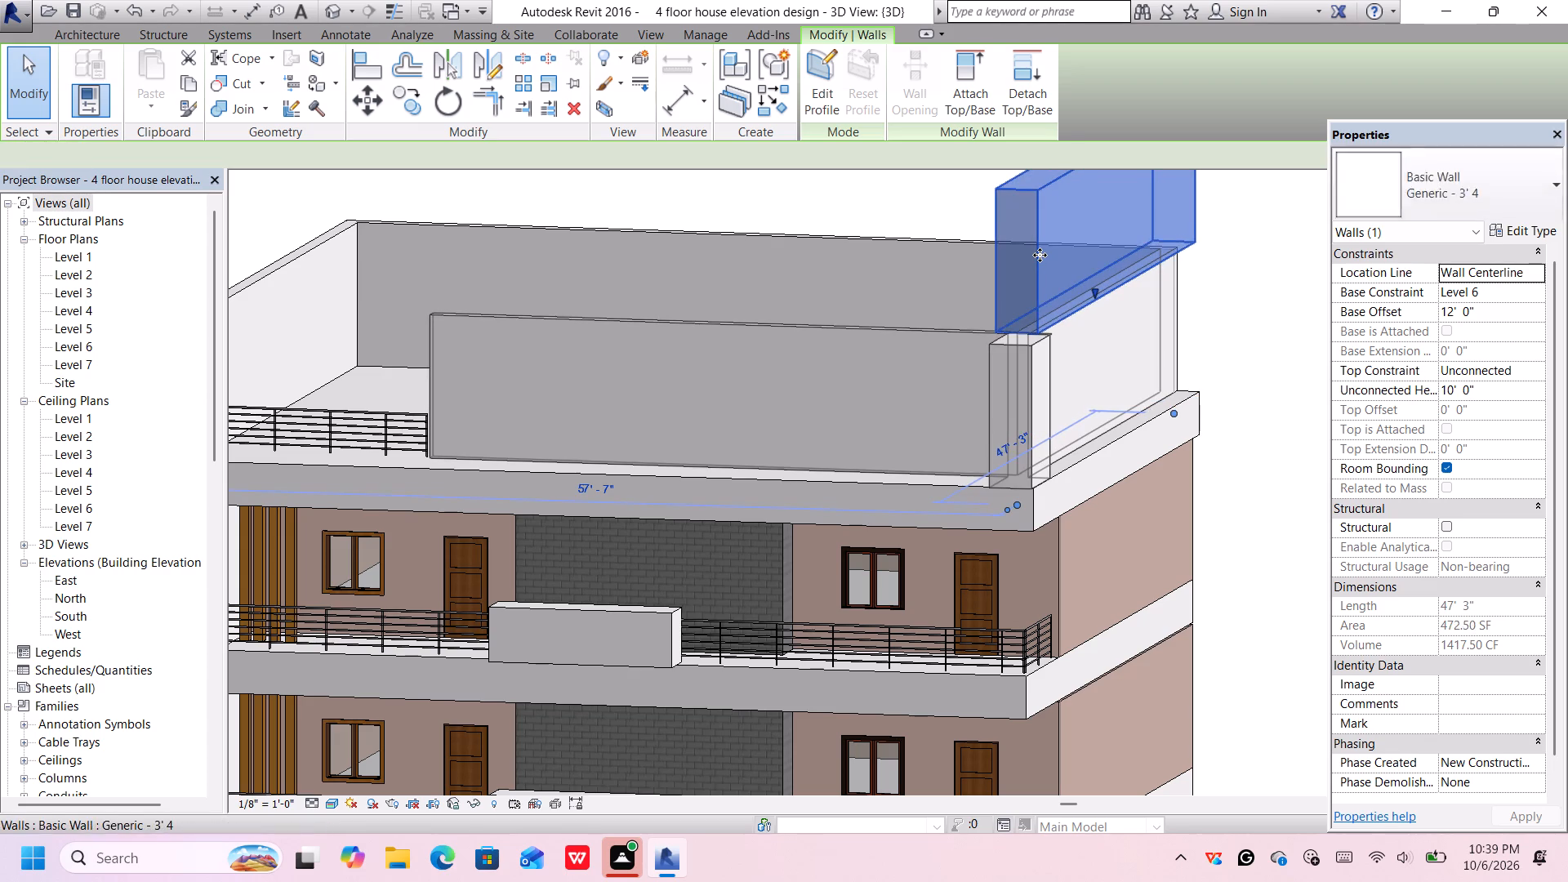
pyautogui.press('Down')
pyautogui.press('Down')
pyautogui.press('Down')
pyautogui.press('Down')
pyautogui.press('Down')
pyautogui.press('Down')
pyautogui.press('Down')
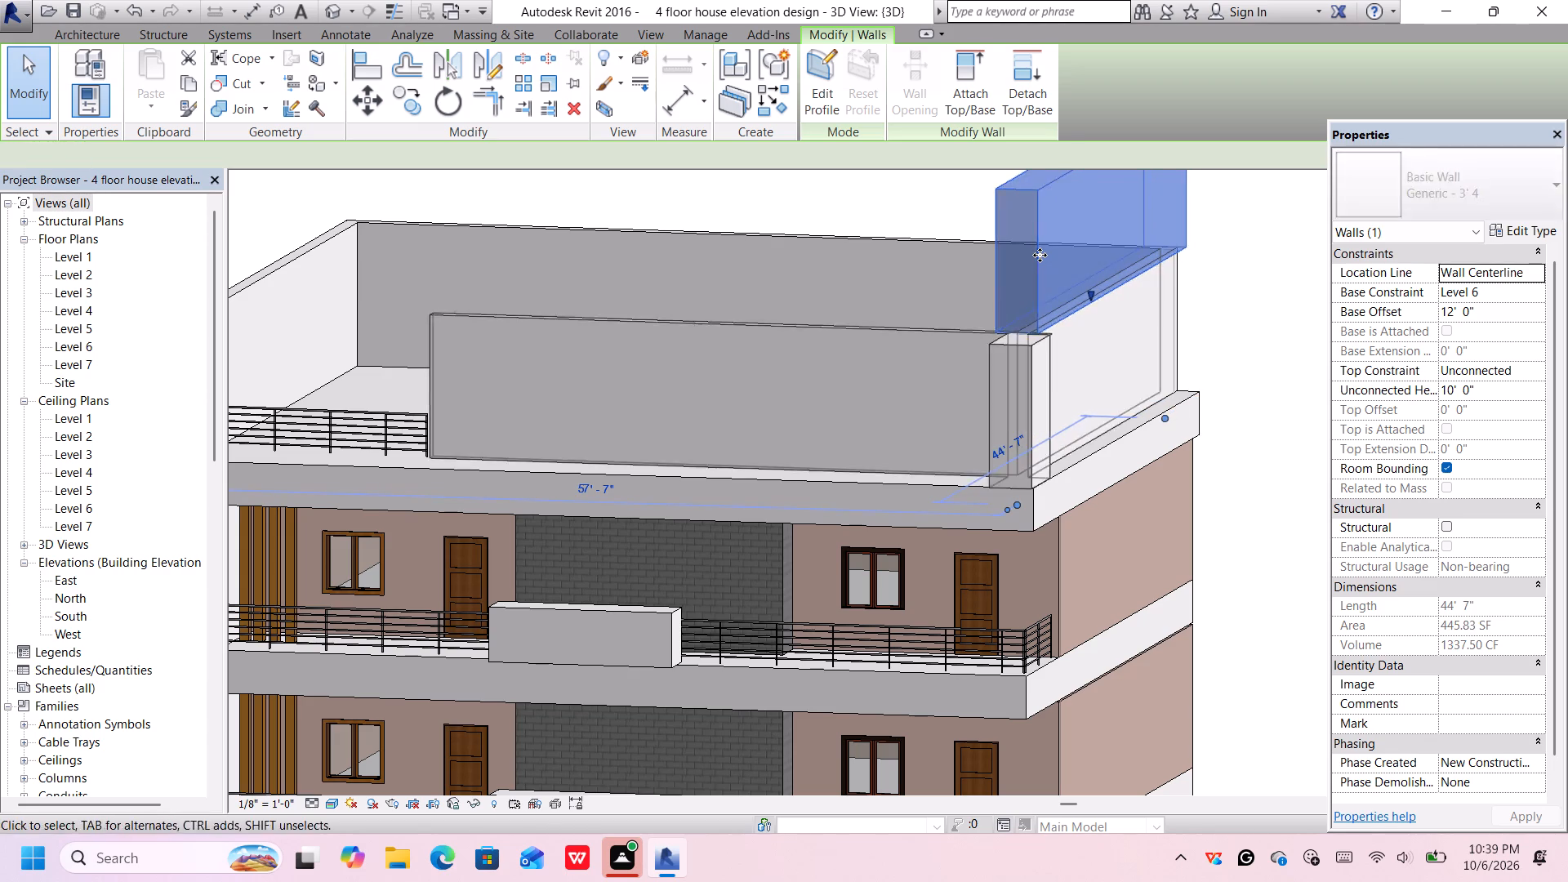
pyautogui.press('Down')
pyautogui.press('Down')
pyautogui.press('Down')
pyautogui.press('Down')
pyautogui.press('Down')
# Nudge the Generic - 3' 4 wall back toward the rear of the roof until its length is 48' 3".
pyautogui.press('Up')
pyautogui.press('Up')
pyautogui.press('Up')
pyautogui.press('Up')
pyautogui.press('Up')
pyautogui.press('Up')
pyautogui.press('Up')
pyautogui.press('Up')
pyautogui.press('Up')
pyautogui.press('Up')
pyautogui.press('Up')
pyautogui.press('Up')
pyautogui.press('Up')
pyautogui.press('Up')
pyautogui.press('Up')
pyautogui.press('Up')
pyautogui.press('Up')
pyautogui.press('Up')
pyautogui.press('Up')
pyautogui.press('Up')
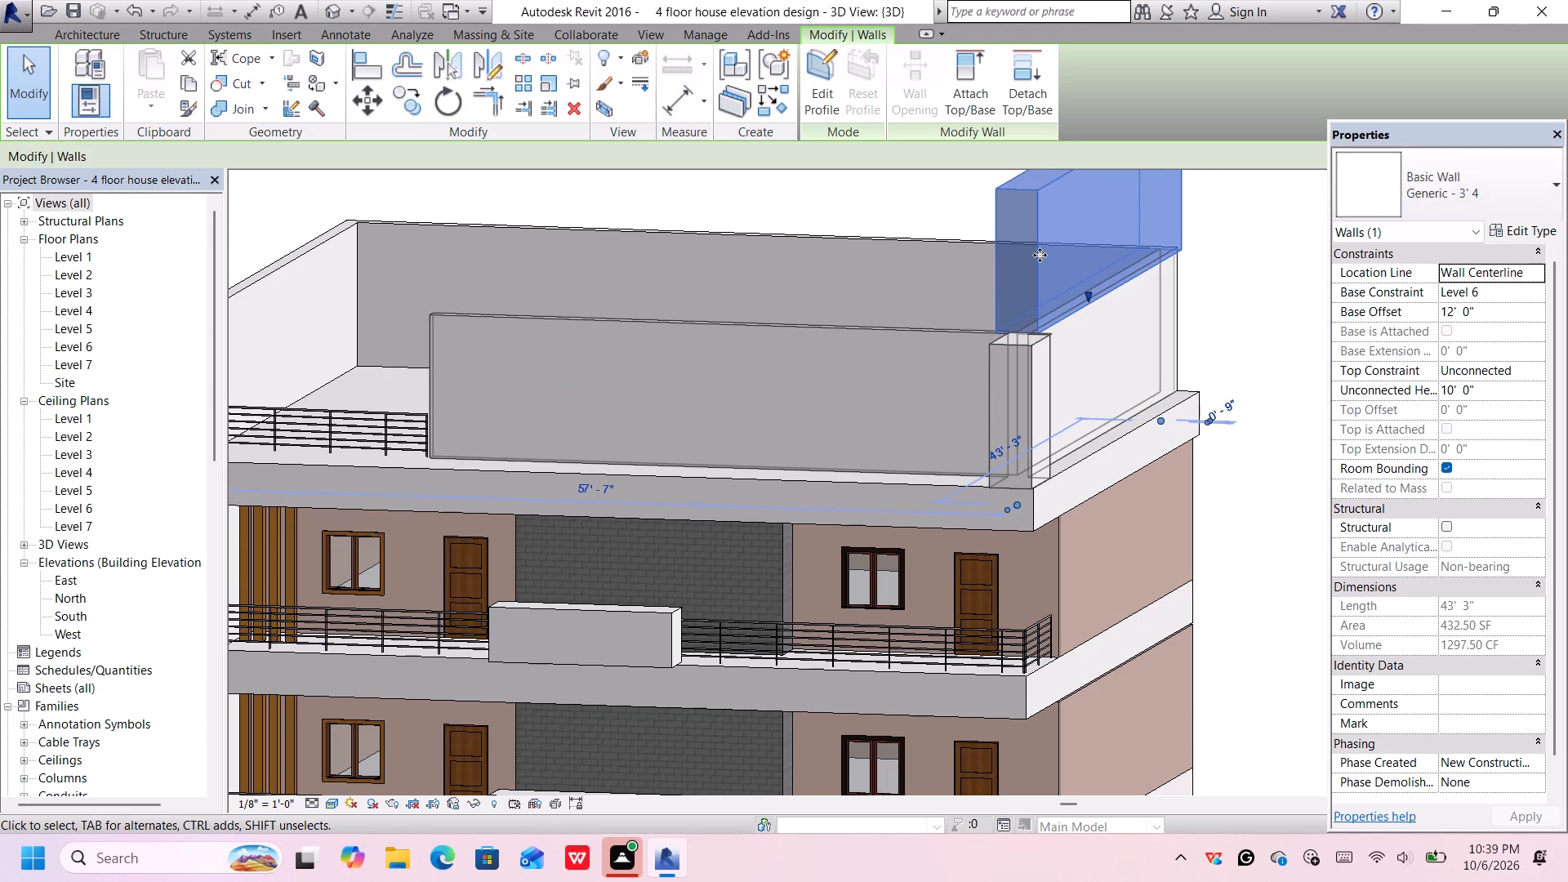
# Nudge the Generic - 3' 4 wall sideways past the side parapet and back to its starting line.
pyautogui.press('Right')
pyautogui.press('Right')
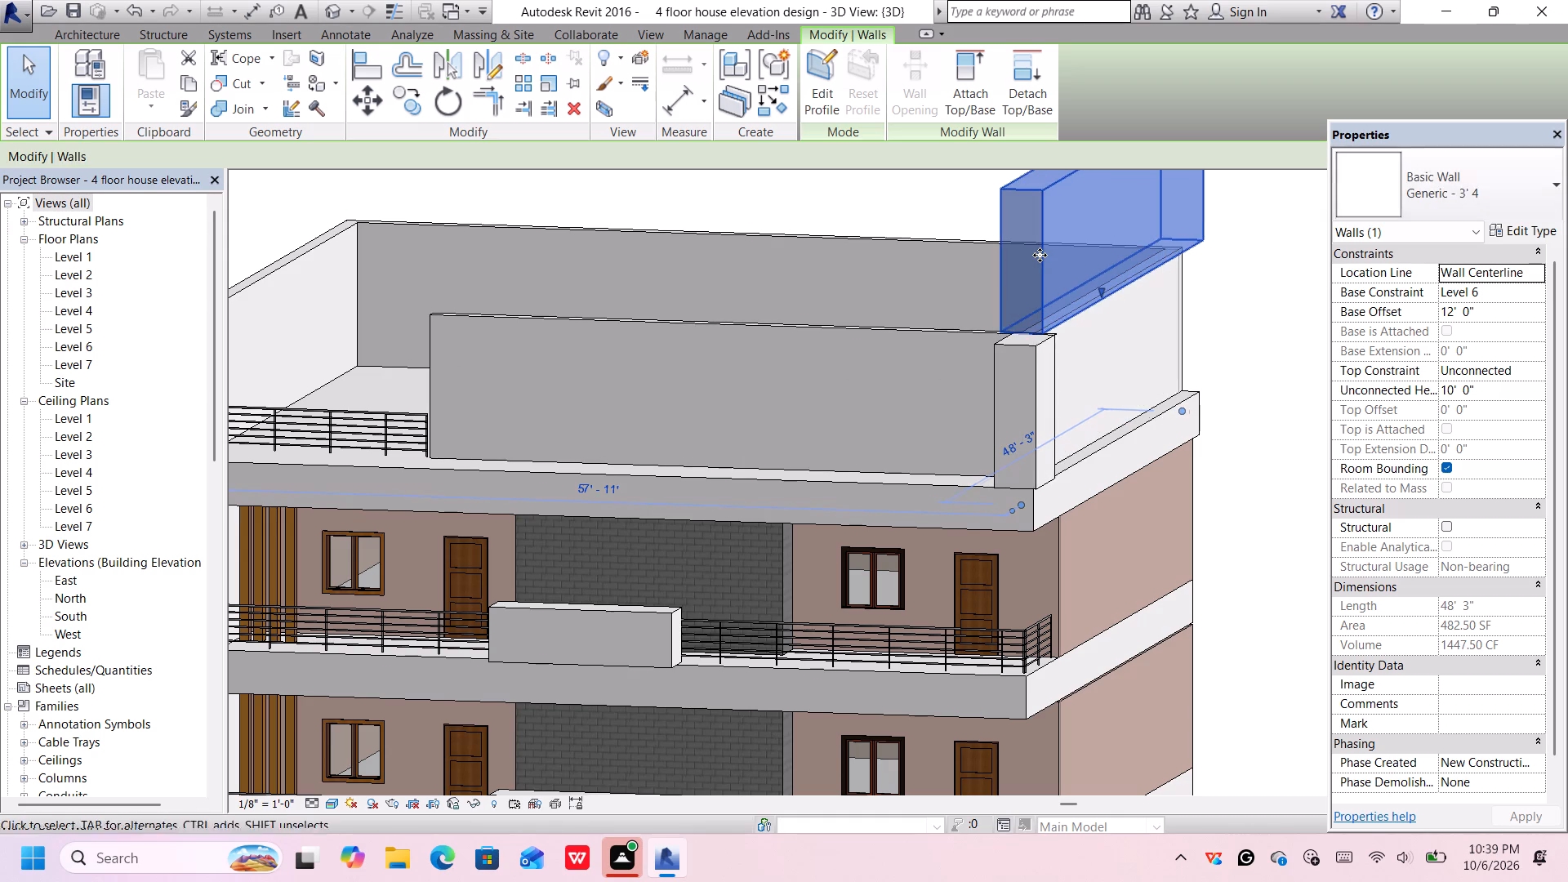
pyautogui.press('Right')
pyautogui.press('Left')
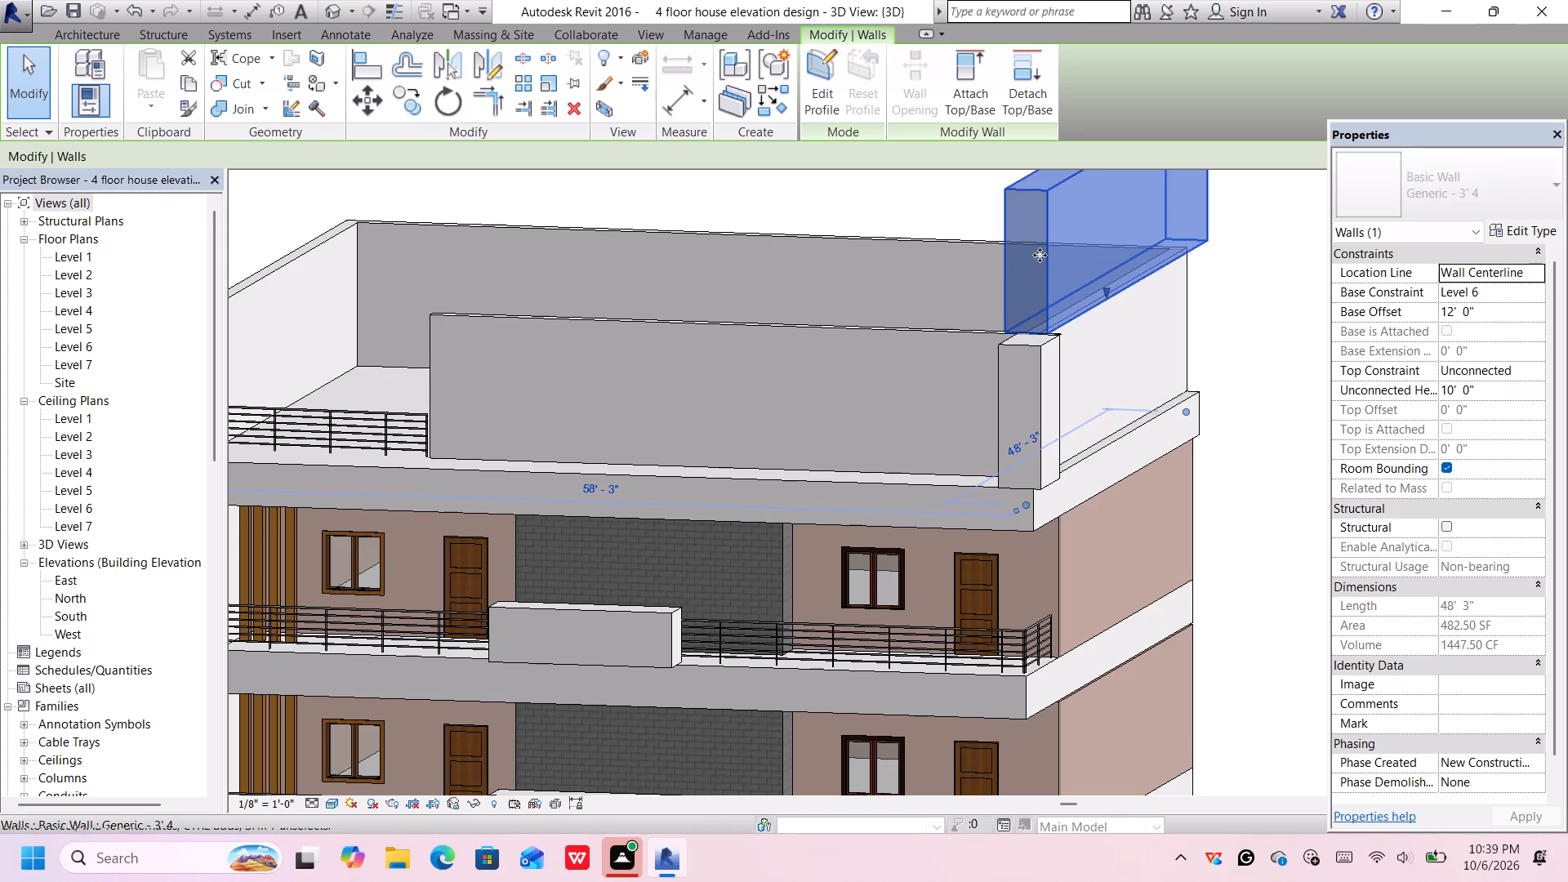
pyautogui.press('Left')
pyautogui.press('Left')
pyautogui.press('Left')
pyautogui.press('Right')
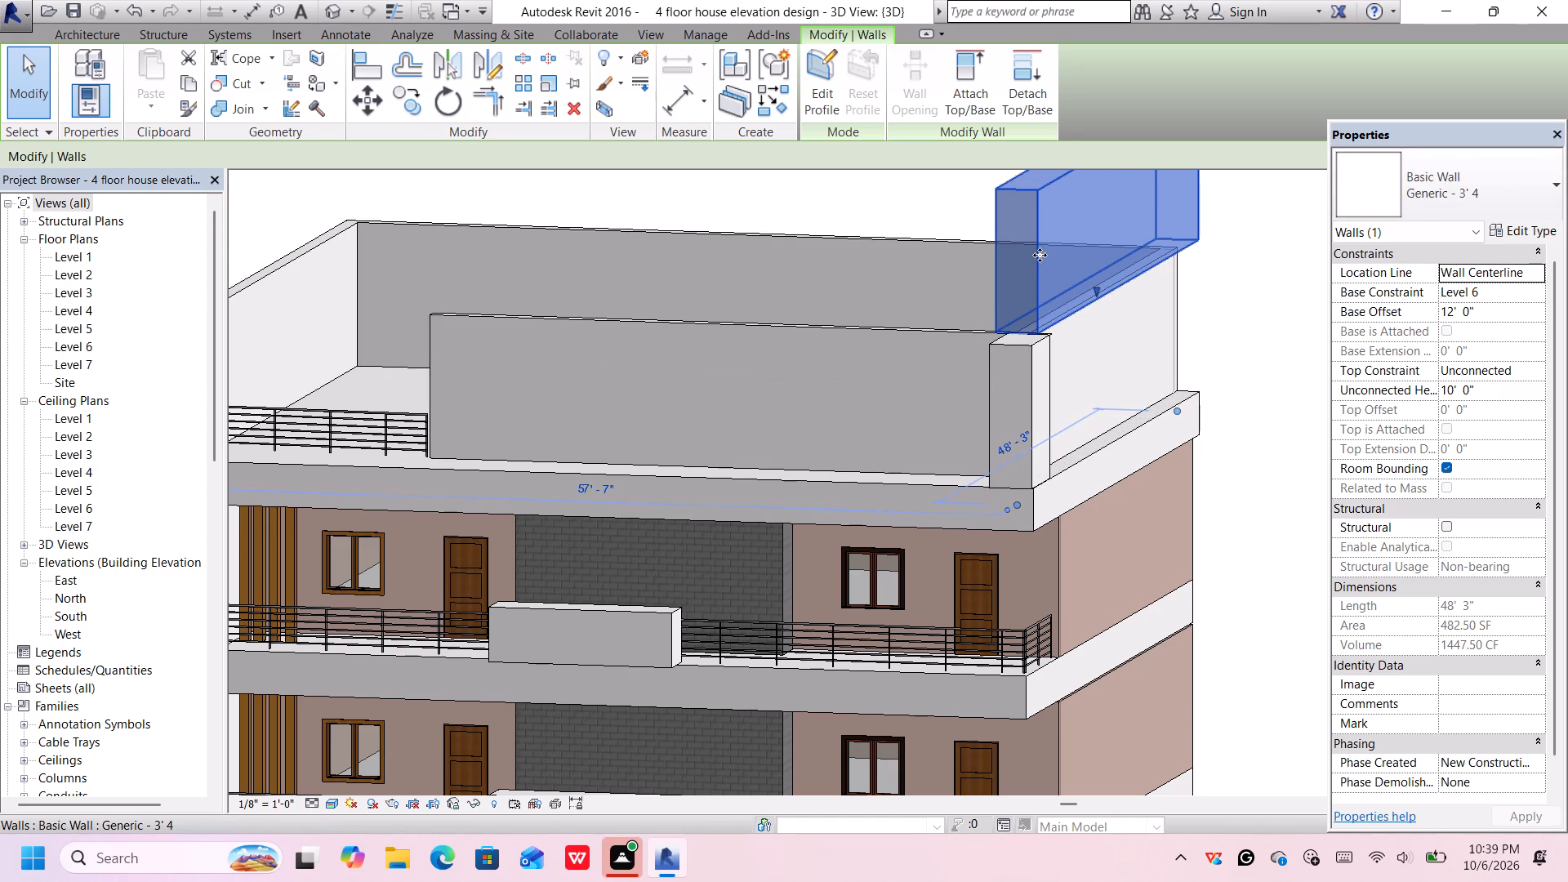
# Delete the raised Generic - 3' 4 wall above the side parapet.
pyautogui.press('Delete')
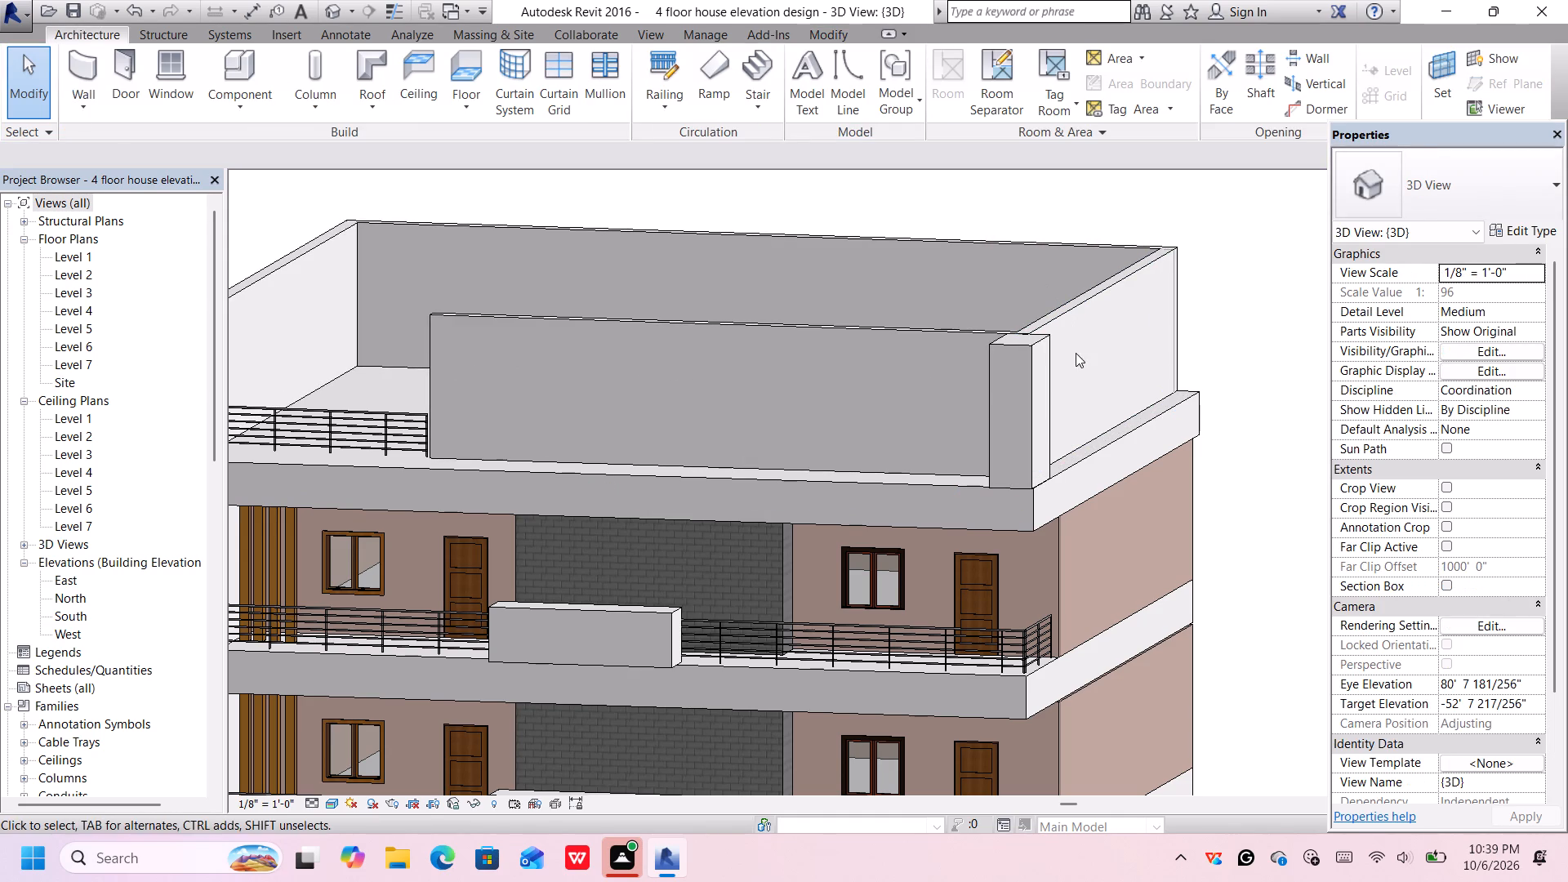
# Delete the Generic - 12" 2 side parapet wall running behind the thick corner wall on the roof.
pyautogui.moveTo(1120, 327); pyautogui.dragTo(952, 442, button='middle')
pyautogui.scroll(-3, 973, 430)
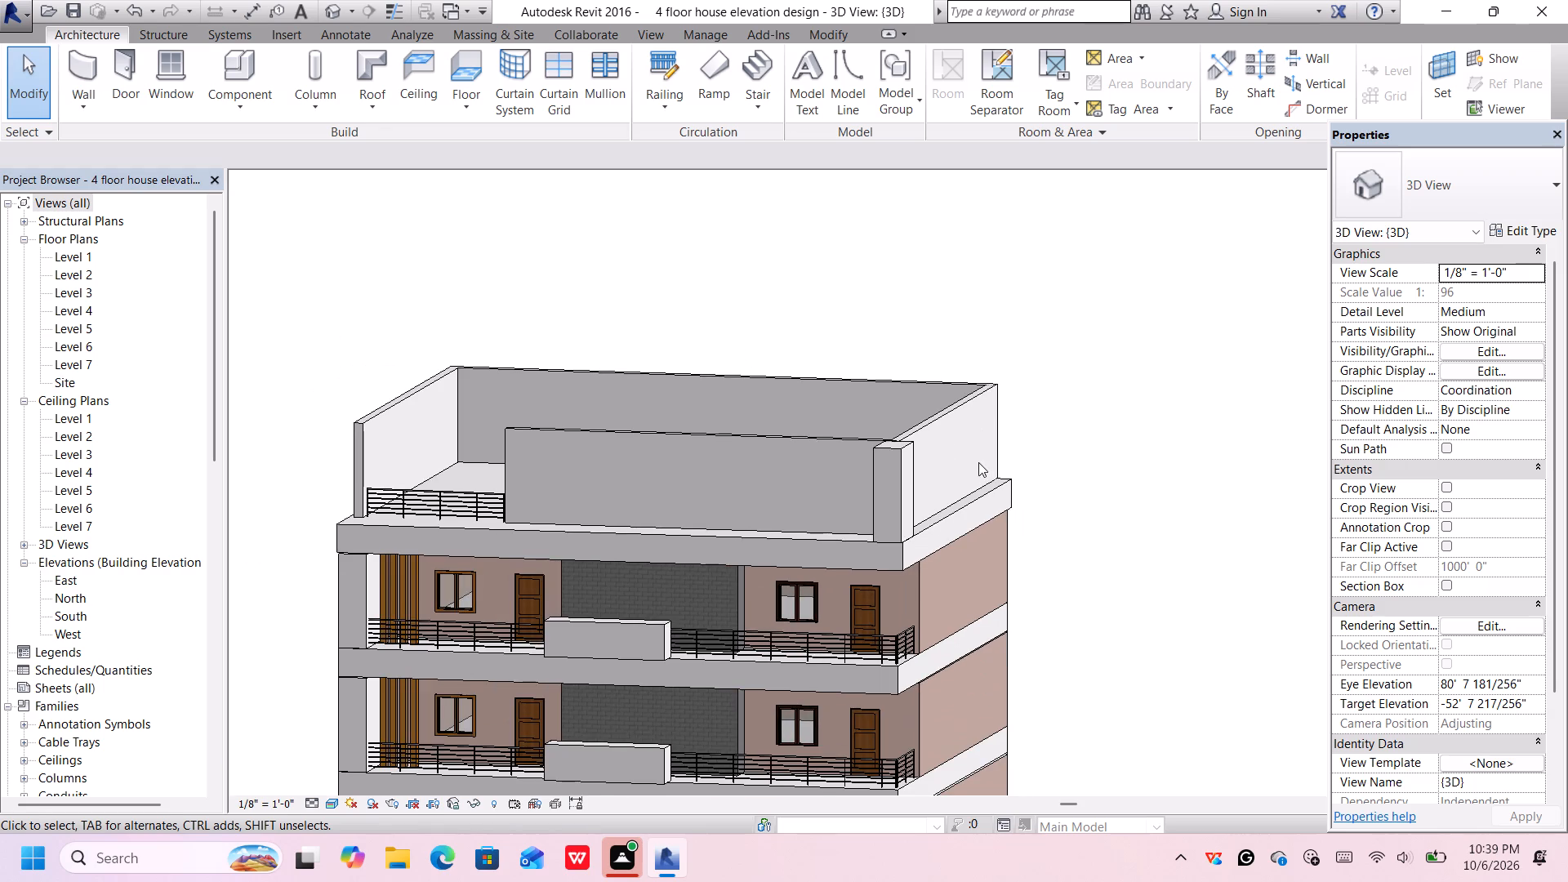
pyautogui.moveTo(978, 464); pyautogui.dragTo(977, 434, button='middle')
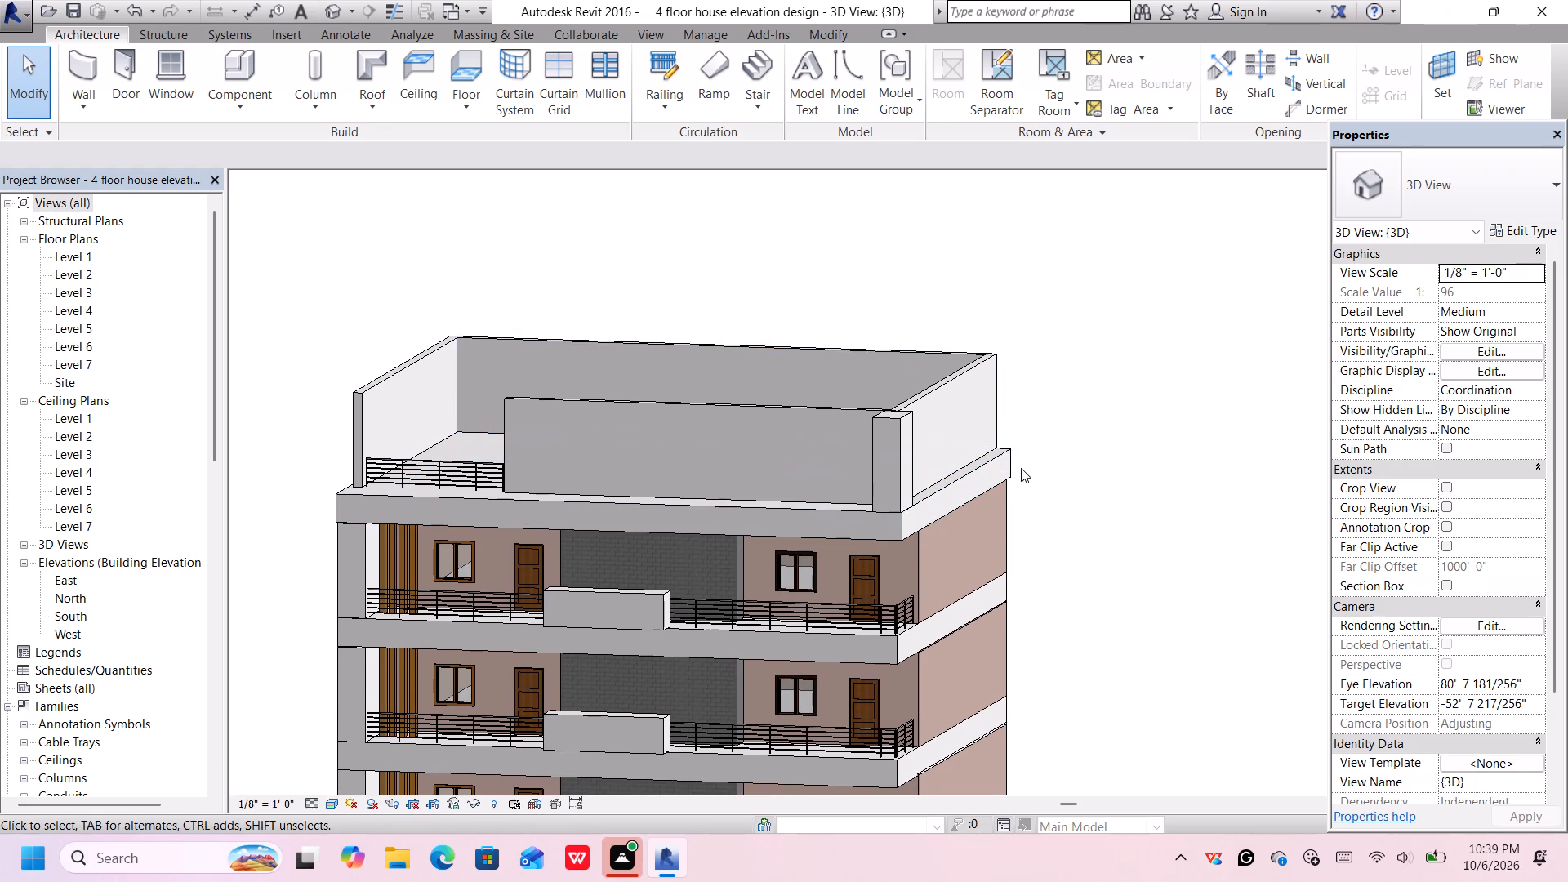
pyautogui.moveTo(1020, 465); pyautogui.dragTo(978, 523, button='middle')
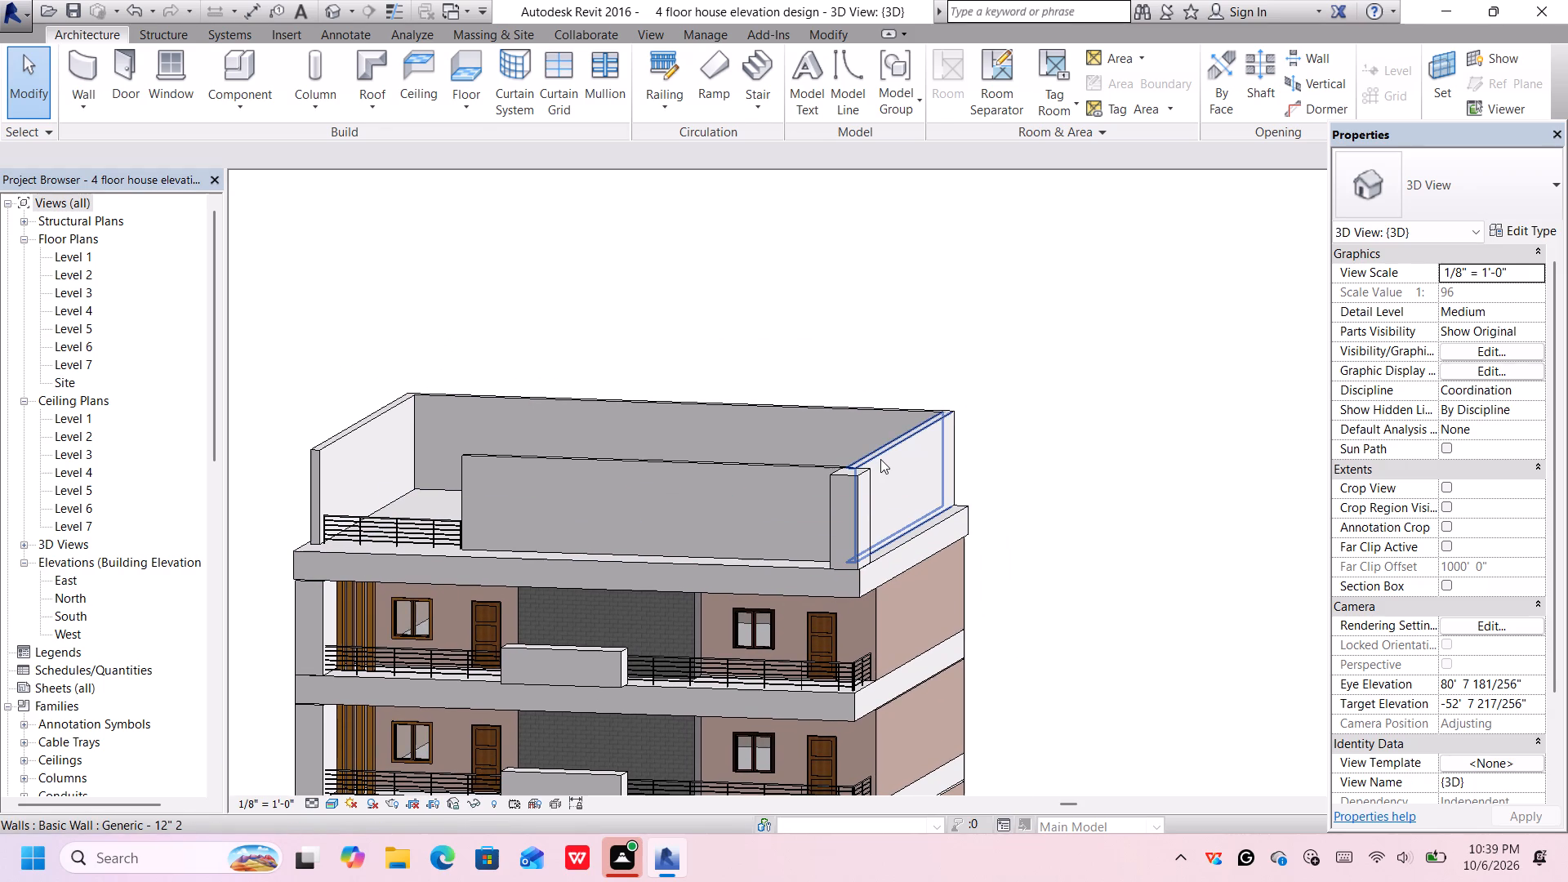
pyautogui.click(880, 459)
pyautogui.press('Delete')
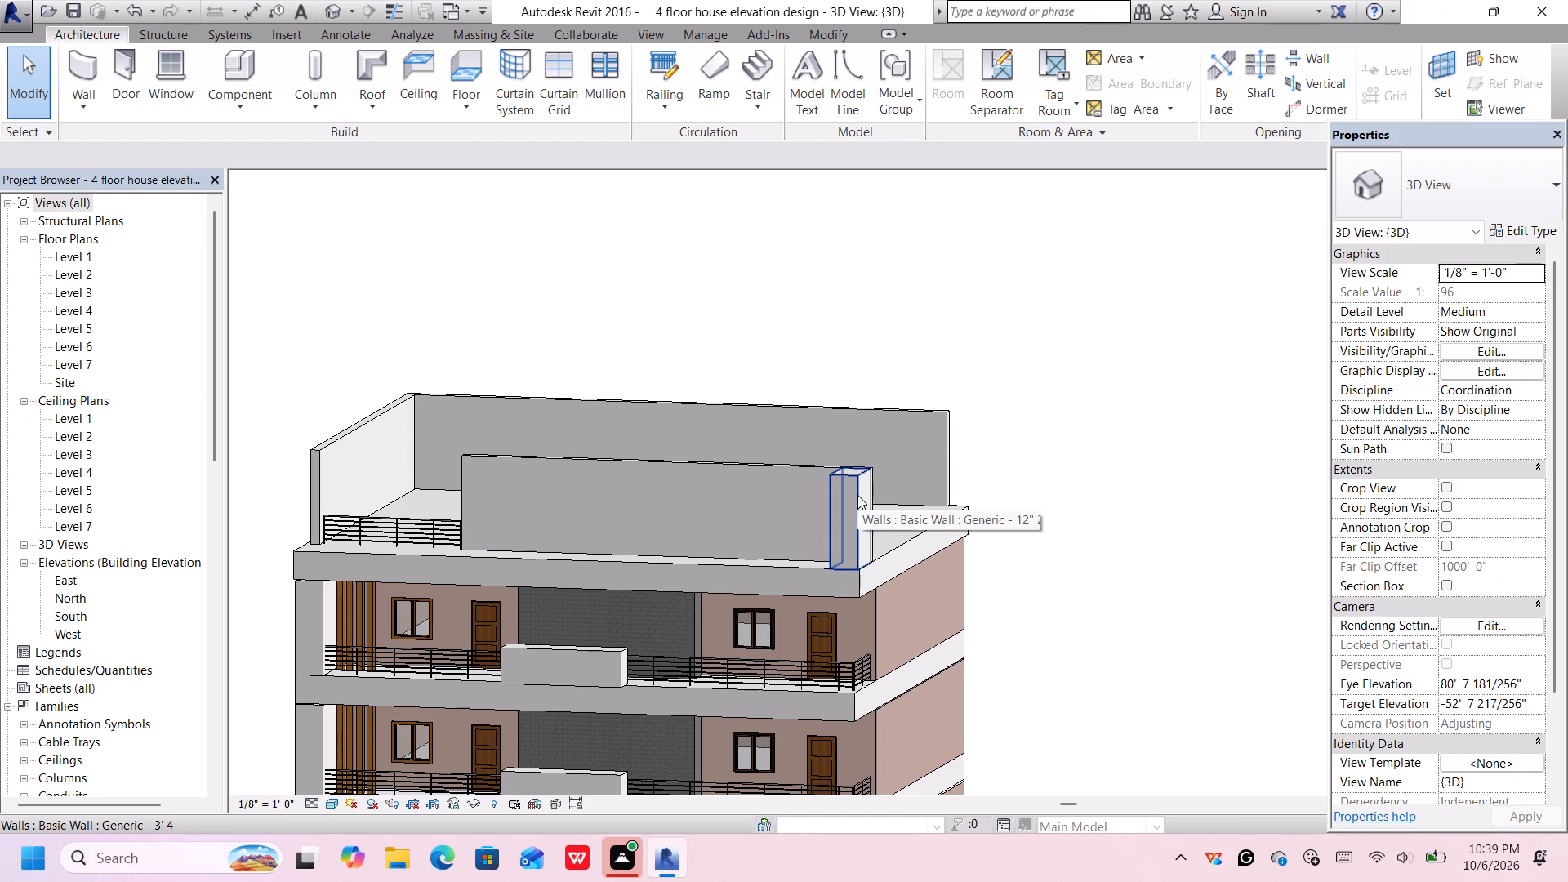
# Delete the short thick Generic - 3' 4 corner wall at the end of the front roof wall.
pyautogui.moveTo(1087, 543); pyautogui.dragTo(1057, 535, button='middle')
pyautogui.moveTo(1025, 519); pyautogui.dragTo(1039, 544, button='middle')
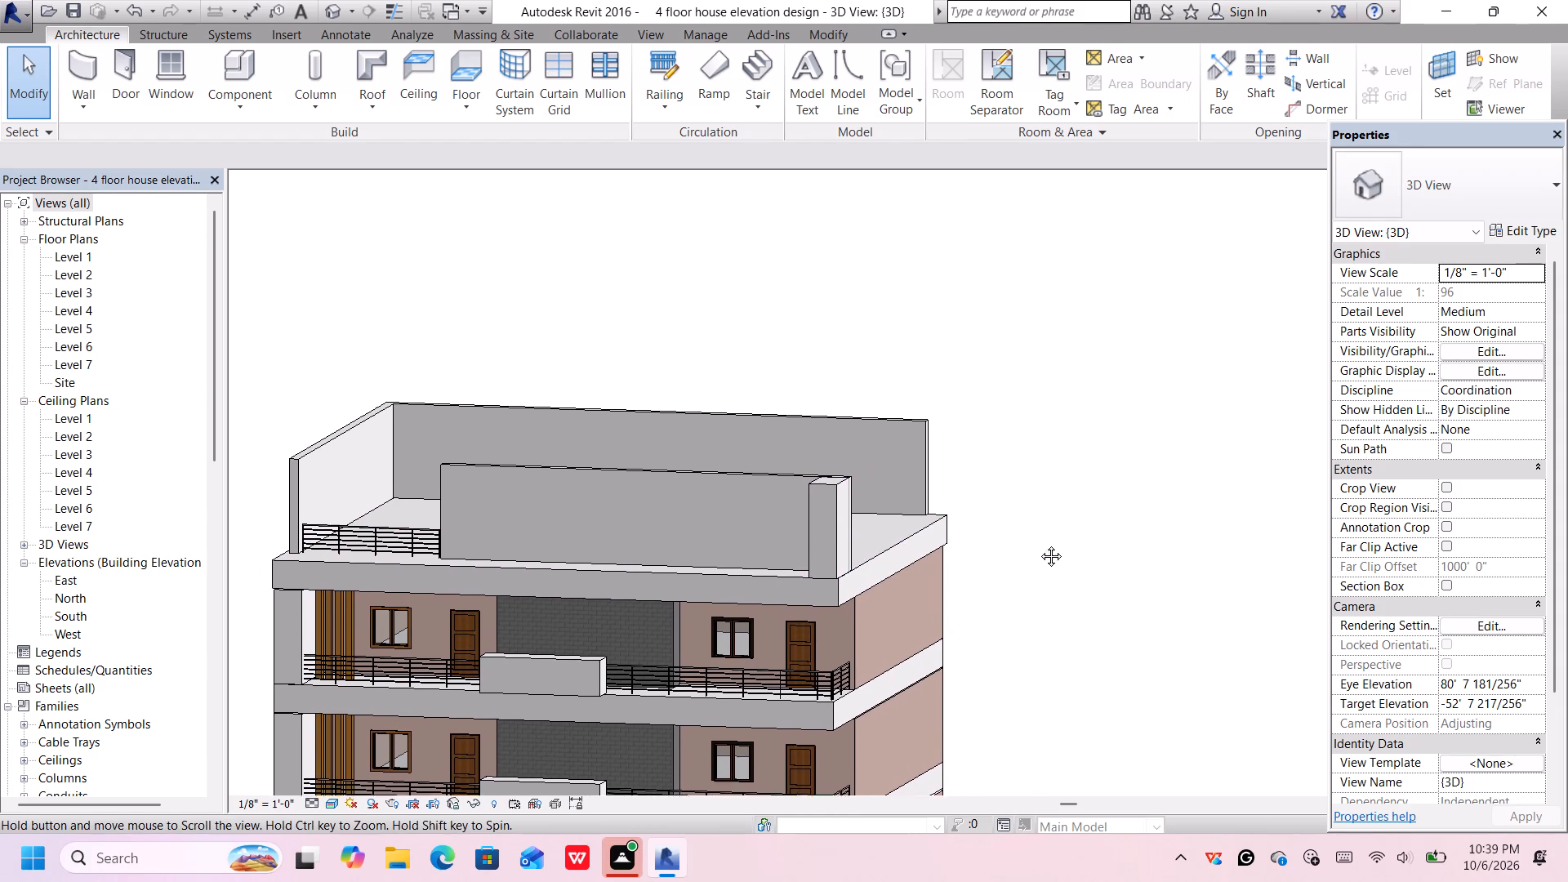
pyautogui.moveTo(1039, 544); pyautogui.dragTo(1048, 567, button='middle')
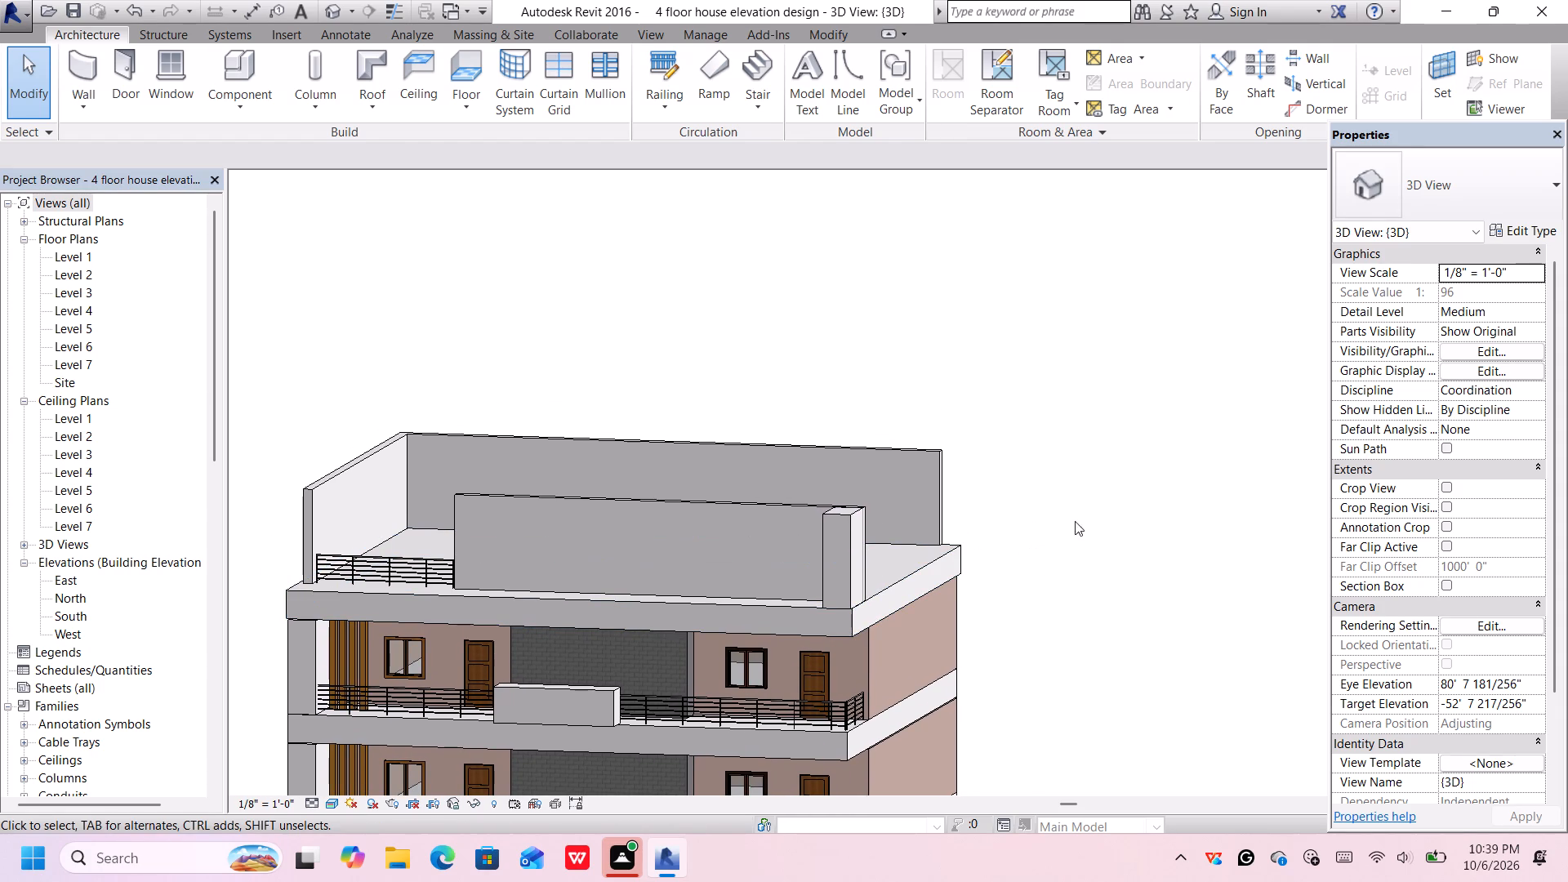
pyautogui.moveTo(1085, 506); pyautogui.dragTo(1070, 520, button='middle')
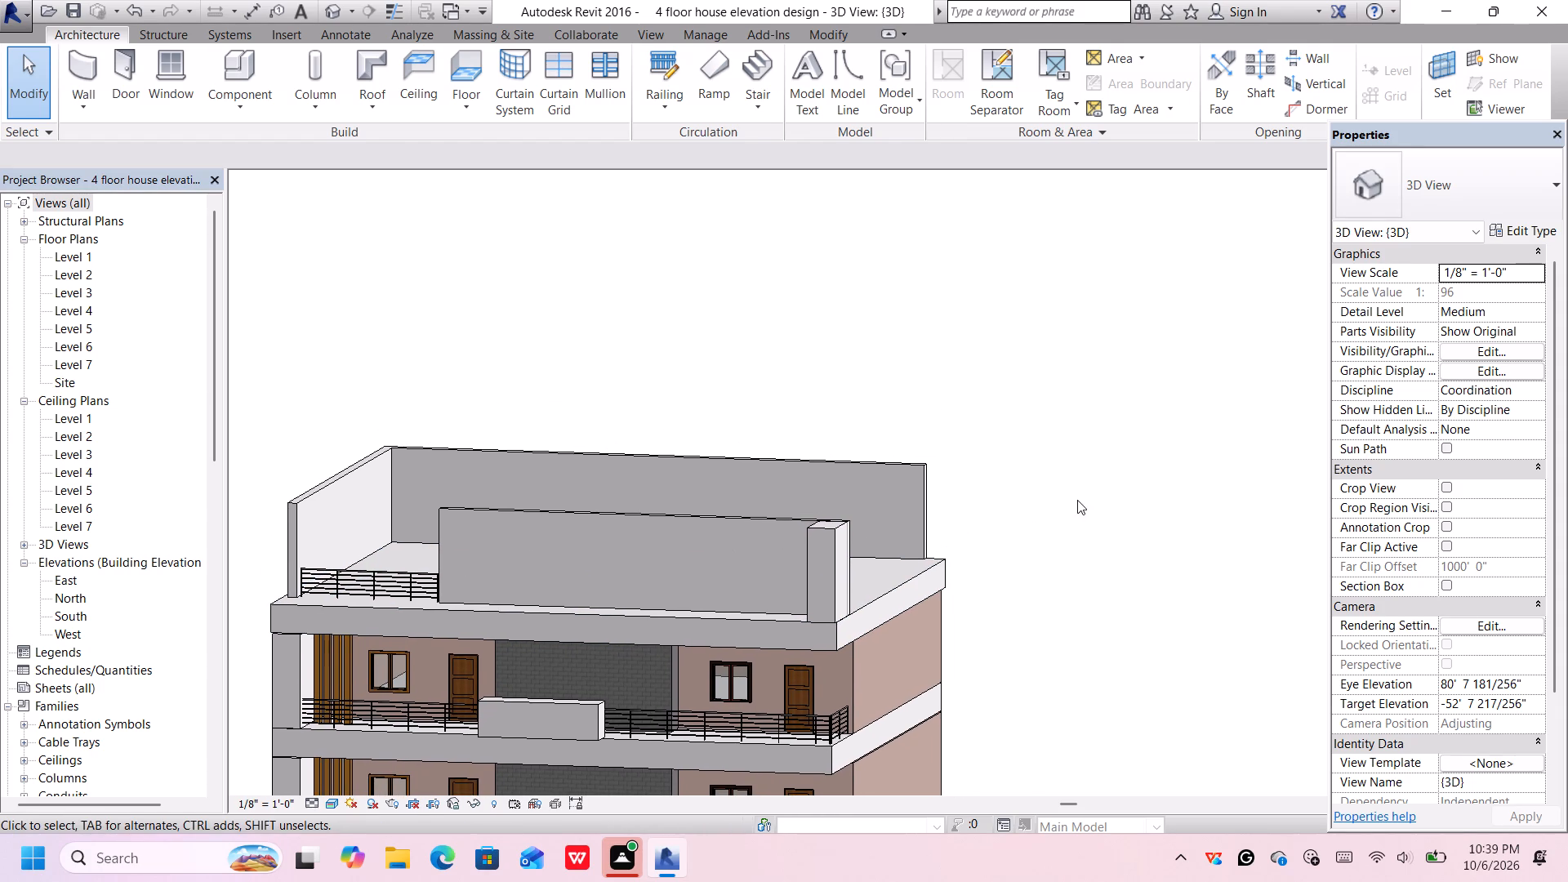
pyautogui.moveTo(1077, 498); pyautogui.dragTo(1033, 473, button='middle')
pyautogui.moveTo(1037, 477); pyautogui.dragTo(914, 506, button='middle')
pyautogui.moveTo(1107, 479); pyautogui.dragTo(1116, 514, button='middle')
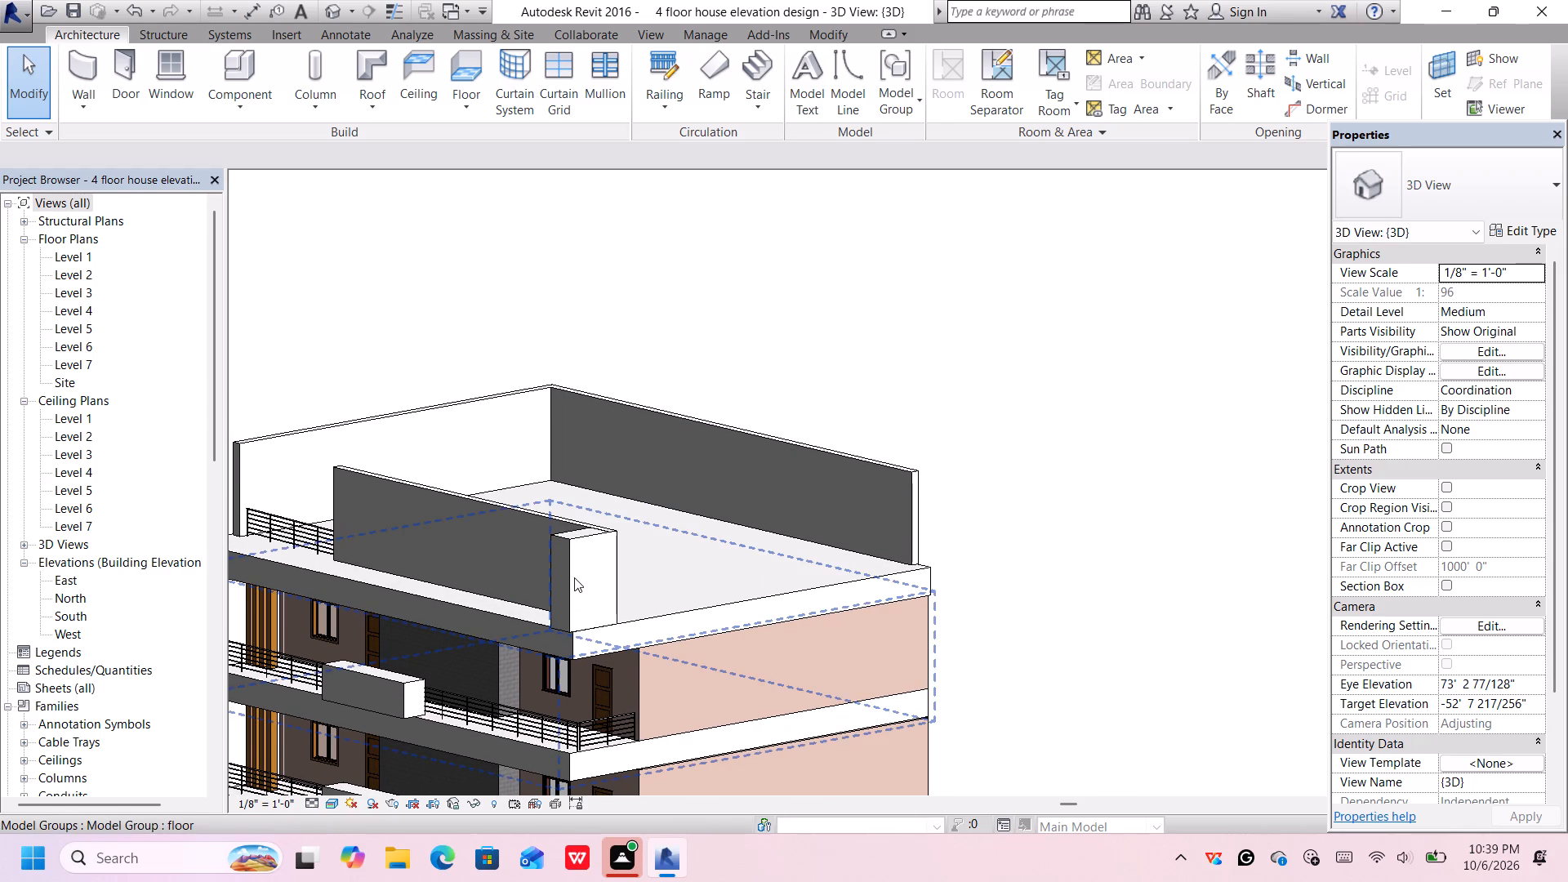
pyautogui.click(578, 566)
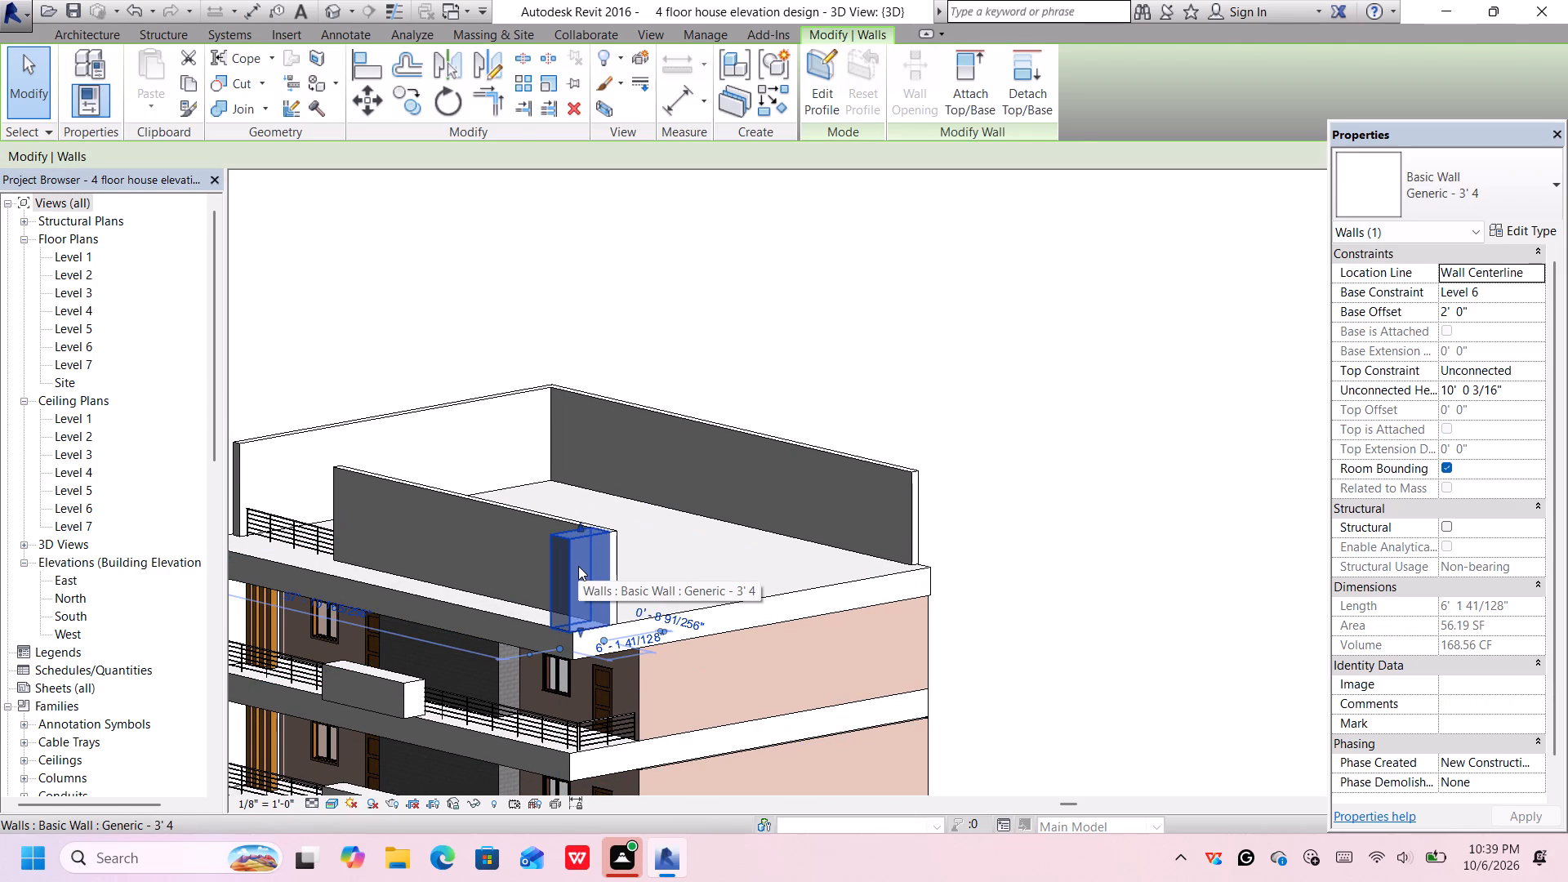
pyautogui.press('Delete')
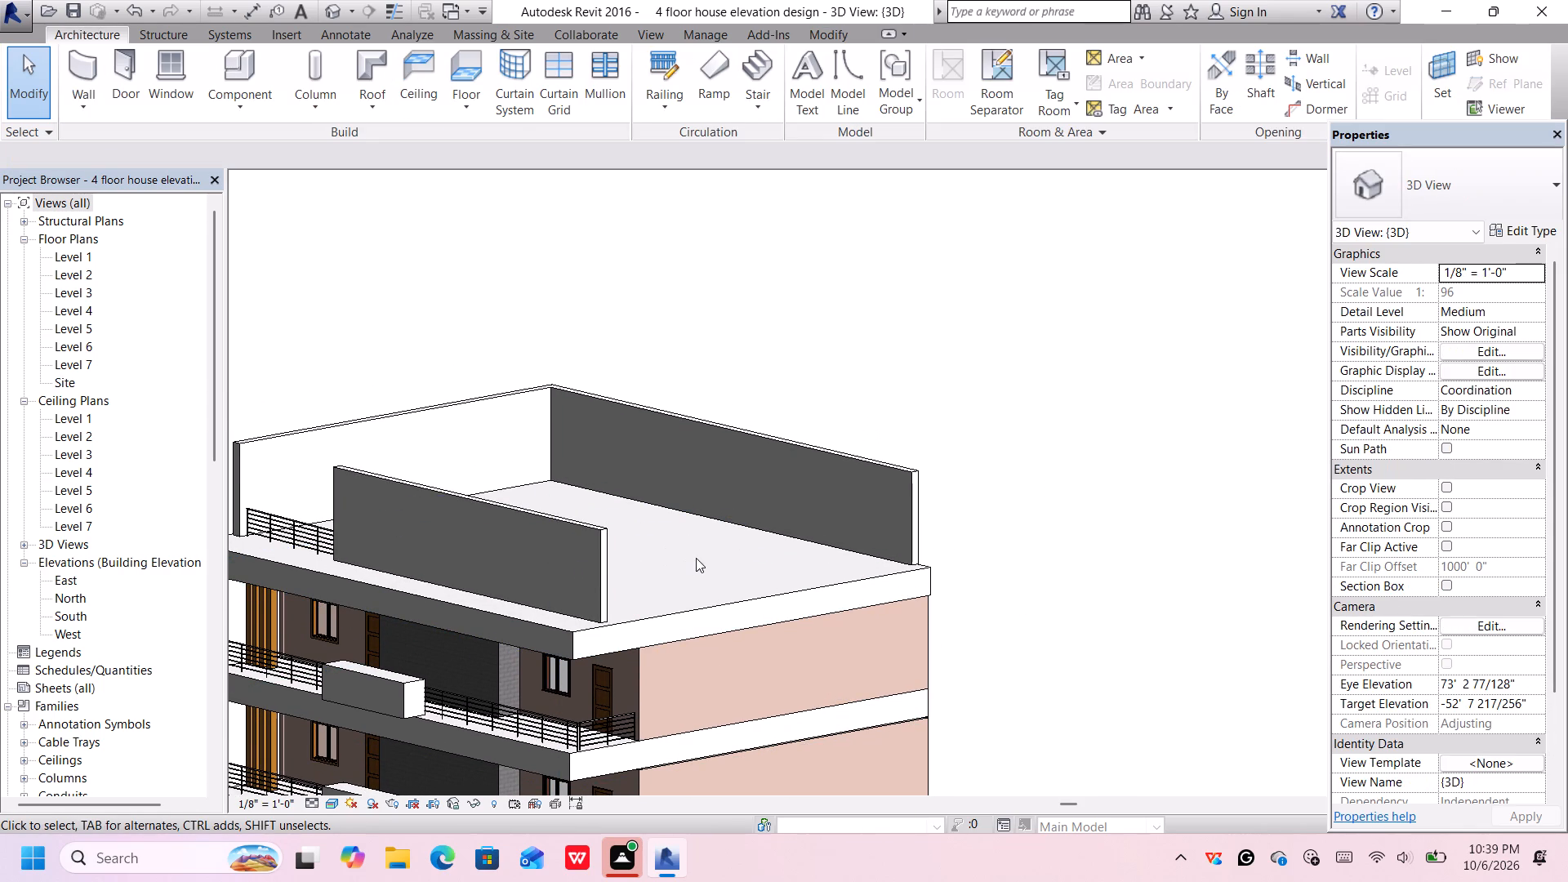
# Start a new Generic - 3' 4 wall based on Level 6 with a 15' 0" height and a 2' 0" base offset.
pyautogui.click(71, 76)
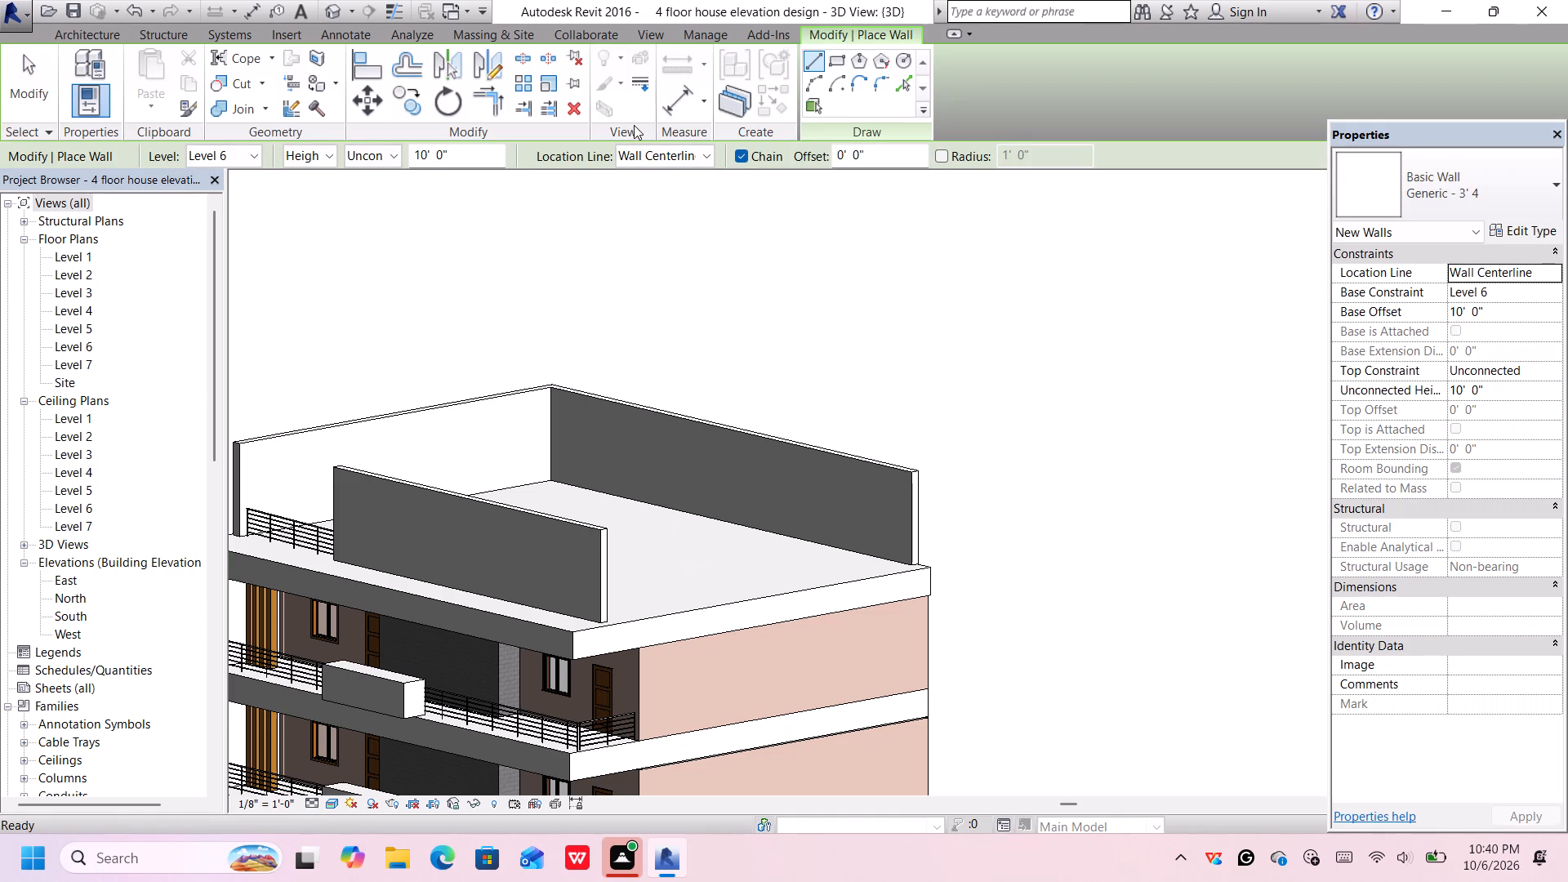
pyautogui.click(457, 161)
pyautogui.click(432, 157)
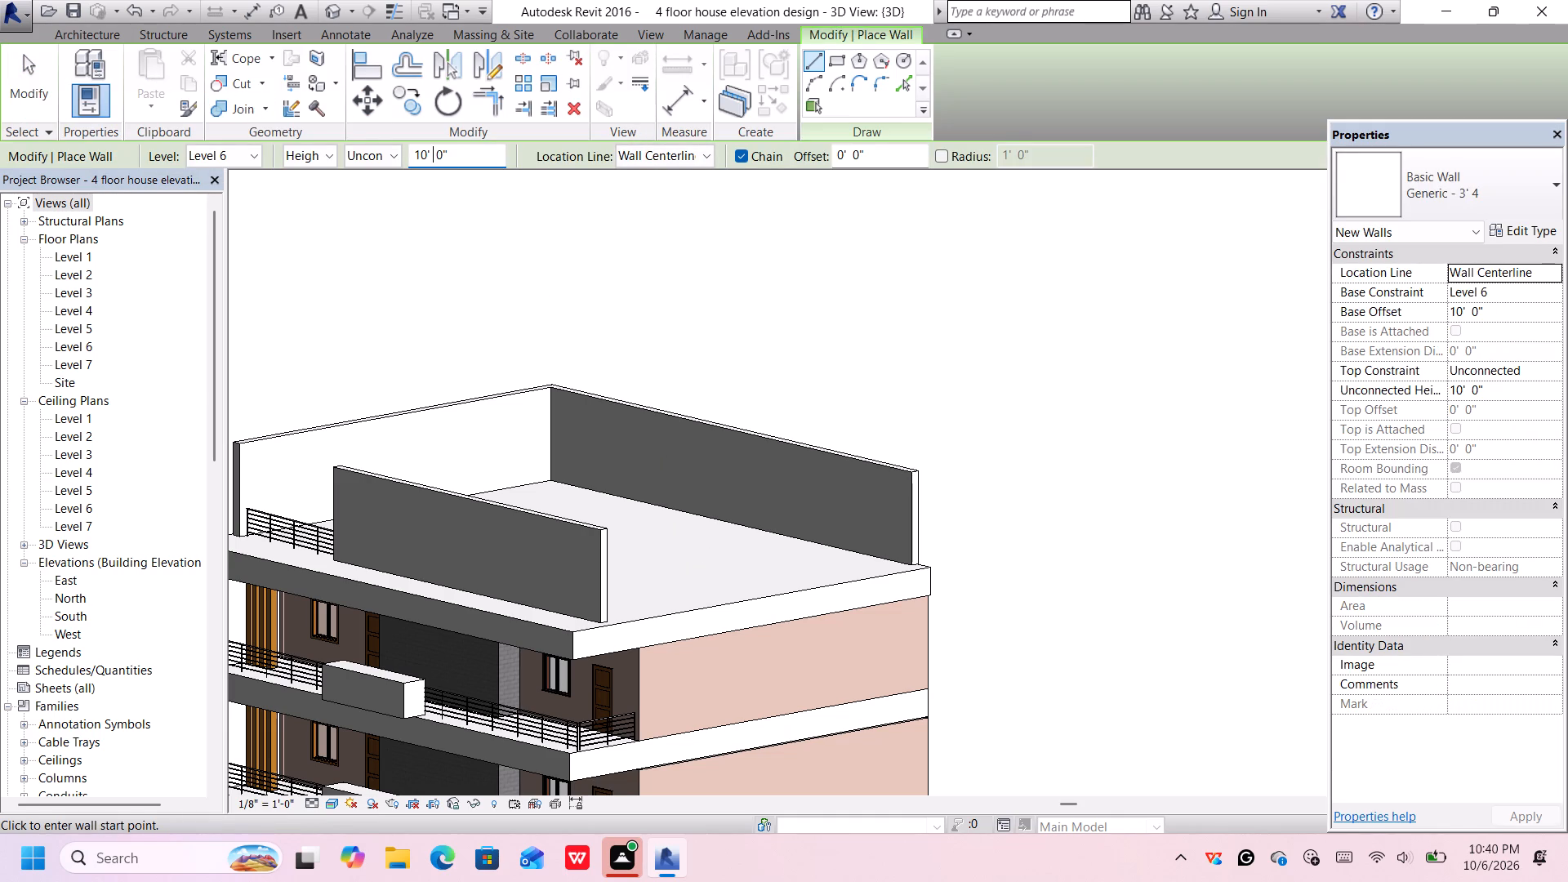
pyautogui.click(428, 157)
pyautogui.press('BackSpace')
pyautogui.press('BackSpace')
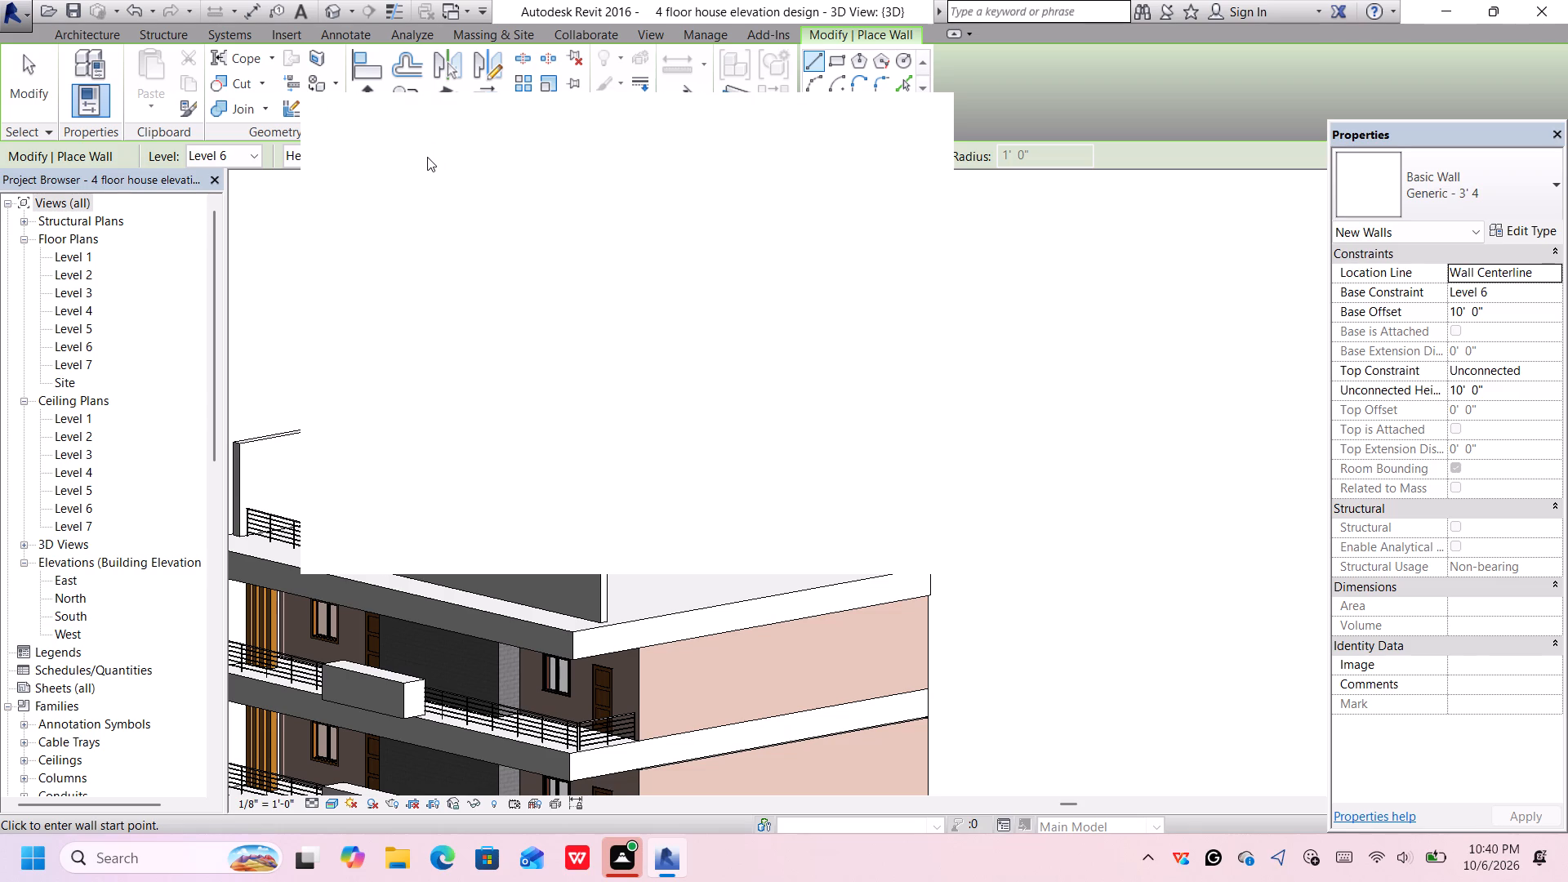
pyautogui.write('15')
pyautogui.click(912, 123)
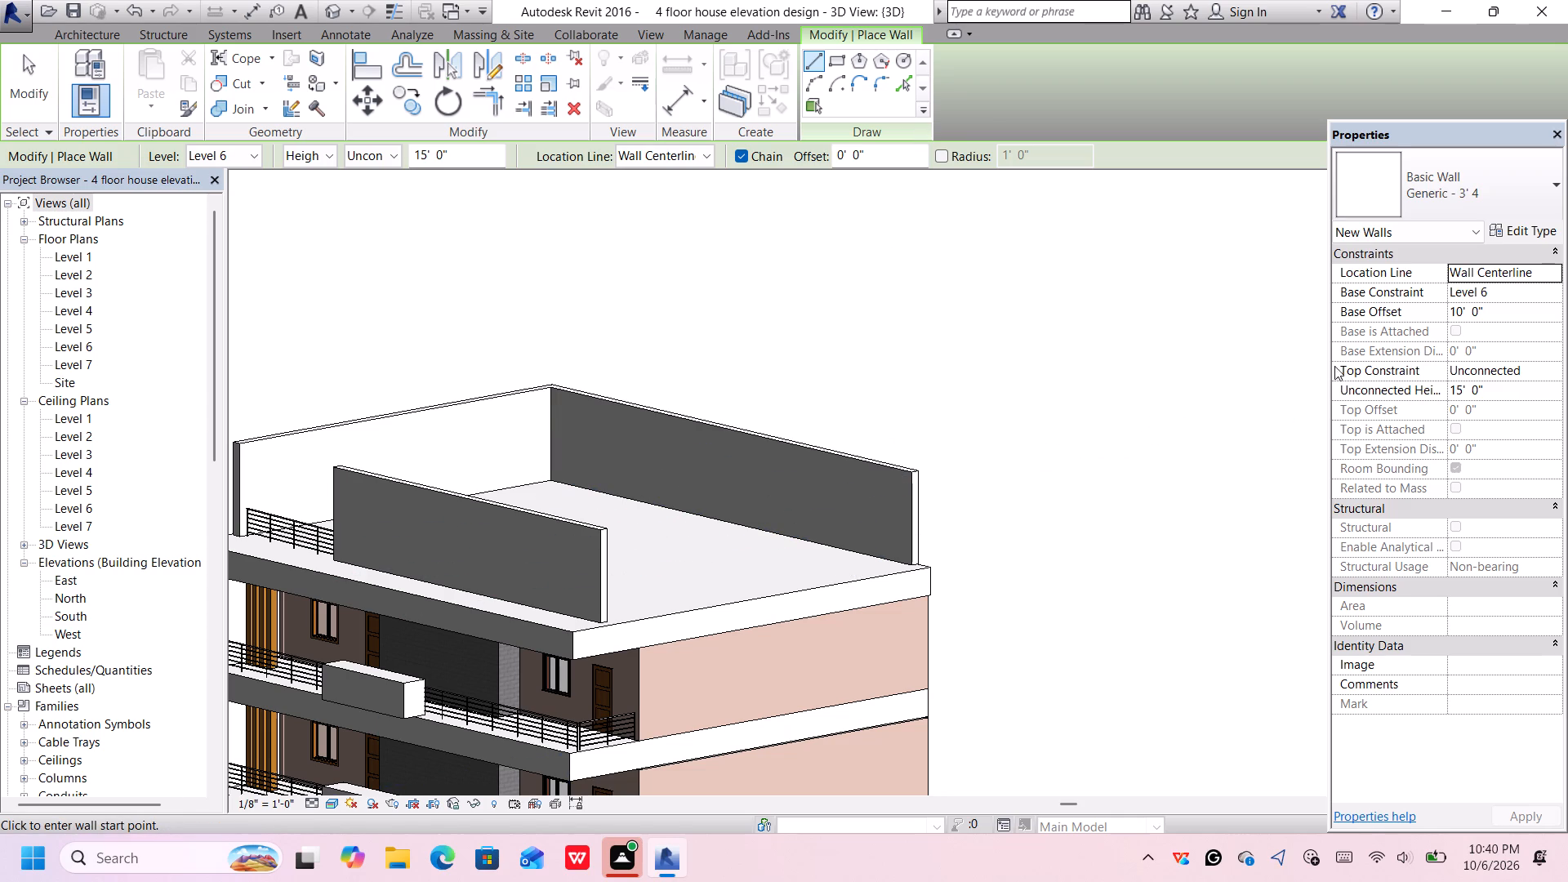
pyautogui.click(1470, 312)
pyautogui.click(1486, 314)
pyautogui.press('BackSpace')
pyautogui.press('BackSpace')
pyautogui.press('BackSpace')
pyautogui.press('BackSpace')
pyautogui.press('BackSpace')
pyautogui.press('BackSpace')
pyautogui.press('BackSpace')
pyautogui.press('BackSpace')
pyautogui.press('BackSpace')
pyautogui.press('BackSpace')
pyautogui.press('BackSpace')
pyautogui.press('BackSpace')
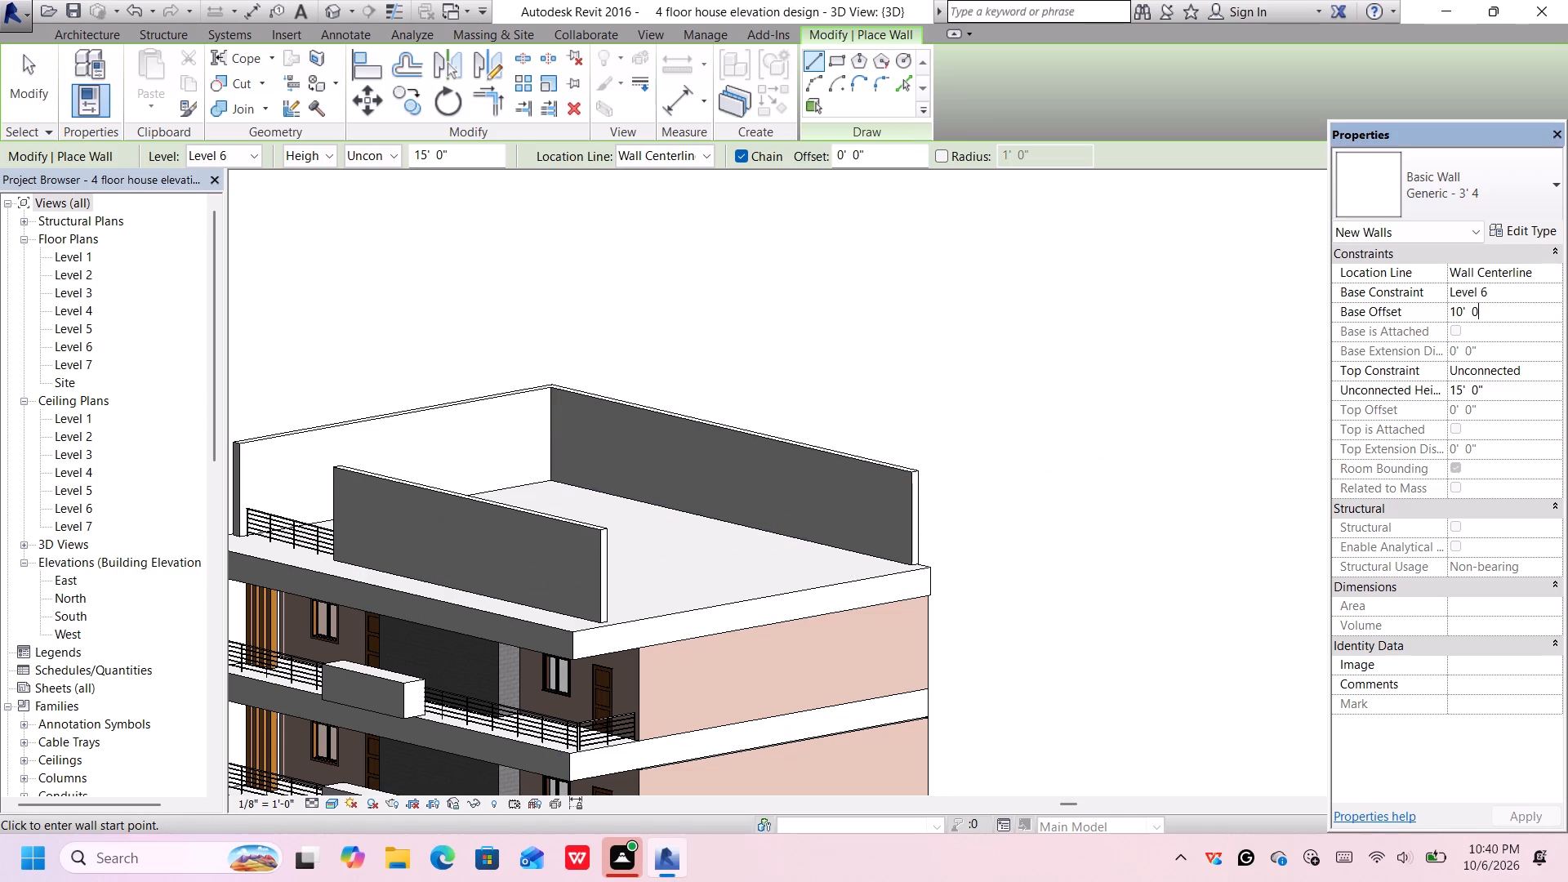
pyautogui.write("2'")
pyautogui.press('Return')
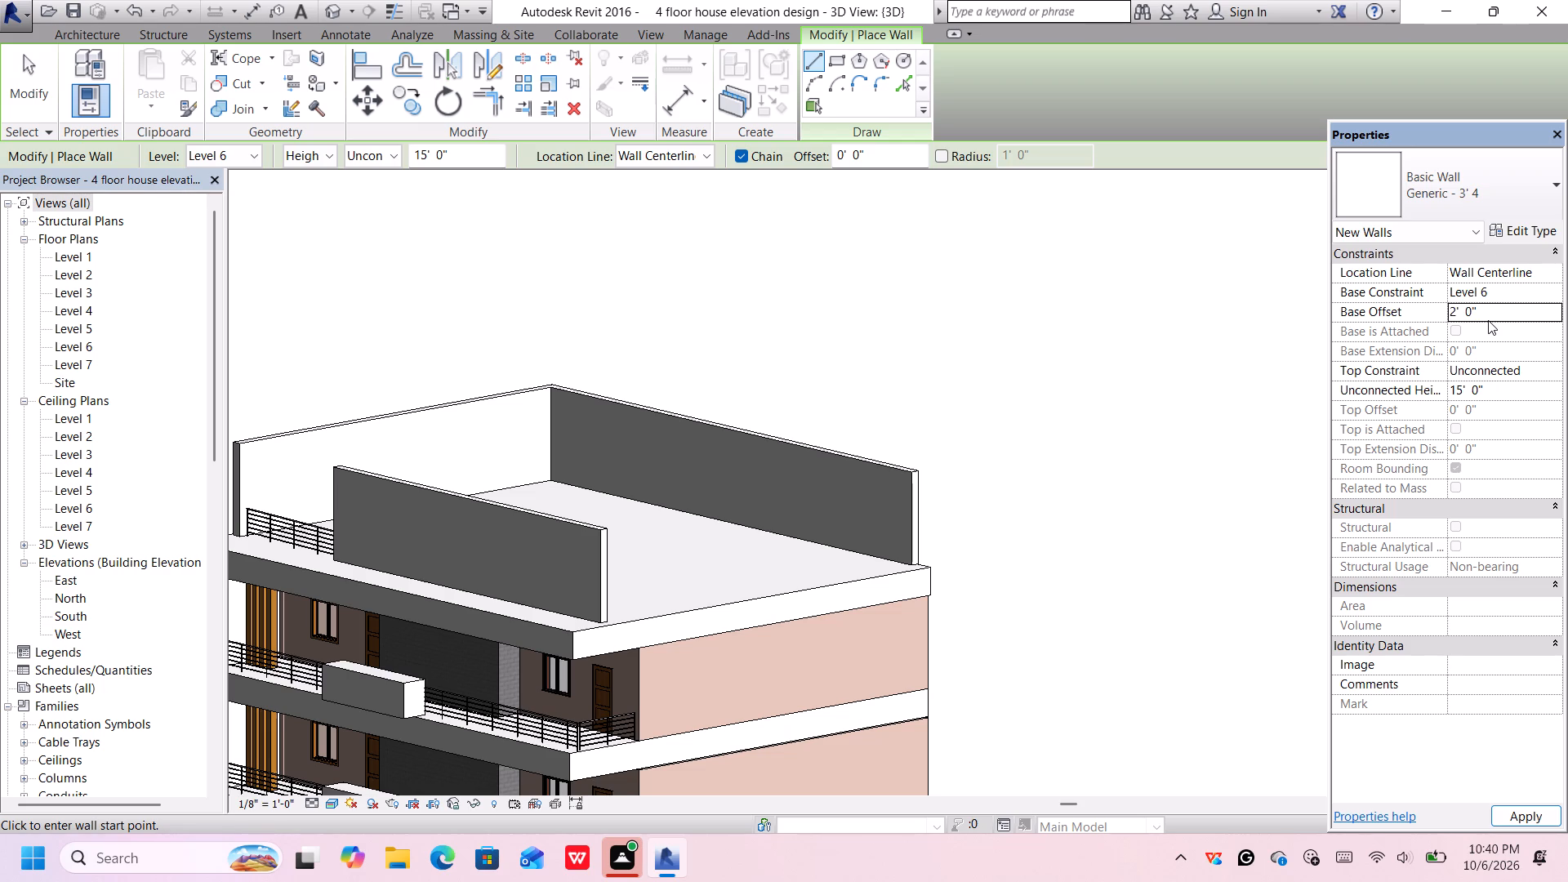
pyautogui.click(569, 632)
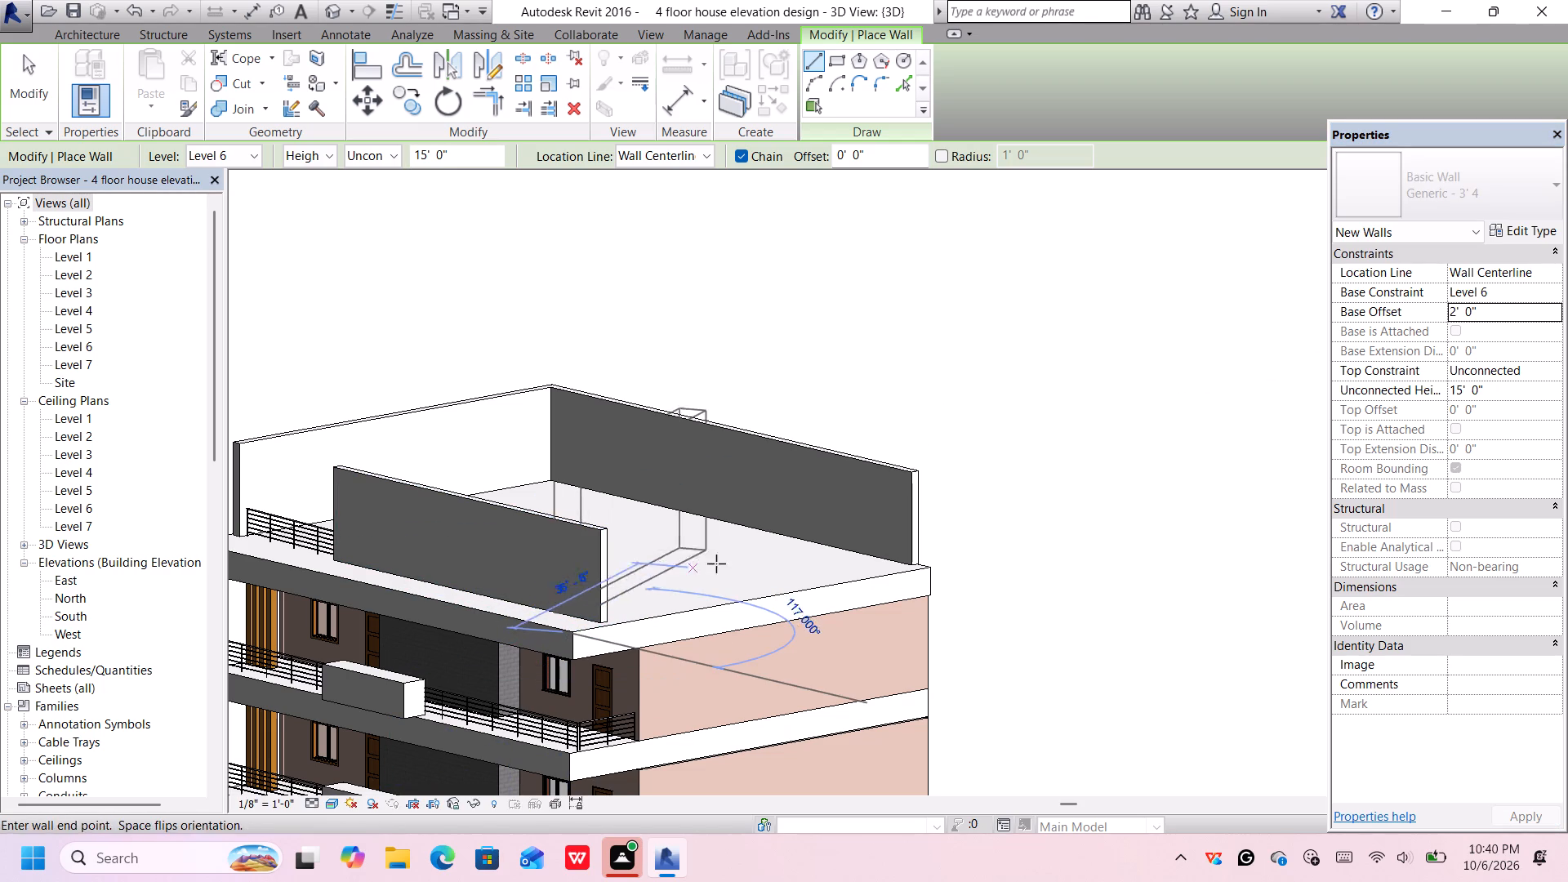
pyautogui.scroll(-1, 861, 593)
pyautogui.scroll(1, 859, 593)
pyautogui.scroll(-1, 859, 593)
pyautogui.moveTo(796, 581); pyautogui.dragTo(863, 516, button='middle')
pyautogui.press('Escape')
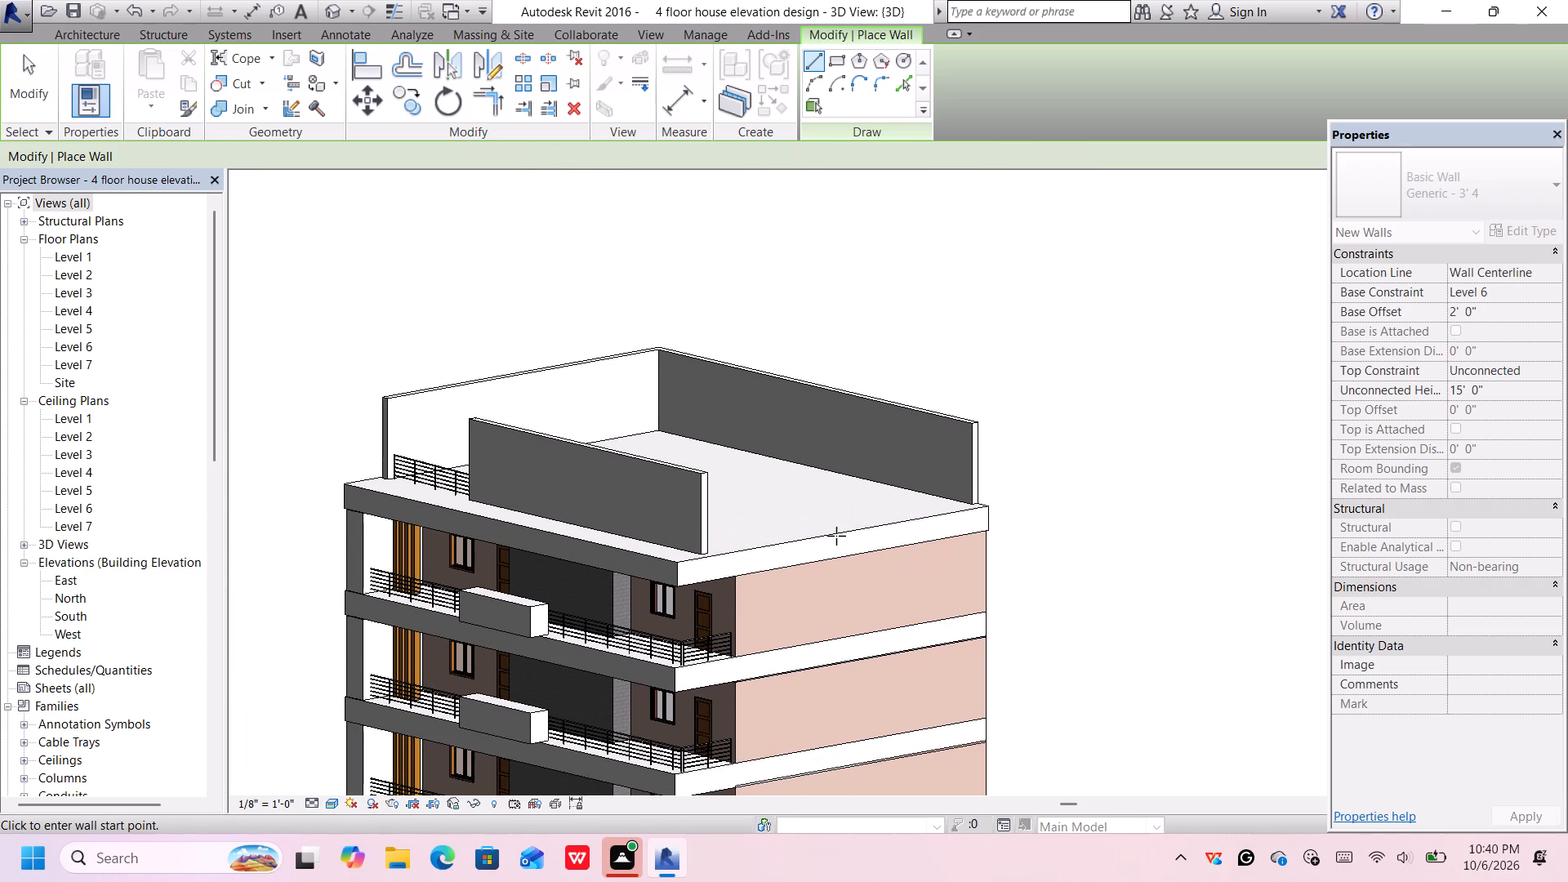
# Draw the Generic - 3' 4 wall about 48' long along the open side of the roof, from the front corner to the rear wall.
pyautogui.keyDown('shift'); pyautogui.moveTo(840, 558); pyautogui.dragTo(825, 637, button='middle'); pyautogui.keyUp('shift')
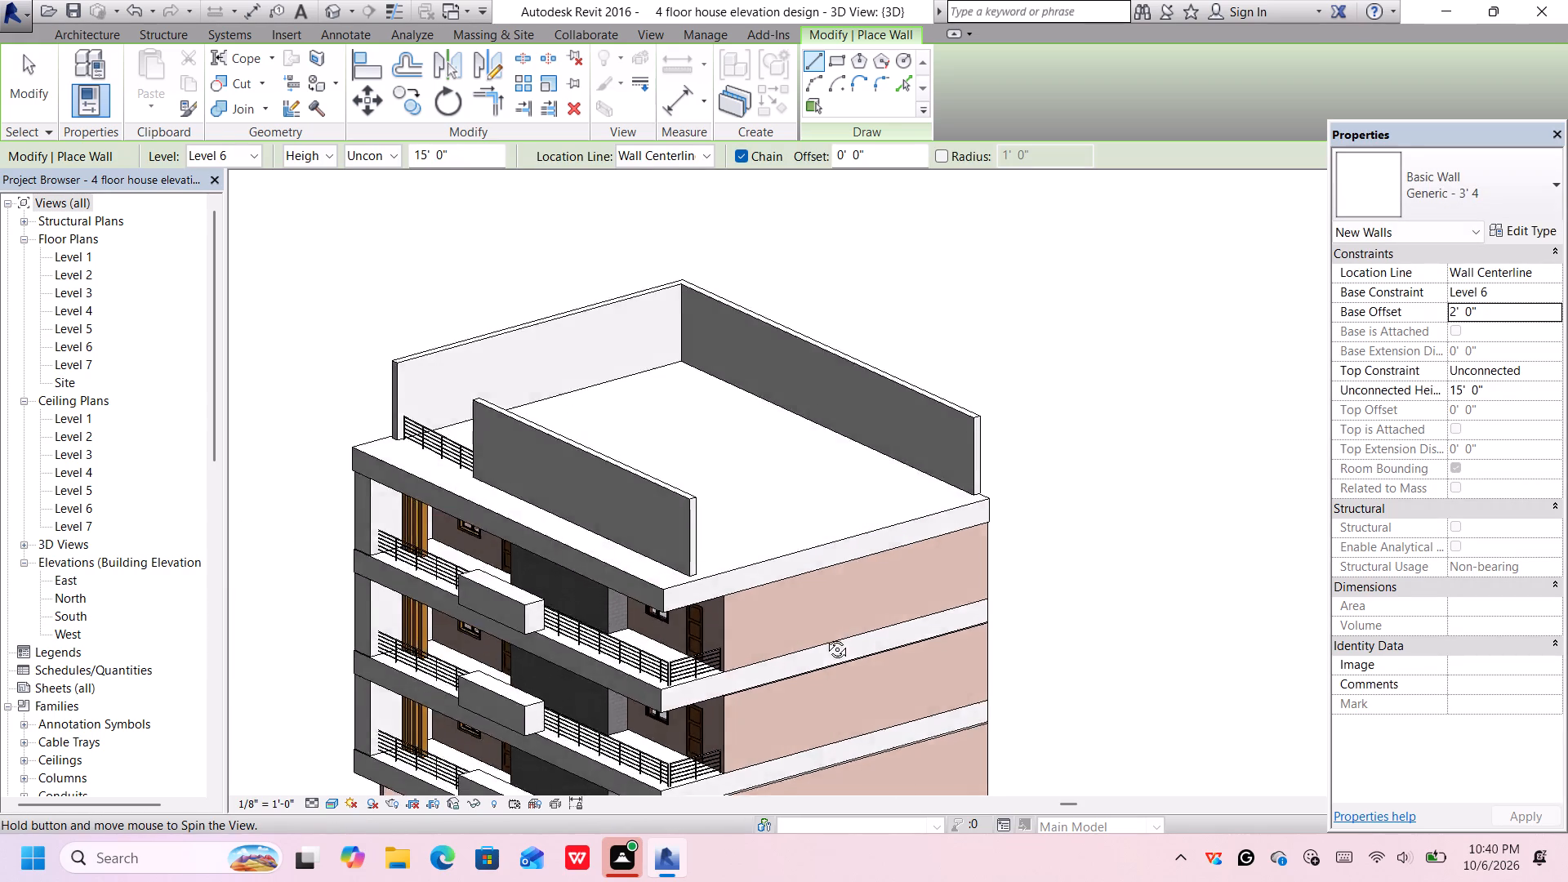
pyautogui.keyDown('shift'); pyautogui.moveTo(825, 637); pyautogui.dragTo(808, 733, button='middle'); pyautogui.keyUp('shift')
pyautogui.scroll(5, 718, 647)
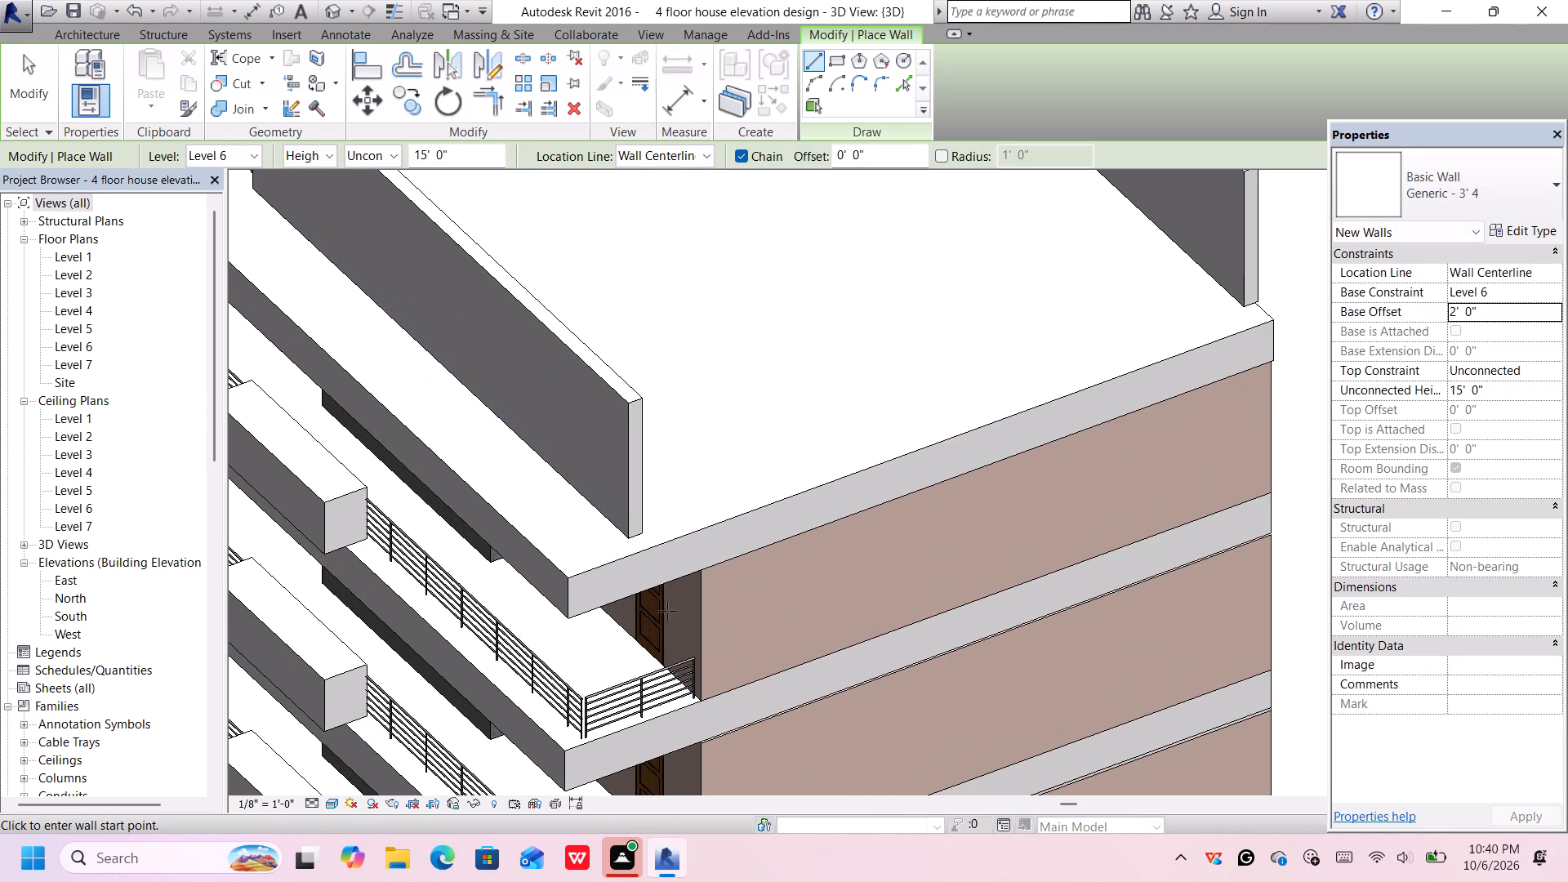
pyautogui.scroll(4, 568, 577)
pyautogui.click(568, 577)
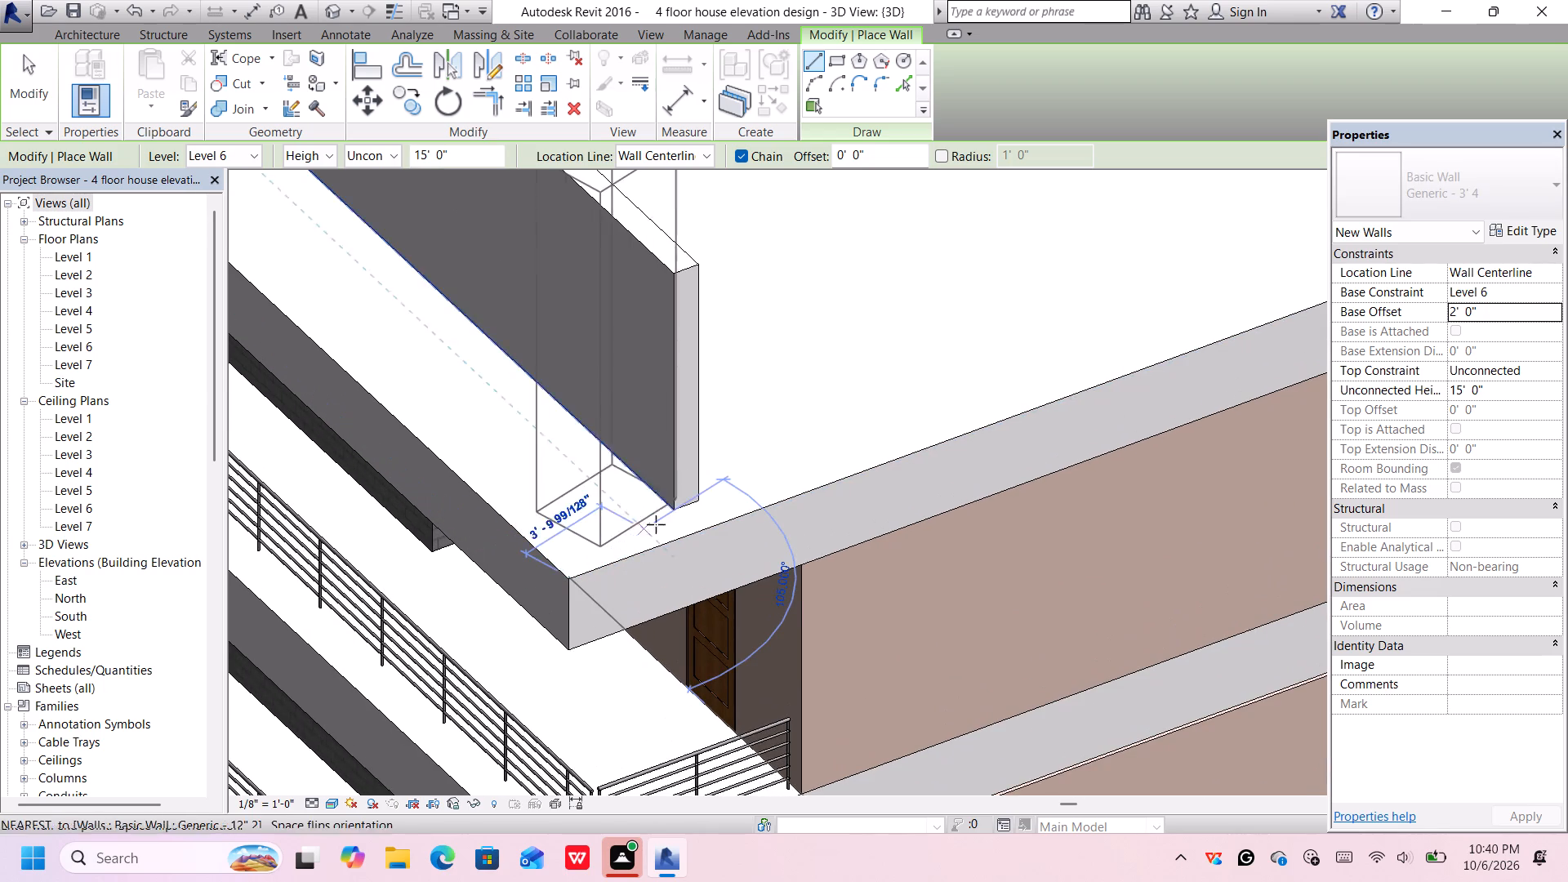
pyautogui.scroll(-3, 753, 485)
pyautogui.moveTo(766, 483); pyautogui.dragTo(564, 585, button='middle')
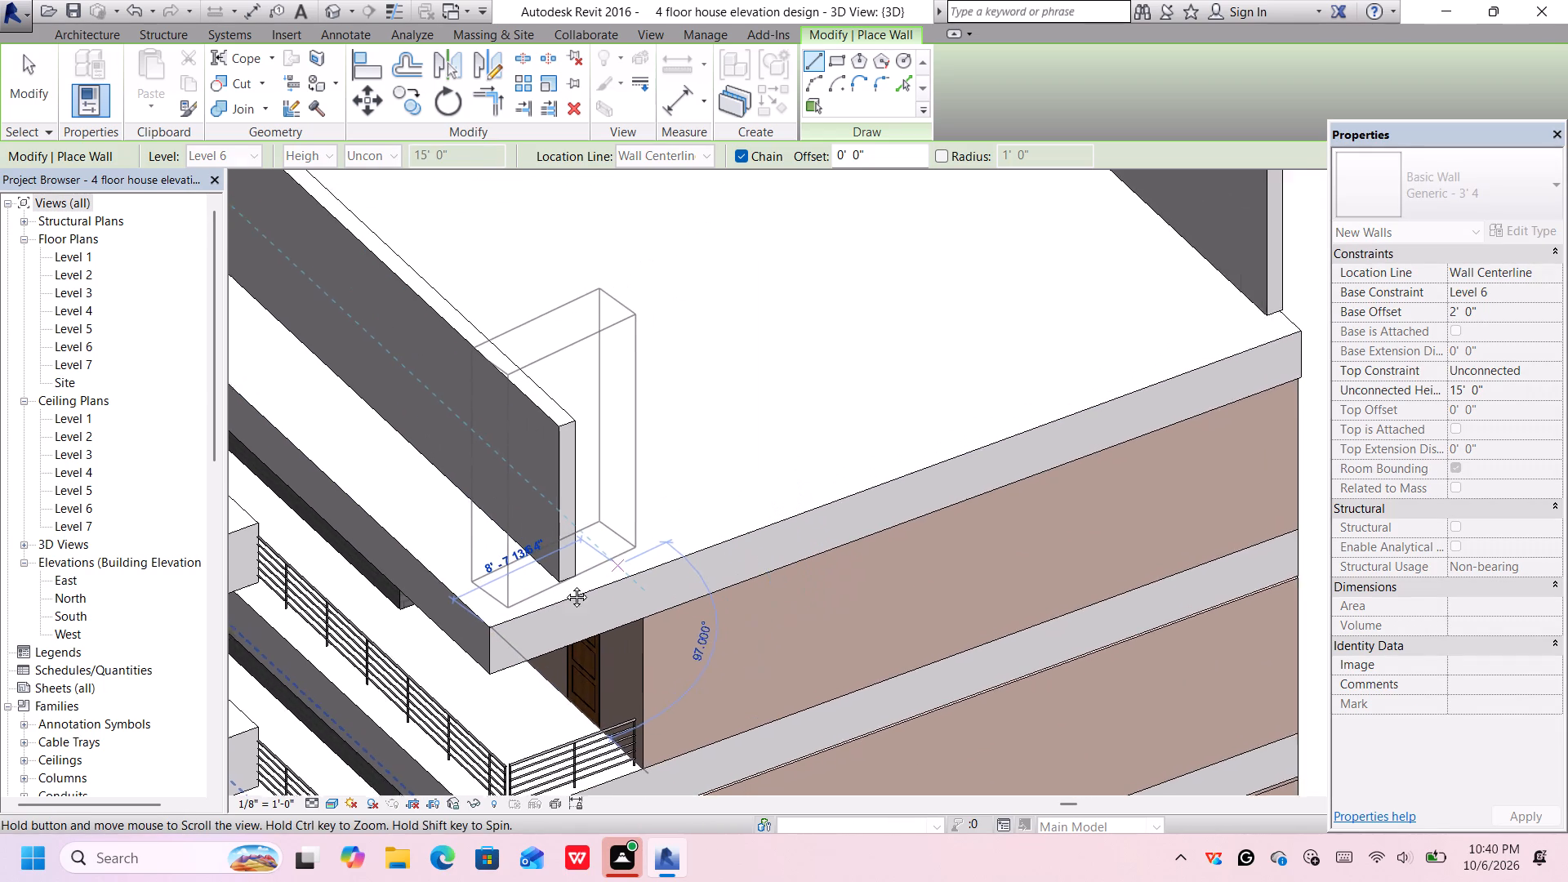
pyautogui.moveTo(564, 585); pyautogui.dragTo(524, 595, button='middle')
pyautogui.scroll(-1, 685, 537)
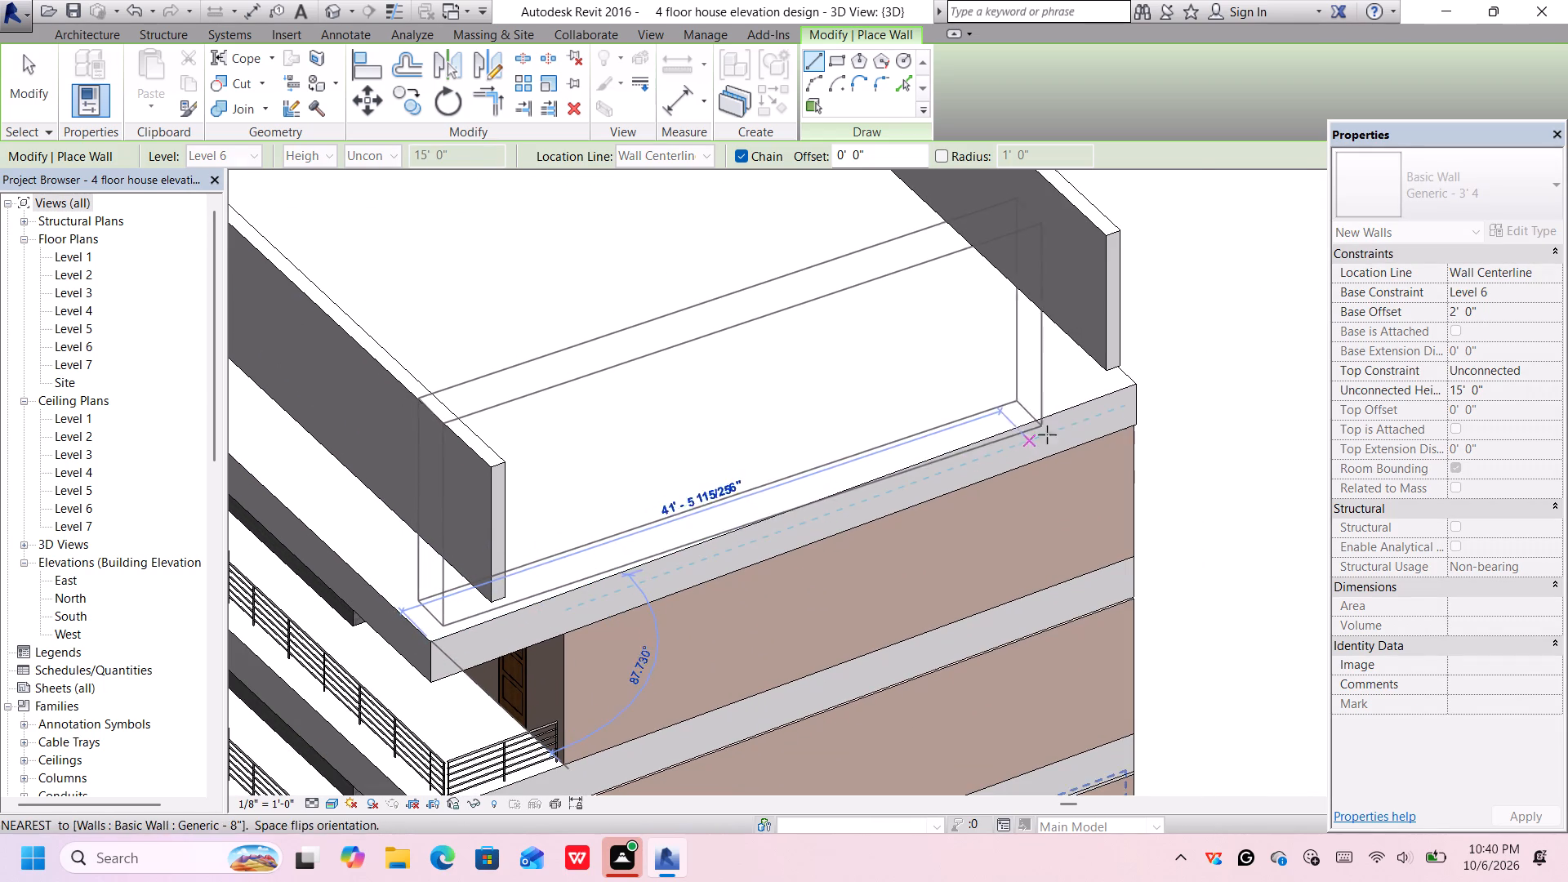
pyautogui.click(1115, 384)
pyautogui.press('space')
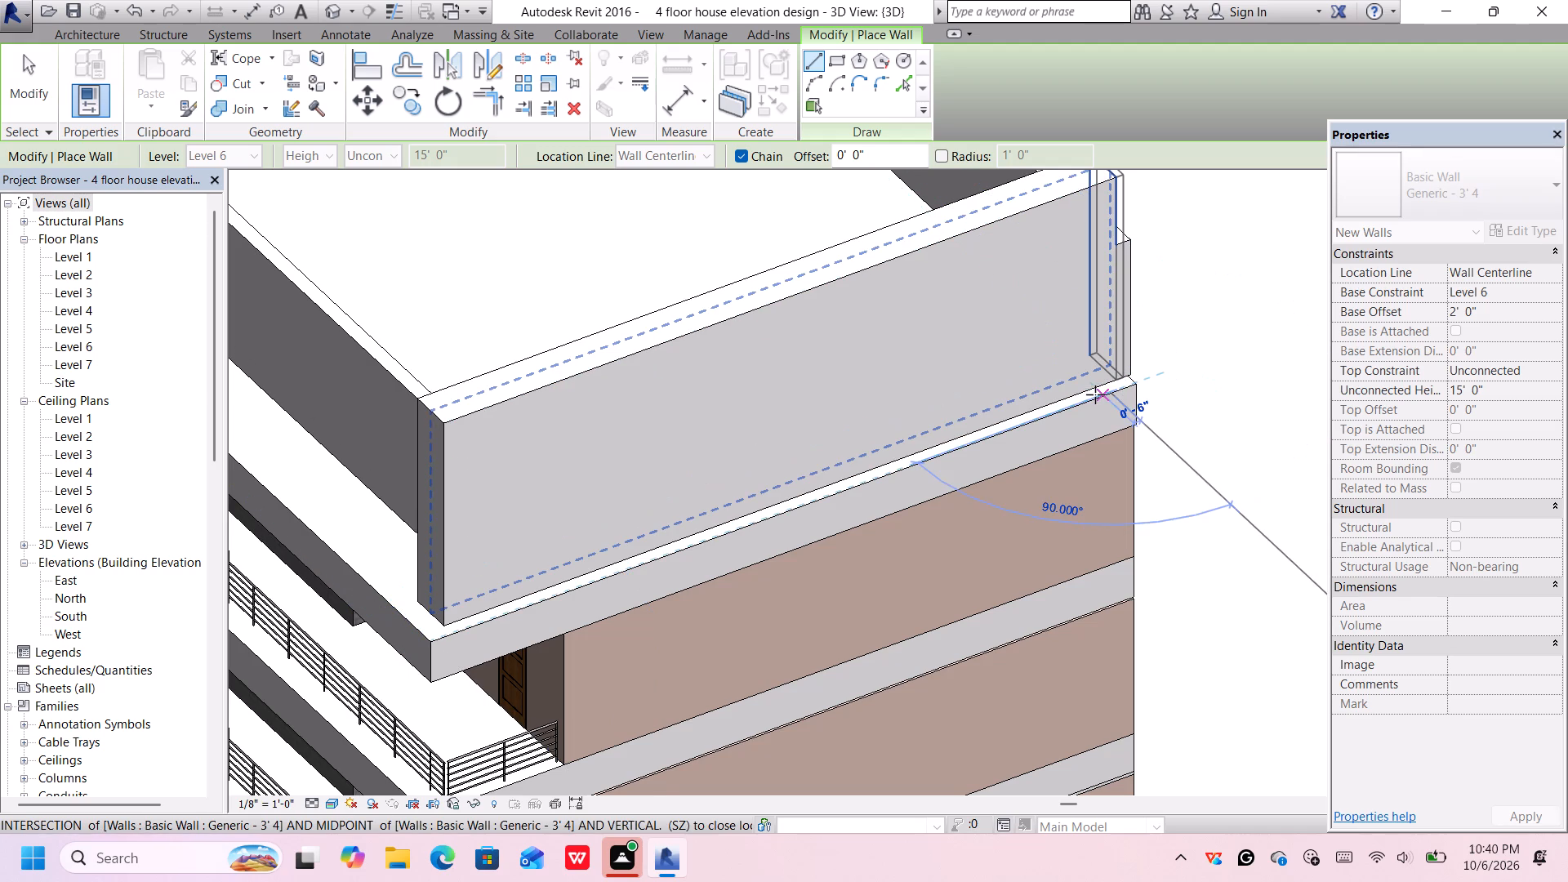
pyautogui.press('Escape')
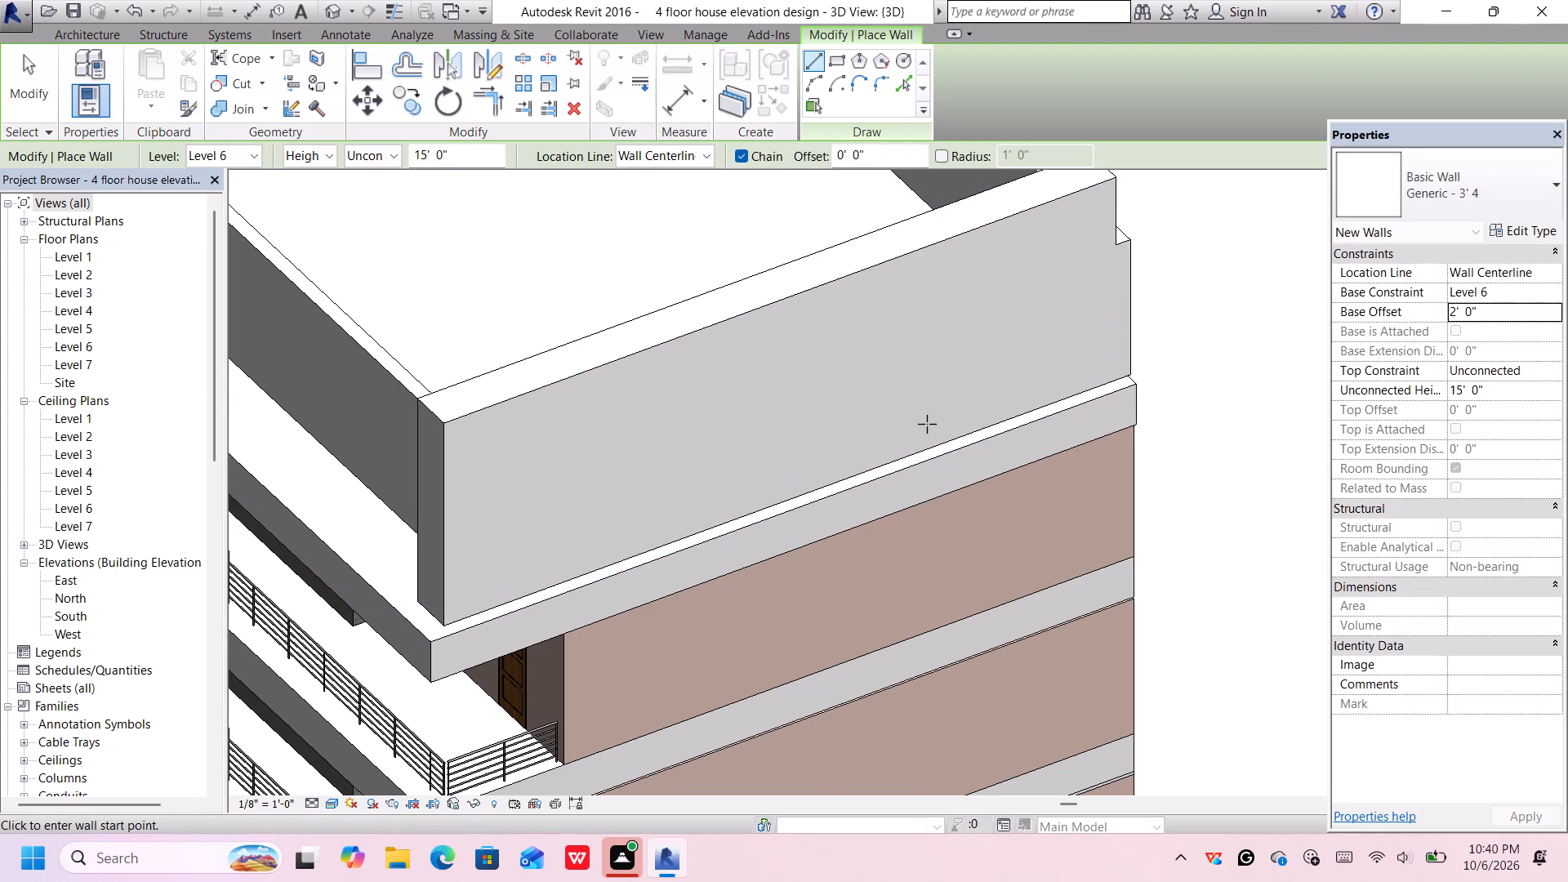
pyautogui.scroll(-2, 934, 415)
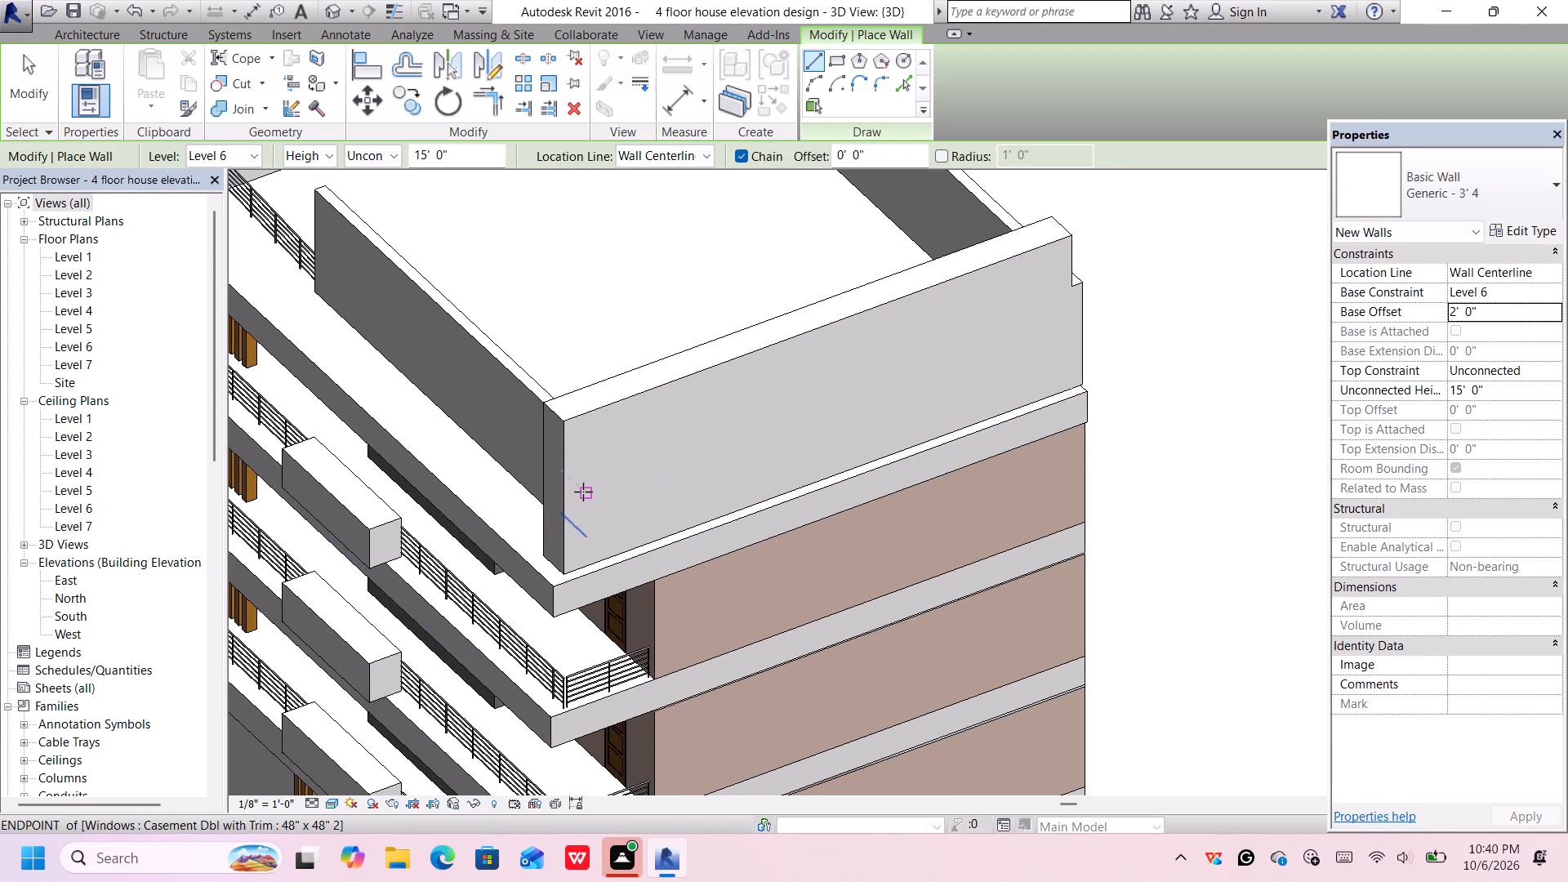
pyautogui.press('Escape')
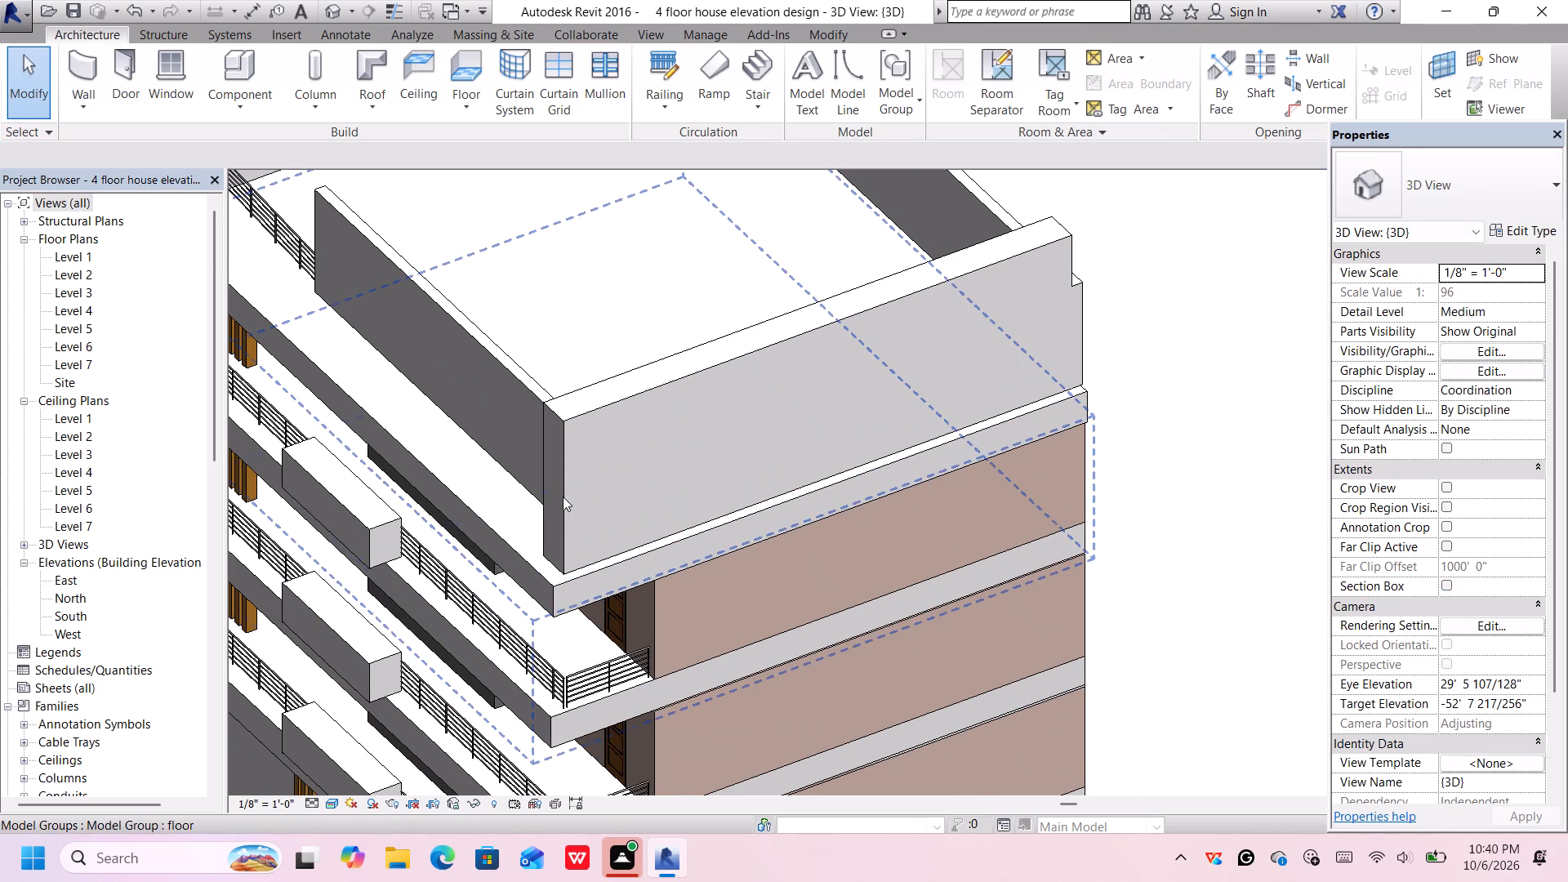
# Nudge the new side wall outward to the slab edge and forward to the front edge until its length is about 49' 10".
pyautogui.click(608, 404)
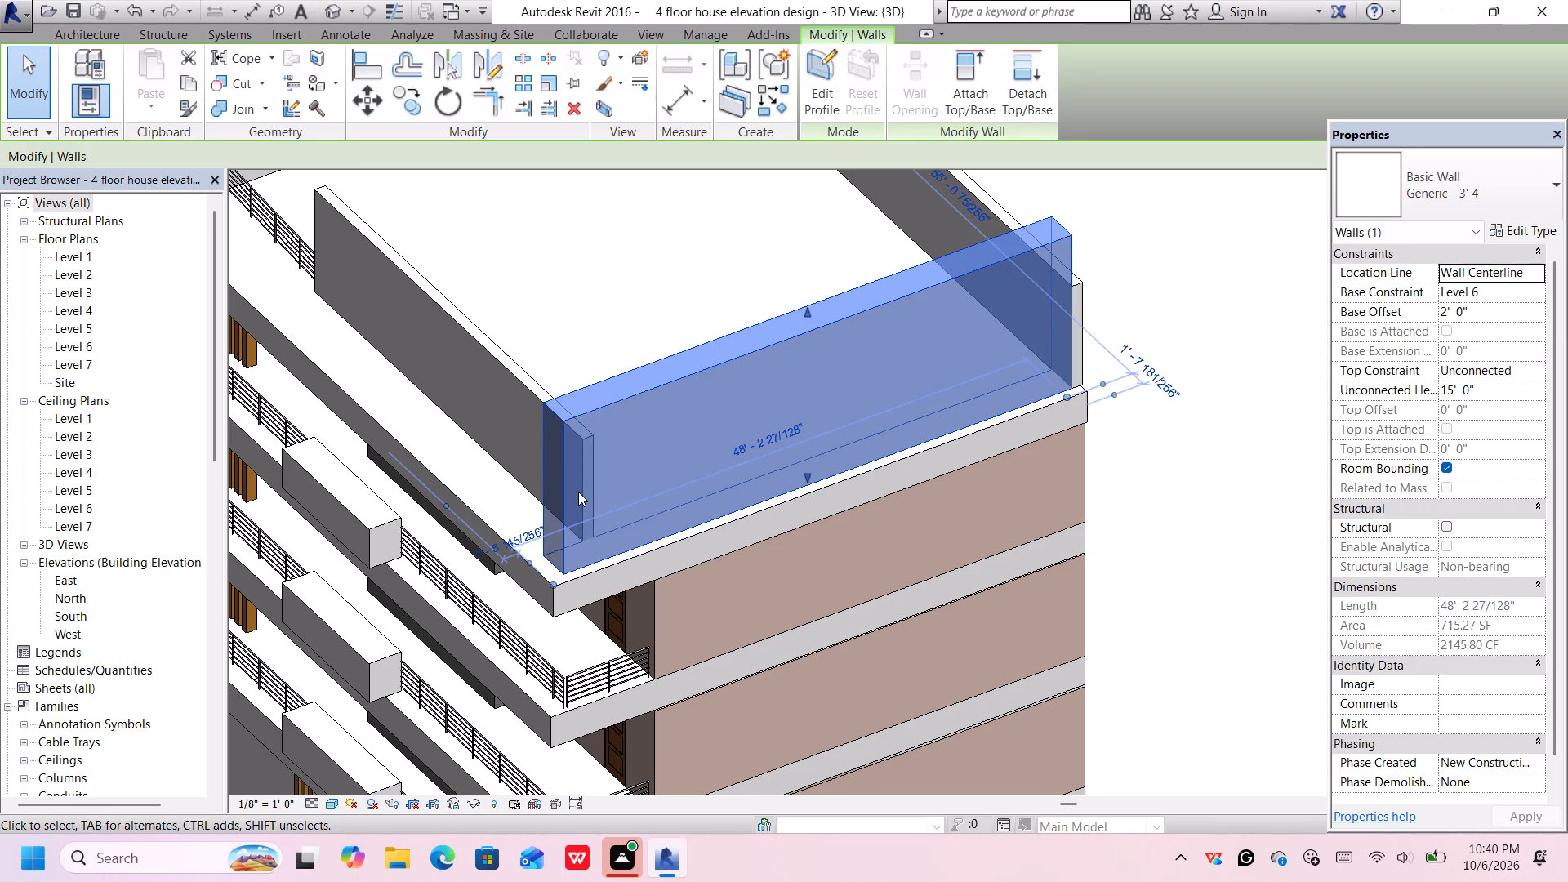
pyautogui.press('Down')
pyautogui.press('Down')
pyautogui.press('Down')
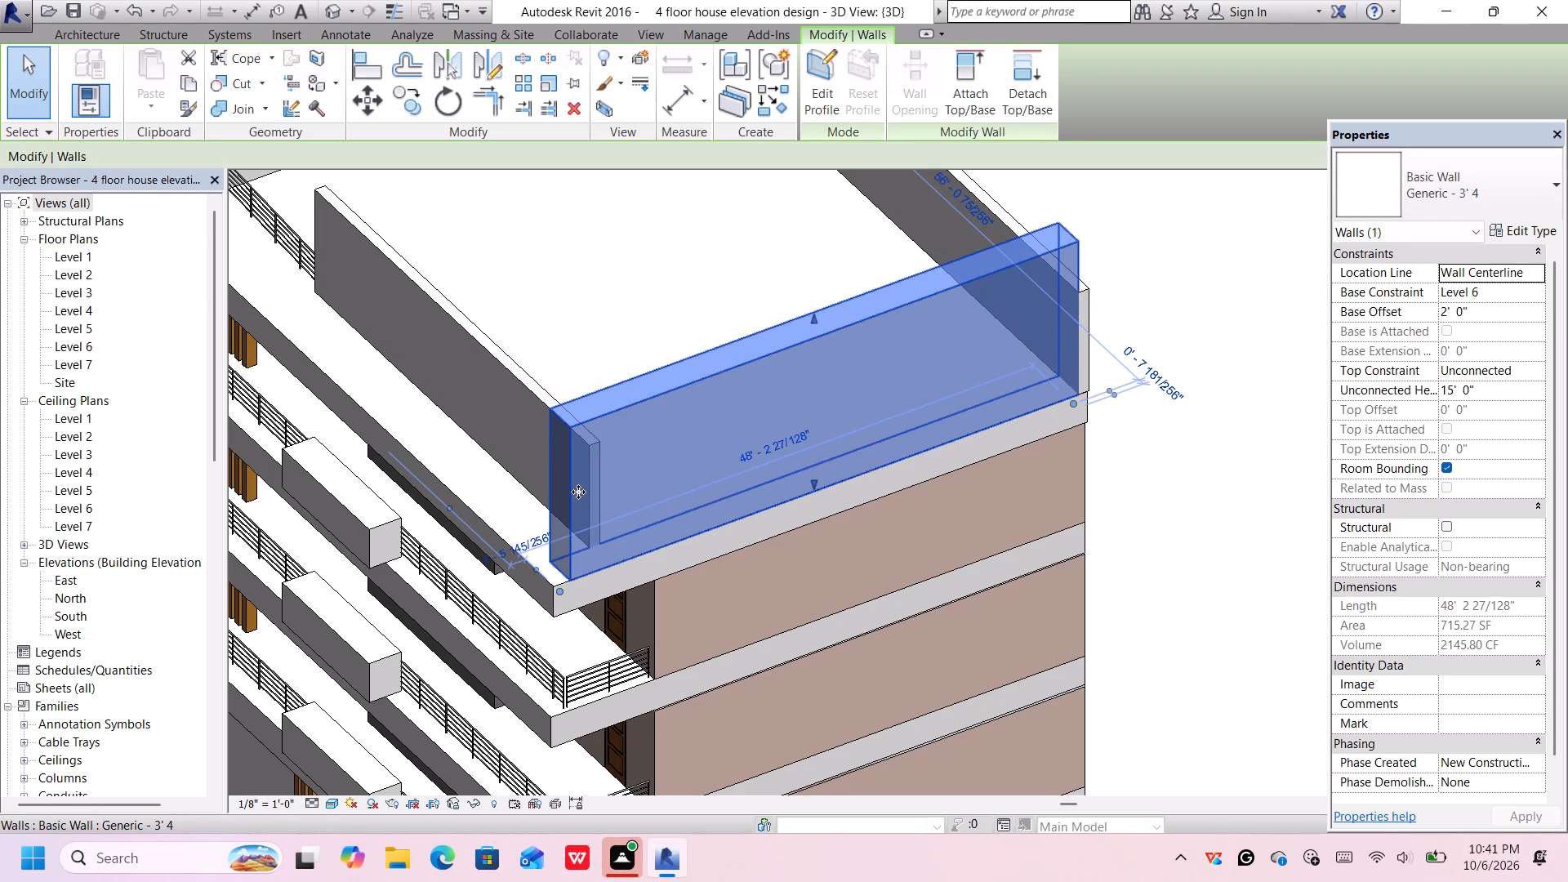
pyautogui.press('Left')
pyautogui.press('Left')
pyautogui.press('Left')
pyautogui.press('Left')
pyautogui.press('Left')
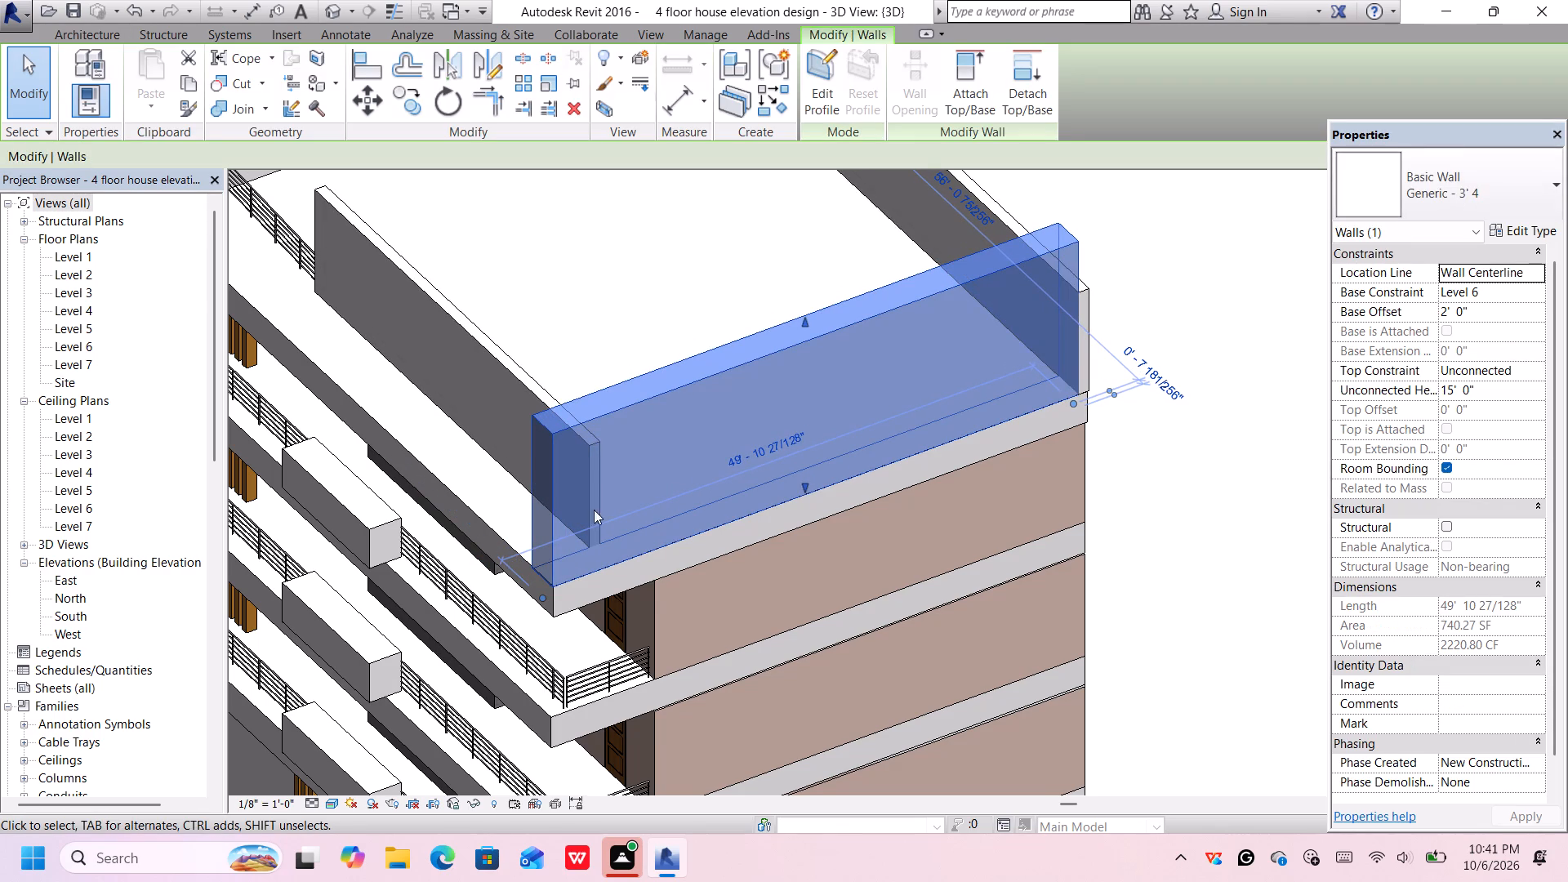
pyautogui.click(1153, 559)
# Examine the rooftop walls and the new thick side wall from several angles.
pyautogui.scroll(-2, 1080, 572)
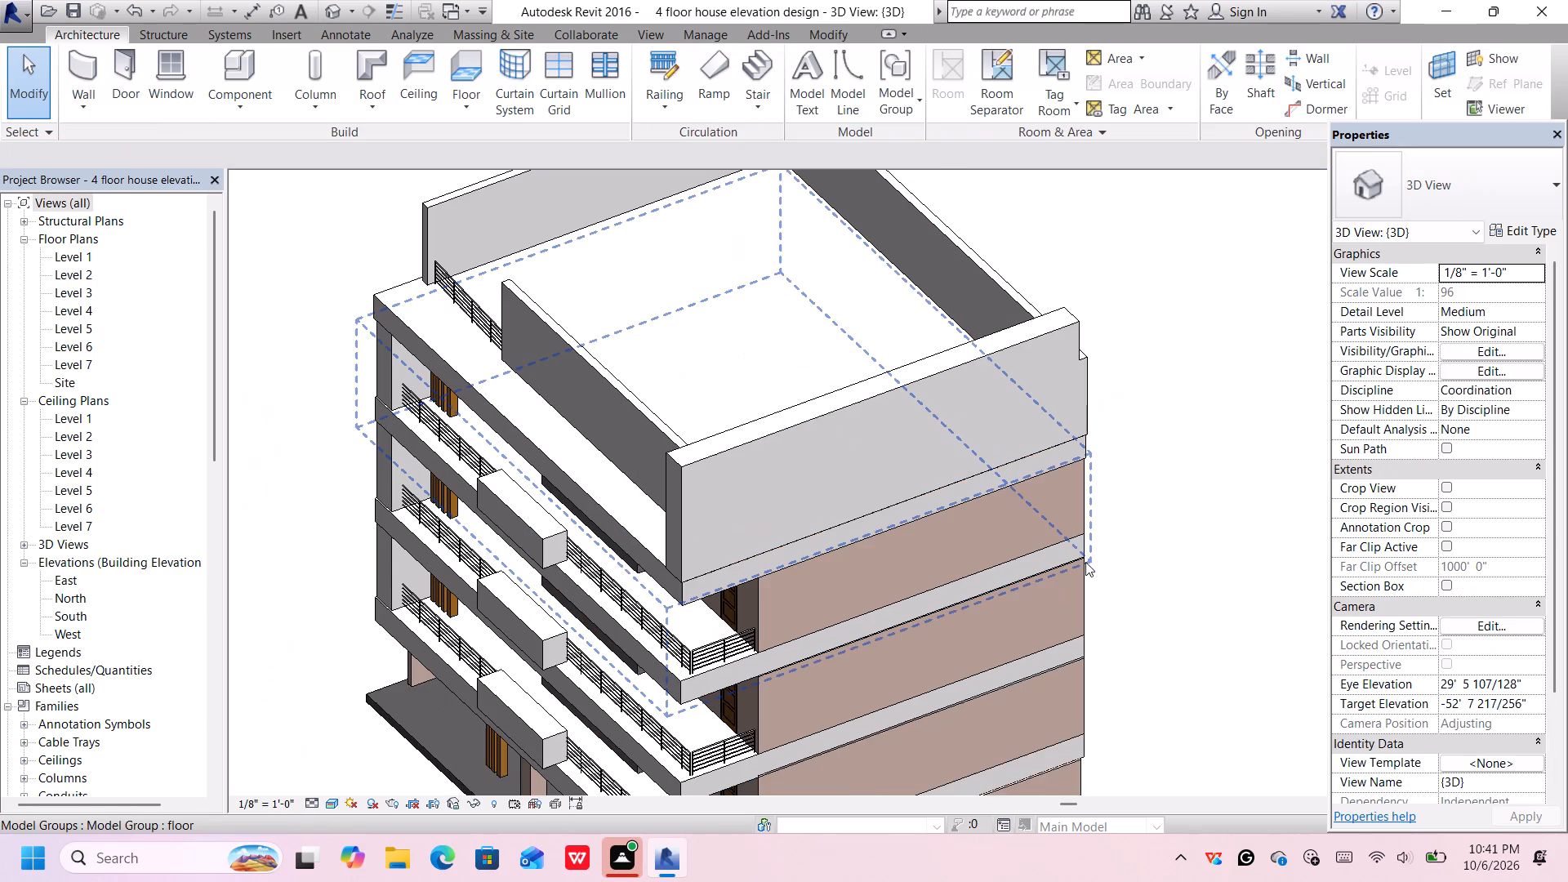
pyautogui.moveTo(1089, 550); pyautogui.dragTo(1114, 586, button='middle')
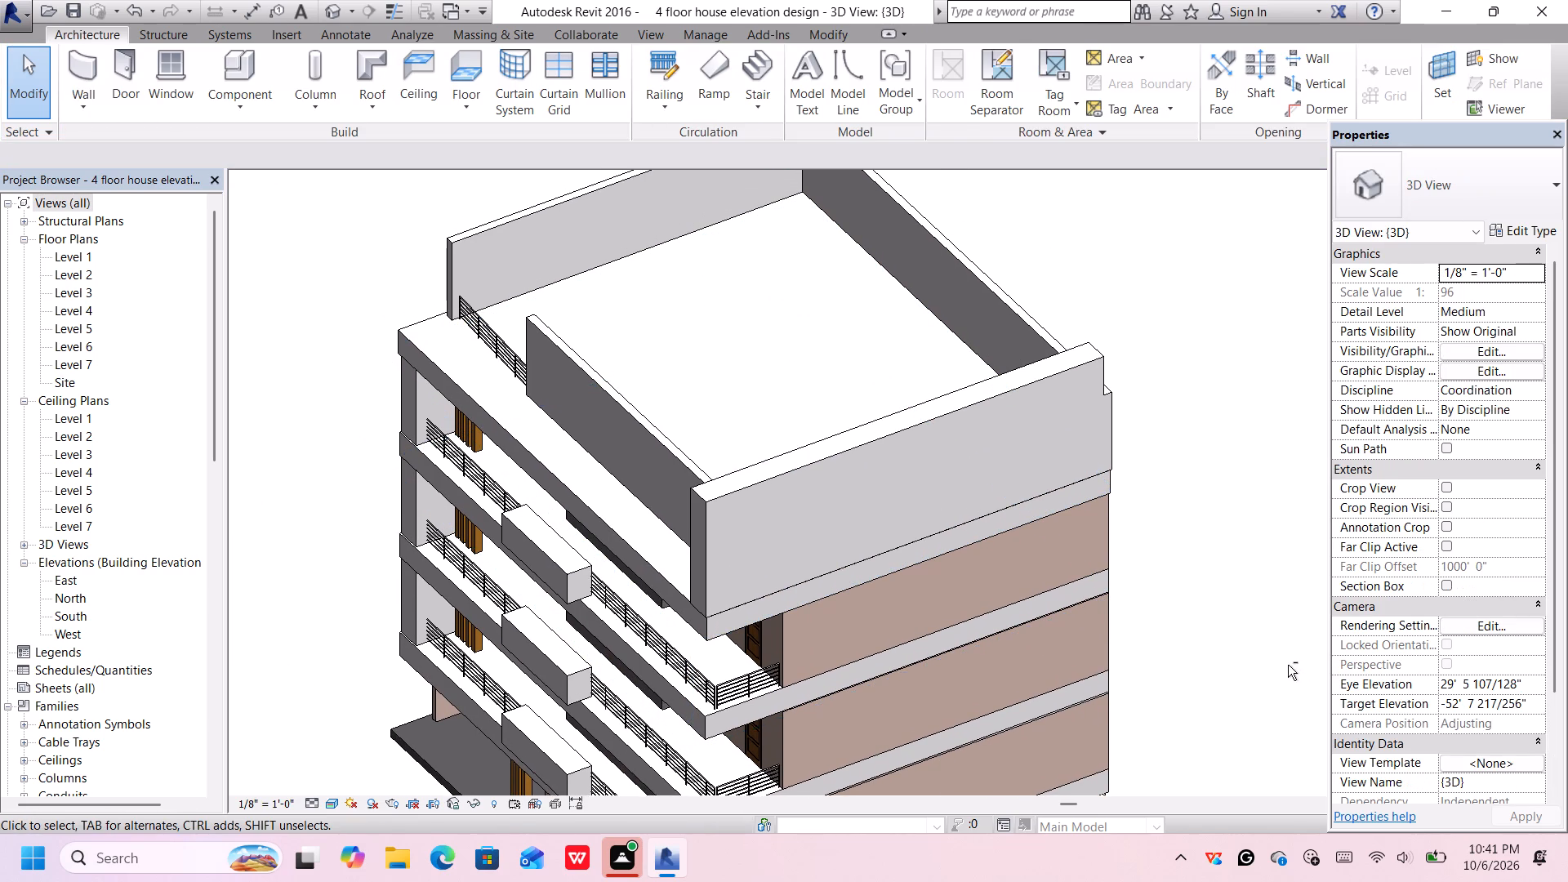
pyautogui.keyDown('shift'); pyautogui.moveTo(1033, 527); pyautogui.dragTo(1207, 461, button='middle'); pyautogui.keyUp('shift')
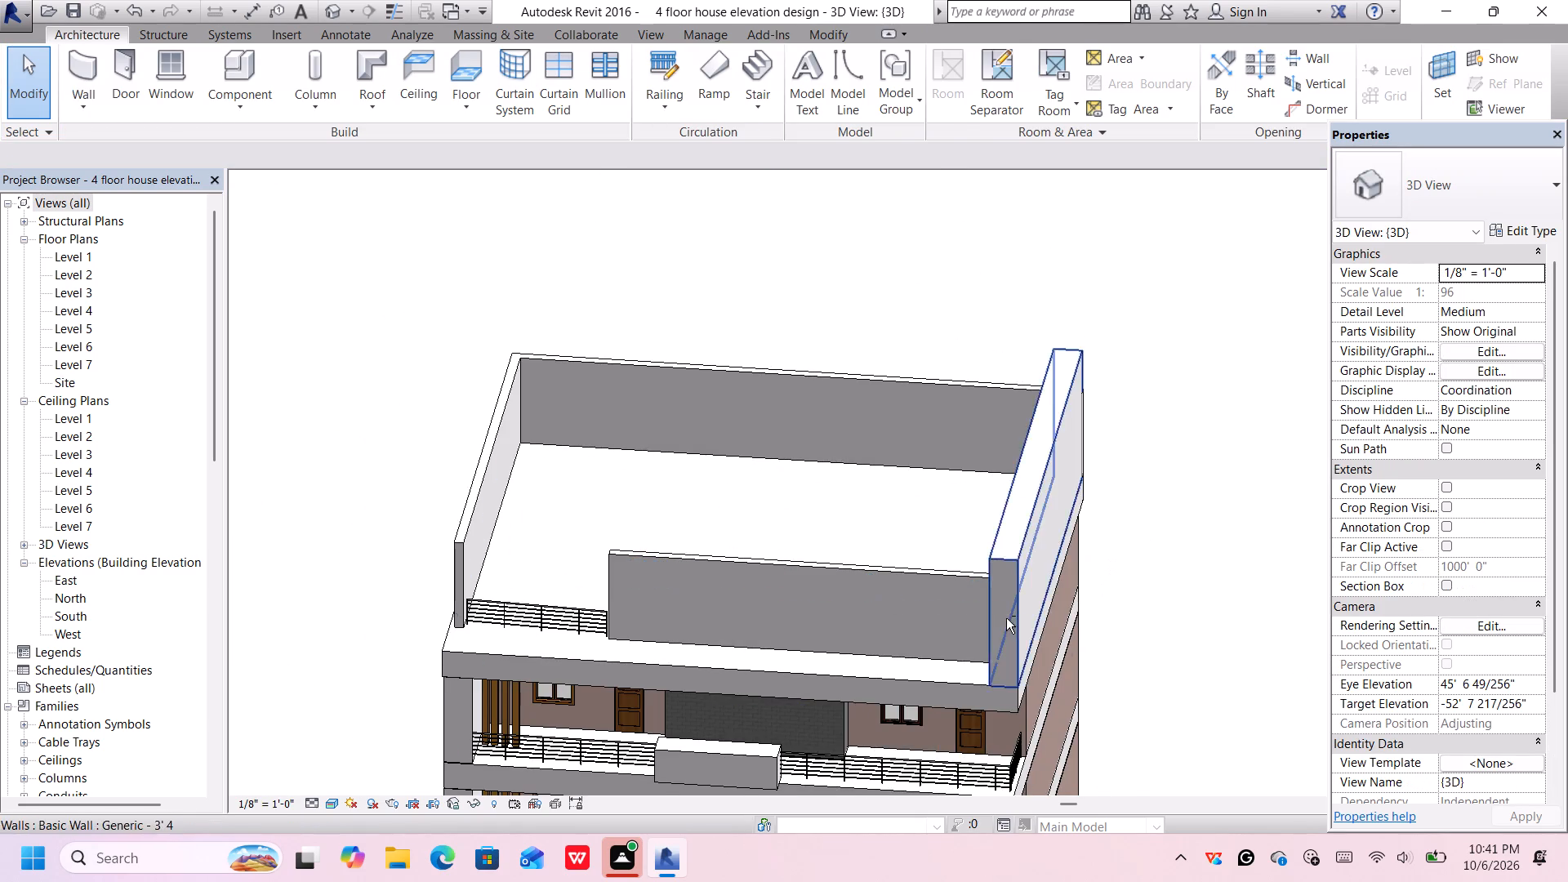
pyautogui.keyDown('shift'); pyautogui.moveTo(1009, 621); pyautogui.dragTo(1166, 541, button='middle'); pyautogui.keyUp('shift')
pyautogui.keyDown('shift'); pyautogui.moveTo(1162, 541); pyautogui.dragTo(1143, 539, button='middle'); pyautogui.keyUp('shift')
pyautogui.moveTo(1155, 519); pyautogui.dragTo(1134, 524, button='middle')
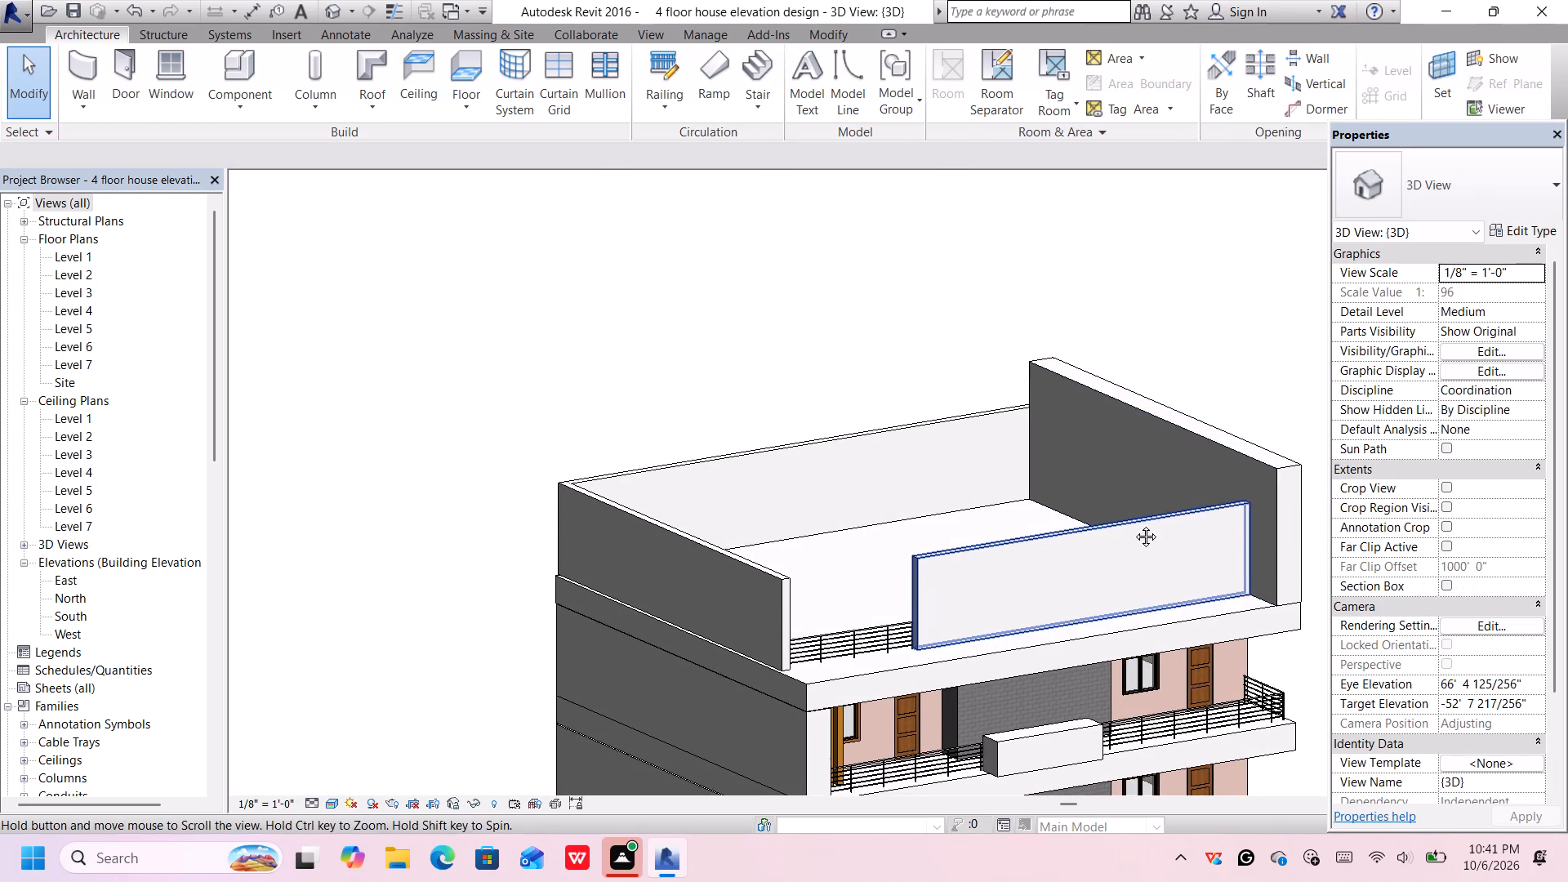
pyautogui.moveTo(1134, 524); pyautogui.dragTo(910, 533, button='middle')
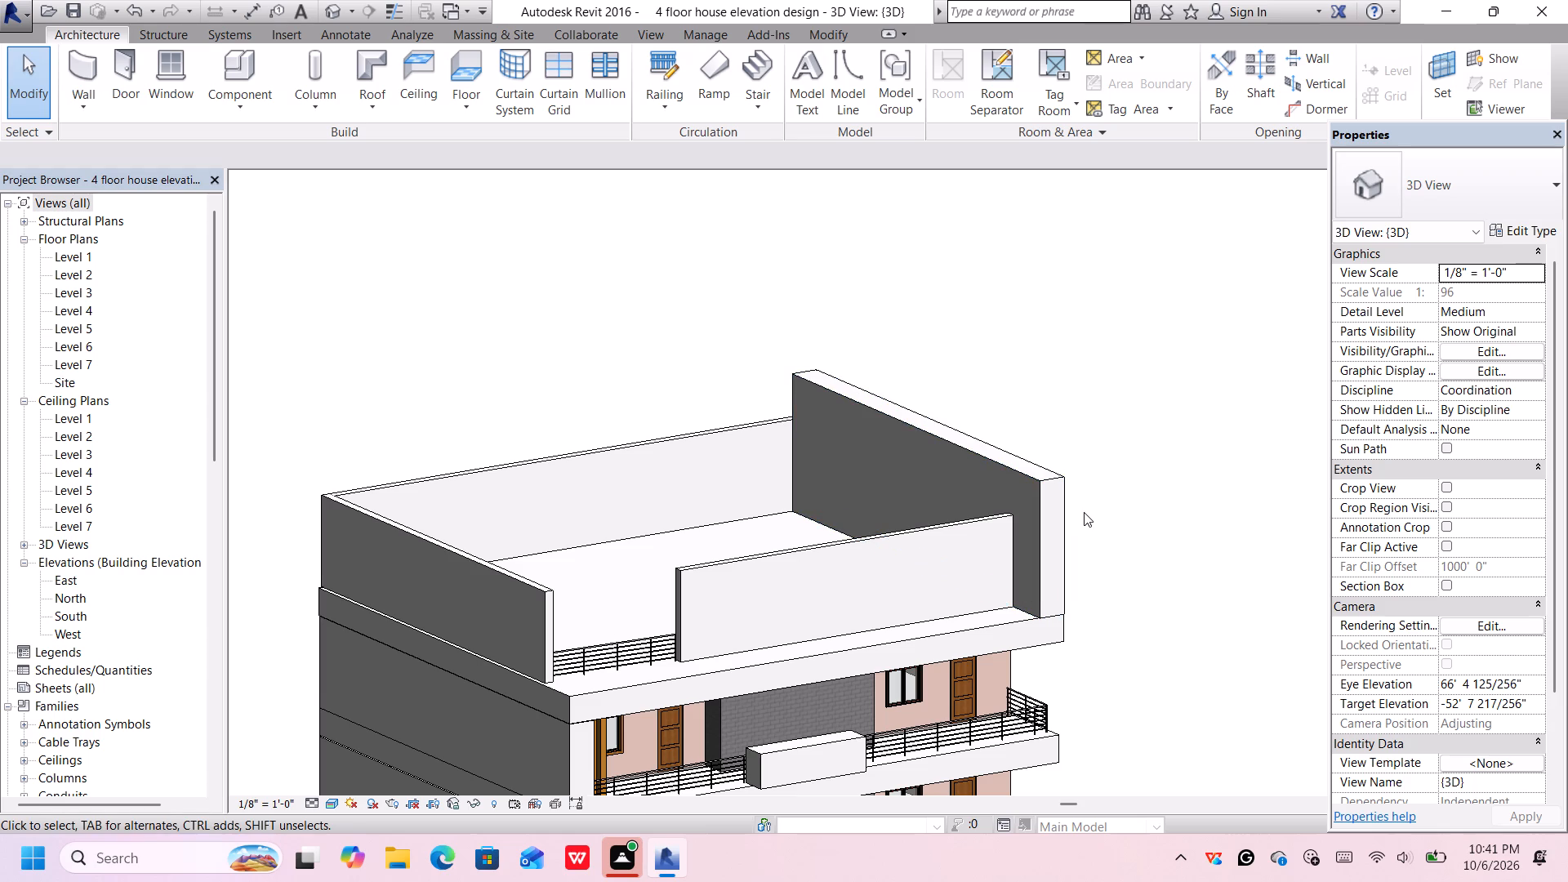
pyautogui.moveTo(1087, 522); pyautogui.dragTo(1037, 432, button='middle')
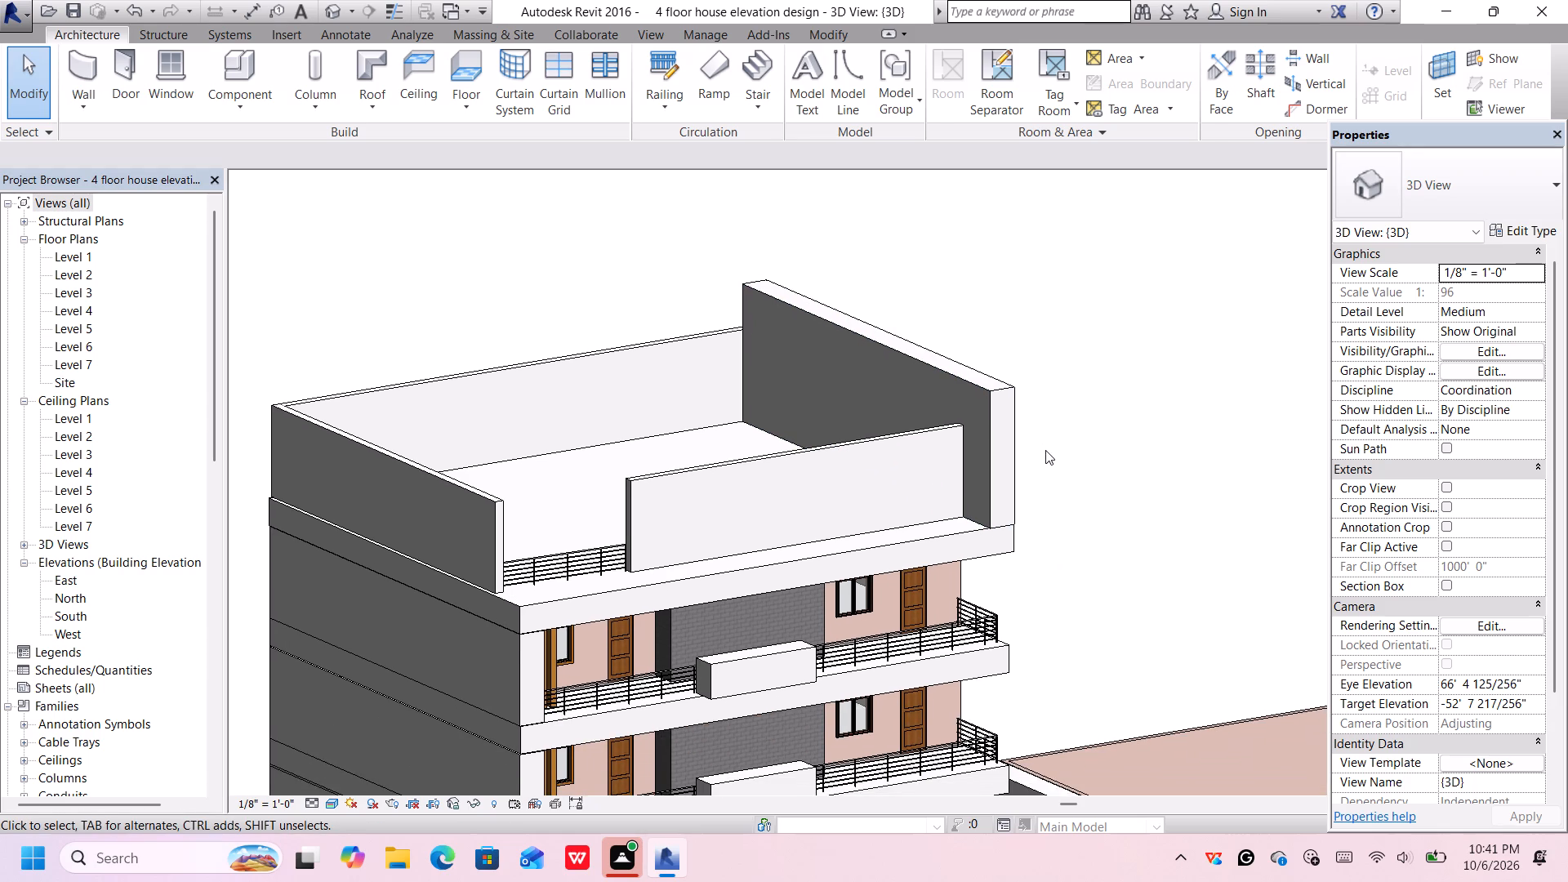
pyautogui.moveTo(1040, 453); pyautogui.dragTo(1014, 563, button='middle')
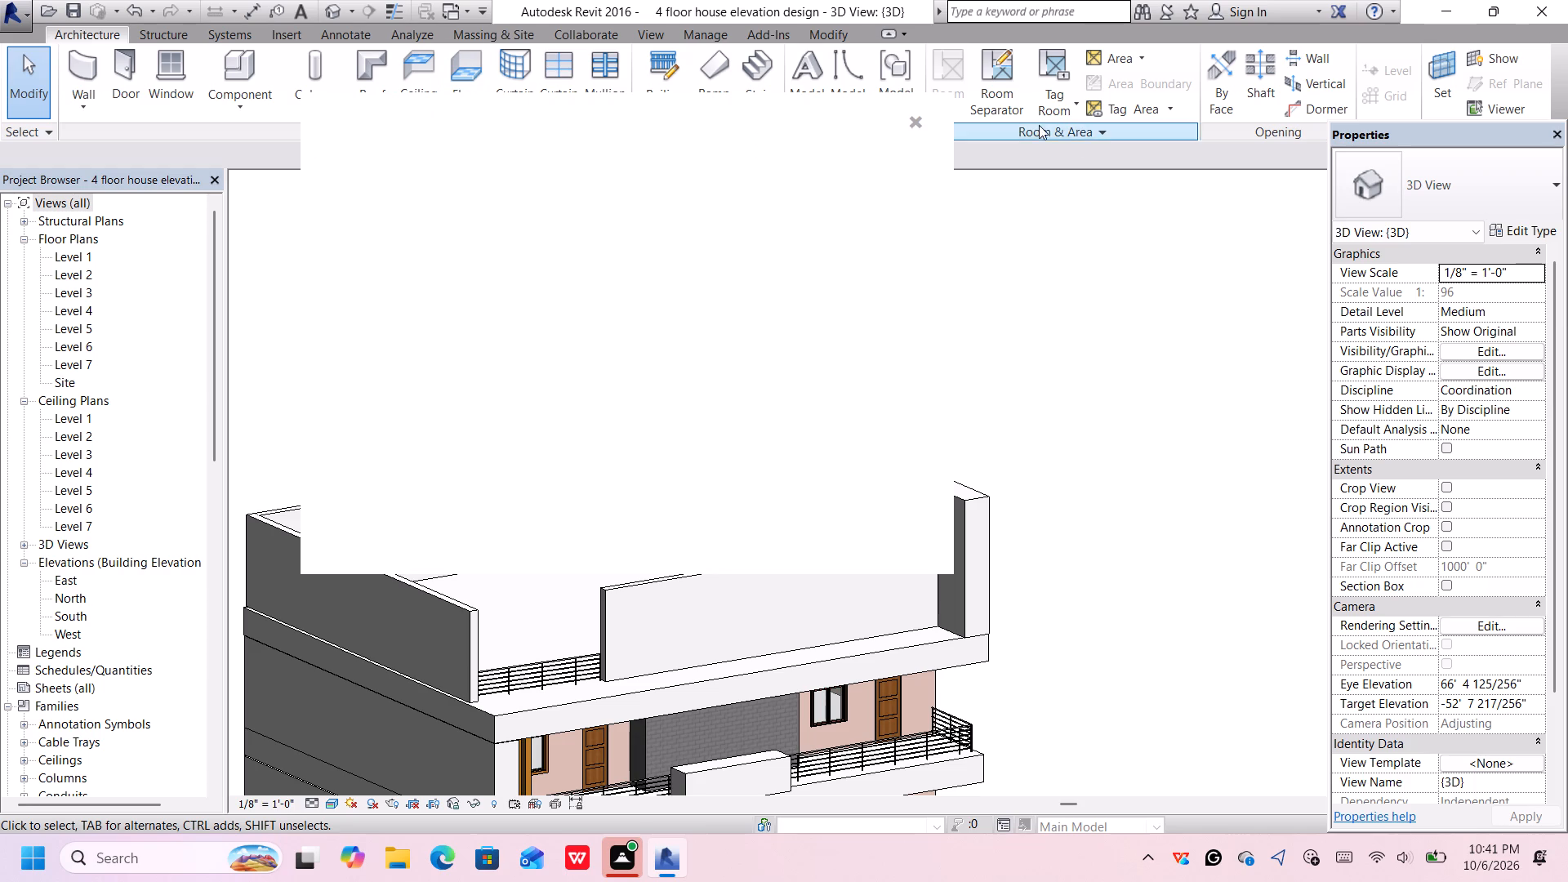
# Close the blank Autodesk notification card covering the model.
pyautogui.click(1018, 265)
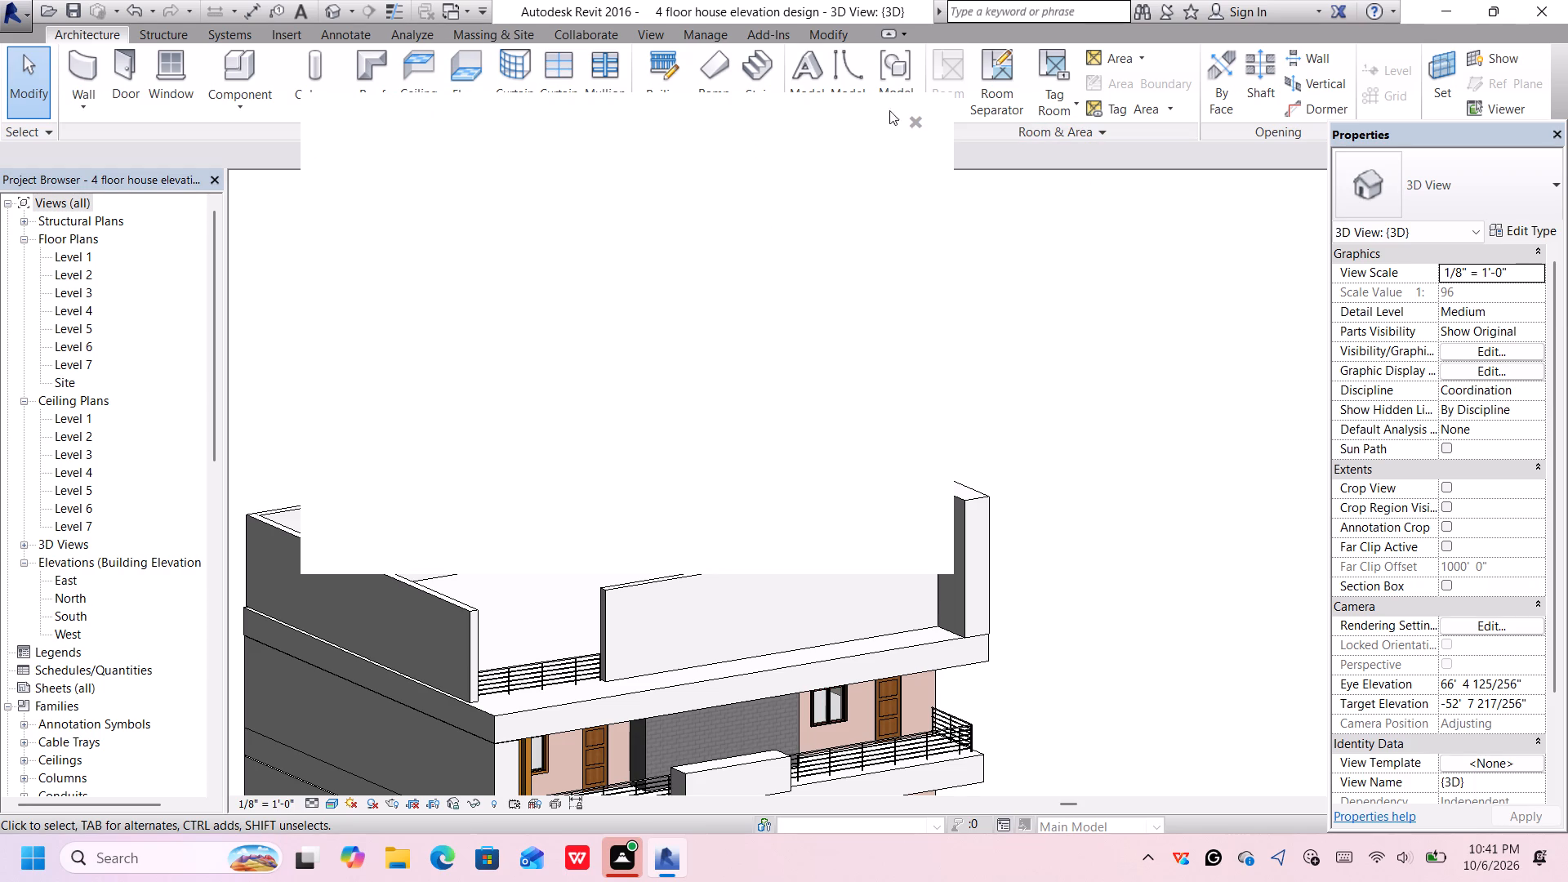
pyautogui.click(913, 120)
pyautogui.click(913, 120)
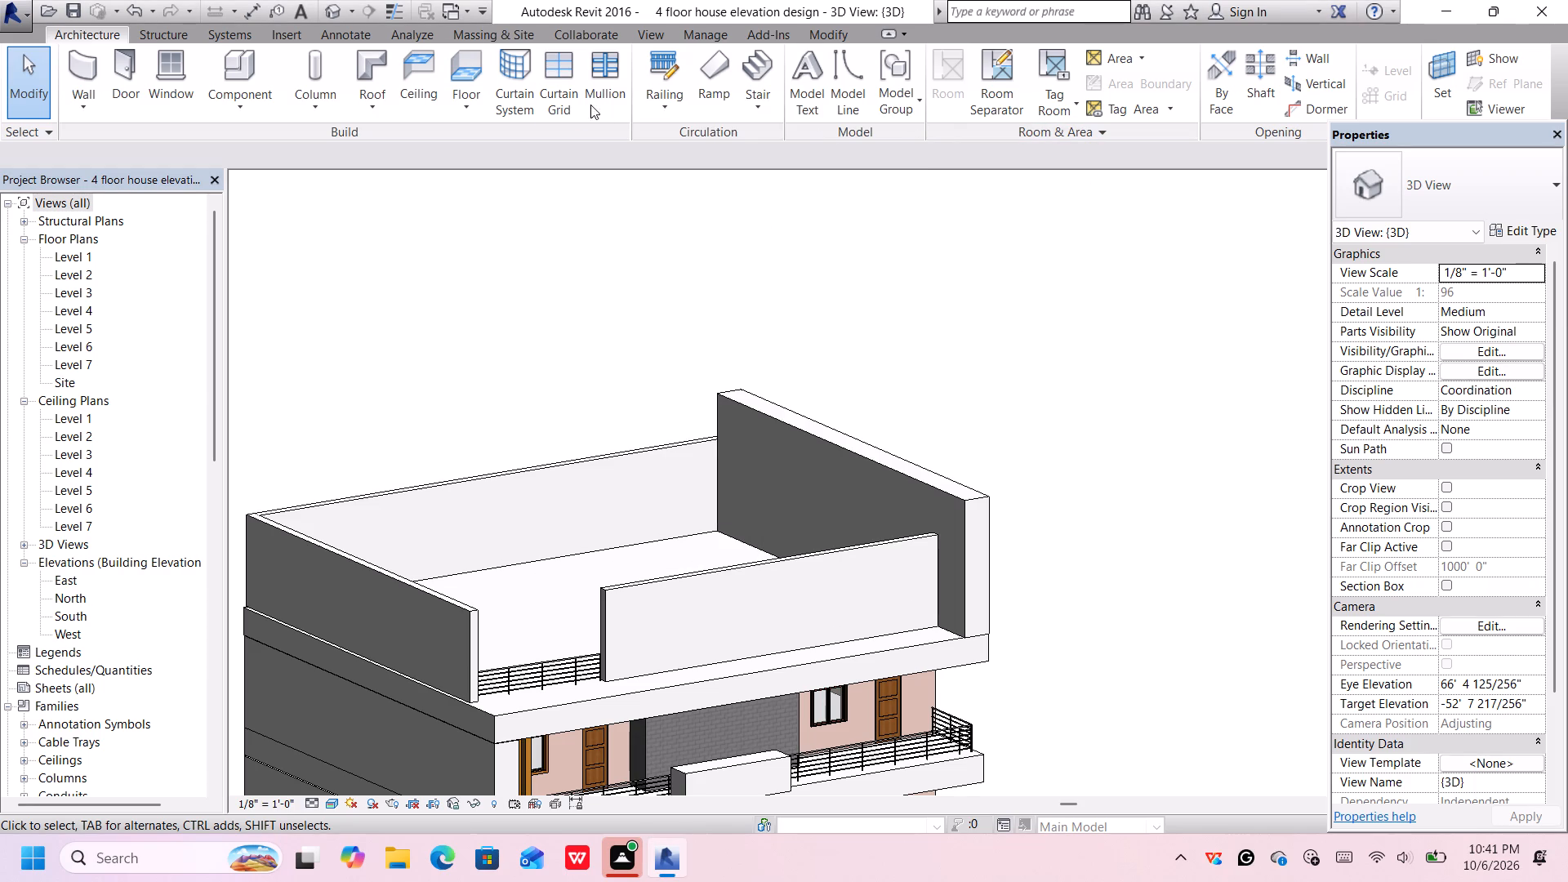
# Start a 2' x 4' ACT System compound ceiling, choose Level 6, and begin sketching its boundary with the Rectangle tool.
pyautogui.click(408, 109)
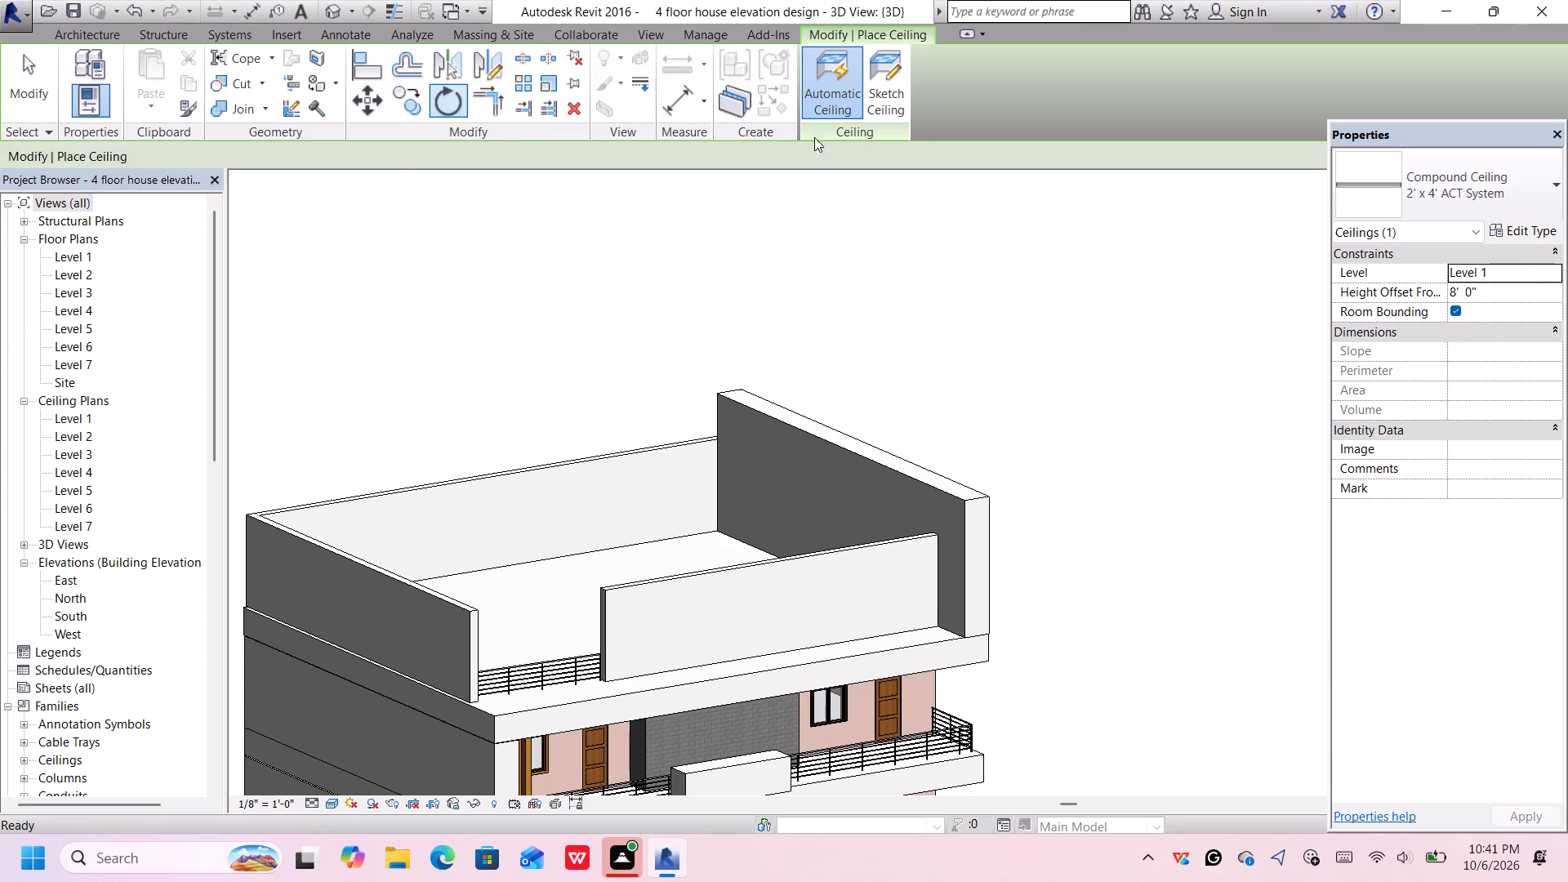
pyautogui.click(1489, 271)
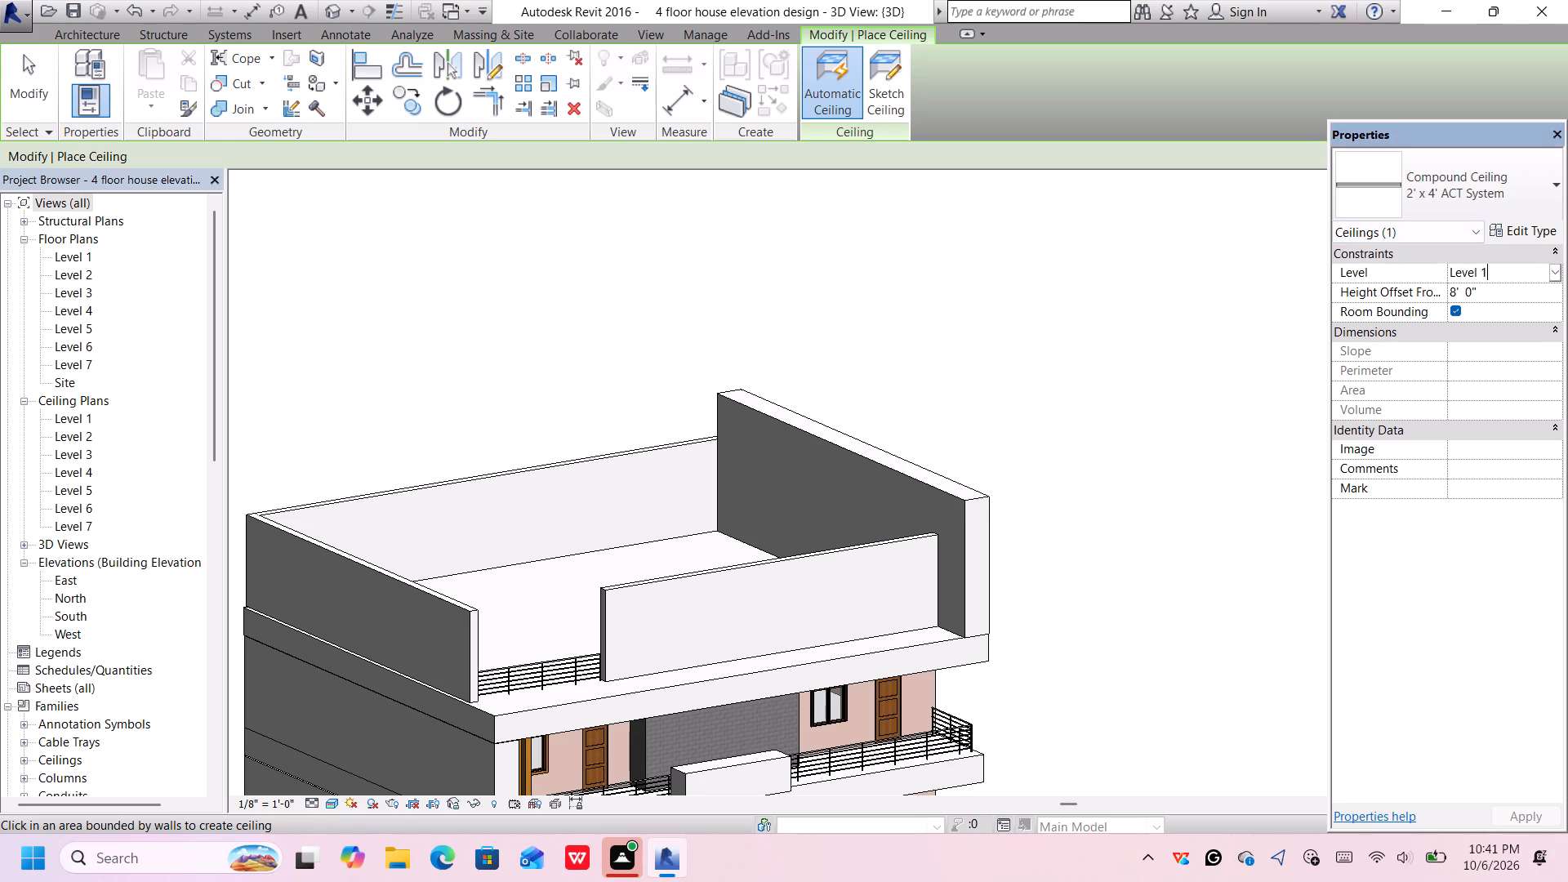
pyautogui.click(1557, 268)
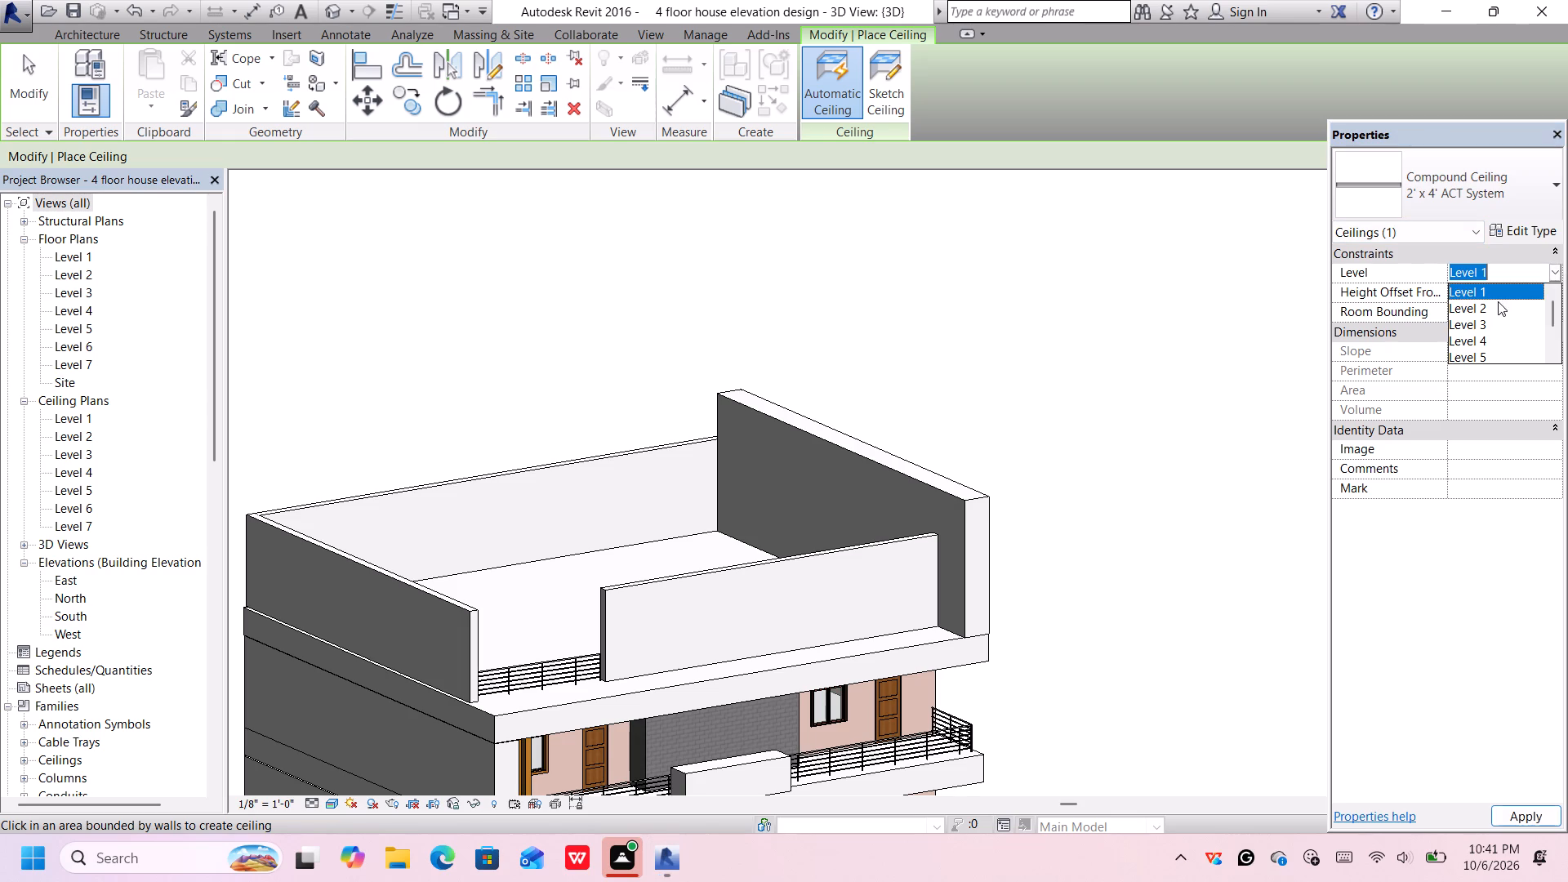
pyautogui.scroll(-2, 1490, 333)
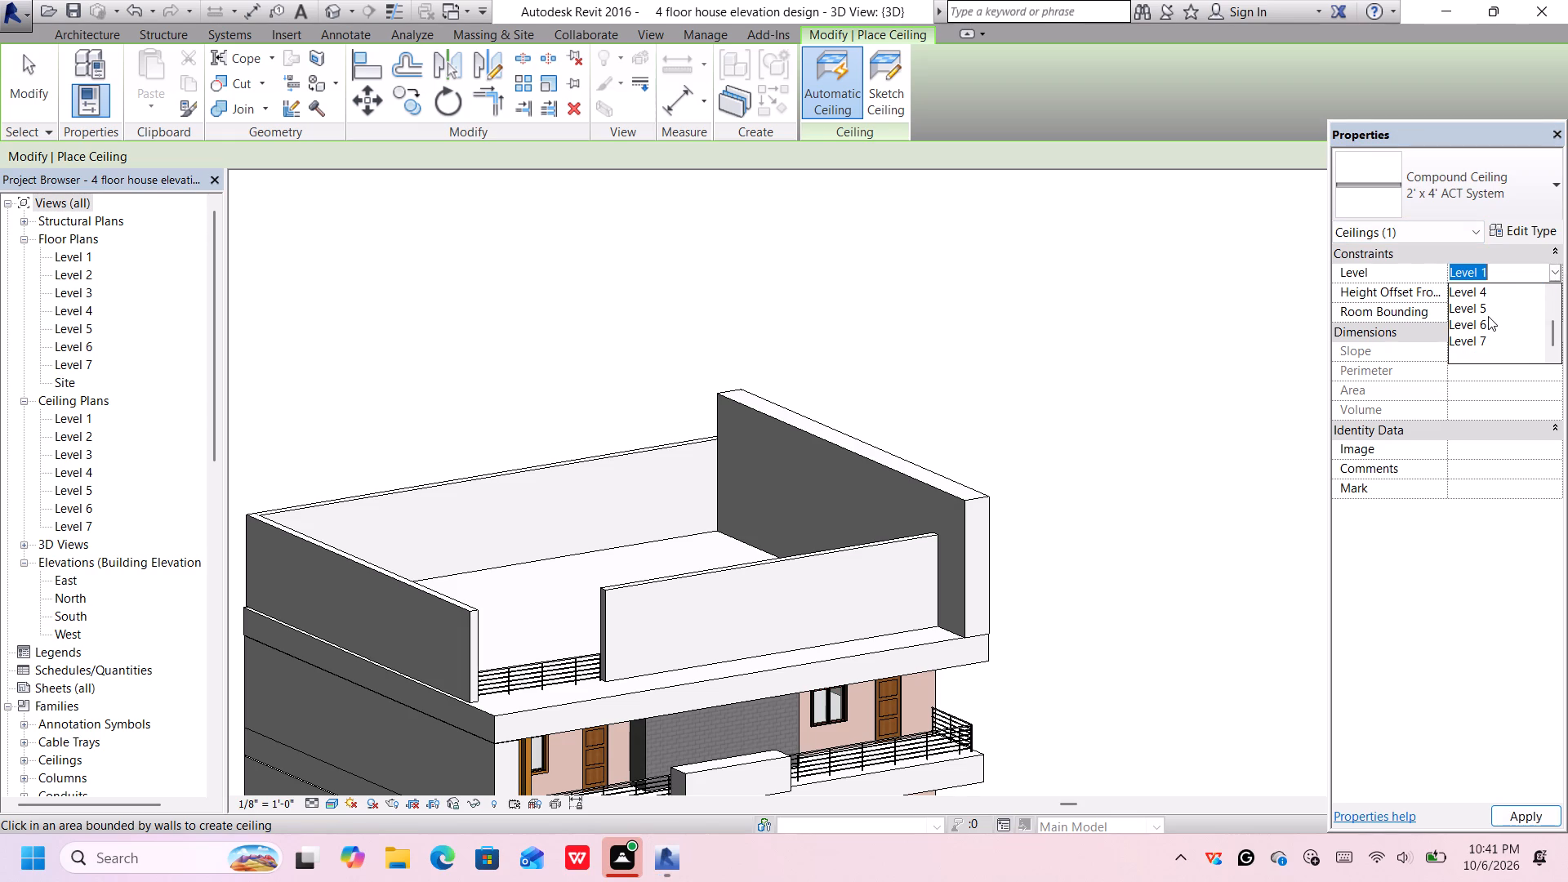
pyautogui.click(1487, 316)
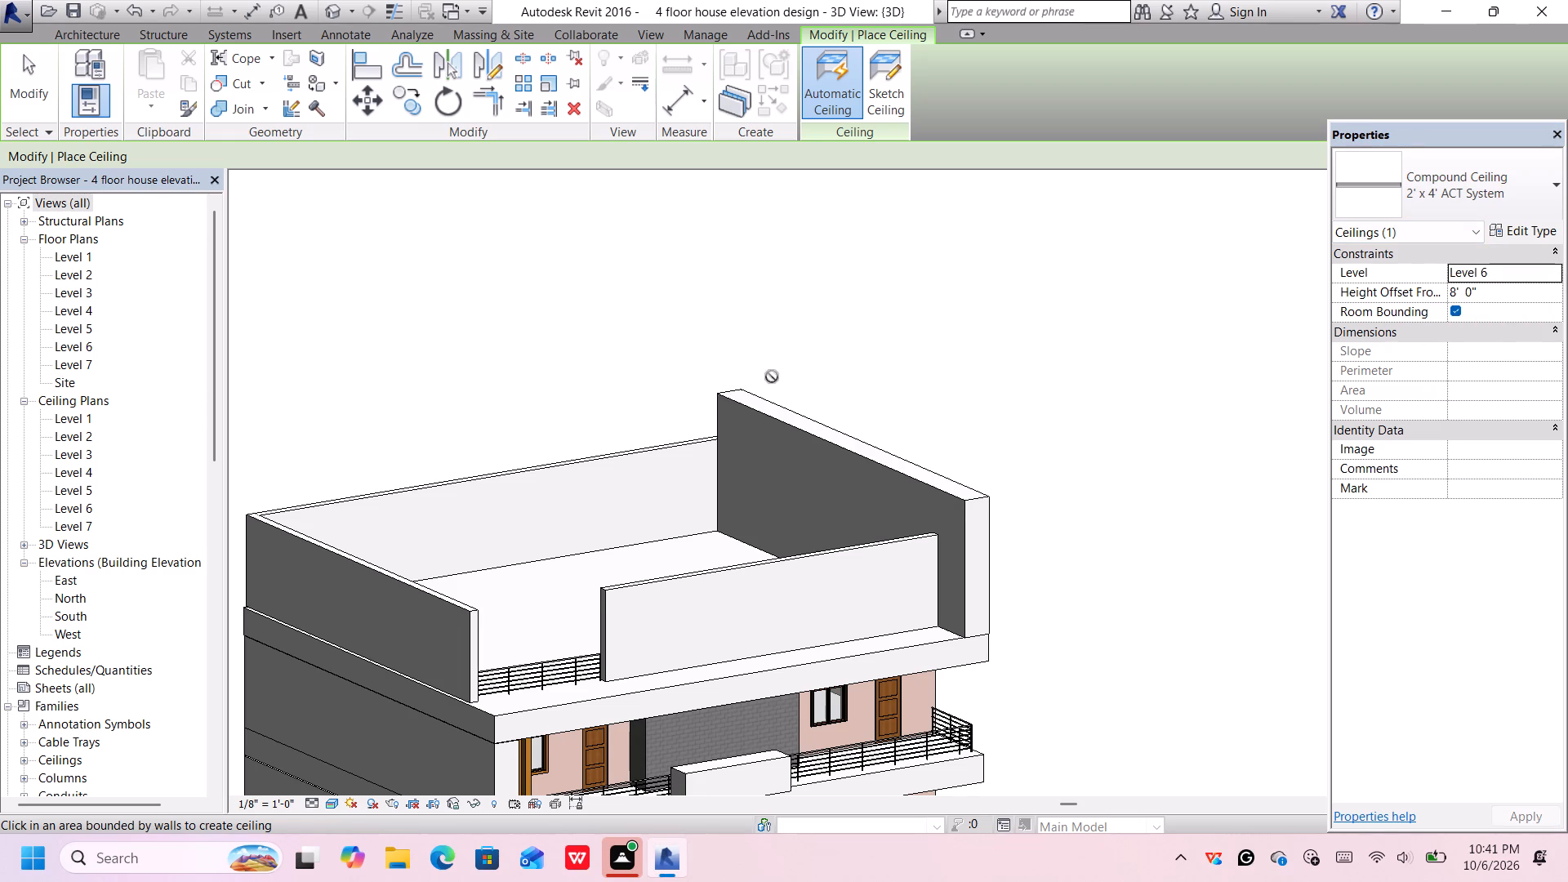
pyautogui.moveTo(772, 376); pyautogui.dragTo(777, 311, button='middle')
pyautogui.press('space')
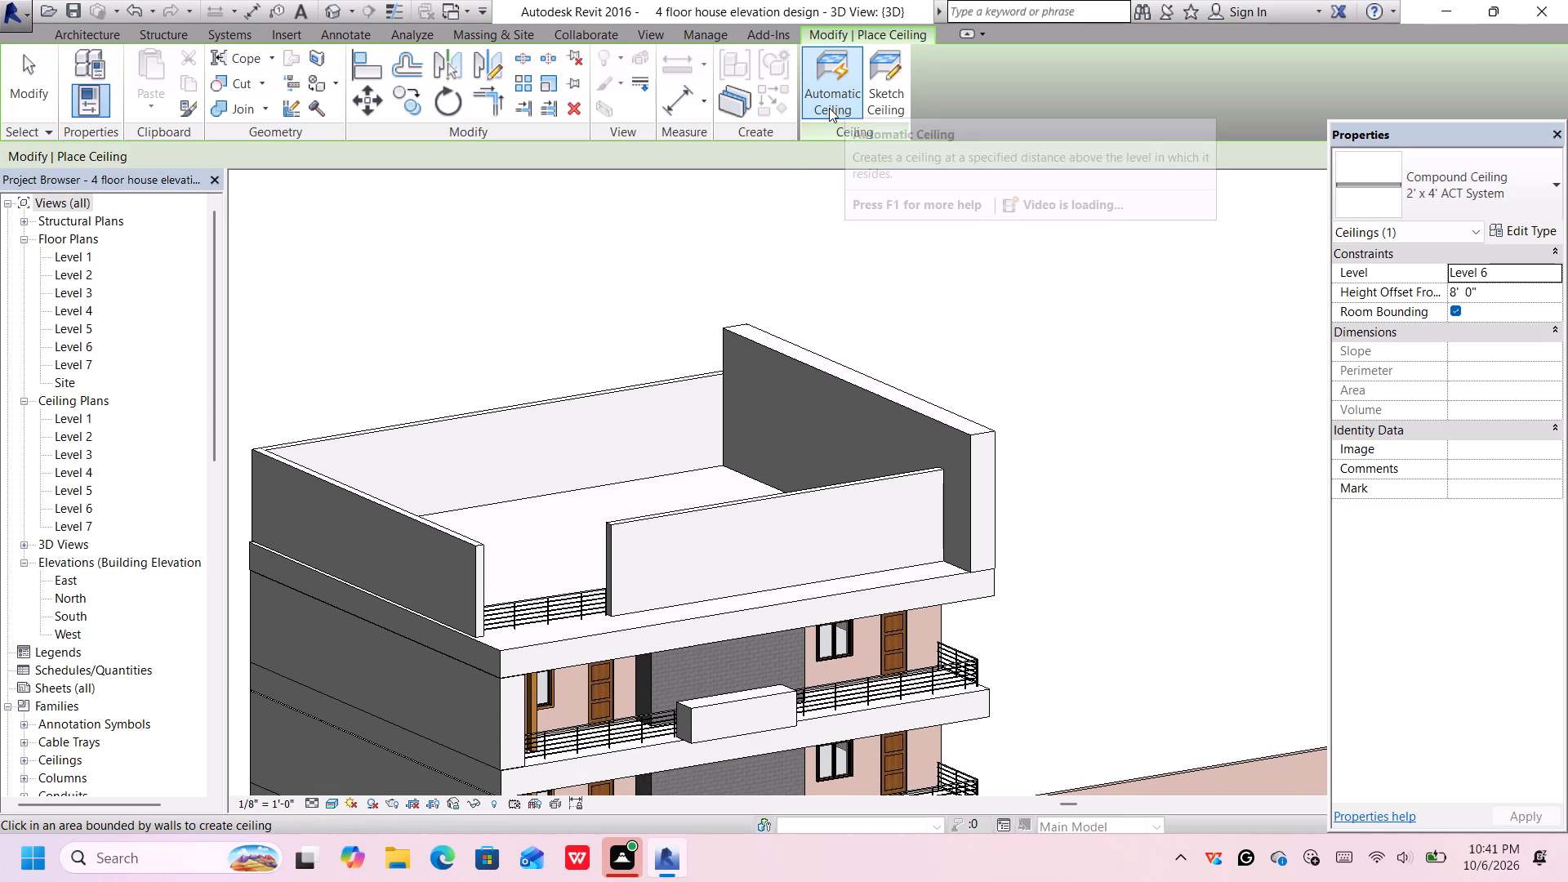
pyautogui.click(893, 86)
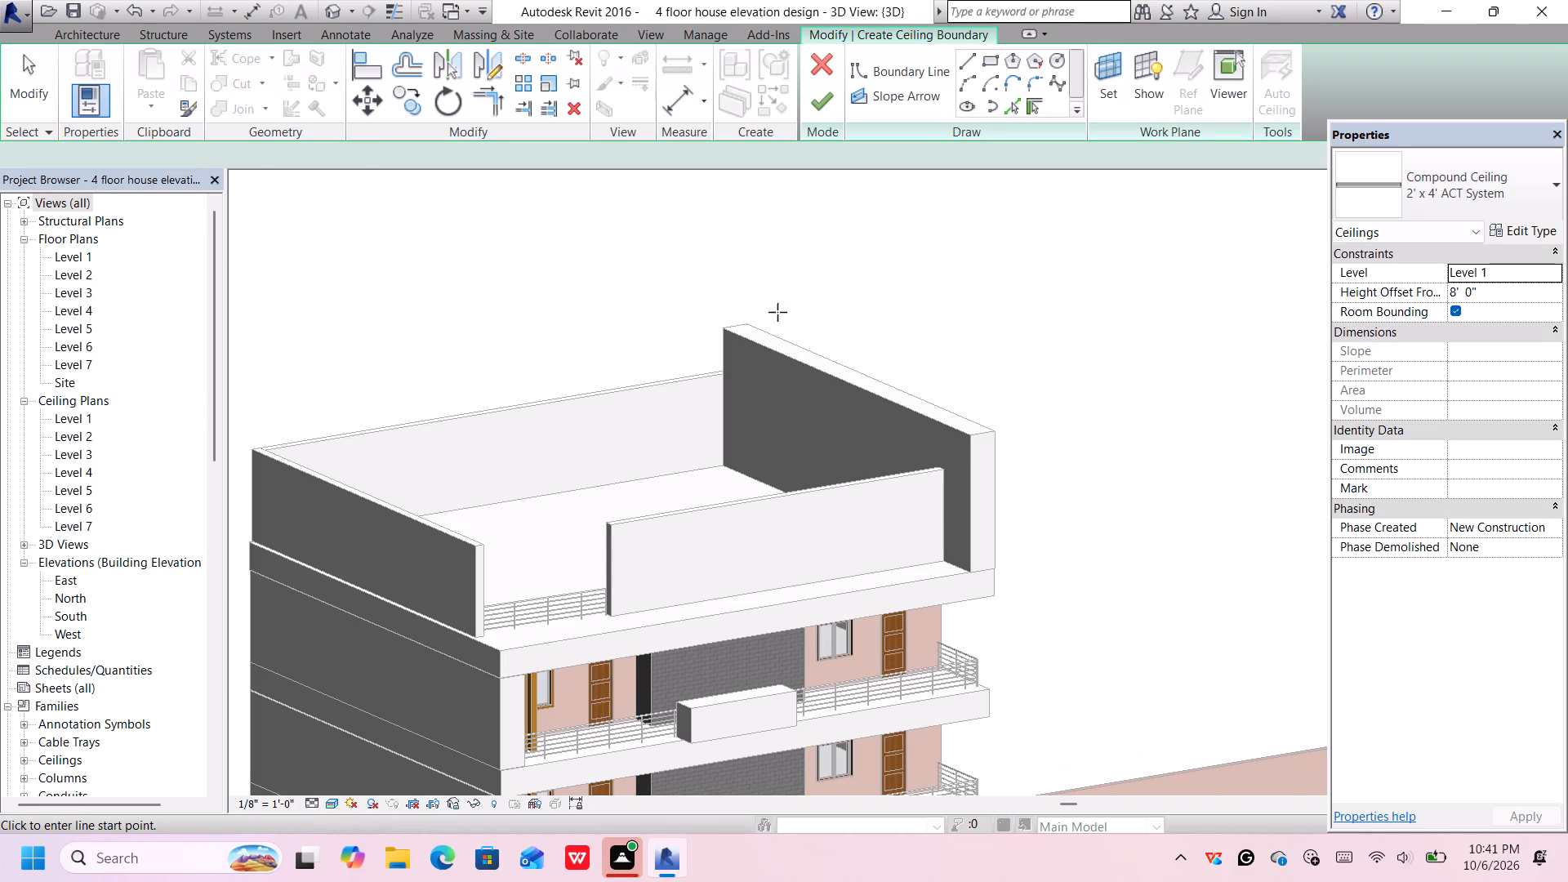
pyautogui.click(987, 51)
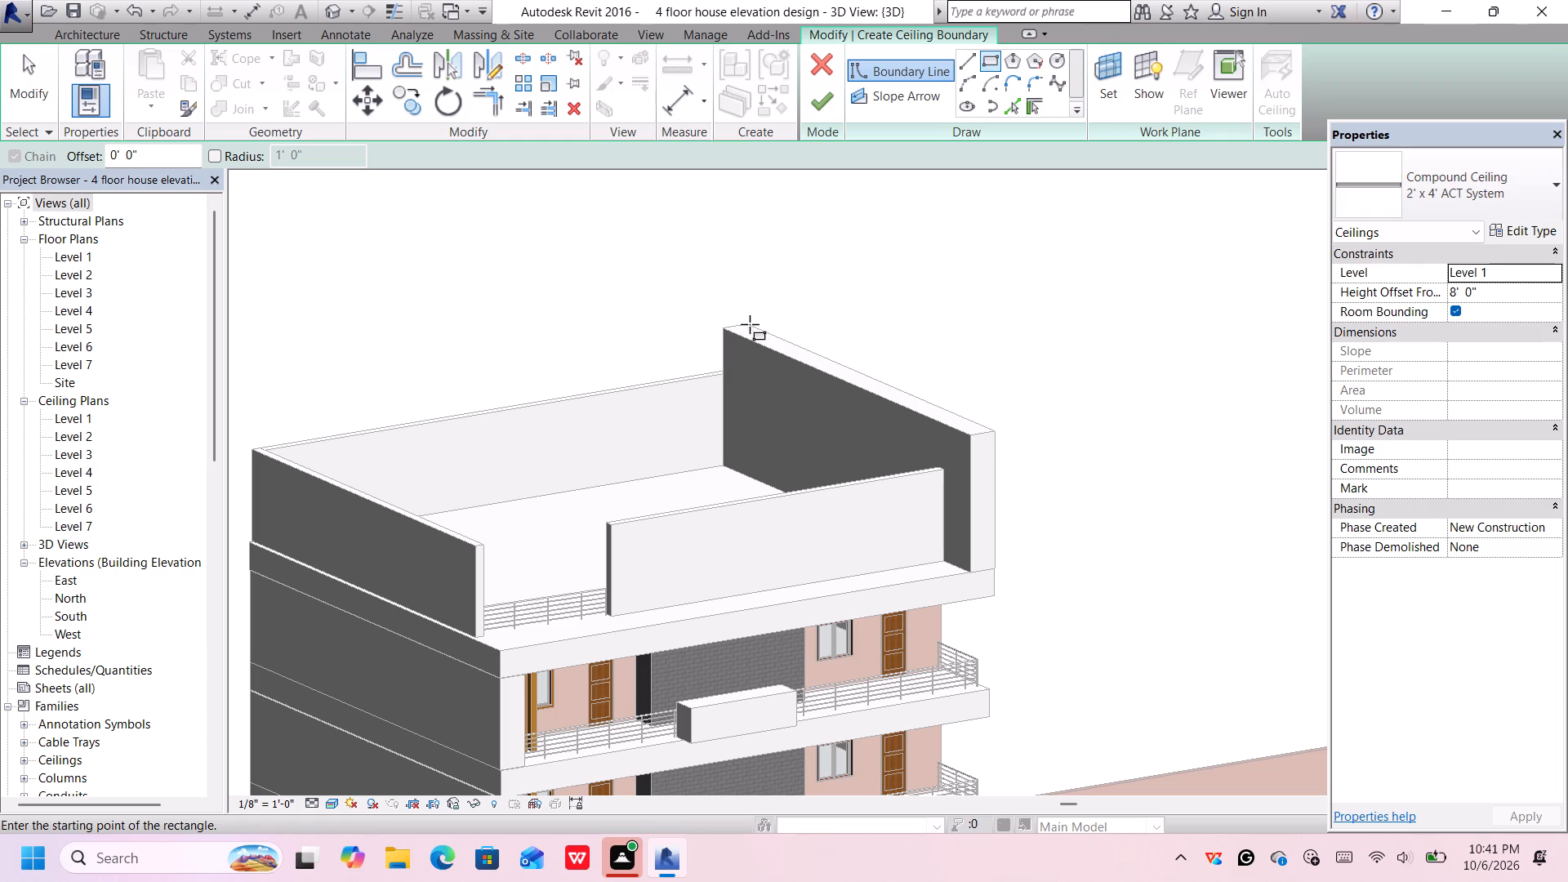
# Switch the 3D view to Top and float the Properties palette clear of the view cube and the roof.
pyautogui.scroll(3, 752, 329)
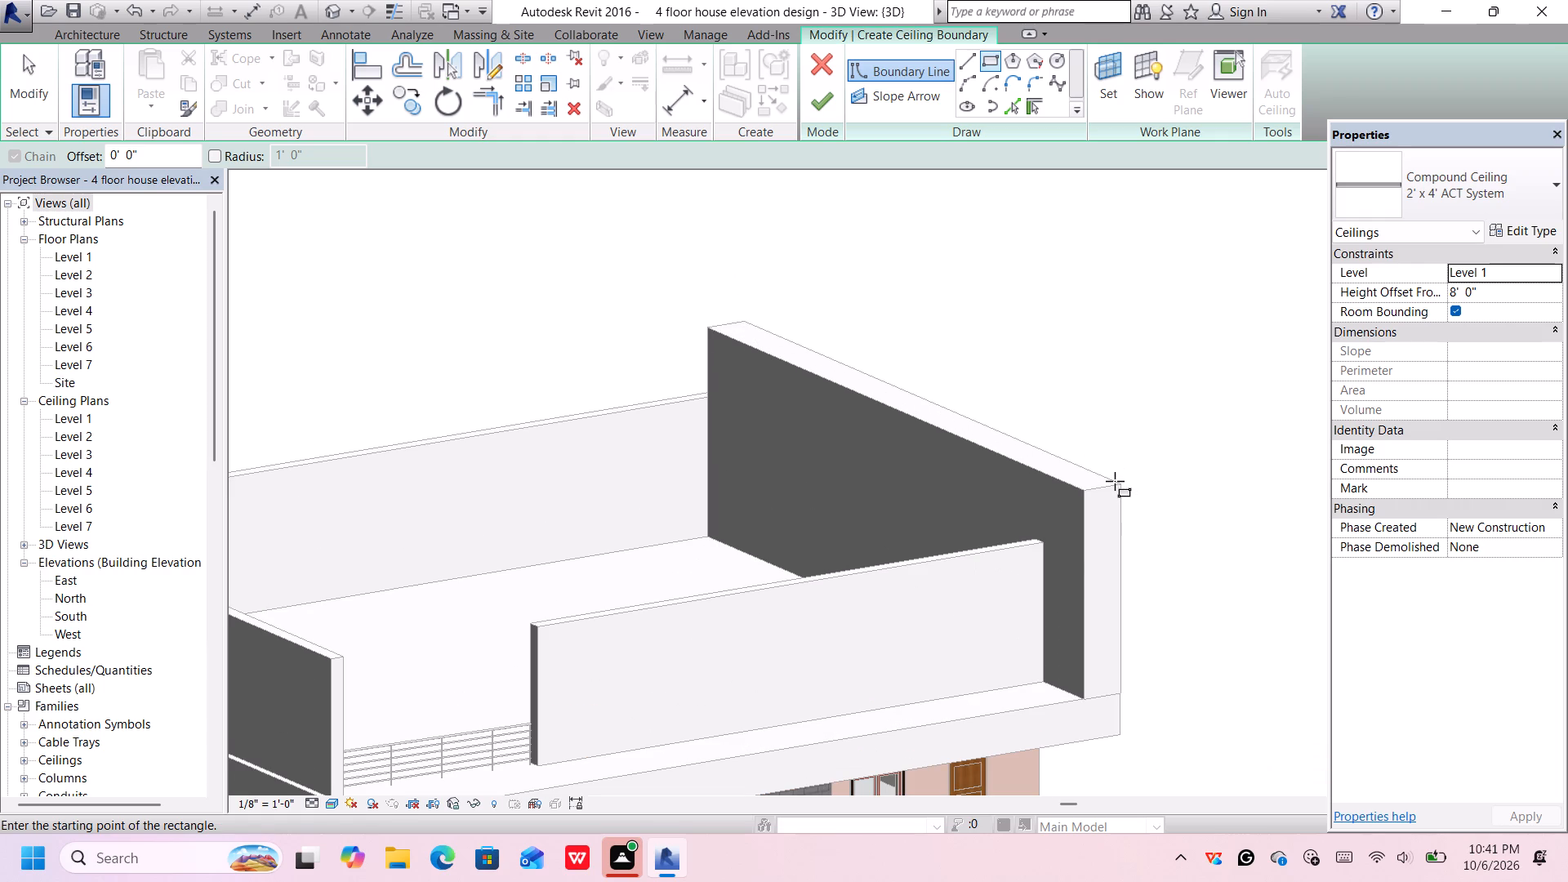
pyautogui.scroll(4, 751, 318)
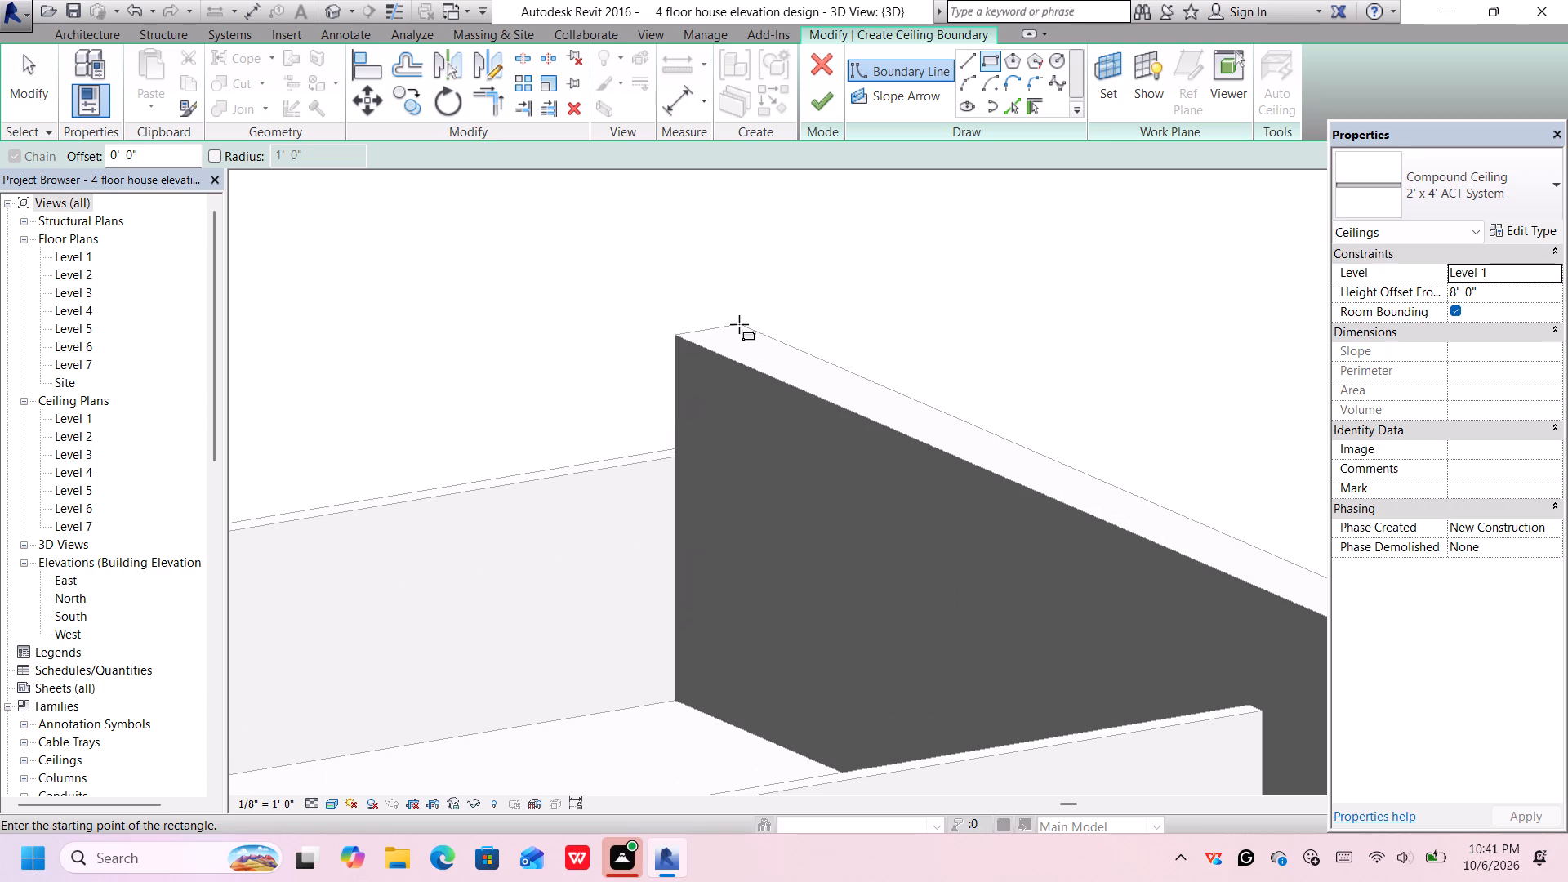
pyautogui.scroll(-5, 737, 323)
pyautogui.moveTo(738, 319); pyautogui.dragTo(735, 302, button='middle')
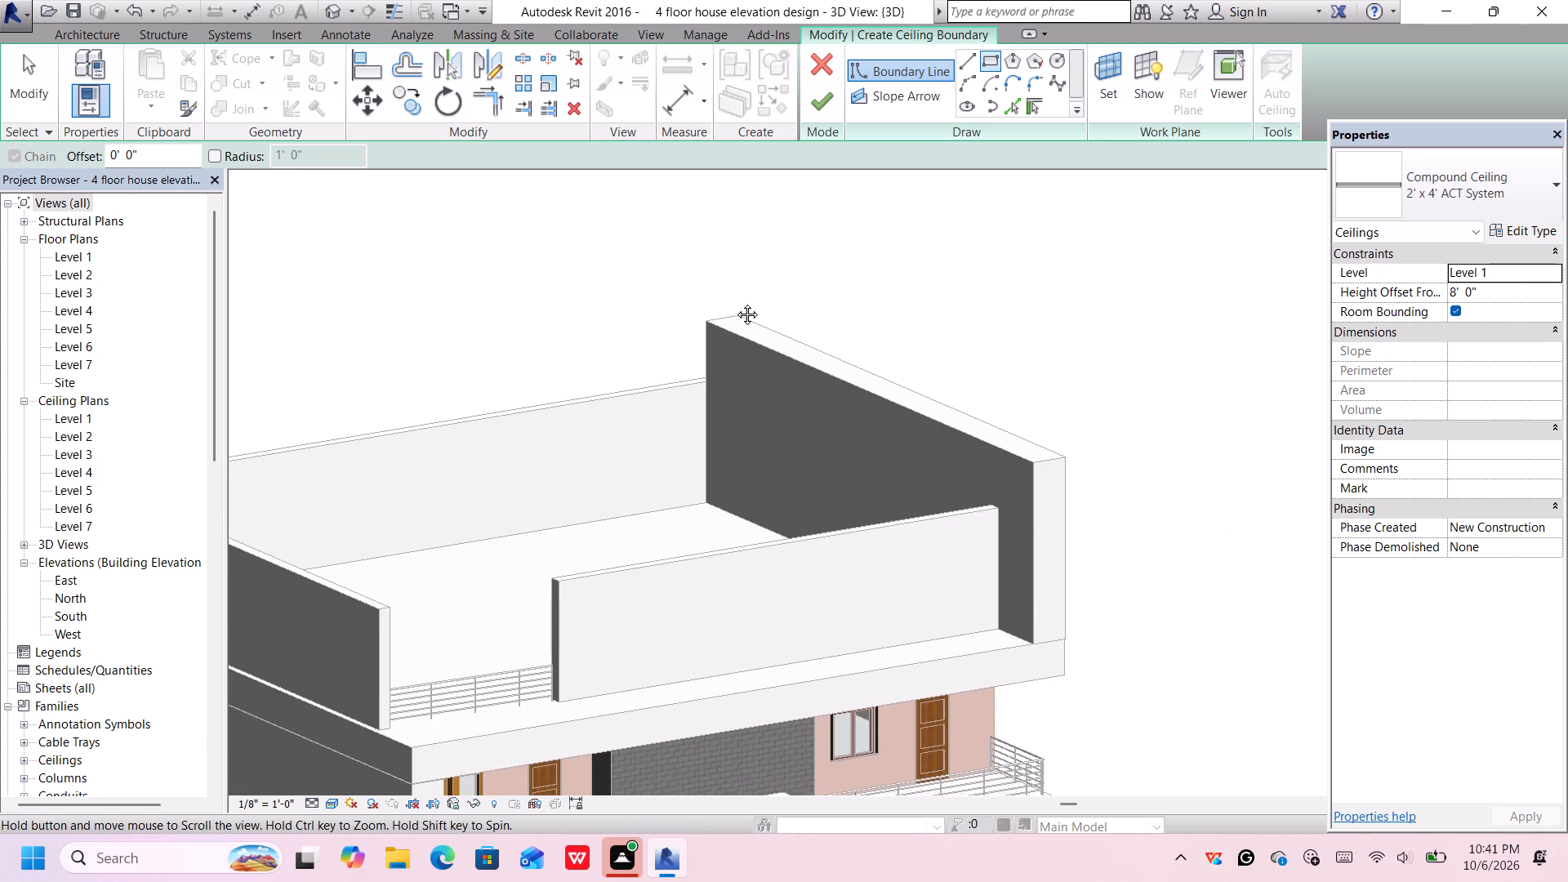
pyautogui.moveTo(735, 302); pyautogui.dragTo(724, 259, button='middle')
pyautogui.keyDown('shift'); pyautogui.moveTo(724, 274); pyautogui.dragTo(728, 296, button='middle'); pyautogui.keyUp('shift')
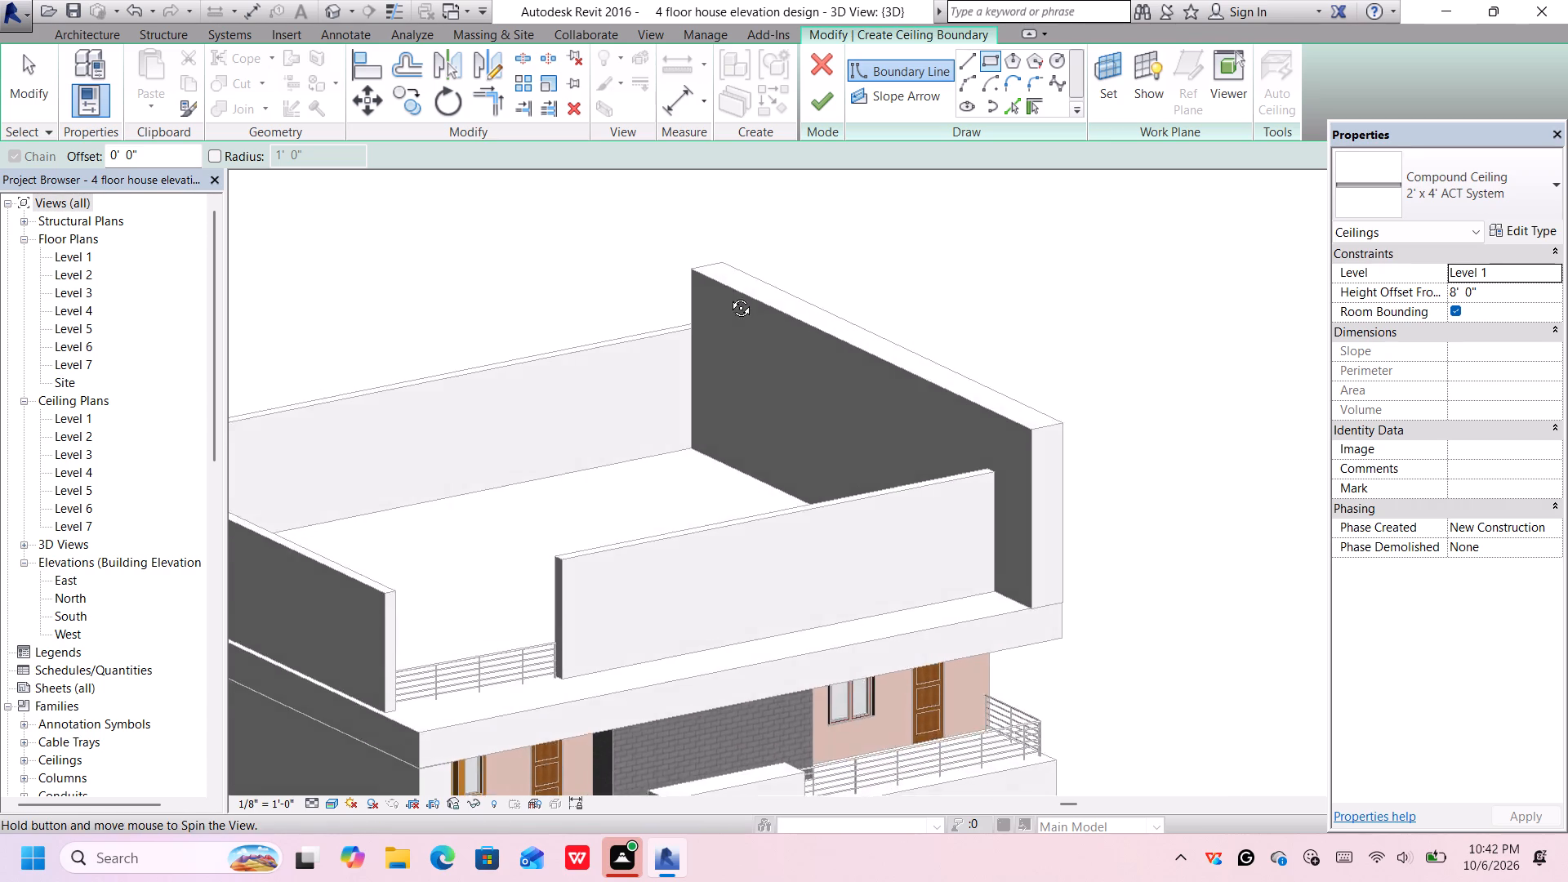
pyautogui.keyDown('shift'); pyautogui.moveTo(728, 296); pyautogui.dragTo(744, 502, button='middle'); pyautogui.keyUp('shift')
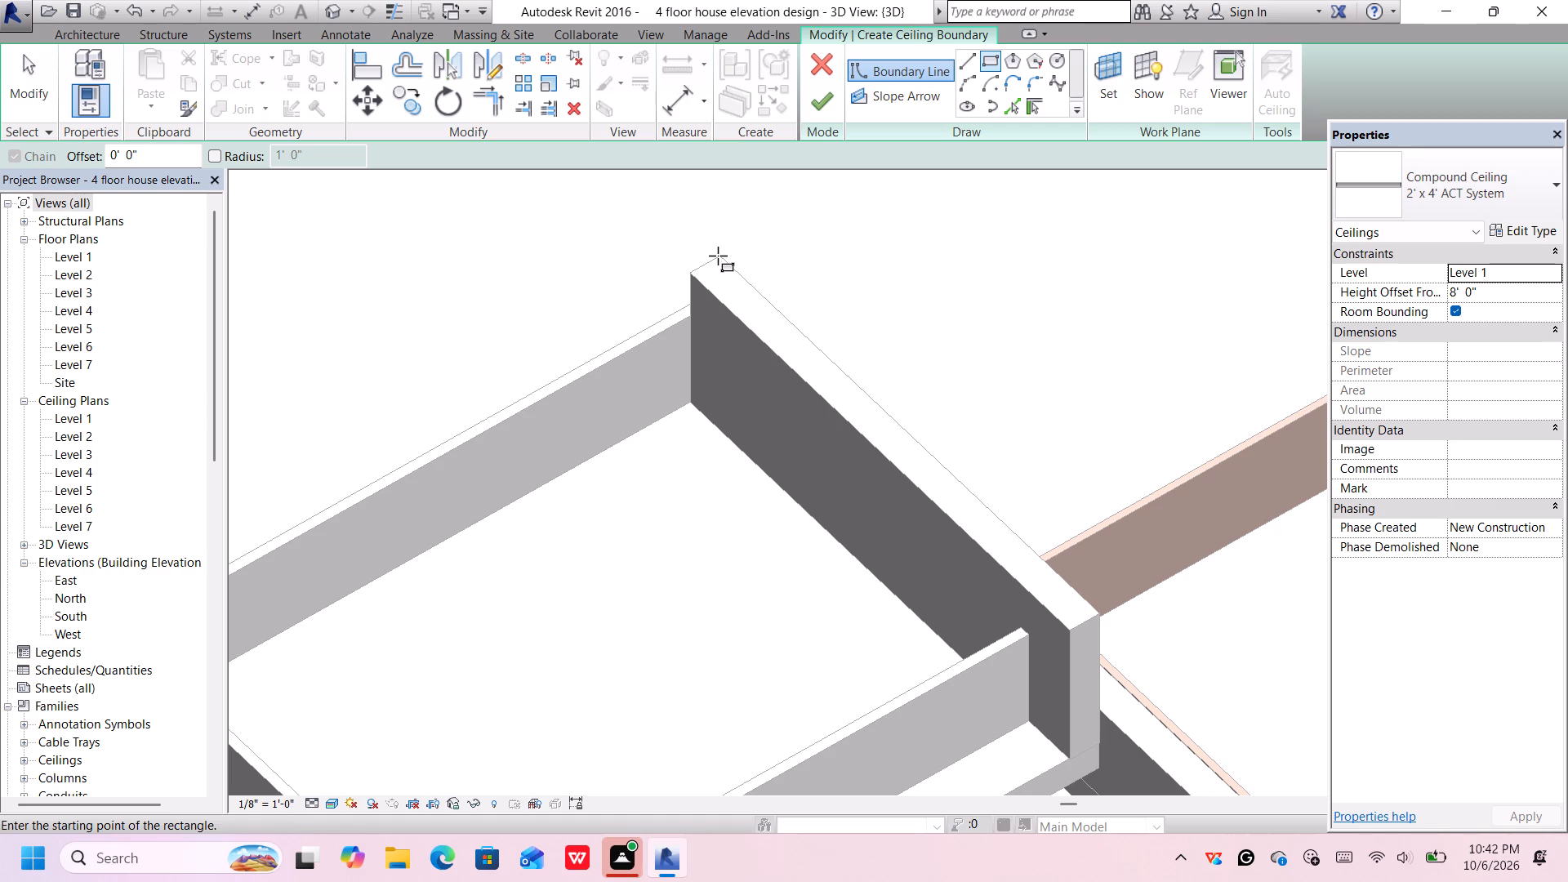
pyautogui.moveTo(718, 256); pyautogui.dragTo(701, 189, button='middle')
pyautogui.scroll(-4, 709, 221)
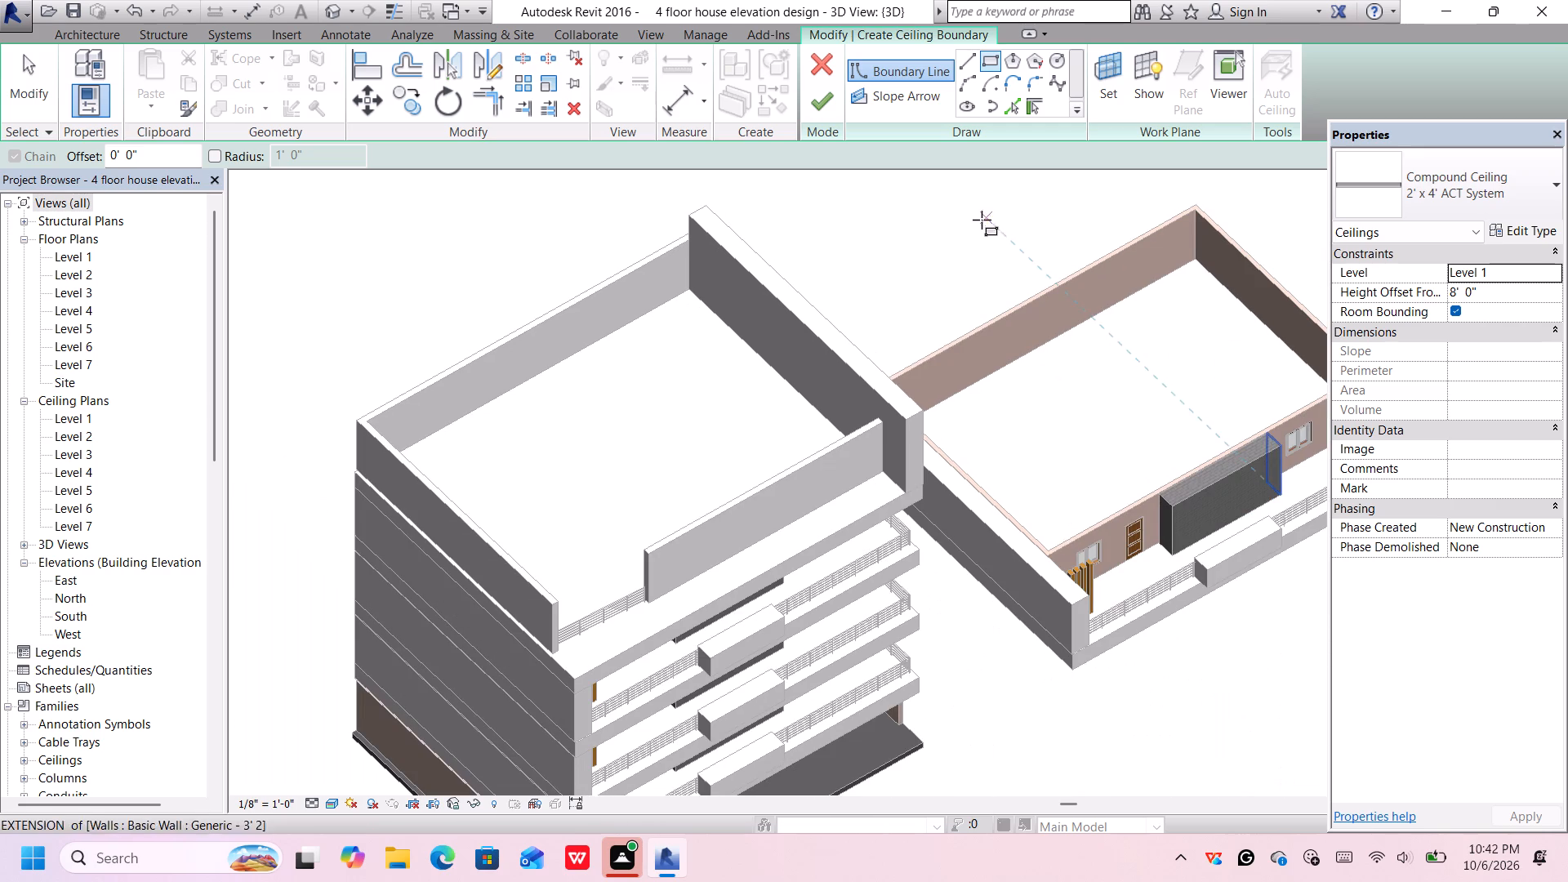
pyautogui.moveTo(1404, 126); pyautogui.dragTo(1267, 159)
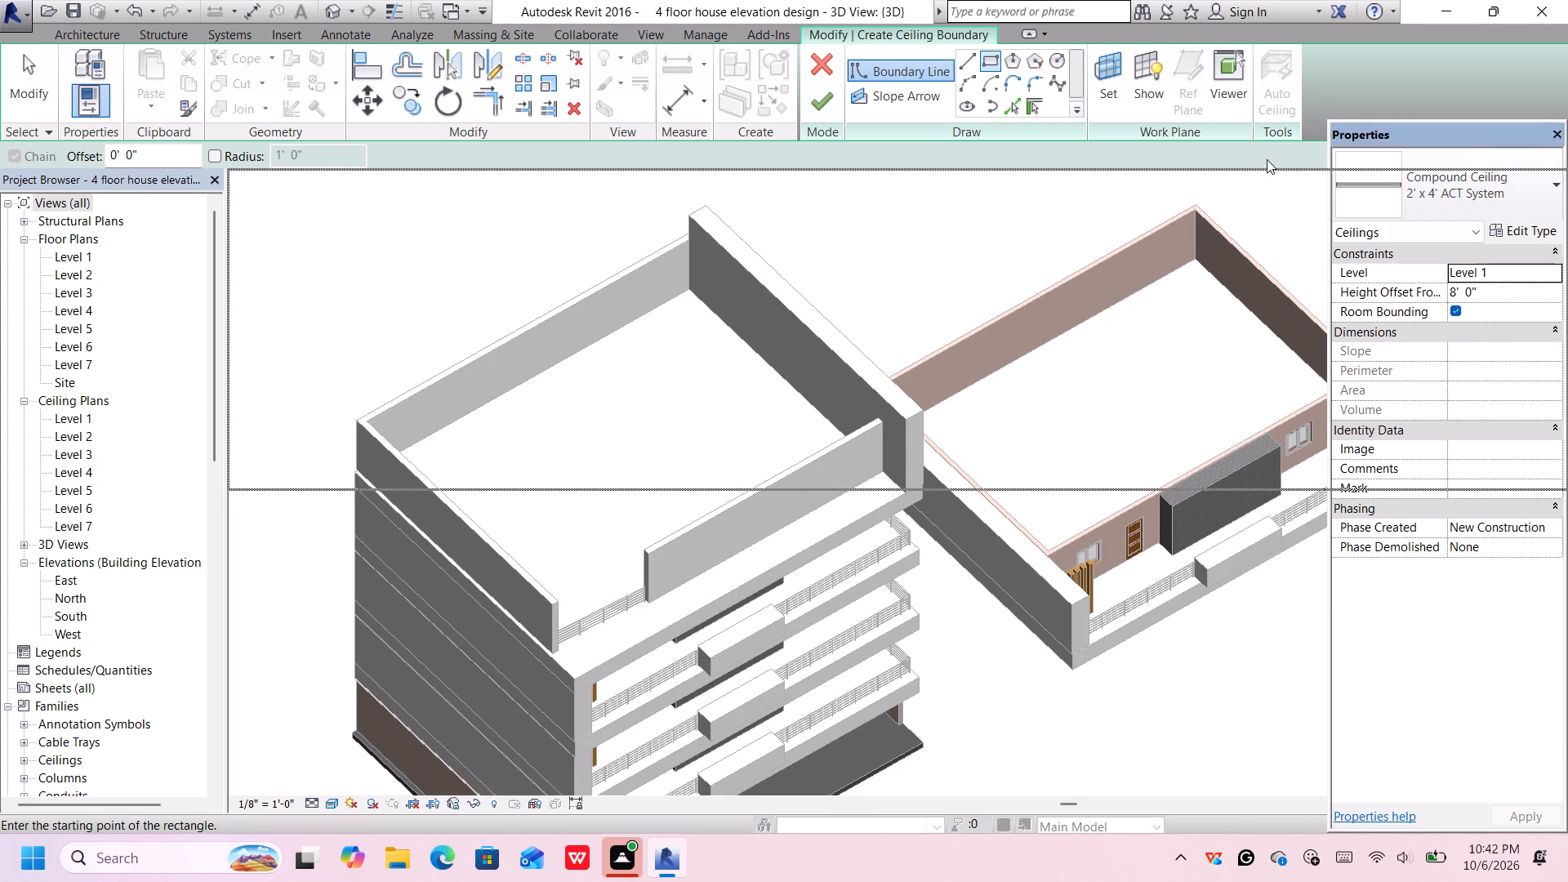
pyautogui.moveTo(1267, 159); pyautogui.dragTo(1230, 162)
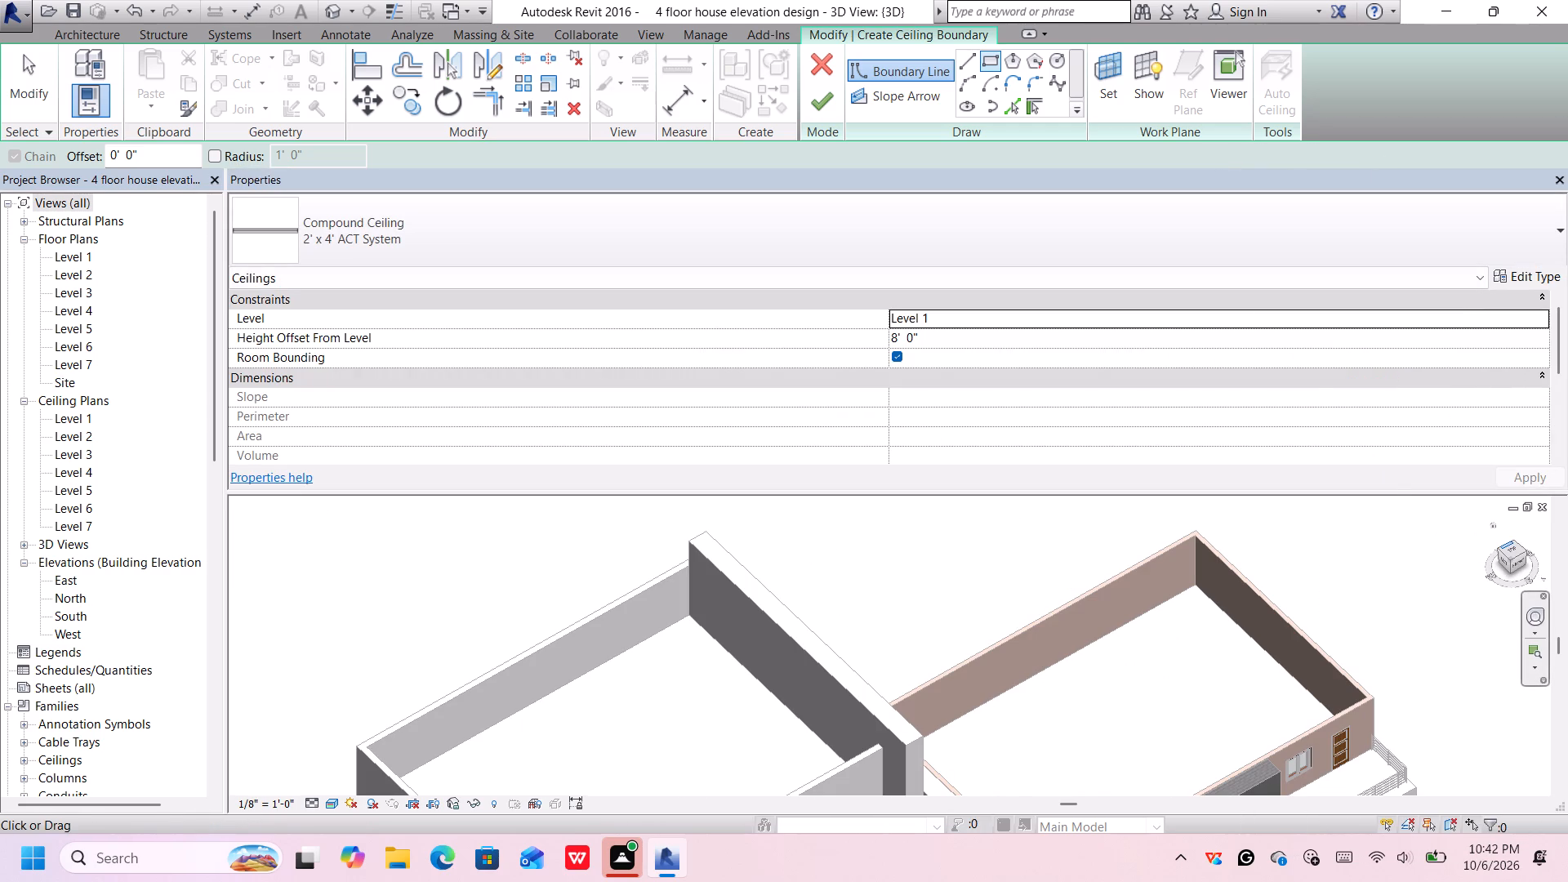
pyautogui.click(1511, 549)
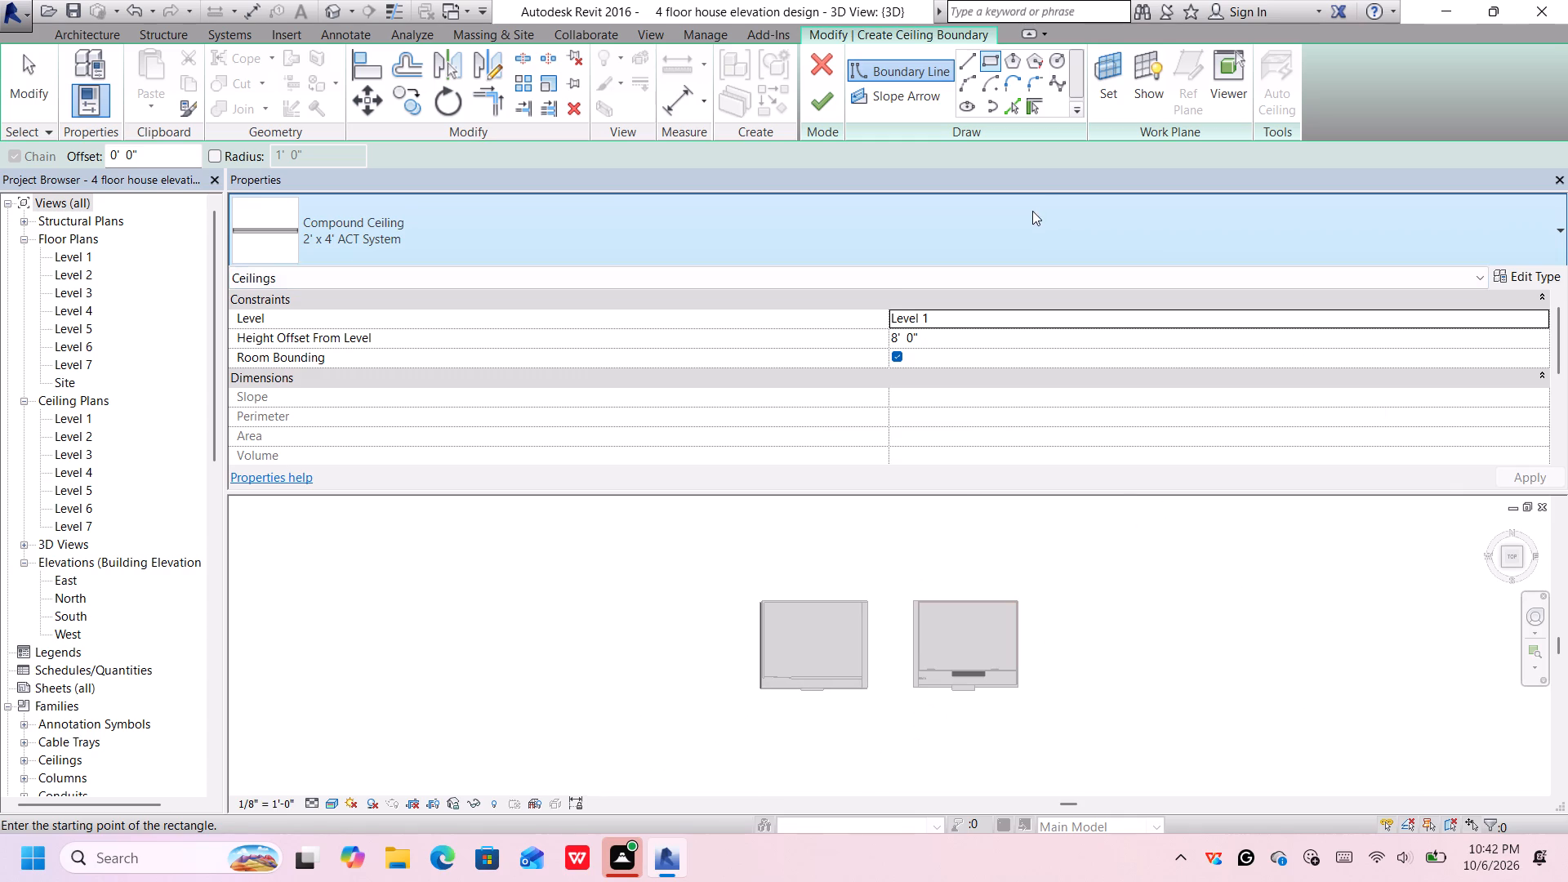
pyautogui.moveTo(1032, 211); pyautogui.dragTo(909, 284)
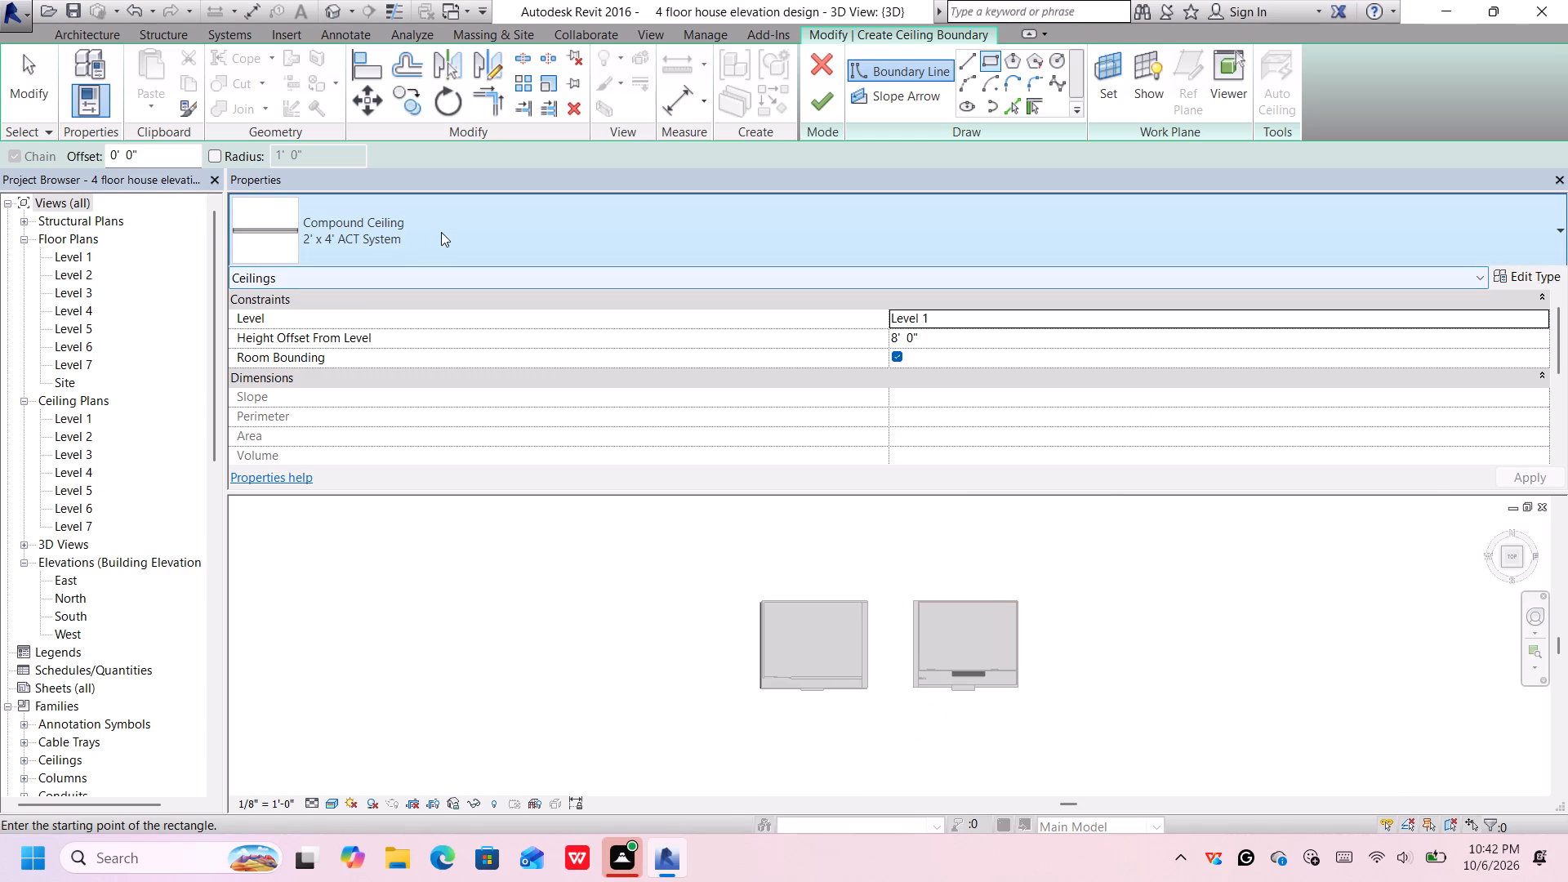
pyautogui.moveTo(443, 232); pyautogui.dragTo(350, 336)
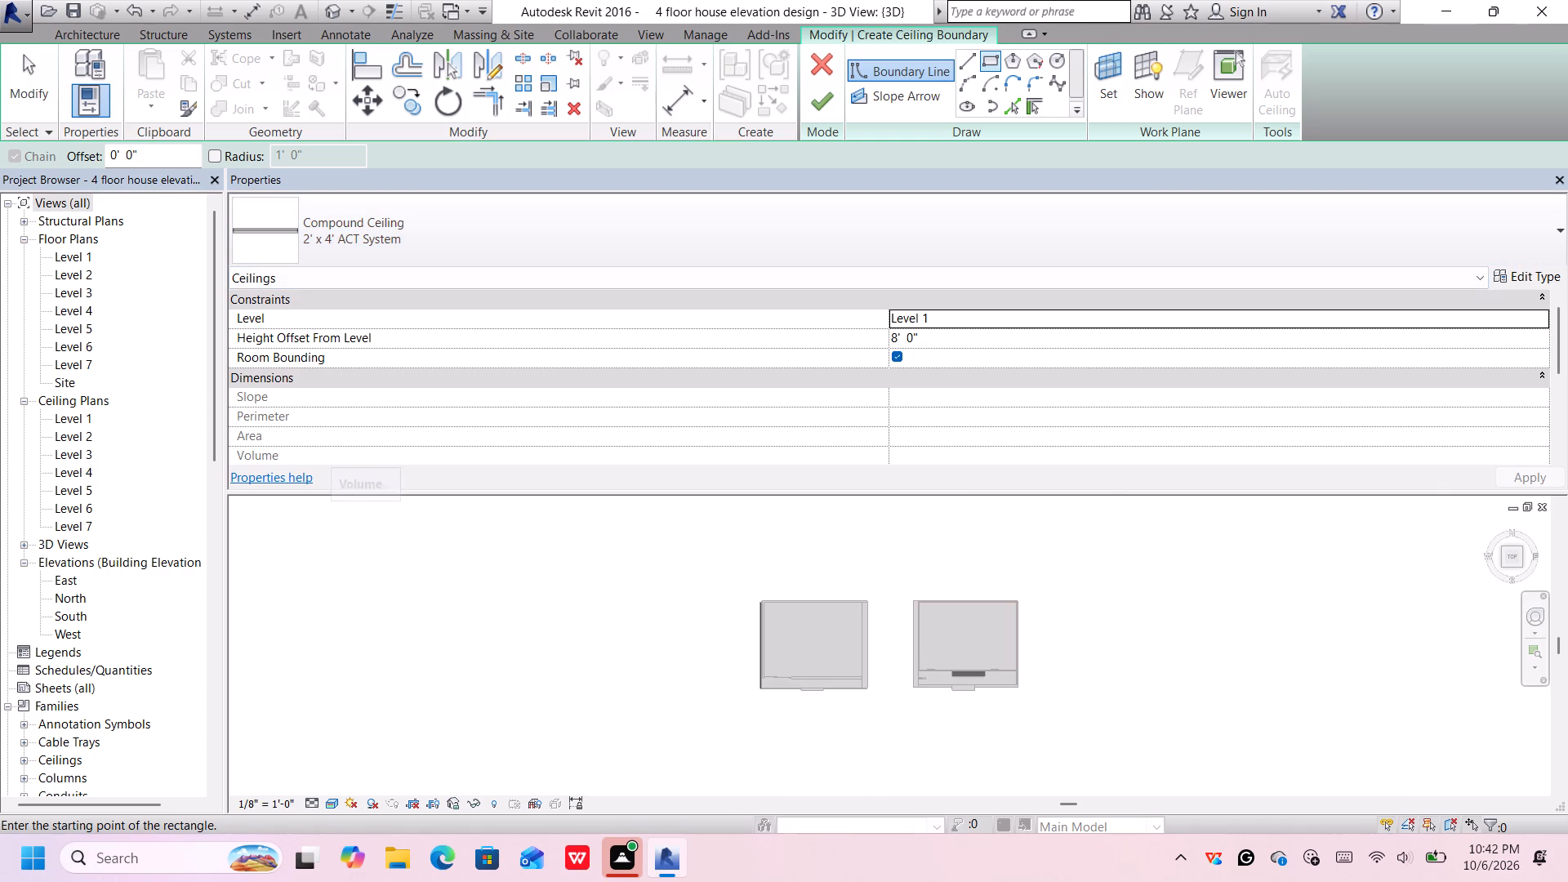
pyautogui.moveTo(423, 492); pyautogui.dragTo(485, 354)
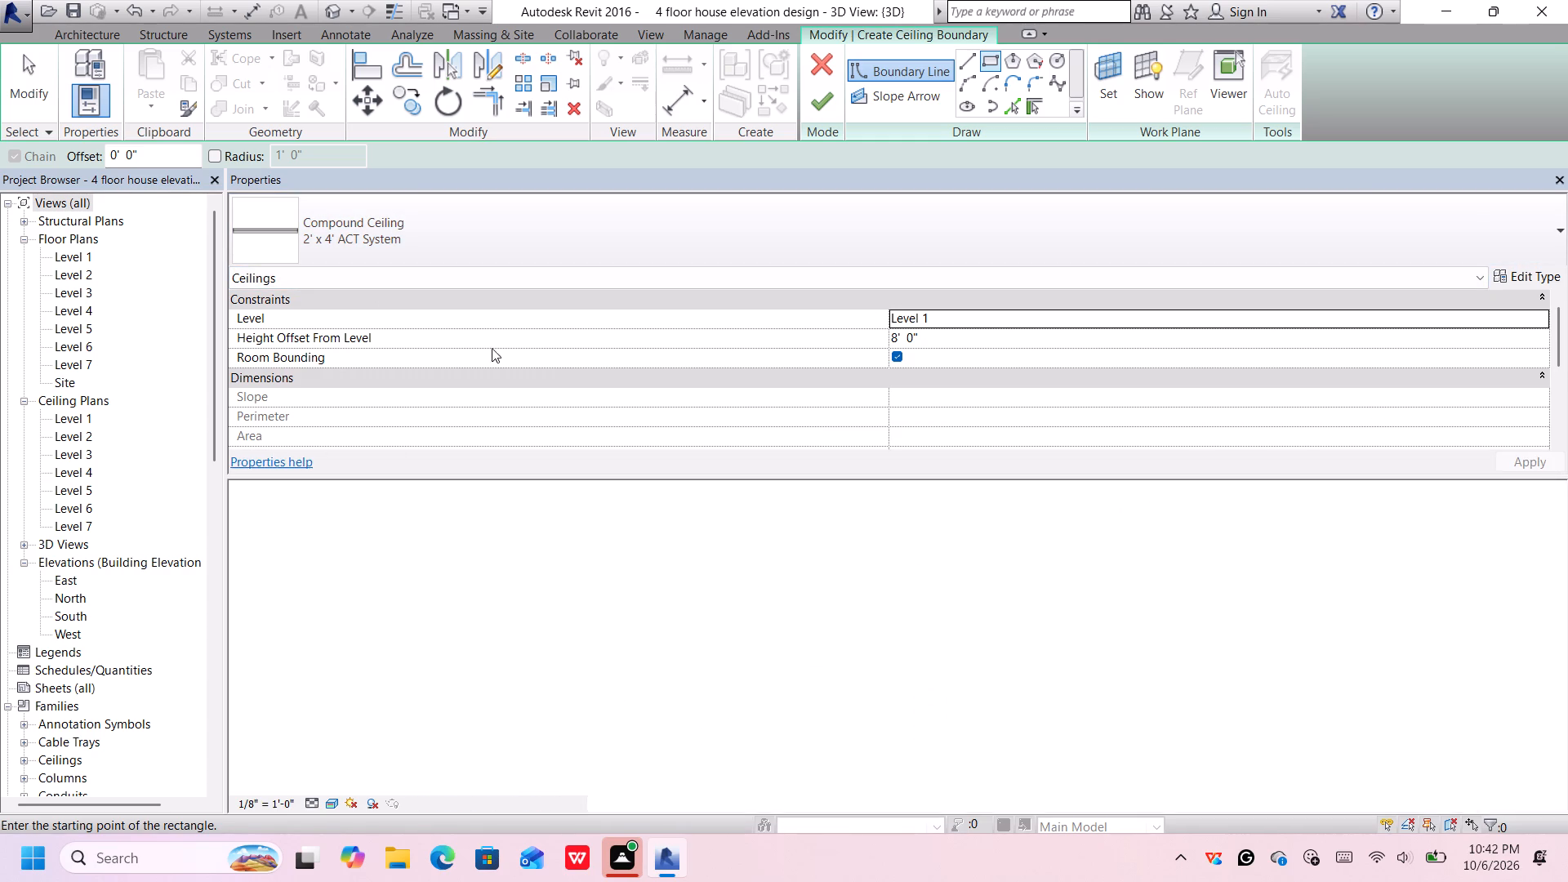
pyautogui.moveTo(694, 212); pyautogui.dragTo(596, 331)
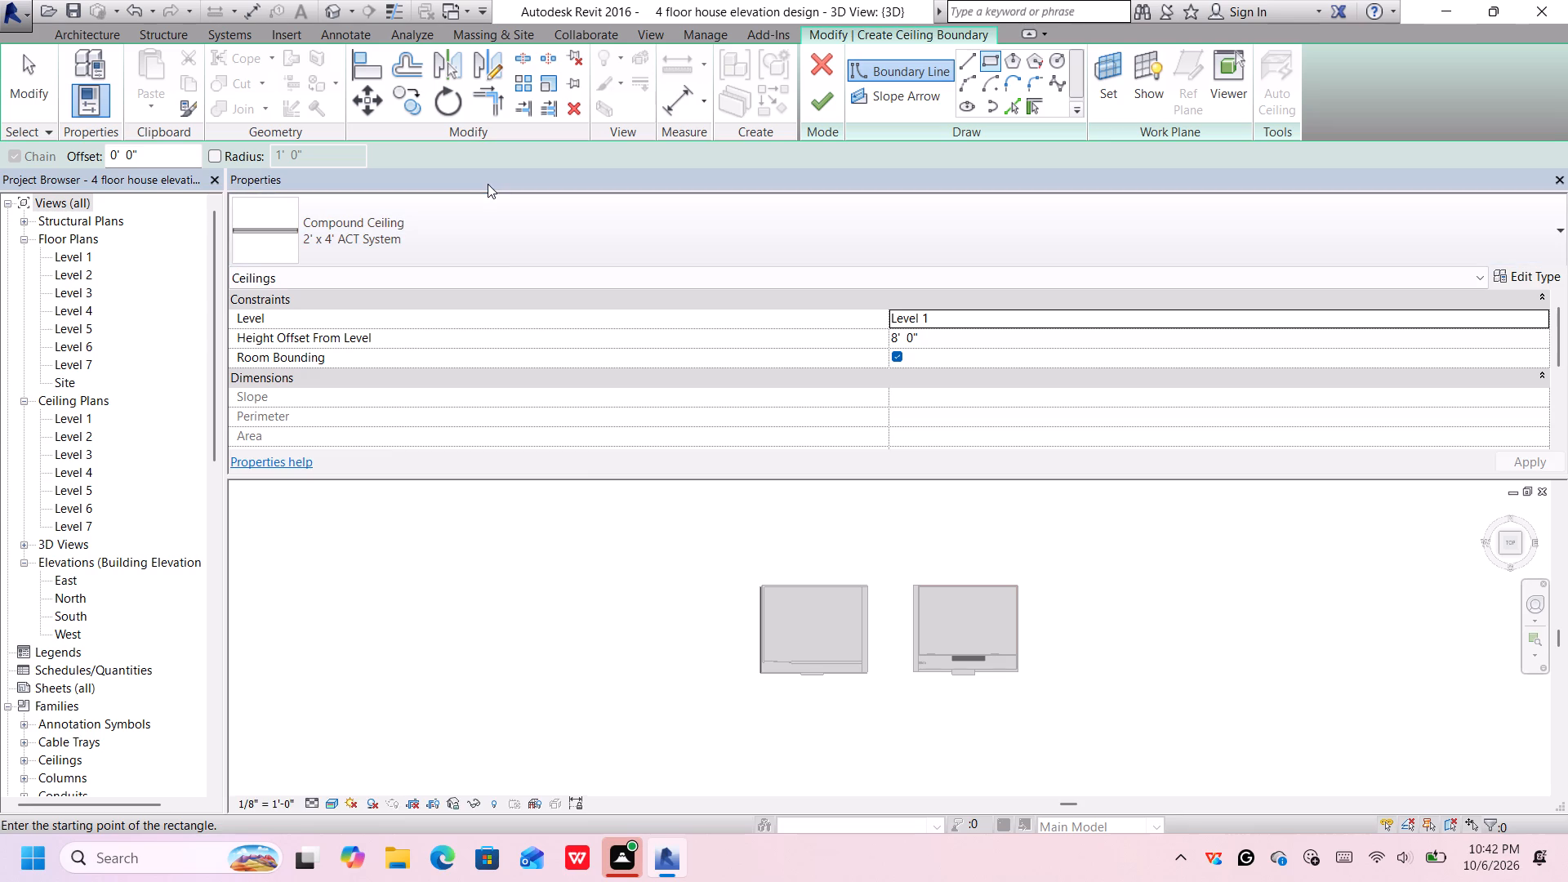
pyautogui.moveTo(488, 184); pyautogui.dragTo(297, 249)
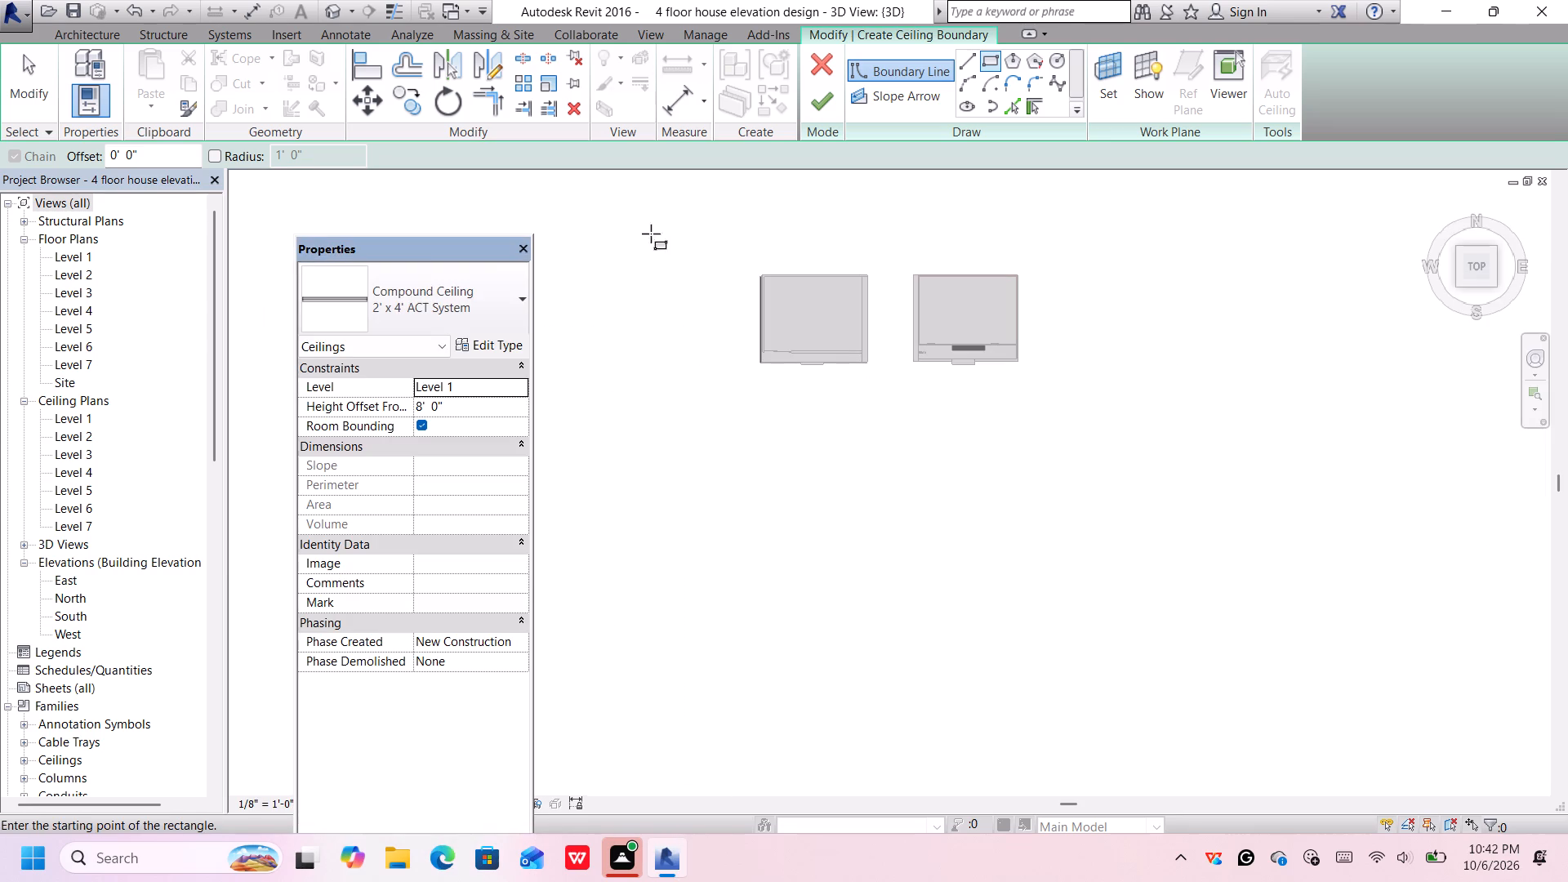
# Sketch the rectangular ceiling boundary about 50' 1" deep, from the thick side wall's rear outer corner to the front projection's midpoint, and finish the ceiling.
pyautogui.scroll(-1, 672, 234)
pyautogui.scroll(7, 797, 308)
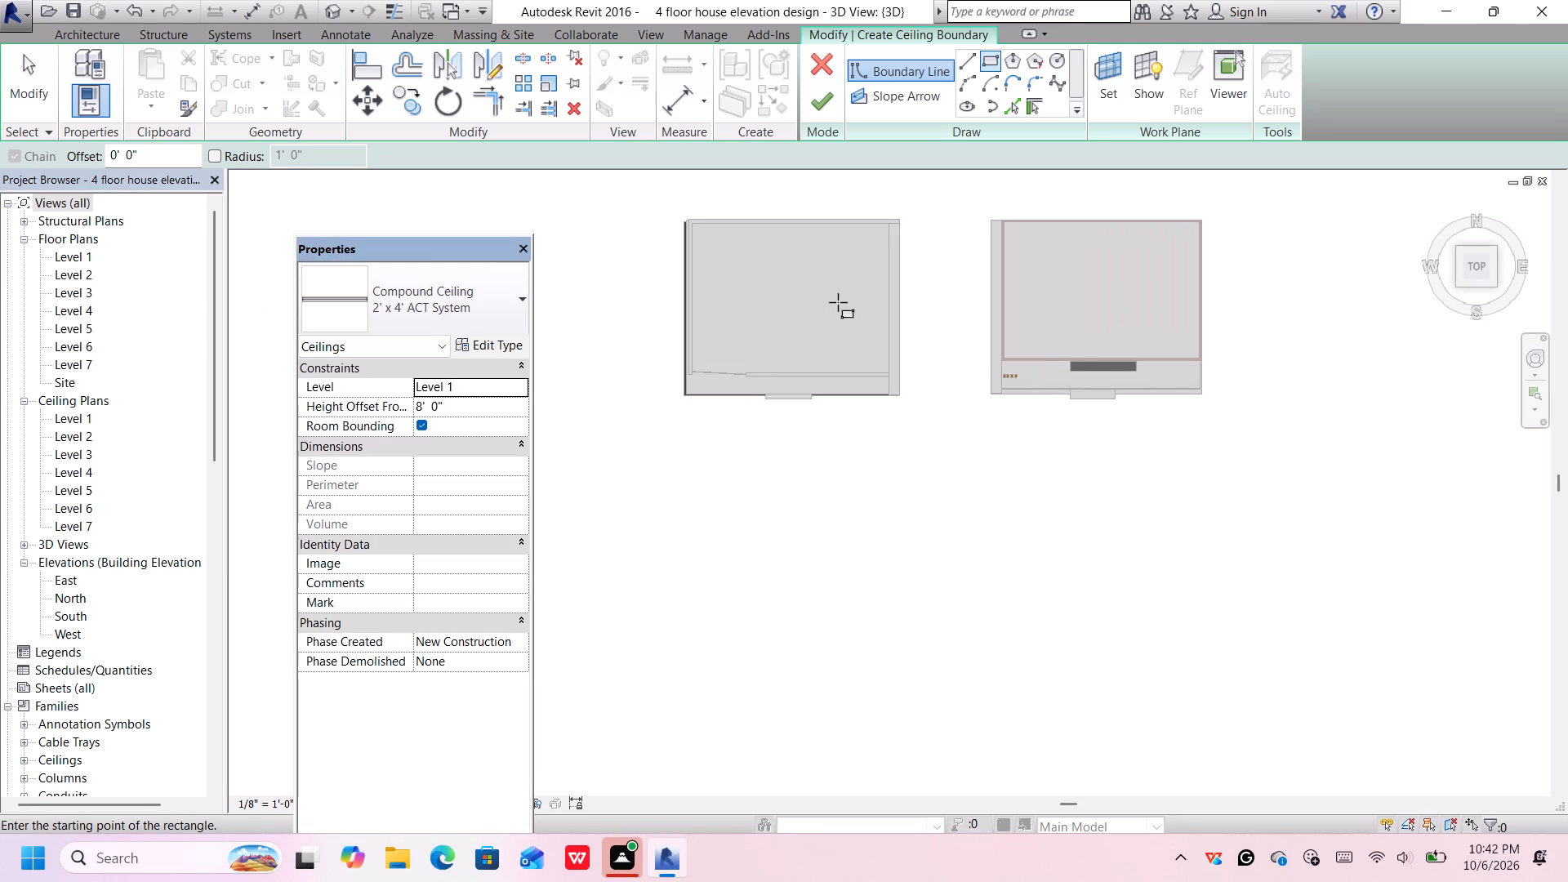
pyautogui.scroll(1, 838, 302)
pyautogui.moveTo(838, 304); pyautogui.dragTo(851, 348, button='middle')
pyautogui.scroll(2, 913, 199)
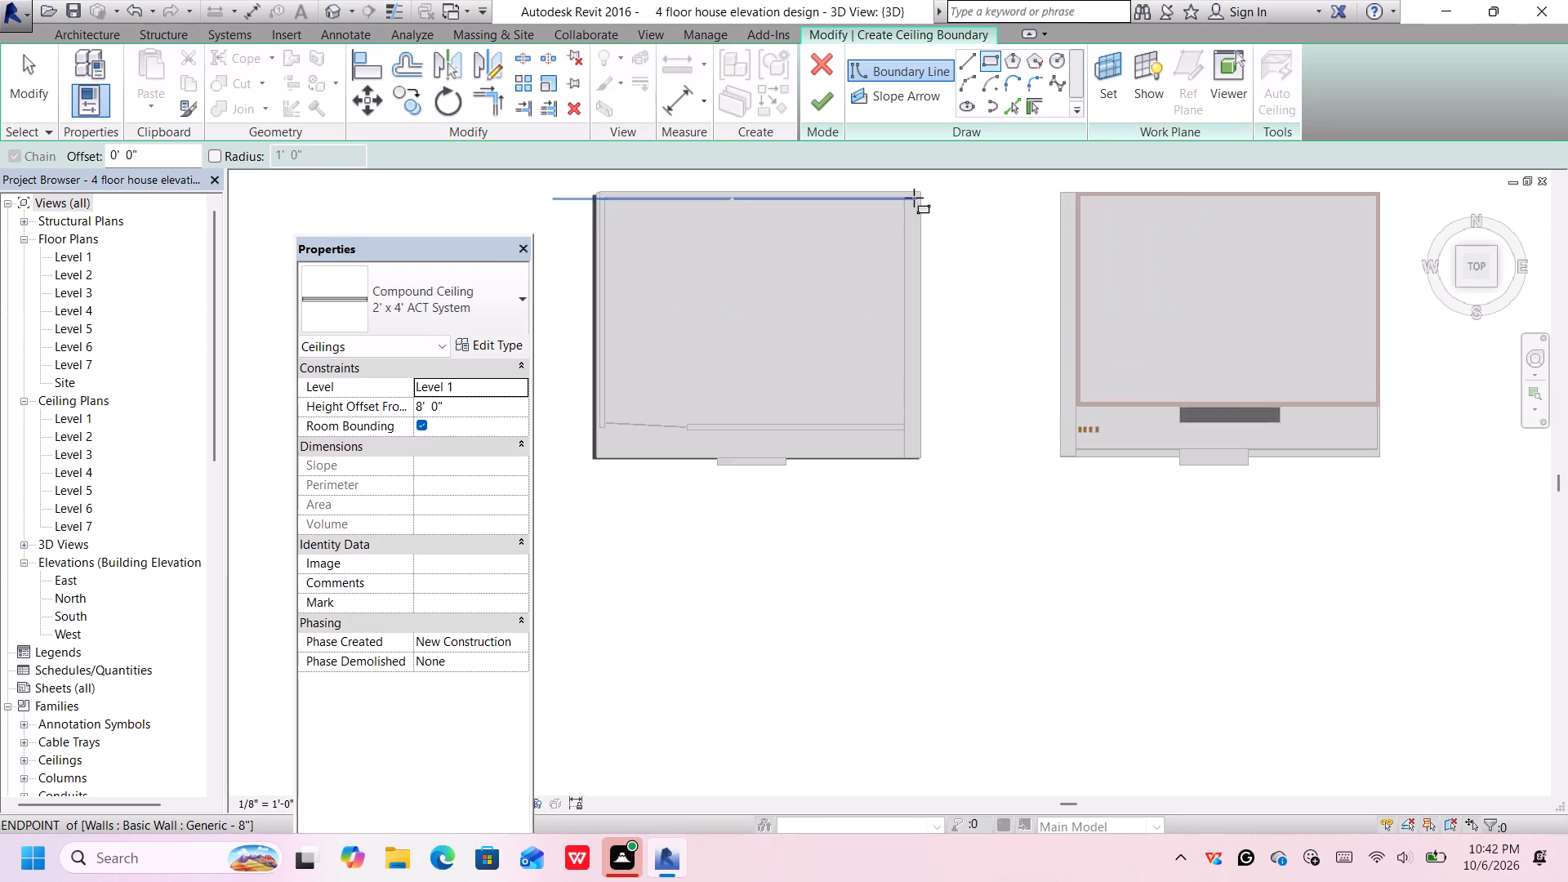
pyautogui.scroll(1, 914, 198)
pyautogui.click(920, 191)
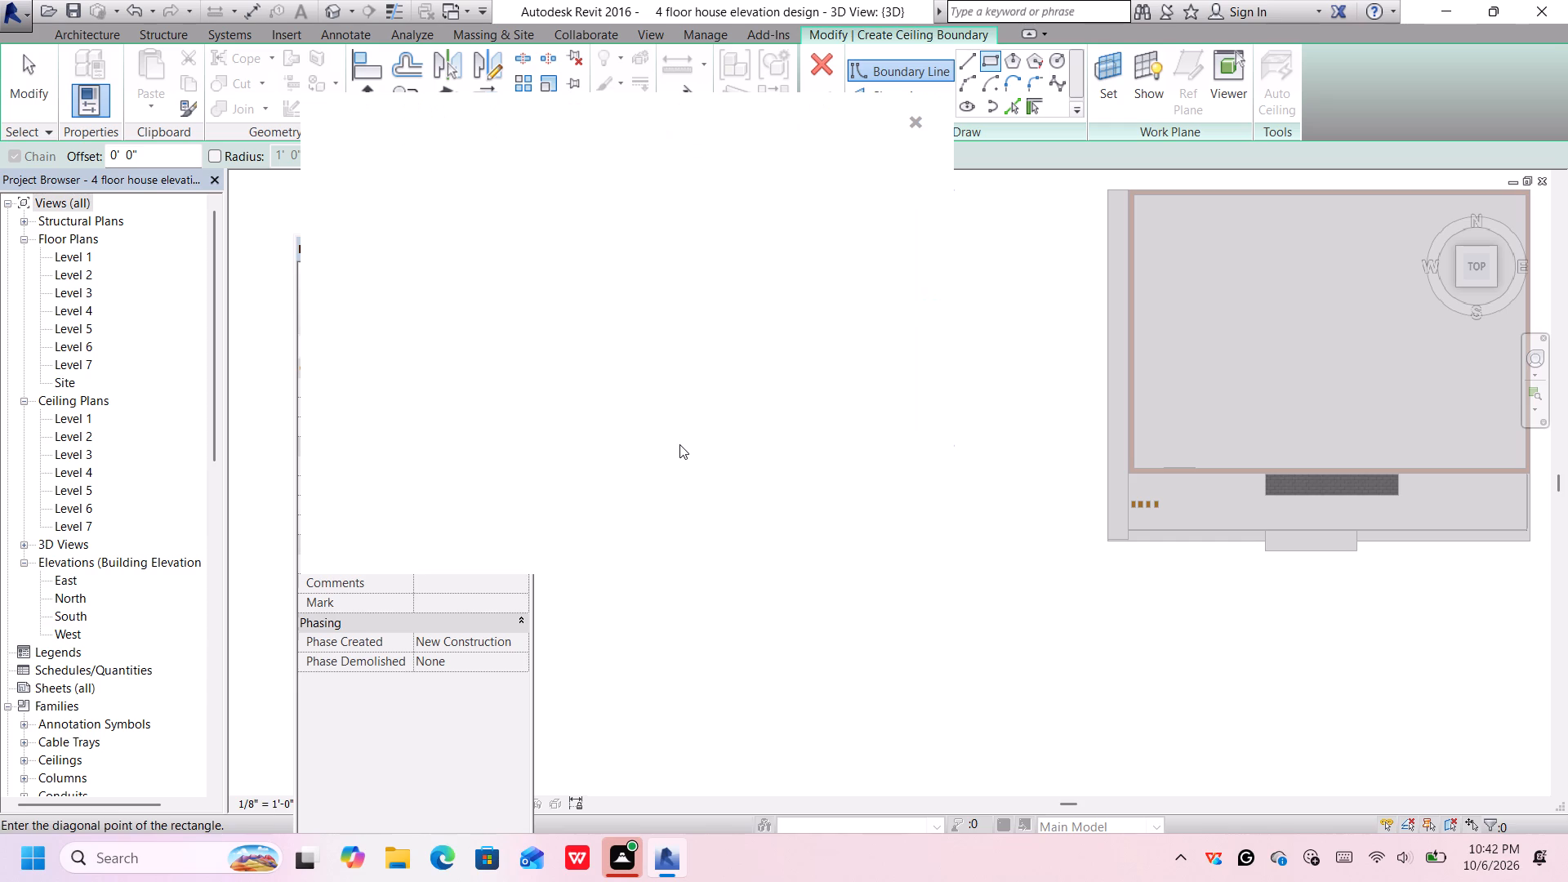
pyautogui.click(904, 113)
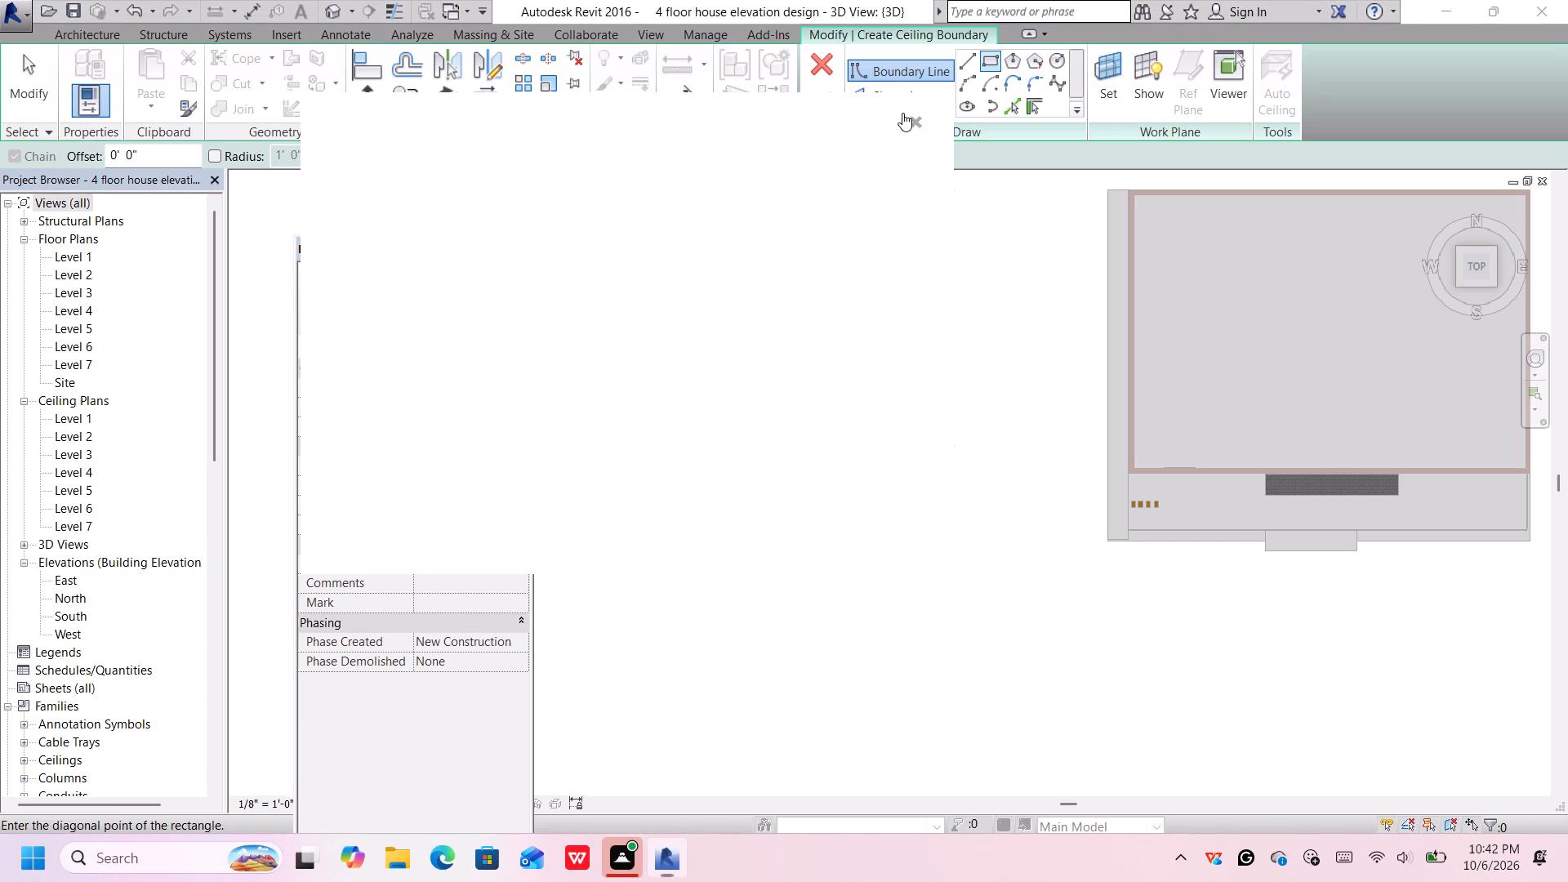
pyautogui.click(916, 120)
pyautogui.scroll(-1, 777, 478)
pyautogui.moveTo(778, 477); pyautogui.dragTo(780, 473, button='middle')
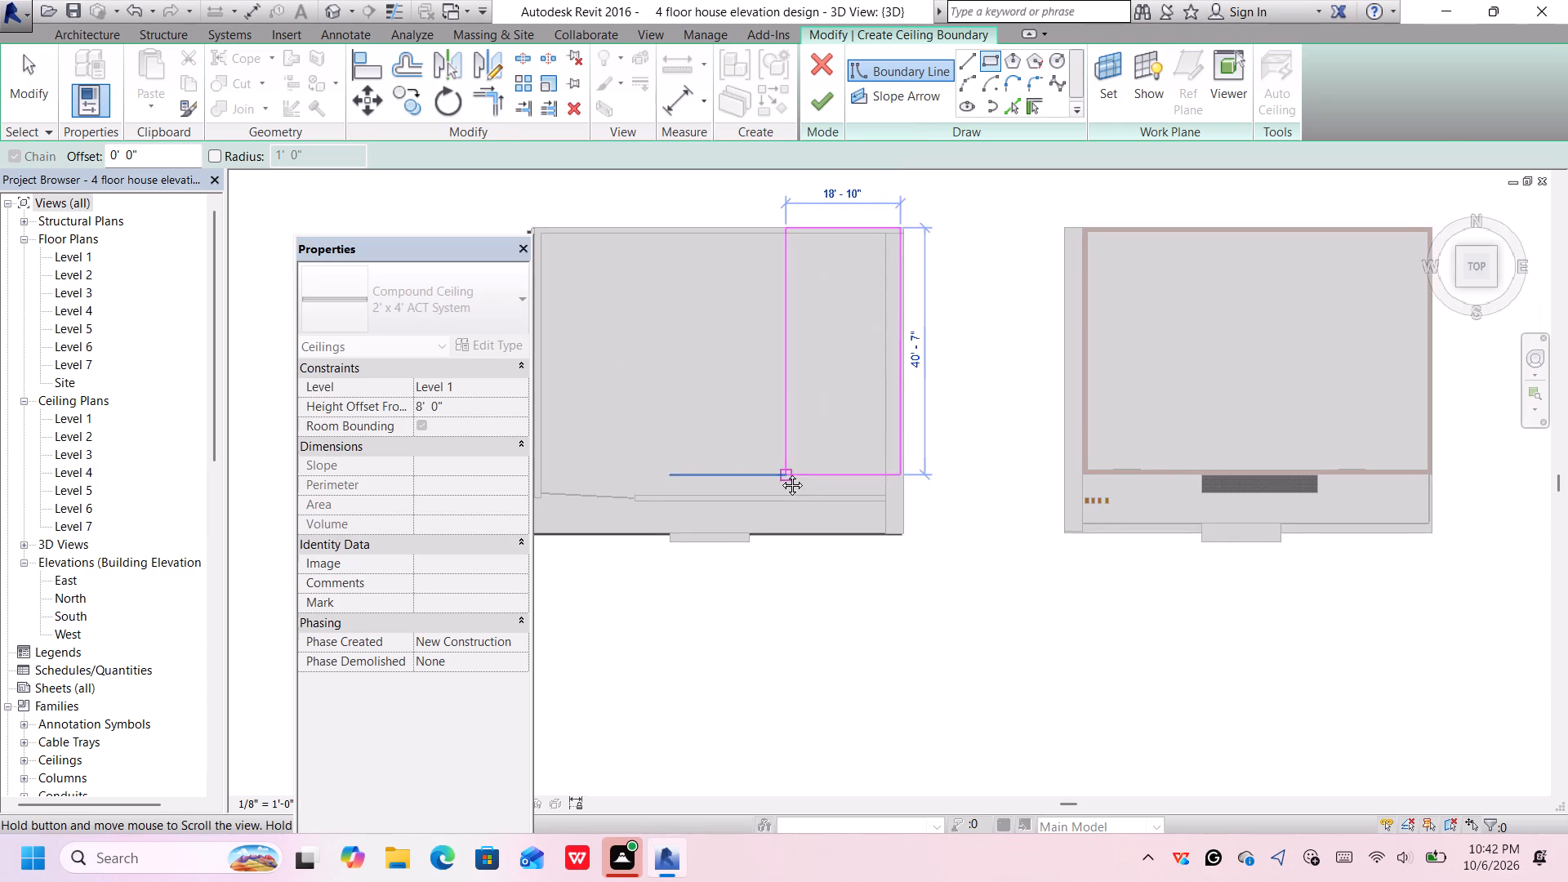
pyautogui.moveTo(780, 473); pyautogui.dragTo(938, 424, button='middle')
pyautogui.scroll(1, 880, 462)
pyautogui.moveTo(862, 455); pyautogui.dragTo(862, 459, button='middle')
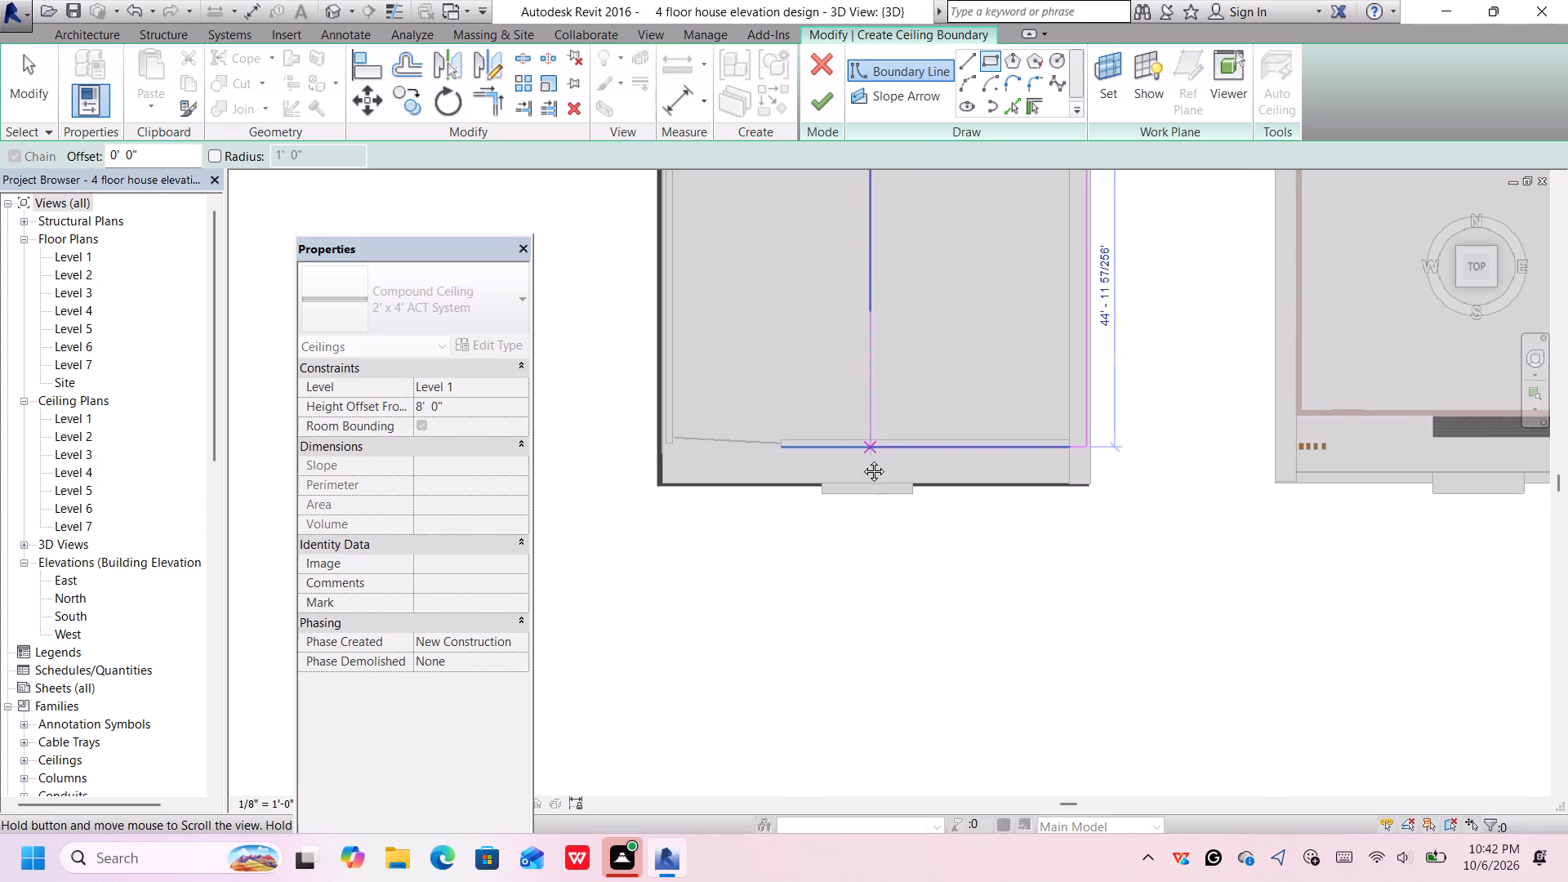
pyautogui.moveTo(862, 459); pyautogui.dragTo(840, 524, button='middle')
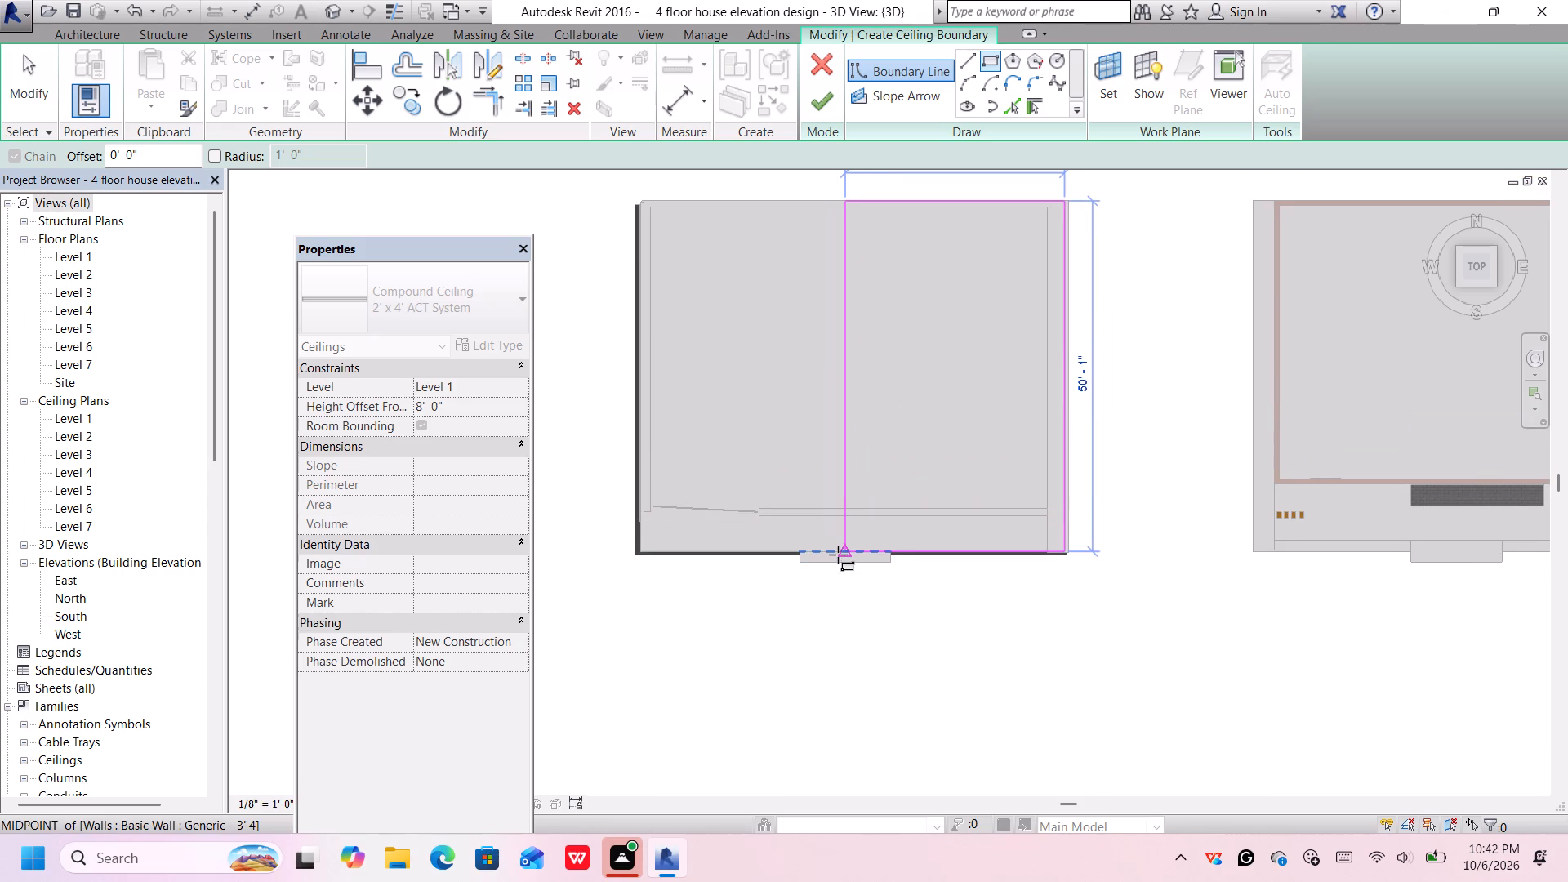
pyautogui.click(838, 554)
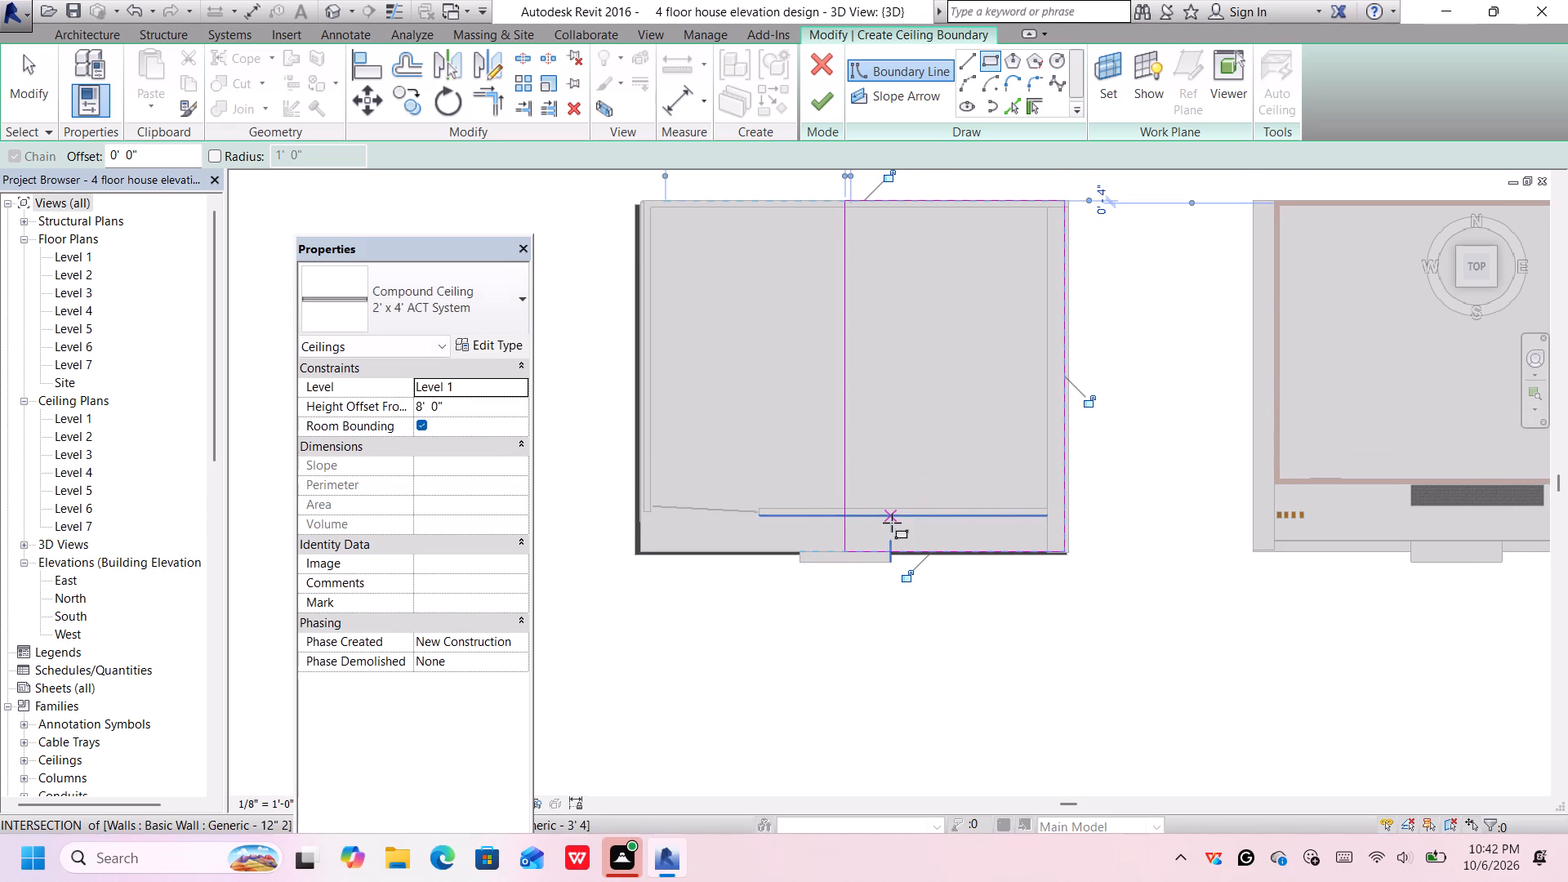
pyautogui.click(821, 103)
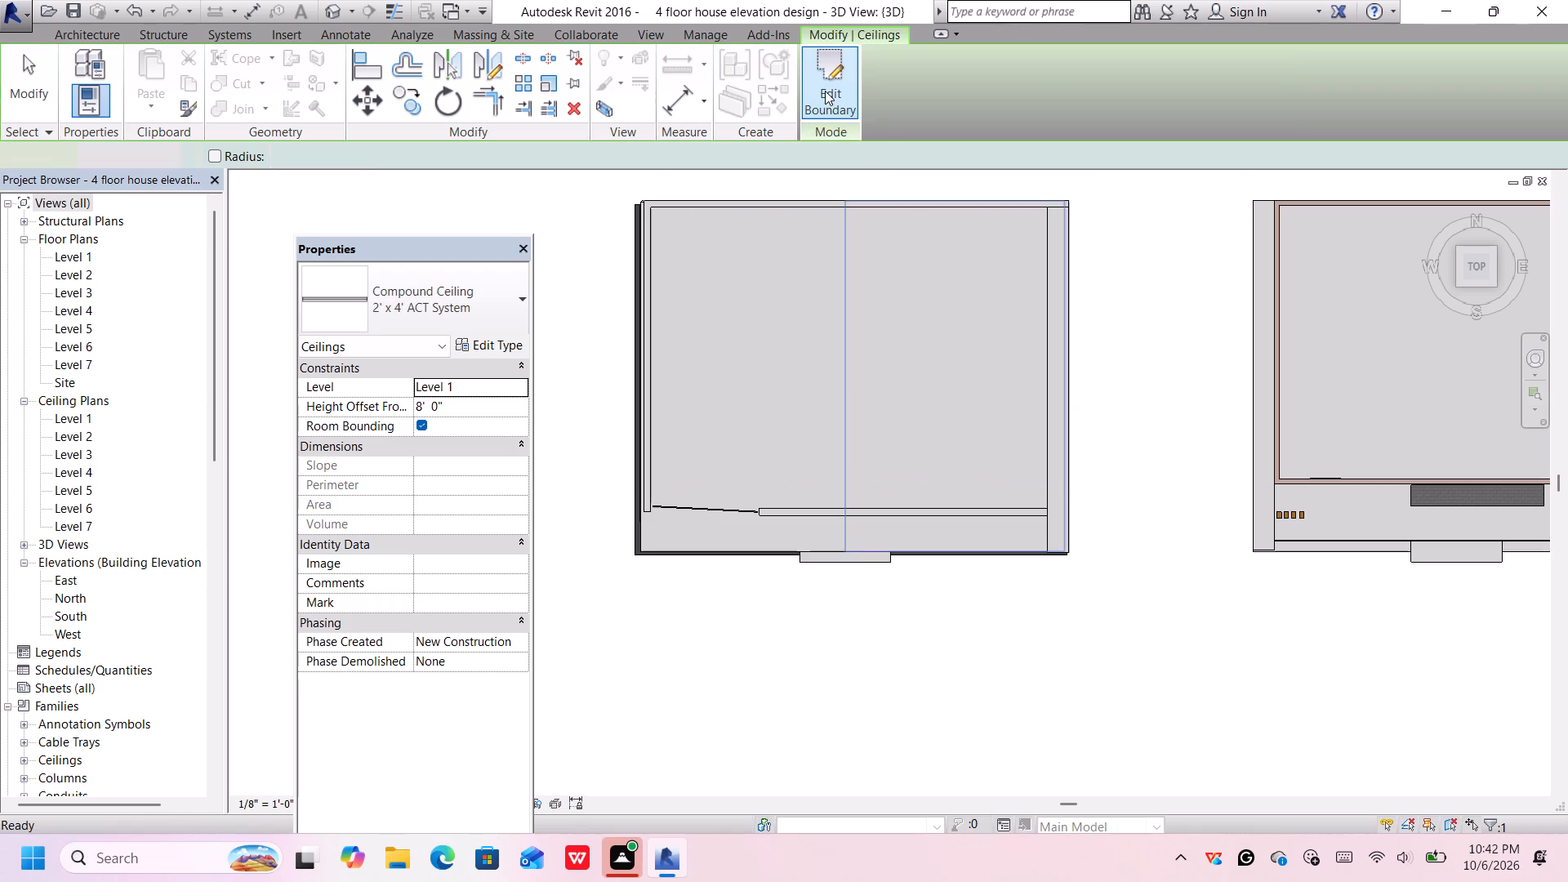
pyautogui.scroll(-3, 1054, 231)
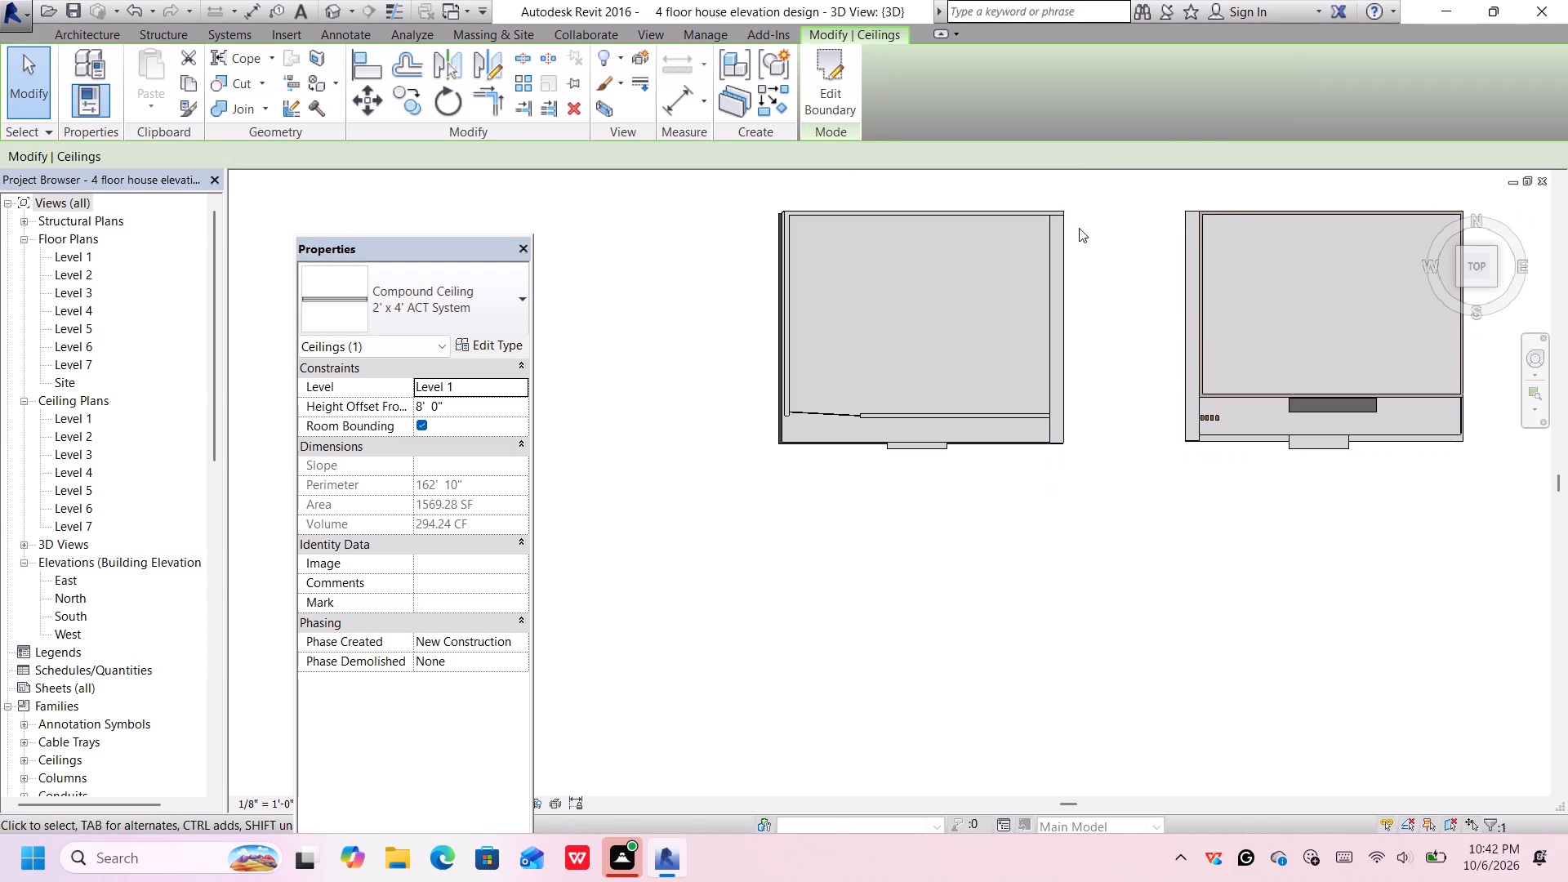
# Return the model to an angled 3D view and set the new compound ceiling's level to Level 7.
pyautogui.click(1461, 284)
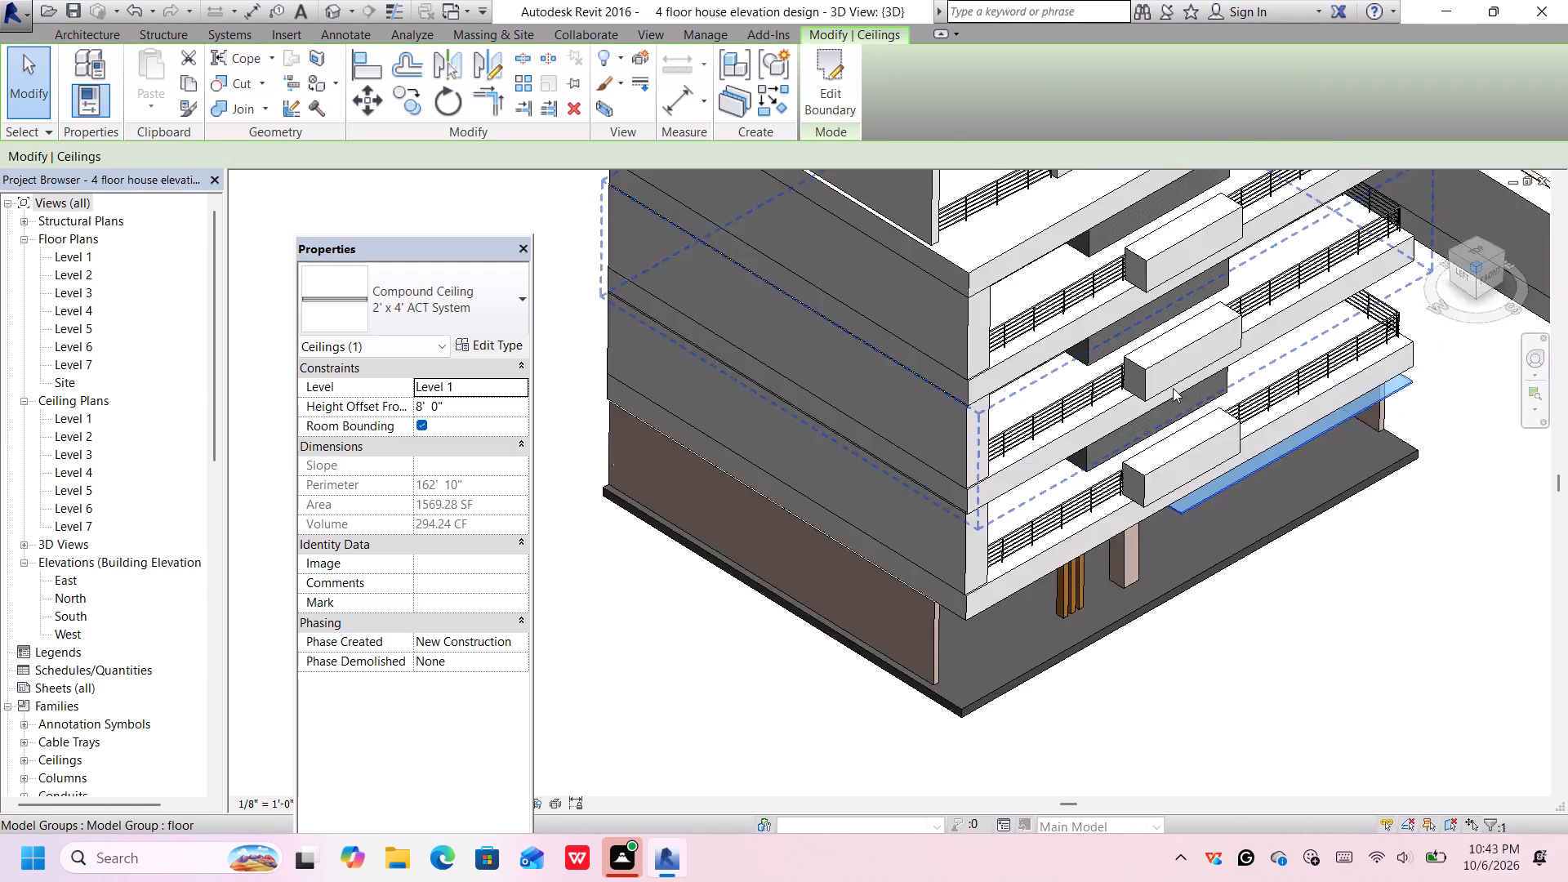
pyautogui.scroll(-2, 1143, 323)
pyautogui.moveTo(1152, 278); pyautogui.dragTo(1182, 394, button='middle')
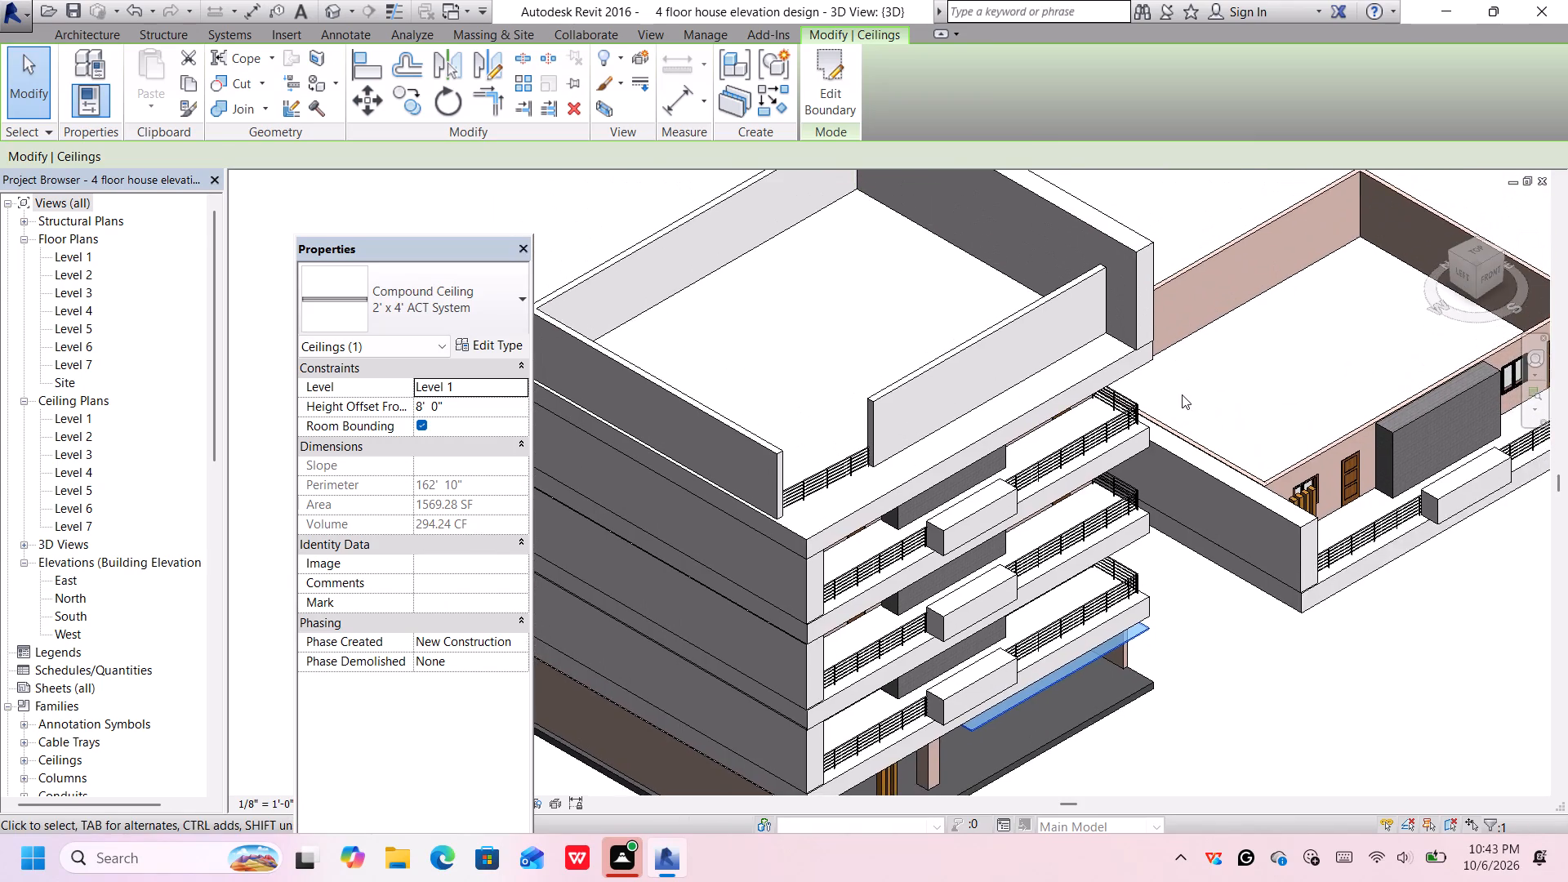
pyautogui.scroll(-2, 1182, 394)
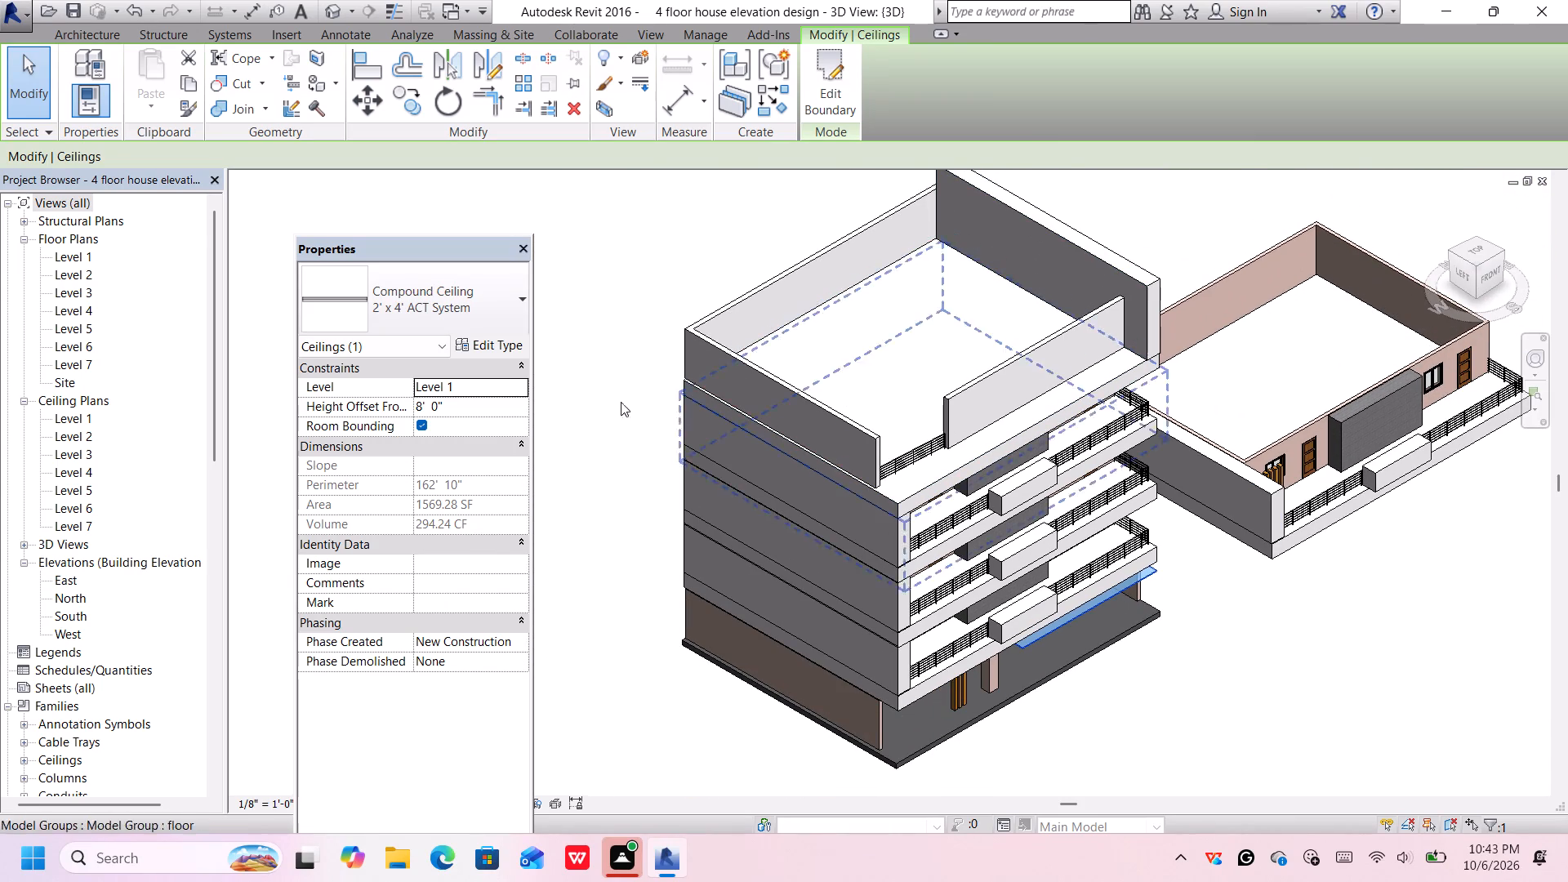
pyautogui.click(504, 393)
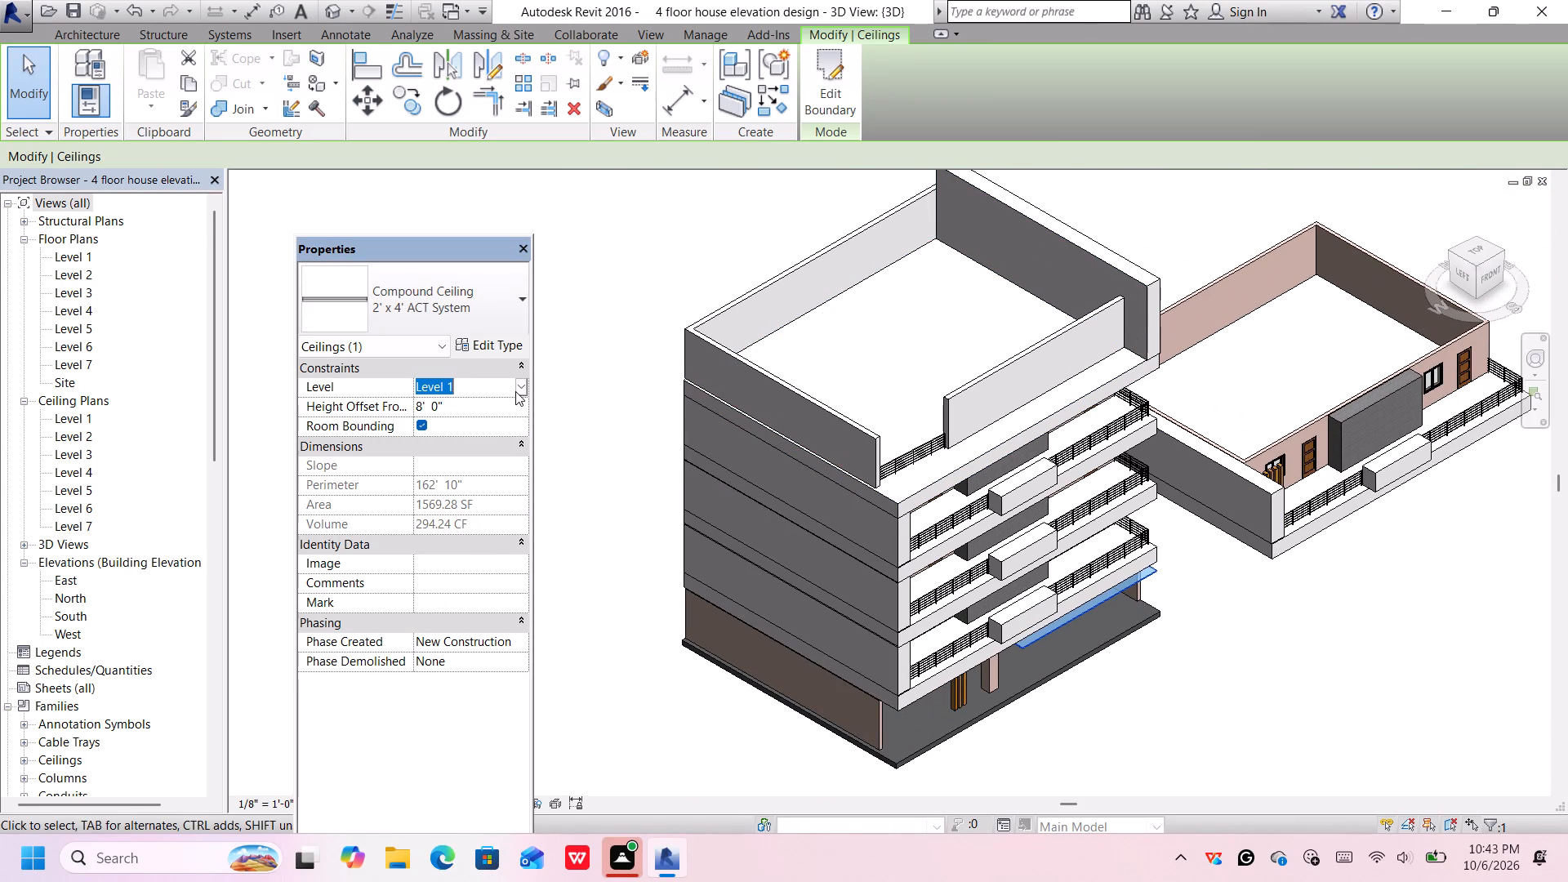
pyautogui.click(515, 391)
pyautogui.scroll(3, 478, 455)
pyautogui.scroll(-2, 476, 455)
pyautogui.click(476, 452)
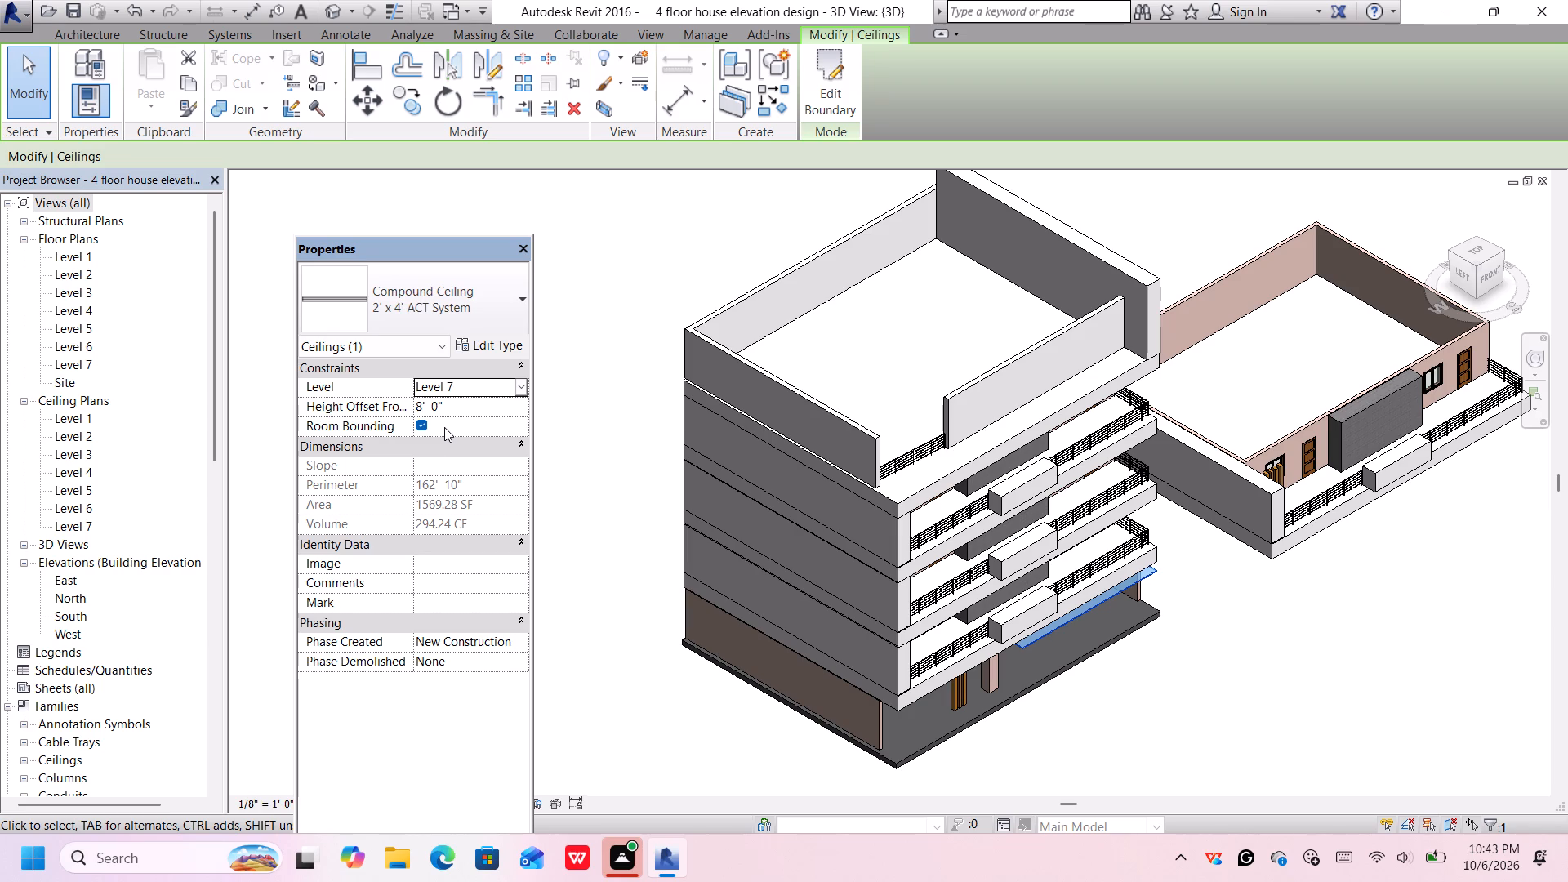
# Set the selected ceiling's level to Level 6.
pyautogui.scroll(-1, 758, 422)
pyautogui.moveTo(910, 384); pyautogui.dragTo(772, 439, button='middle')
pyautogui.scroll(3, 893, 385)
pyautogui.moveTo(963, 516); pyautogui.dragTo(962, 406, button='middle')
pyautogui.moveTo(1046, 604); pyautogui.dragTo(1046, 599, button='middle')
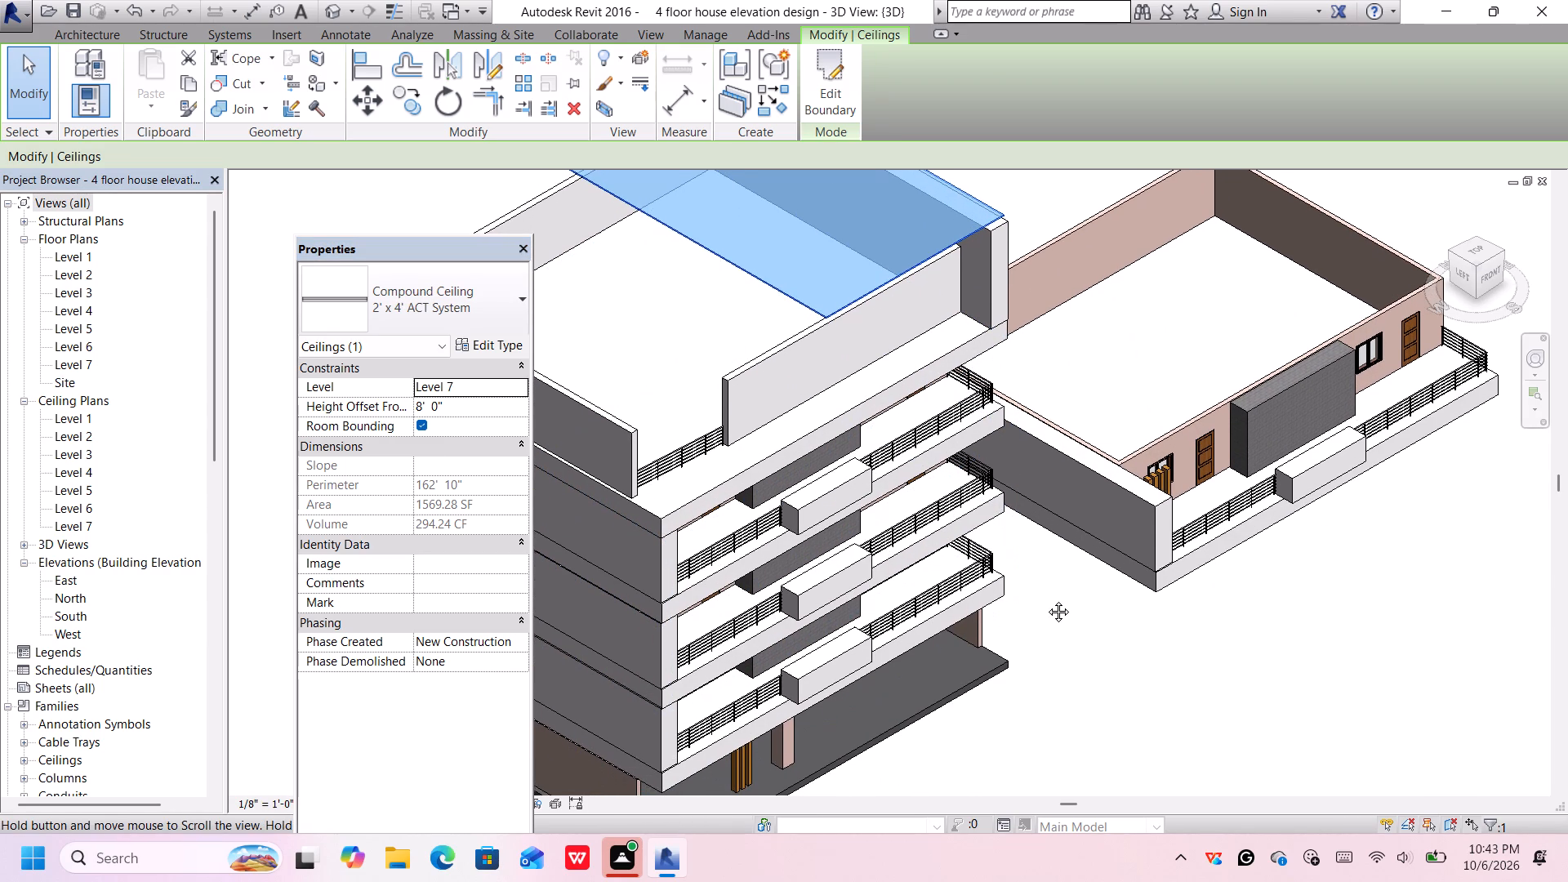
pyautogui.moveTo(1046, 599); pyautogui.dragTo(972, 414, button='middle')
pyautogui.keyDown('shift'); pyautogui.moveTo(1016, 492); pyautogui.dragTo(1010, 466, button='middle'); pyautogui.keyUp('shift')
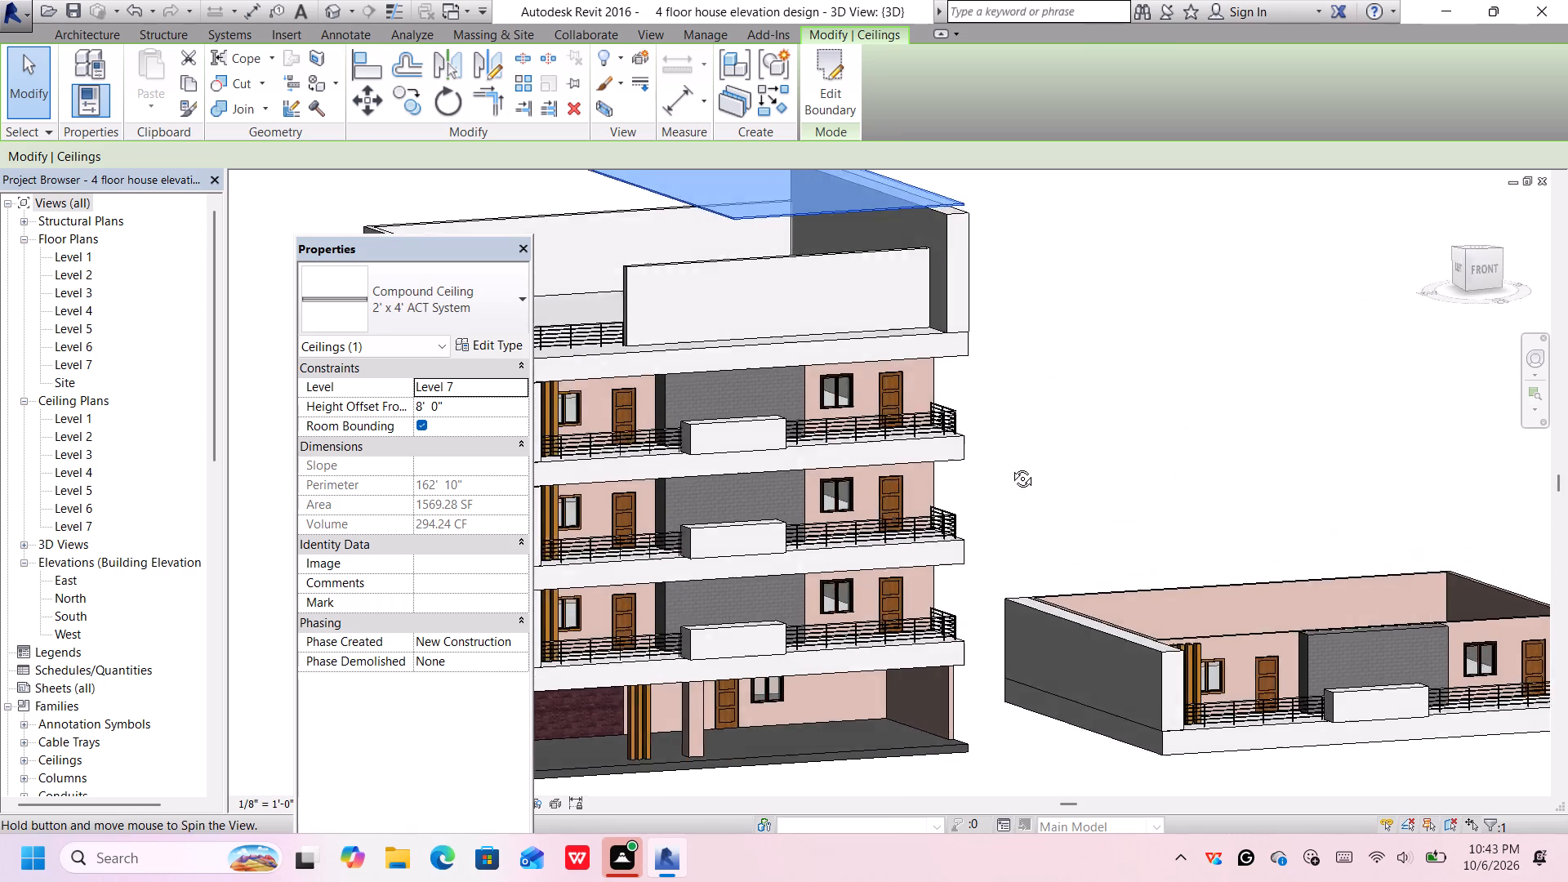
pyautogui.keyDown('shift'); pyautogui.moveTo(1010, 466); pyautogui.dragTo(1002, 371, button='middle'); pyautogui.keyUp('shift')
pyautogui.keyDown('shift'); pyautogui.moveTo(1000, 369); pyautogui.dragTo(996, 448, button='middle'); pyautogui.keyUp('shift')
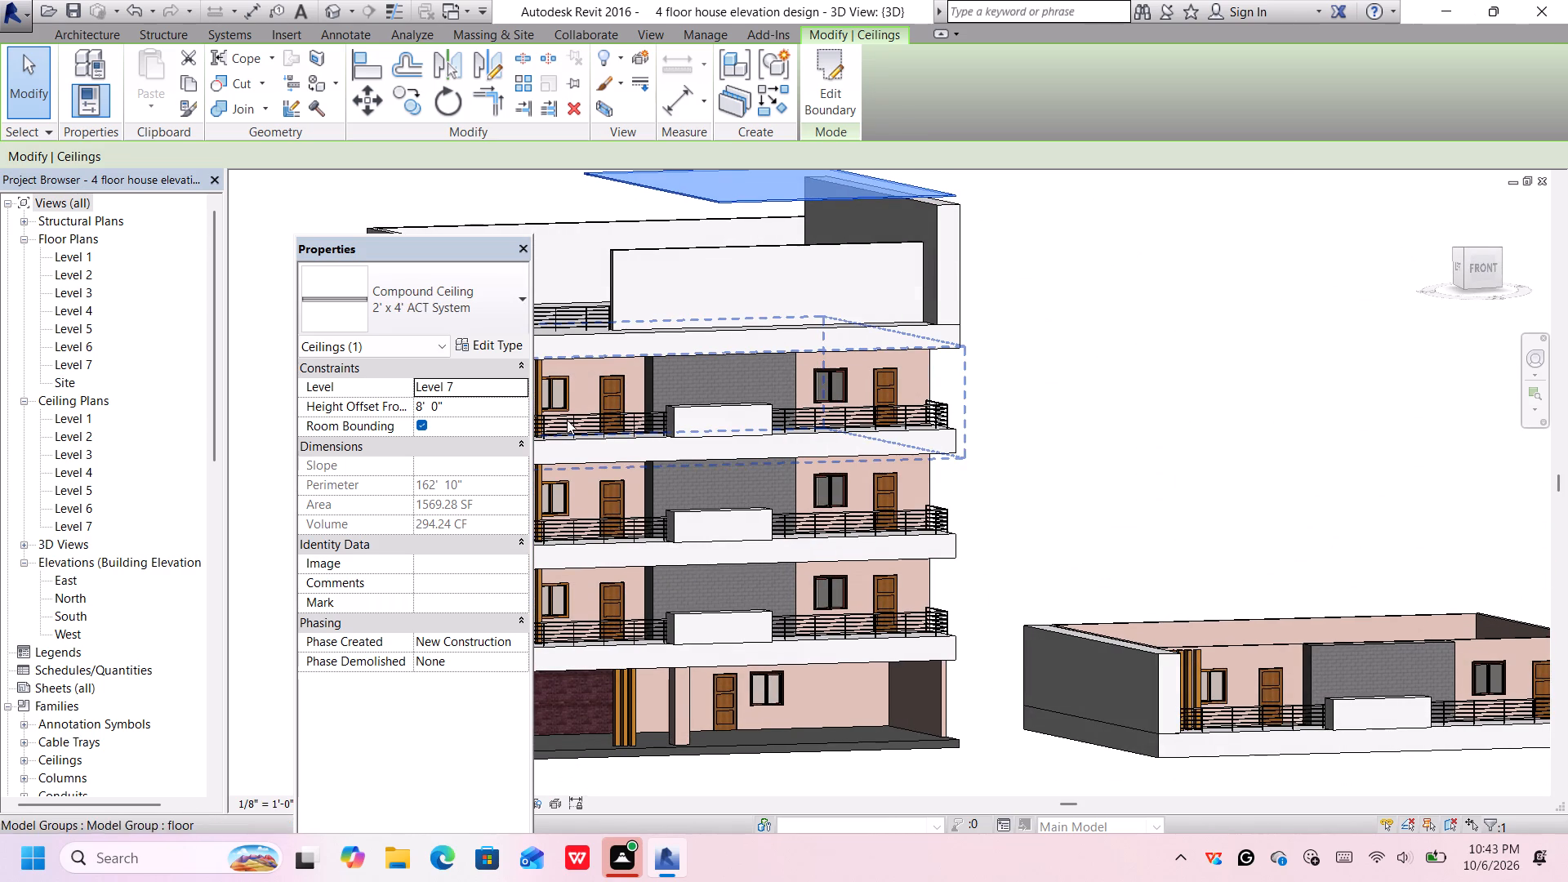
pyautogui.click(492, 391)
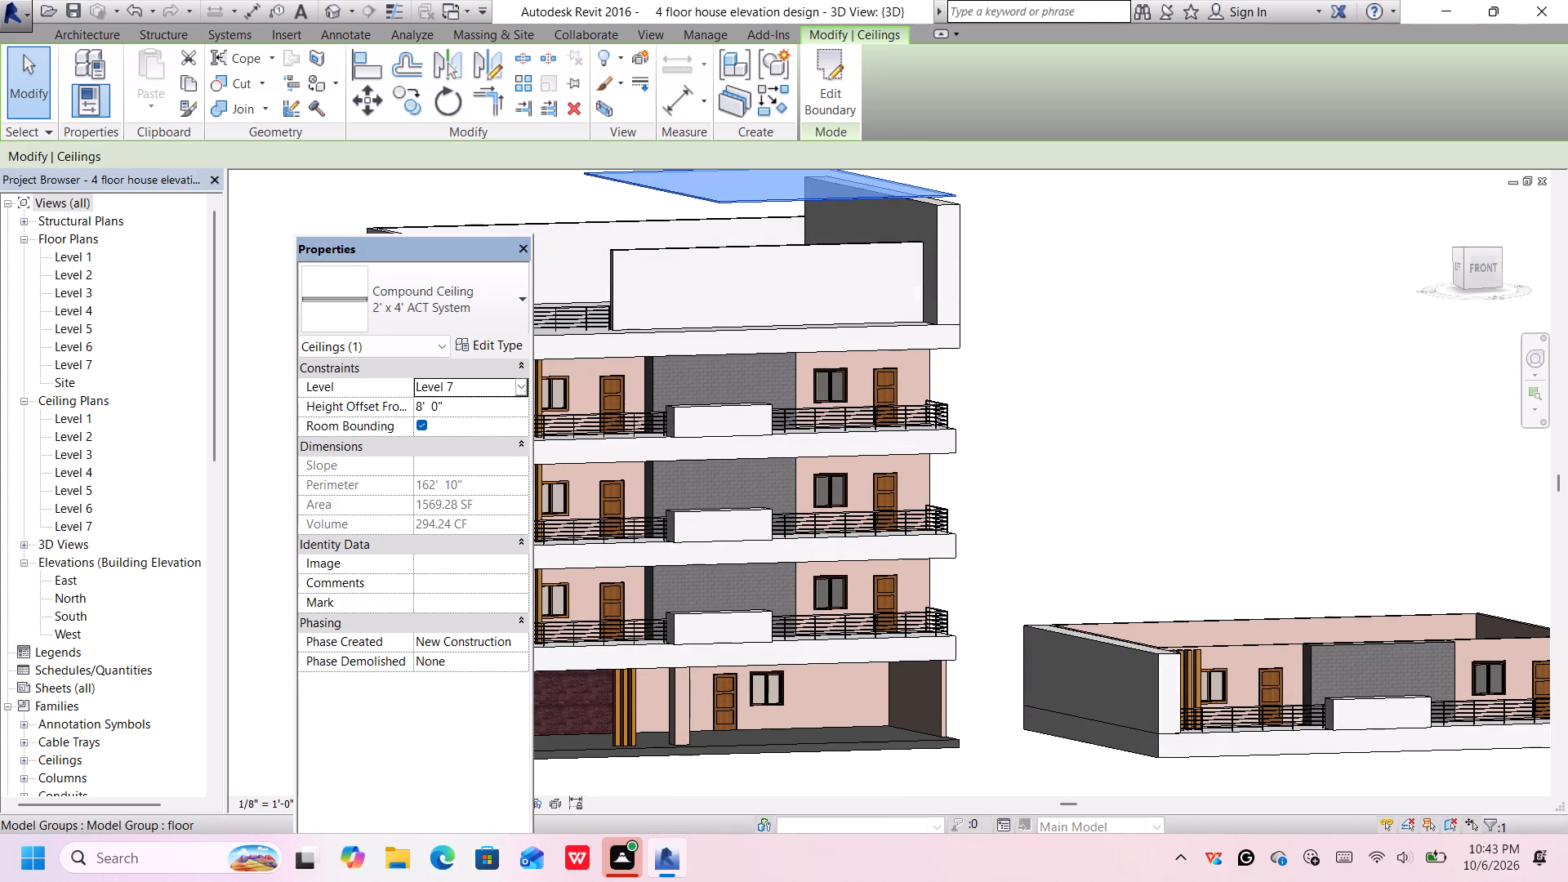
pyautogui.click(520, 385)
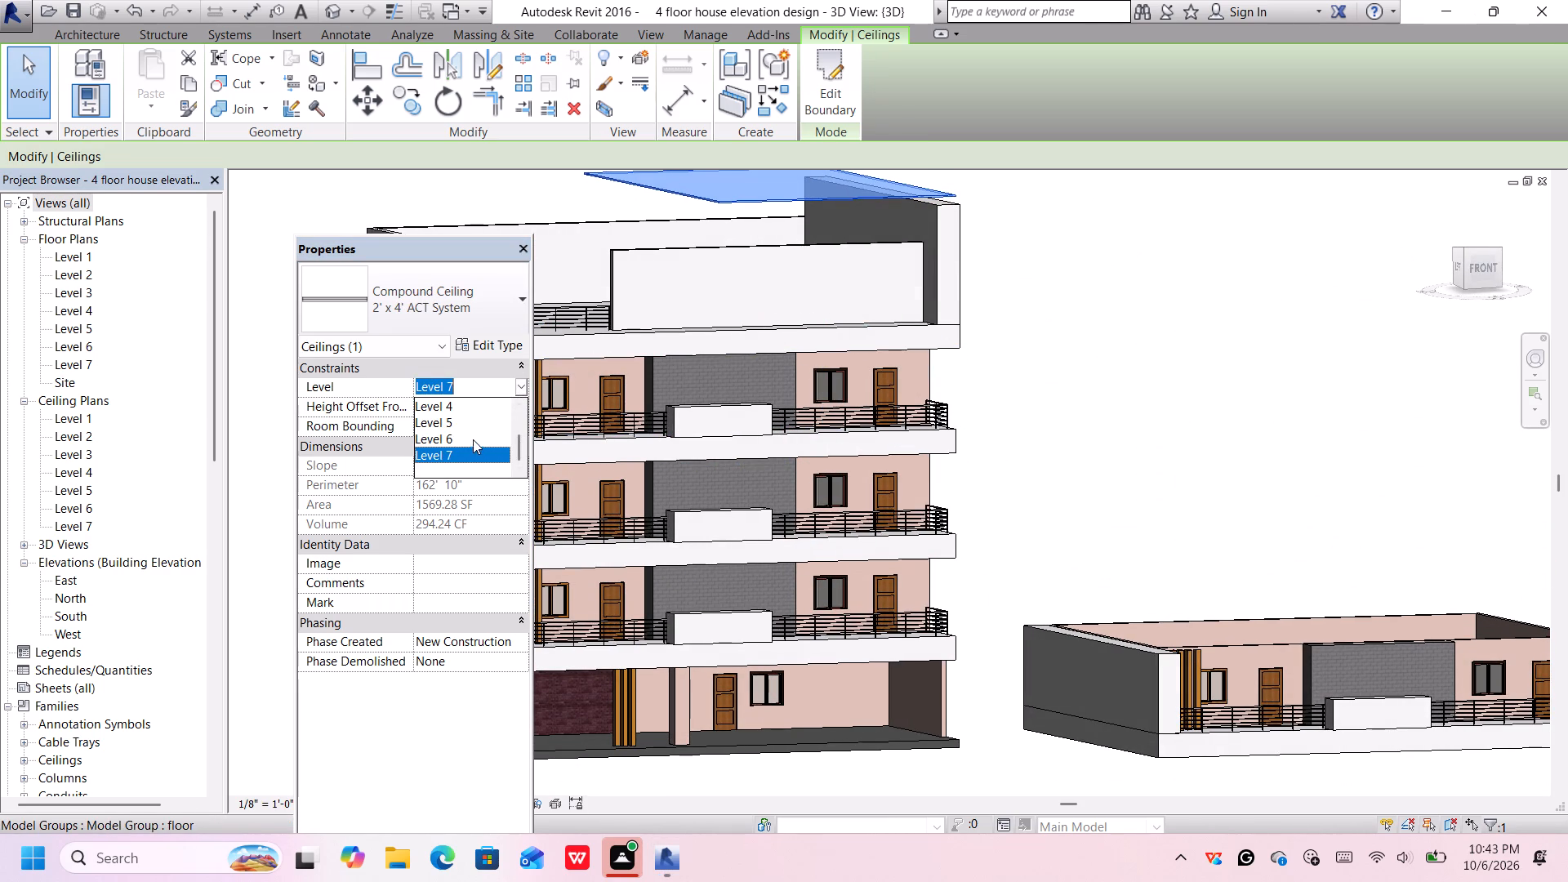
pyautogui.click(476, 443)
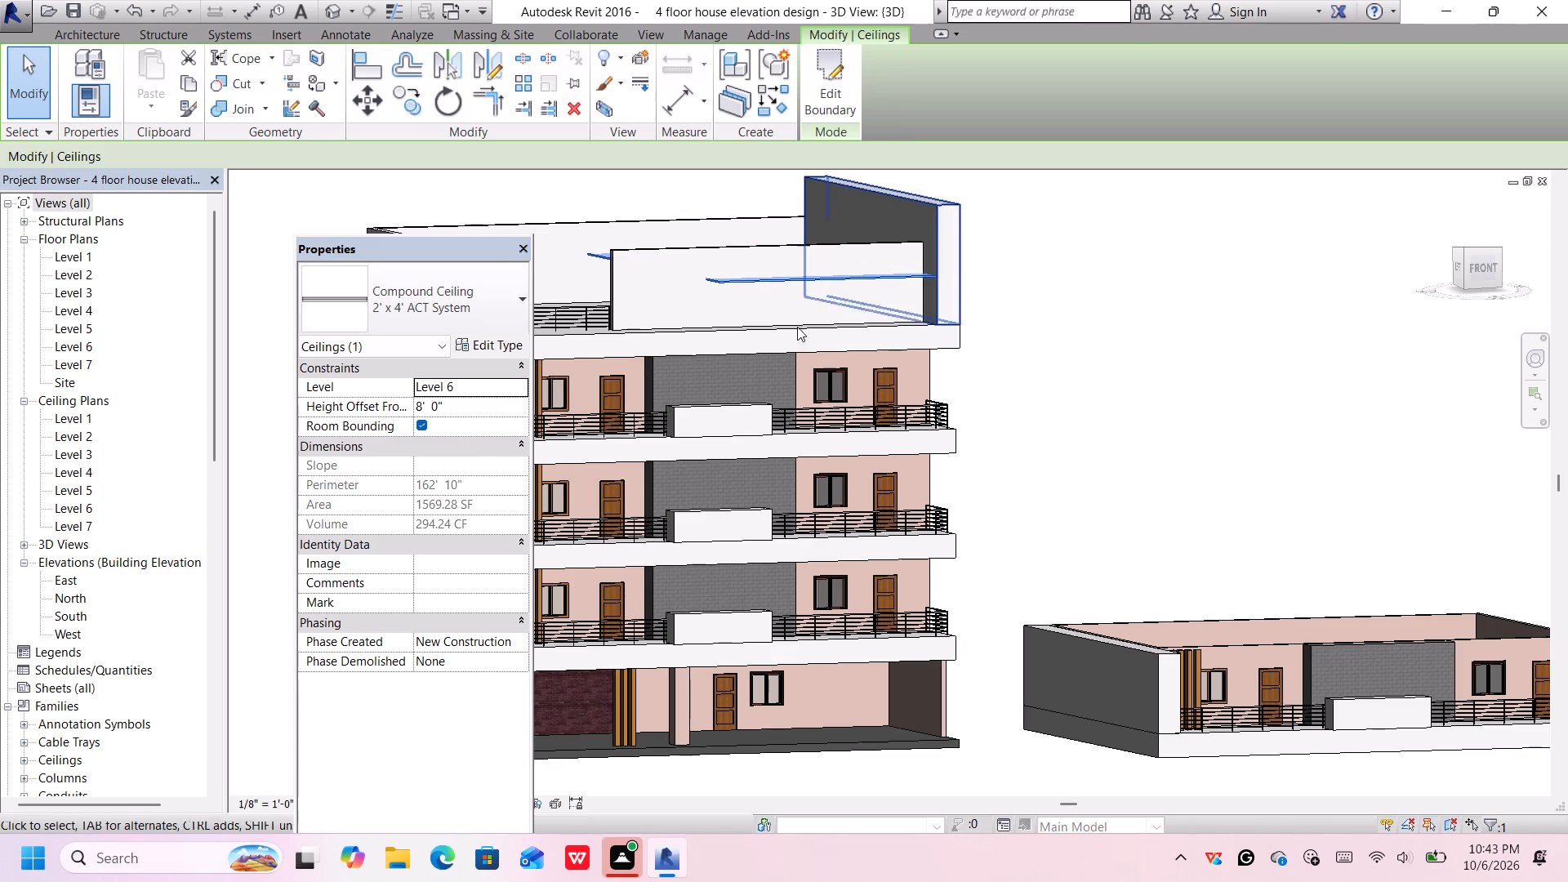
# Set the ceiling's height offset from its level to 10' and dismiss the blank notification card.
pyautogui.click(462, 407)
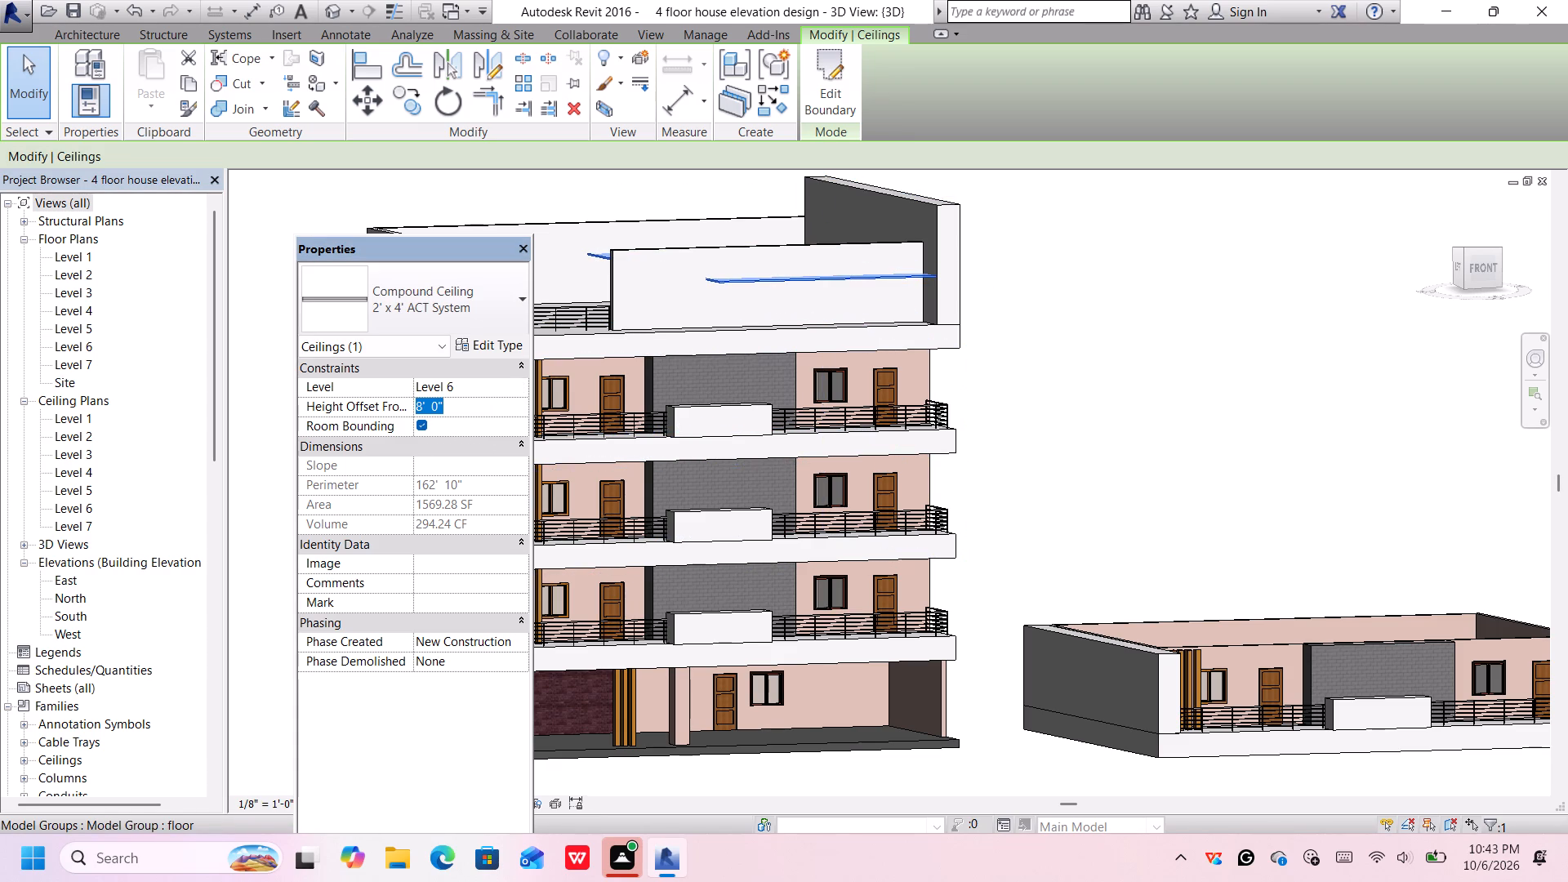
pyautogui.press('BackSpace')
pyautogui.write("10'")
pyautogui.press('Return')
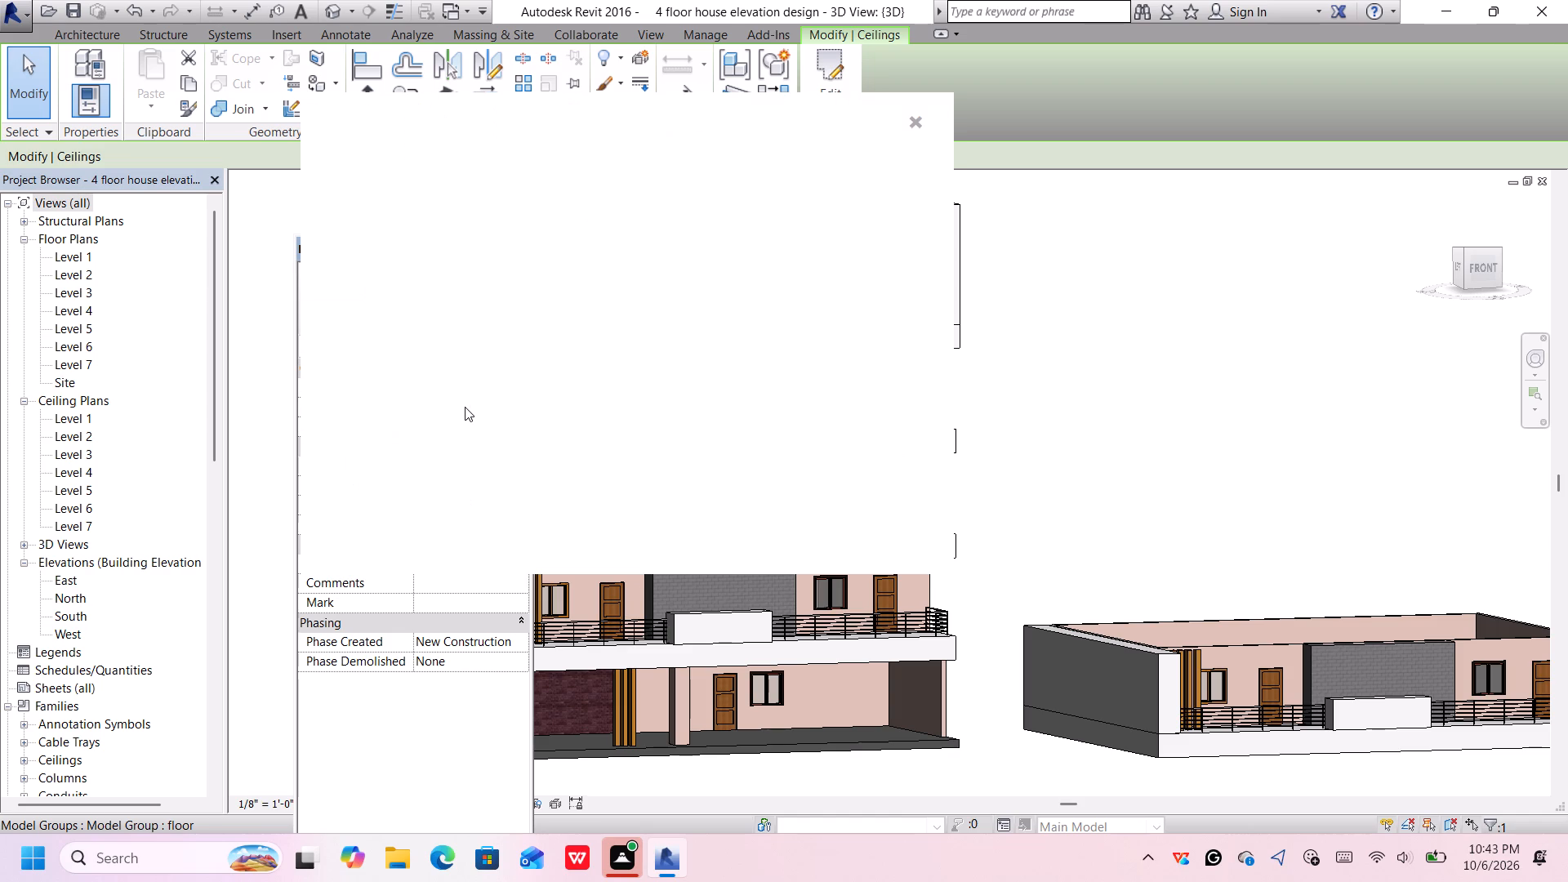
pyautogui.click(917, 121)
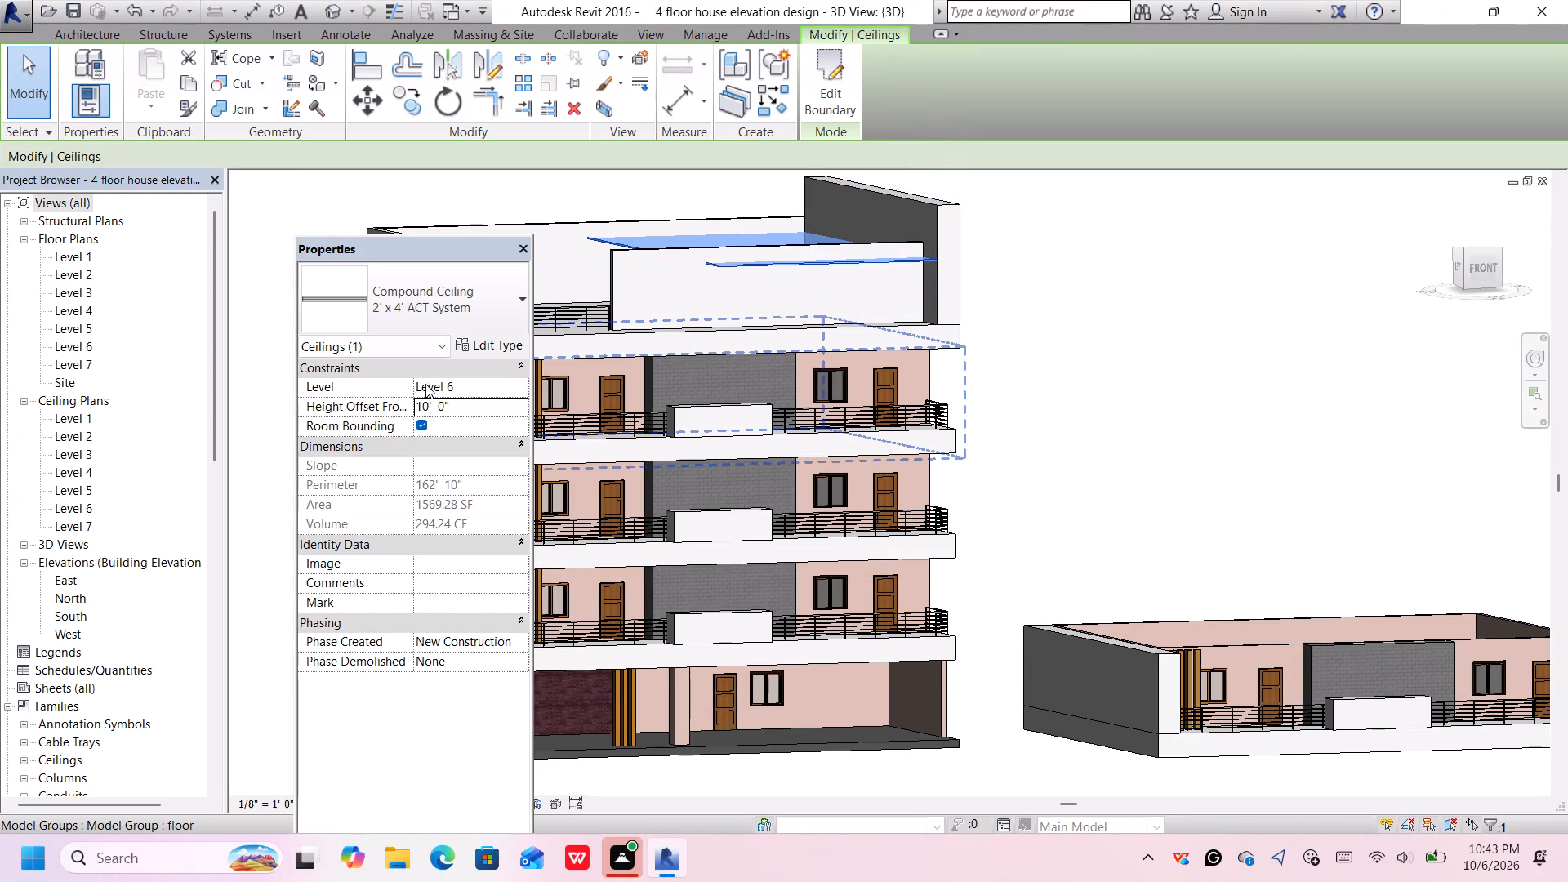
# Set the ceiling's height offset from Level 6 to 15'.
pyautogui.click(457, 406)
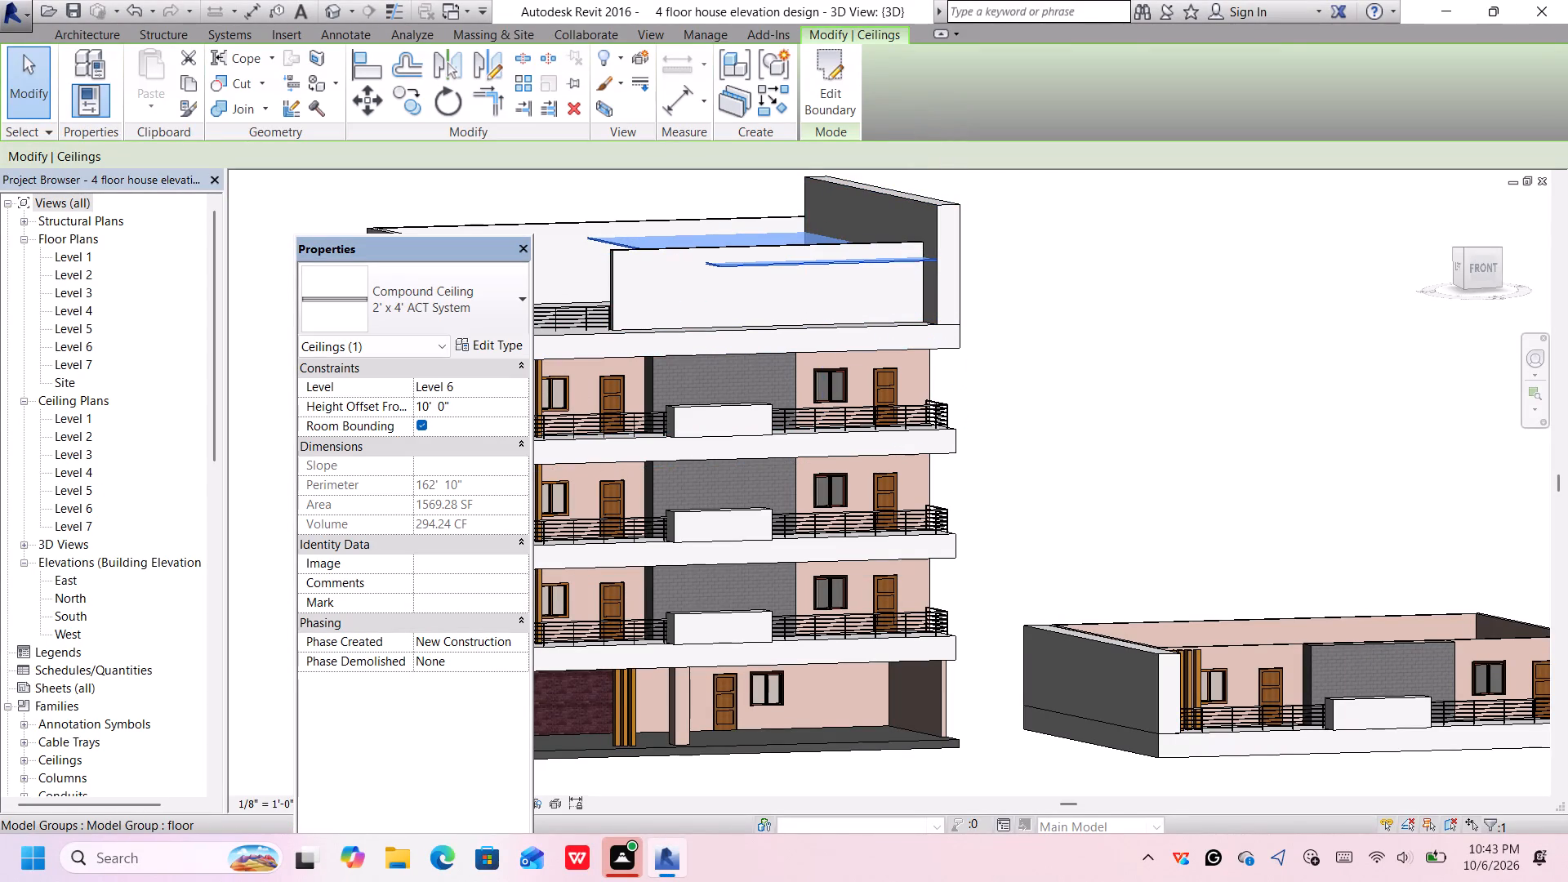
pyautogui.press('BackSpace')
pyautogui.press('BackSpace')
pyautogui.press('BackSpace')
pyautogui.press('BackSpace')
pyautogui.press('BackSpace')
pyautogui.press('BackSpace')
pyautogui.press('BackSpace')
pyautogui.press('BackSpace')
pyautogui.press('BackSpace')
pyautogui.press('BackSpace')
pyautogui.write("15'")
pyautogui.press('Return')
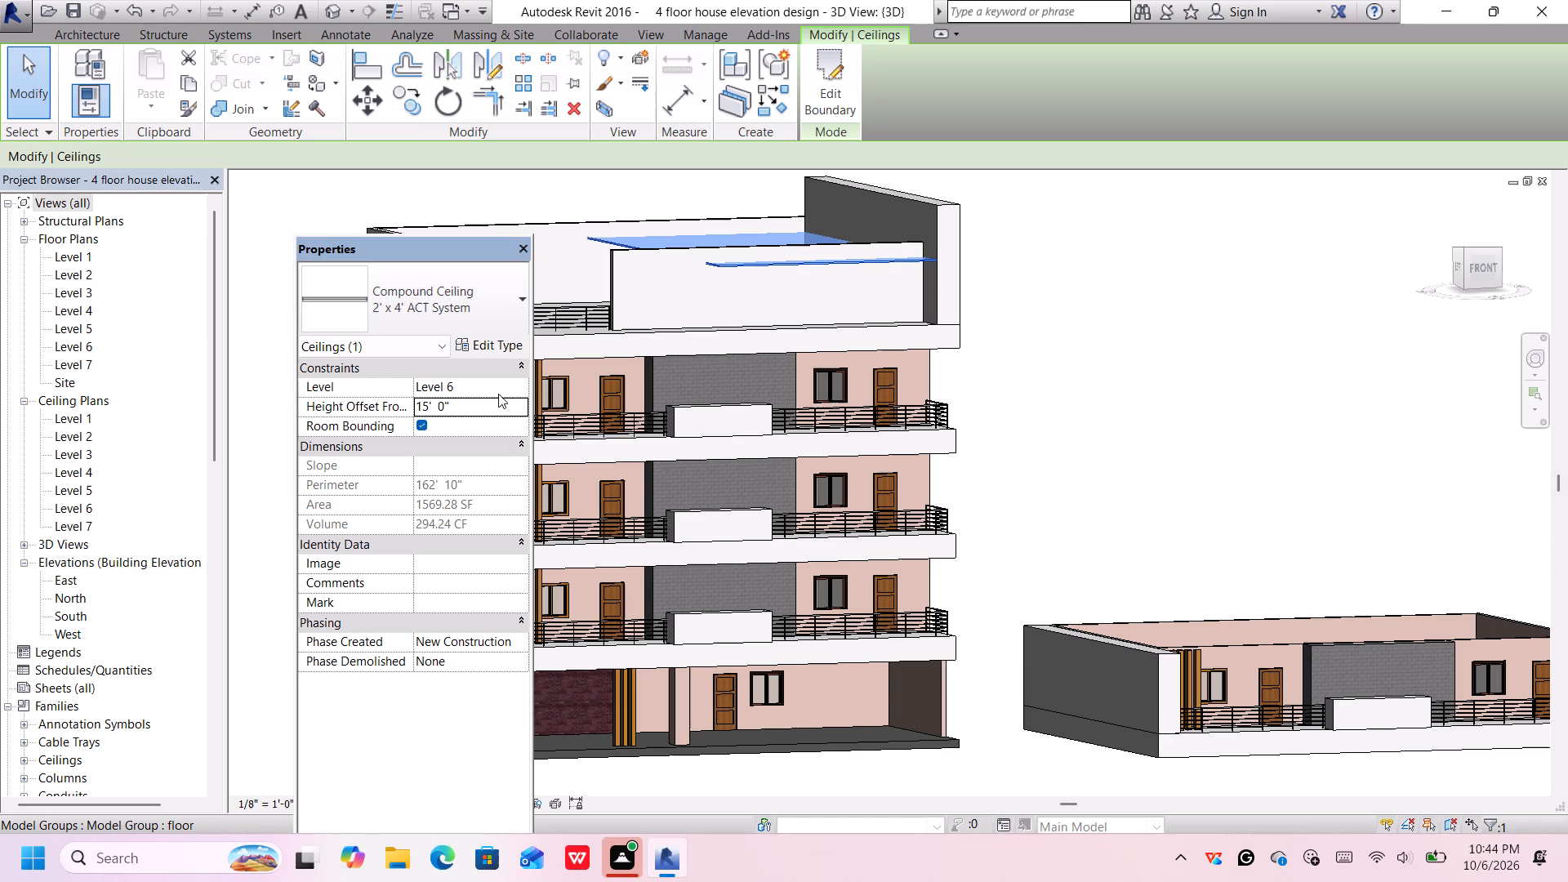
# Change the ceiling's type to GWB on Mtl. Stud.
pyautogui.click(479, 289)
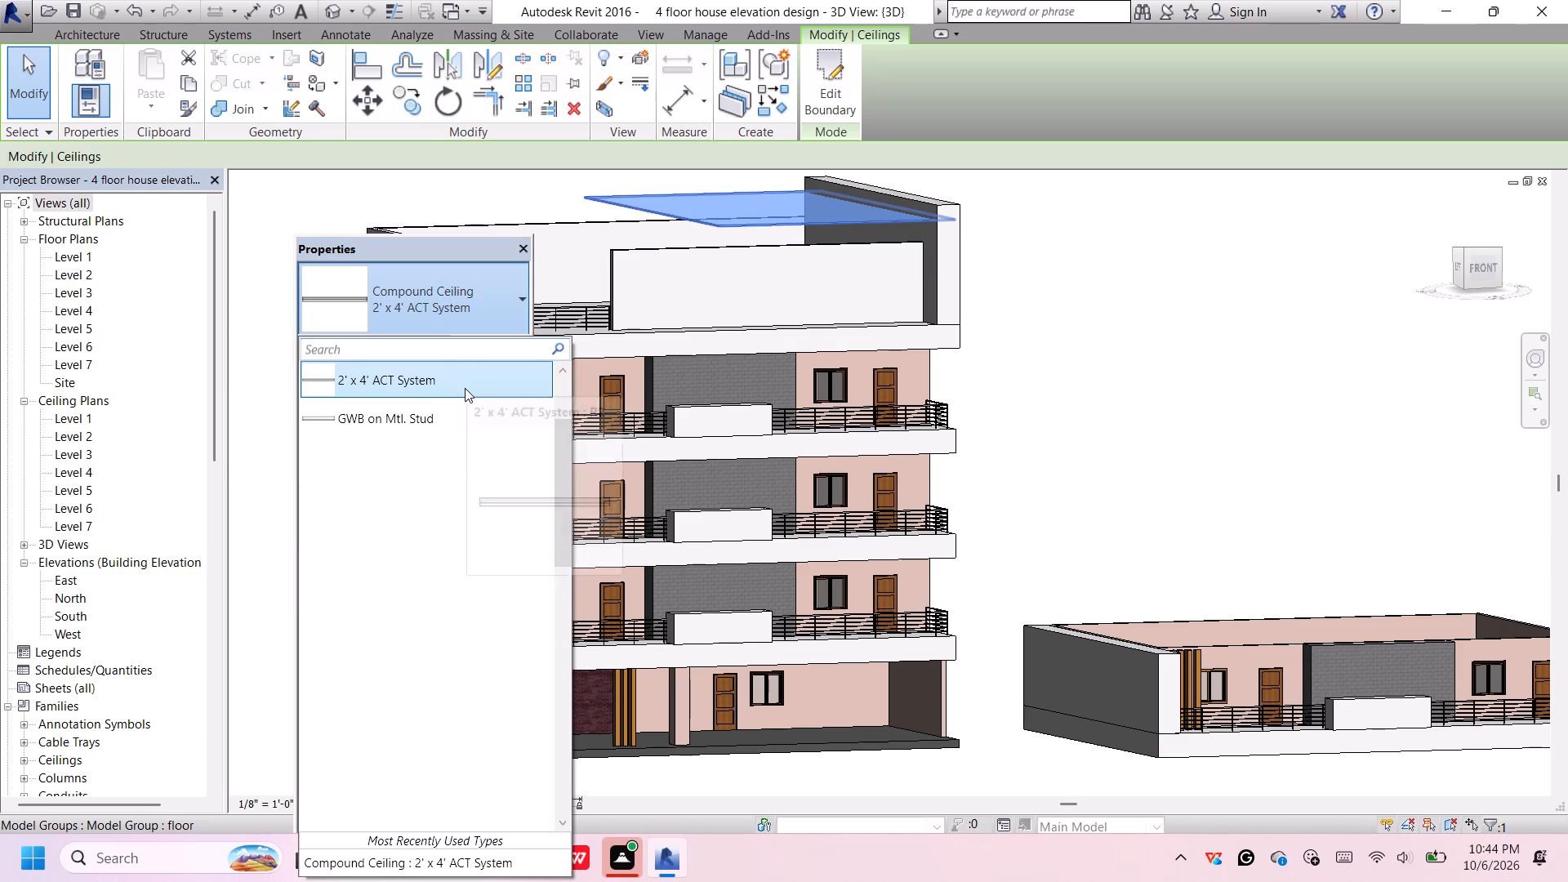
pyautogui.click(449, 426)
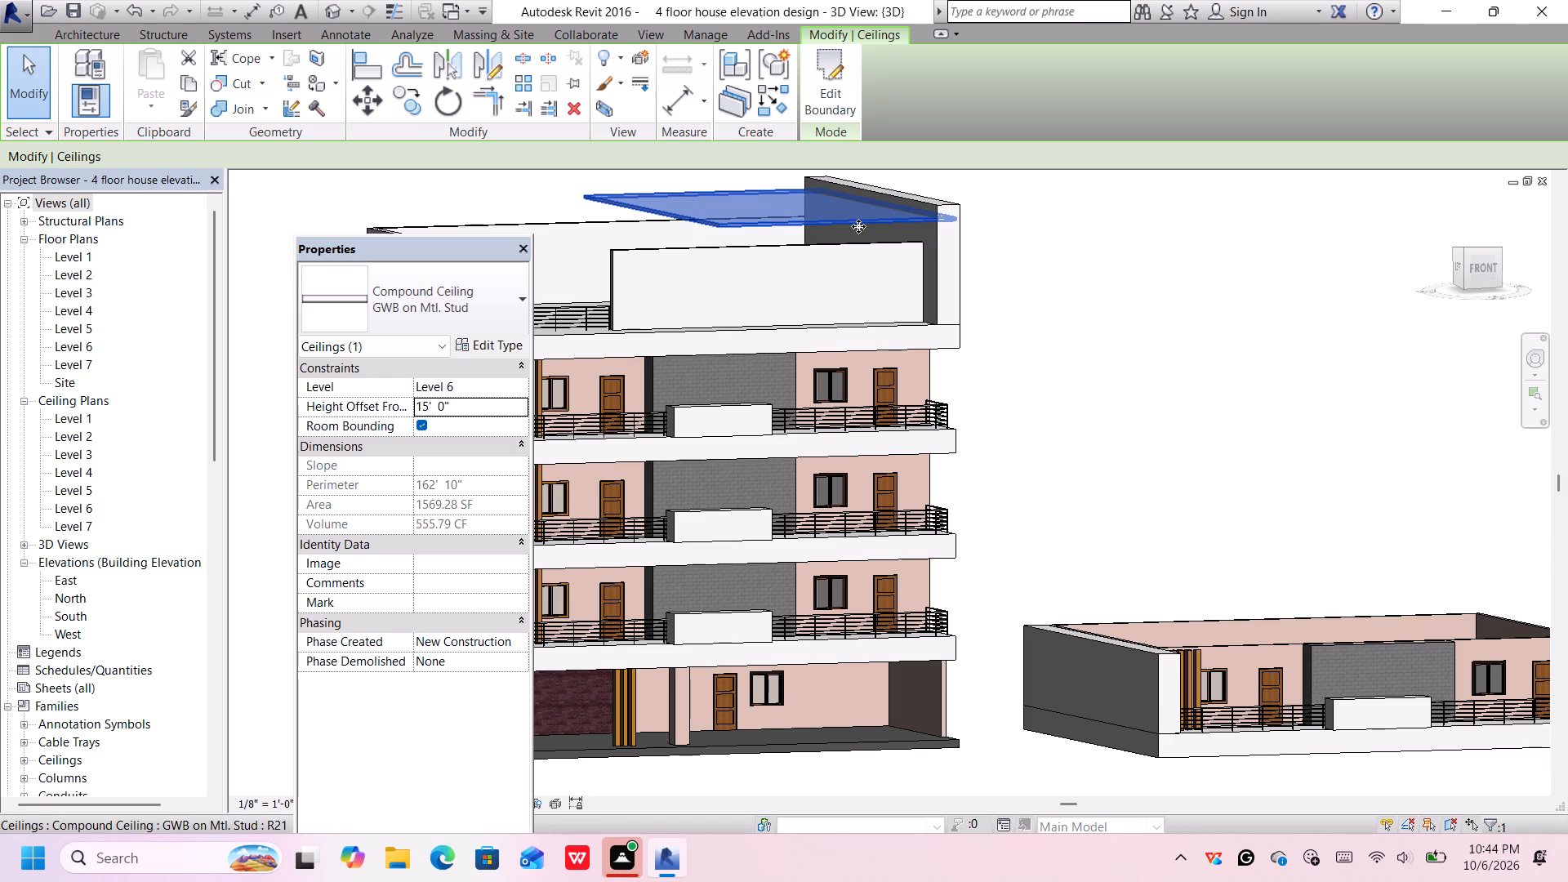
# Delete the compound ceiling above the rooftop.
pyautogui.click(858, 226)
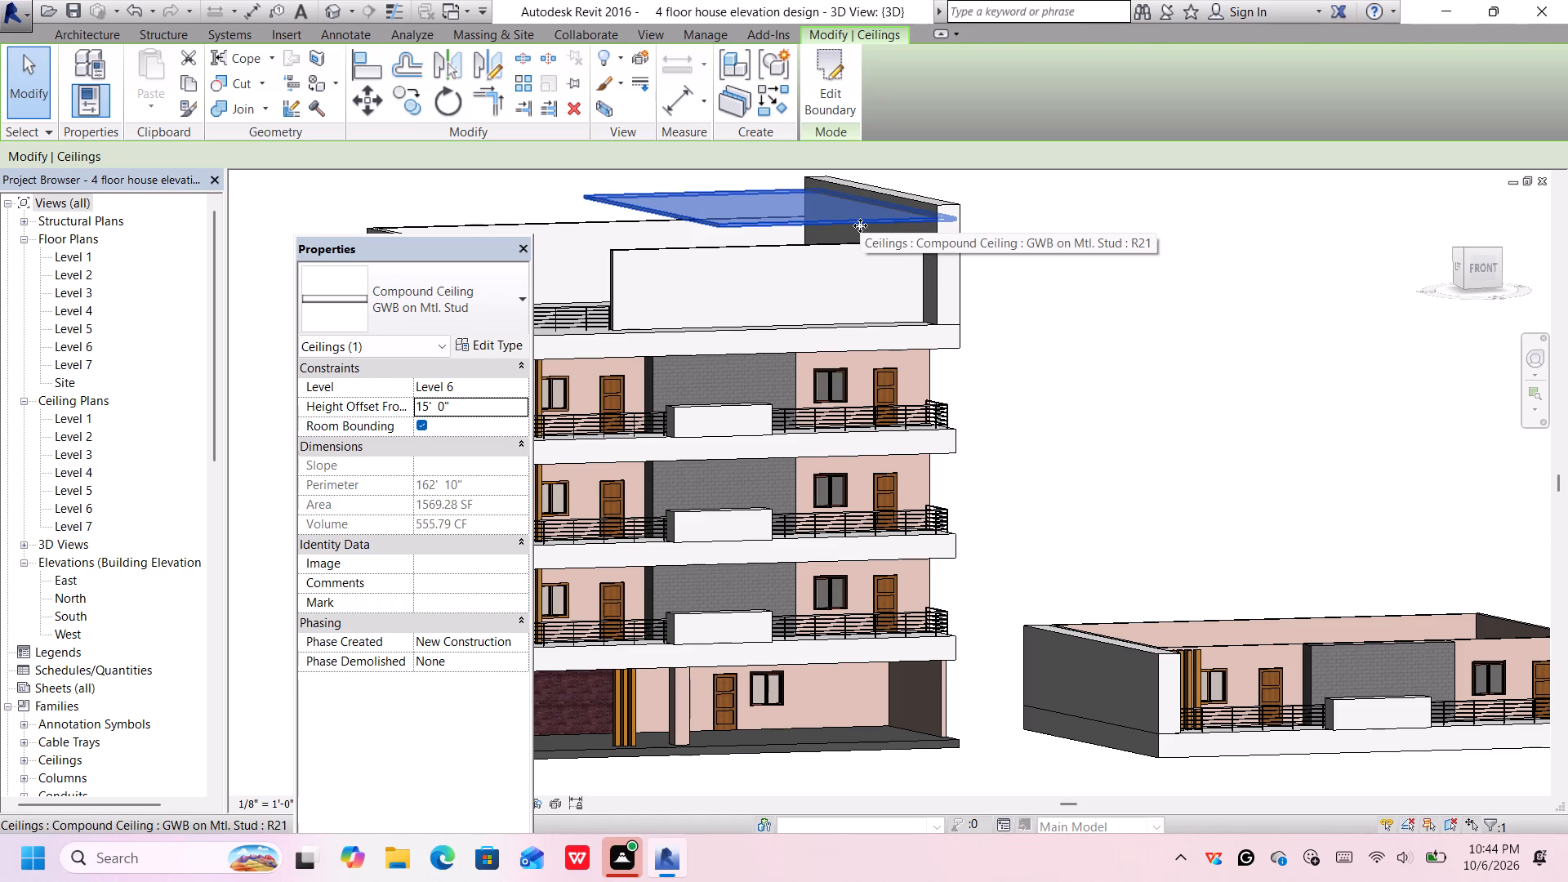
pyautogui.press('Delete')
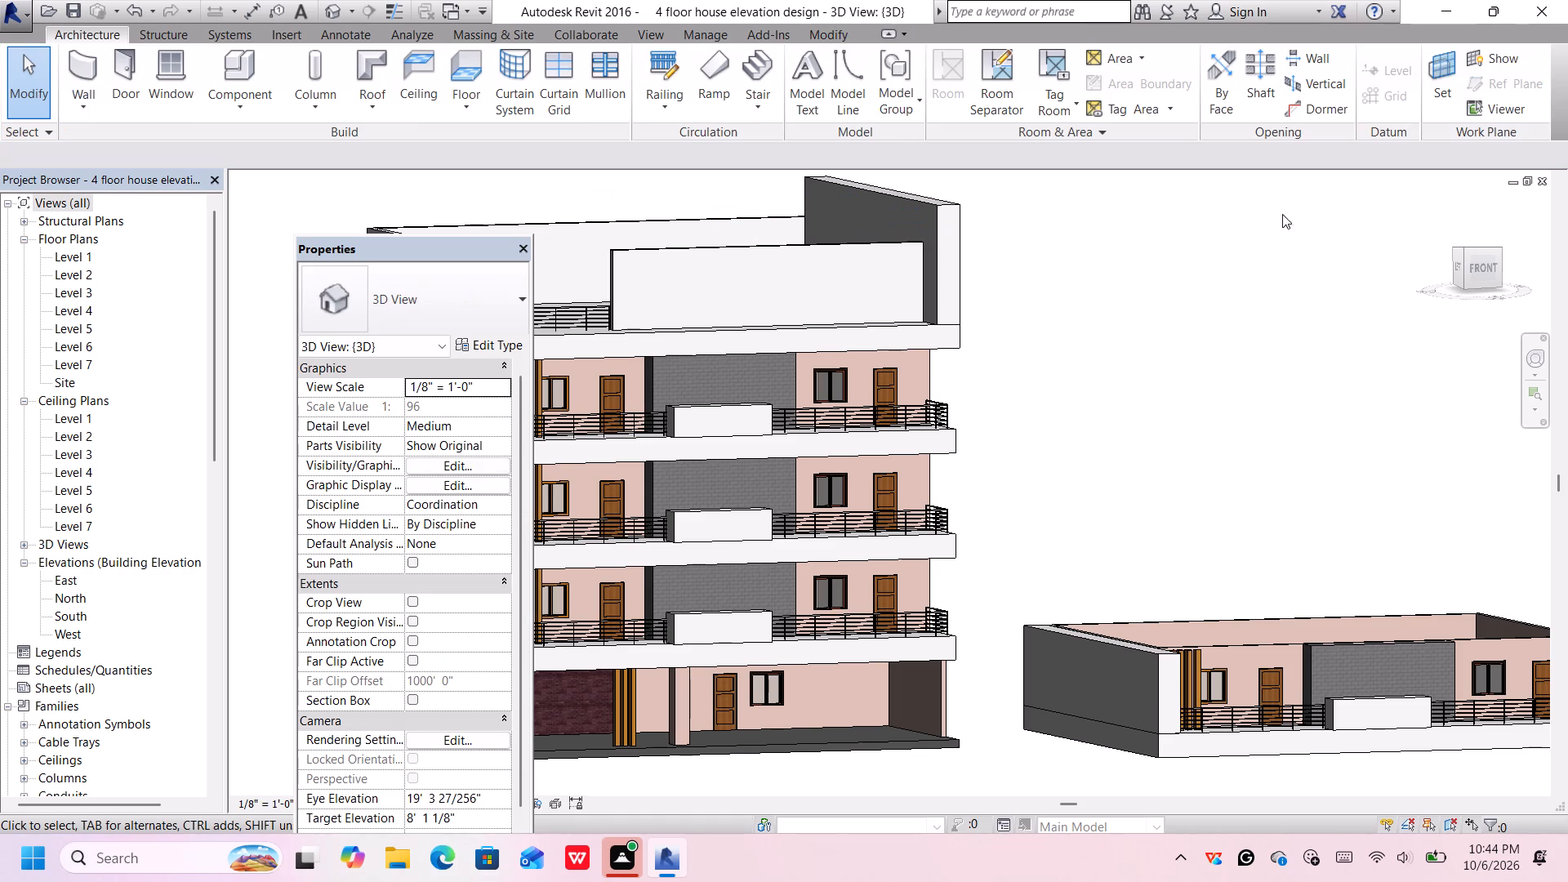
# Switch the 3D view to Top, start a Generic - 12" floor, and save the project at the reminder.
pyautogui.click(1482, 250)
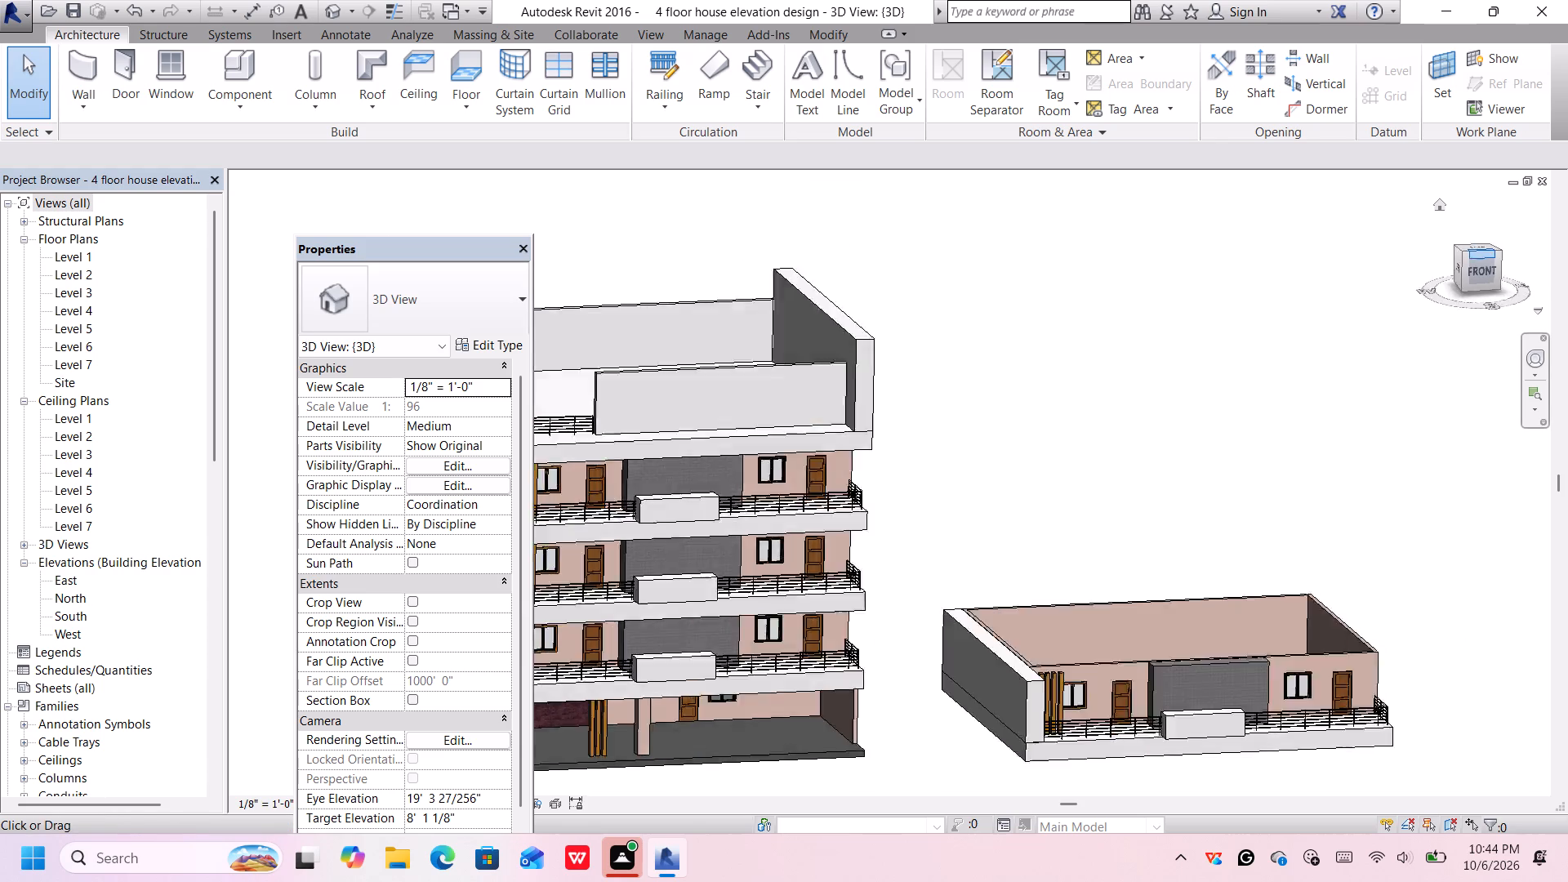
pyautogui.click(1480, 251)
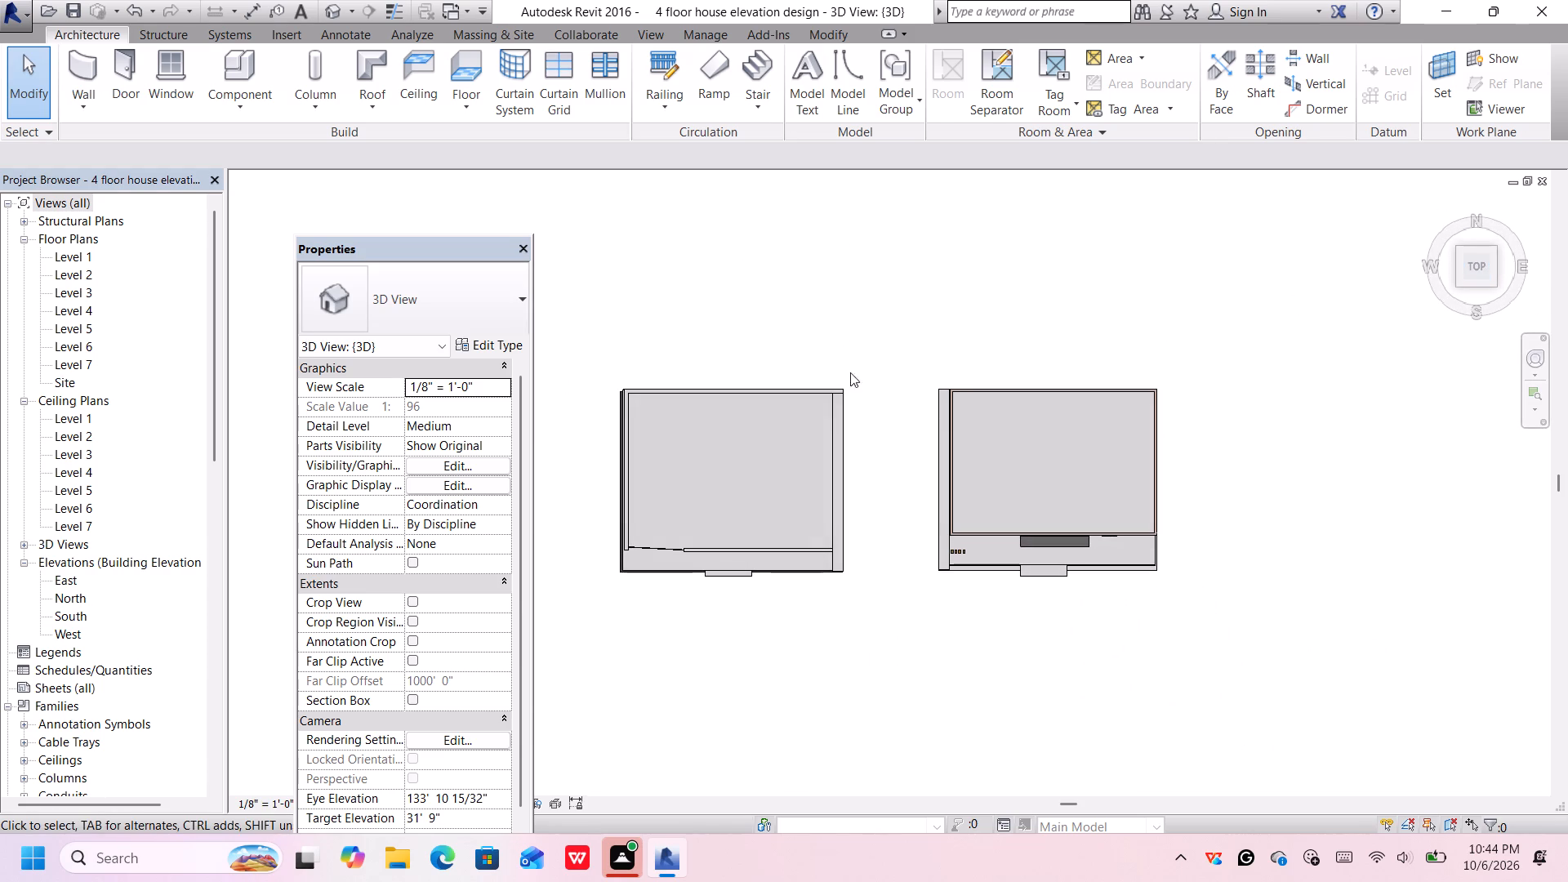
pyautogui.click(458, 101)
pyautogui.click(492, 141)
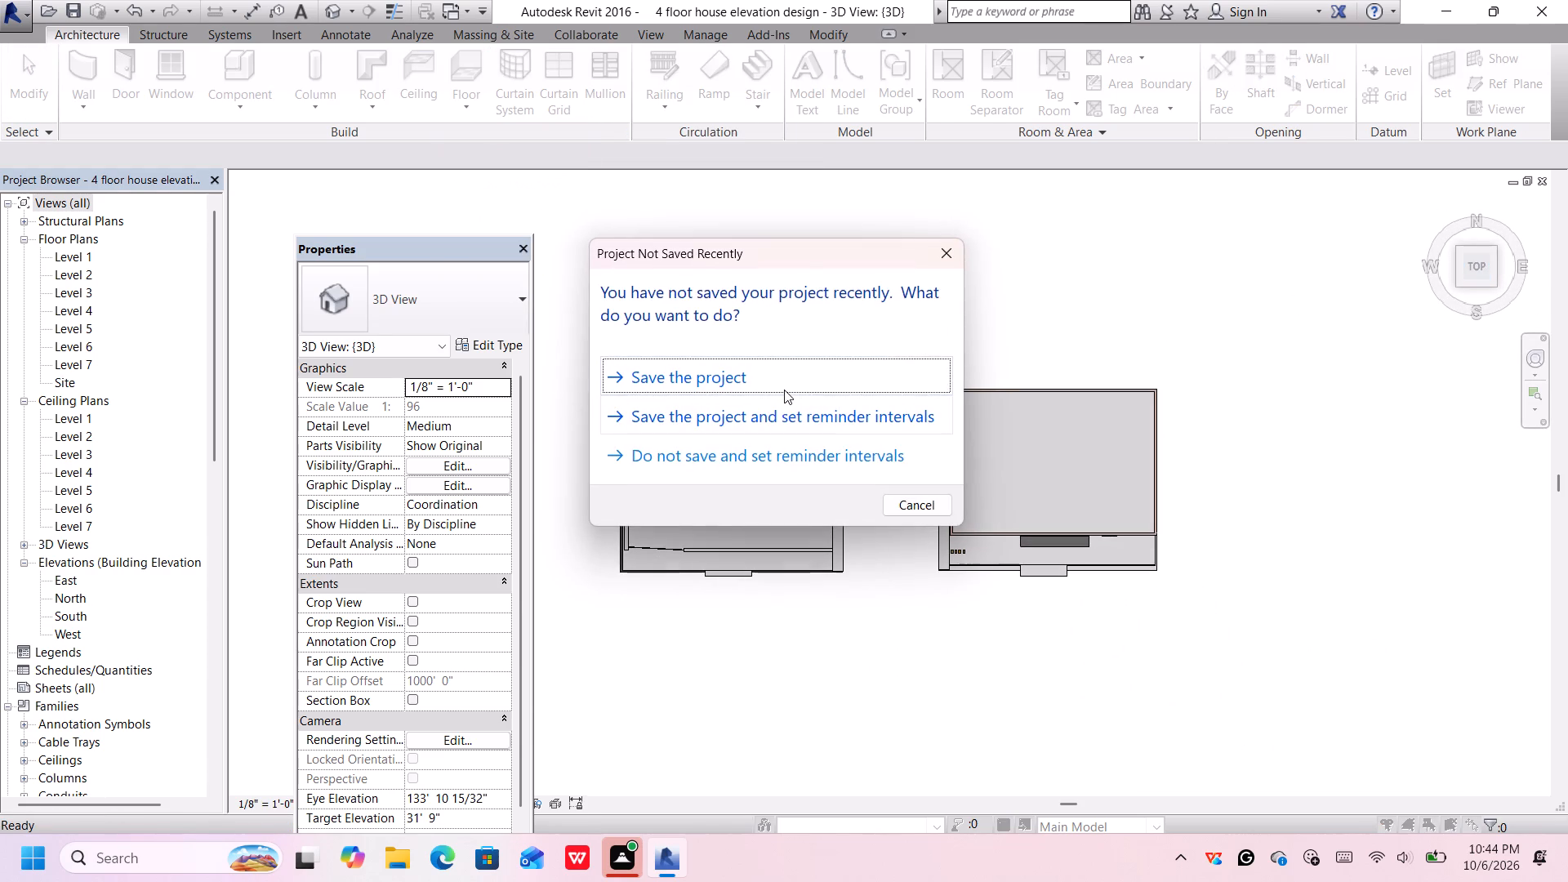
pyautogui.click(784, 390)
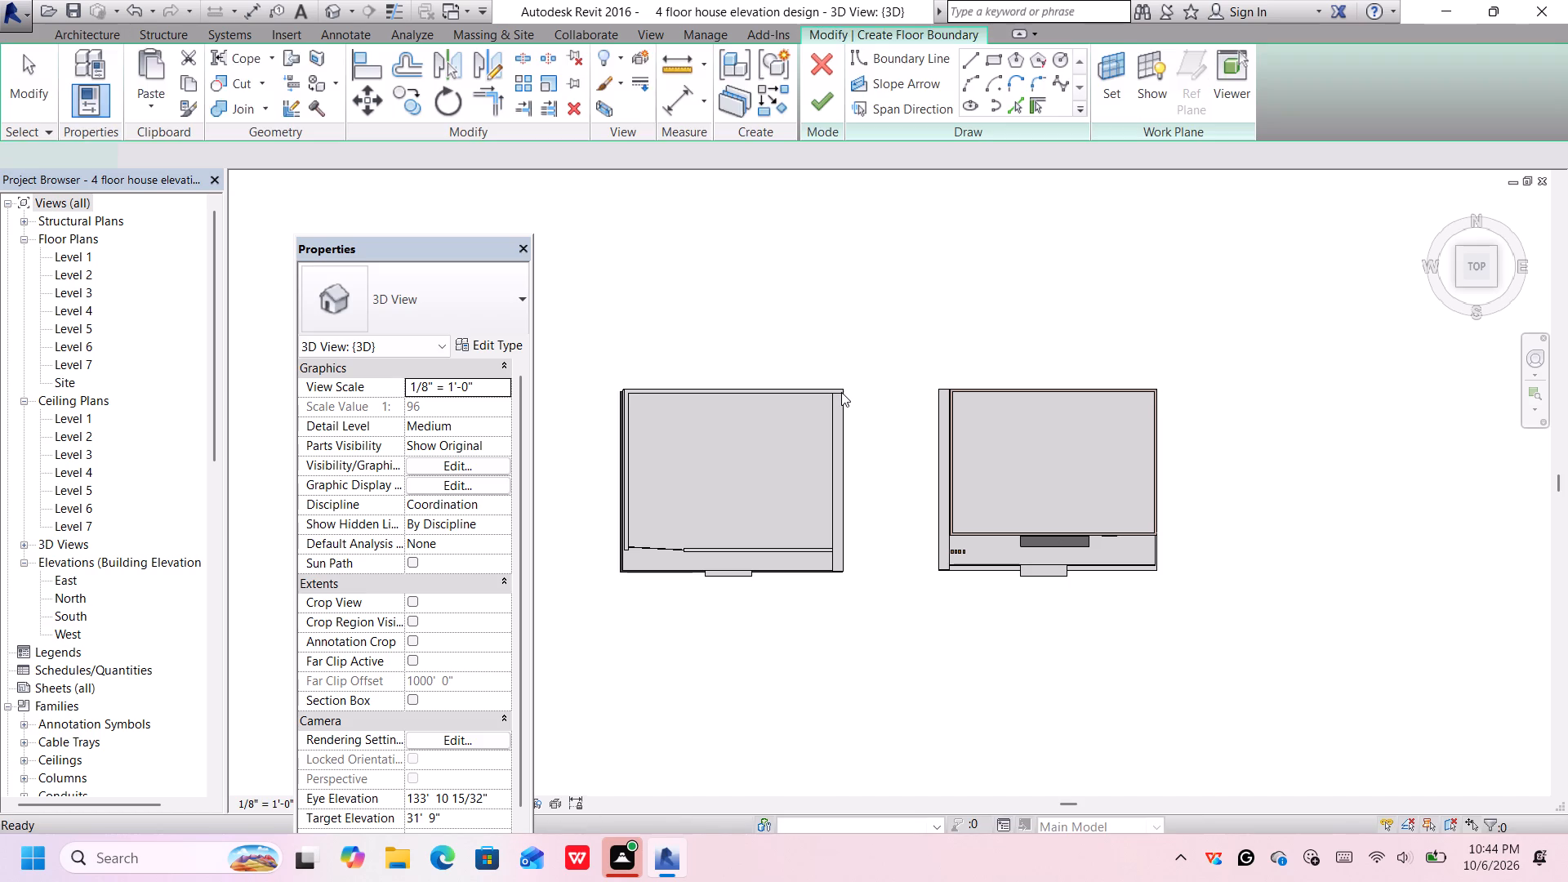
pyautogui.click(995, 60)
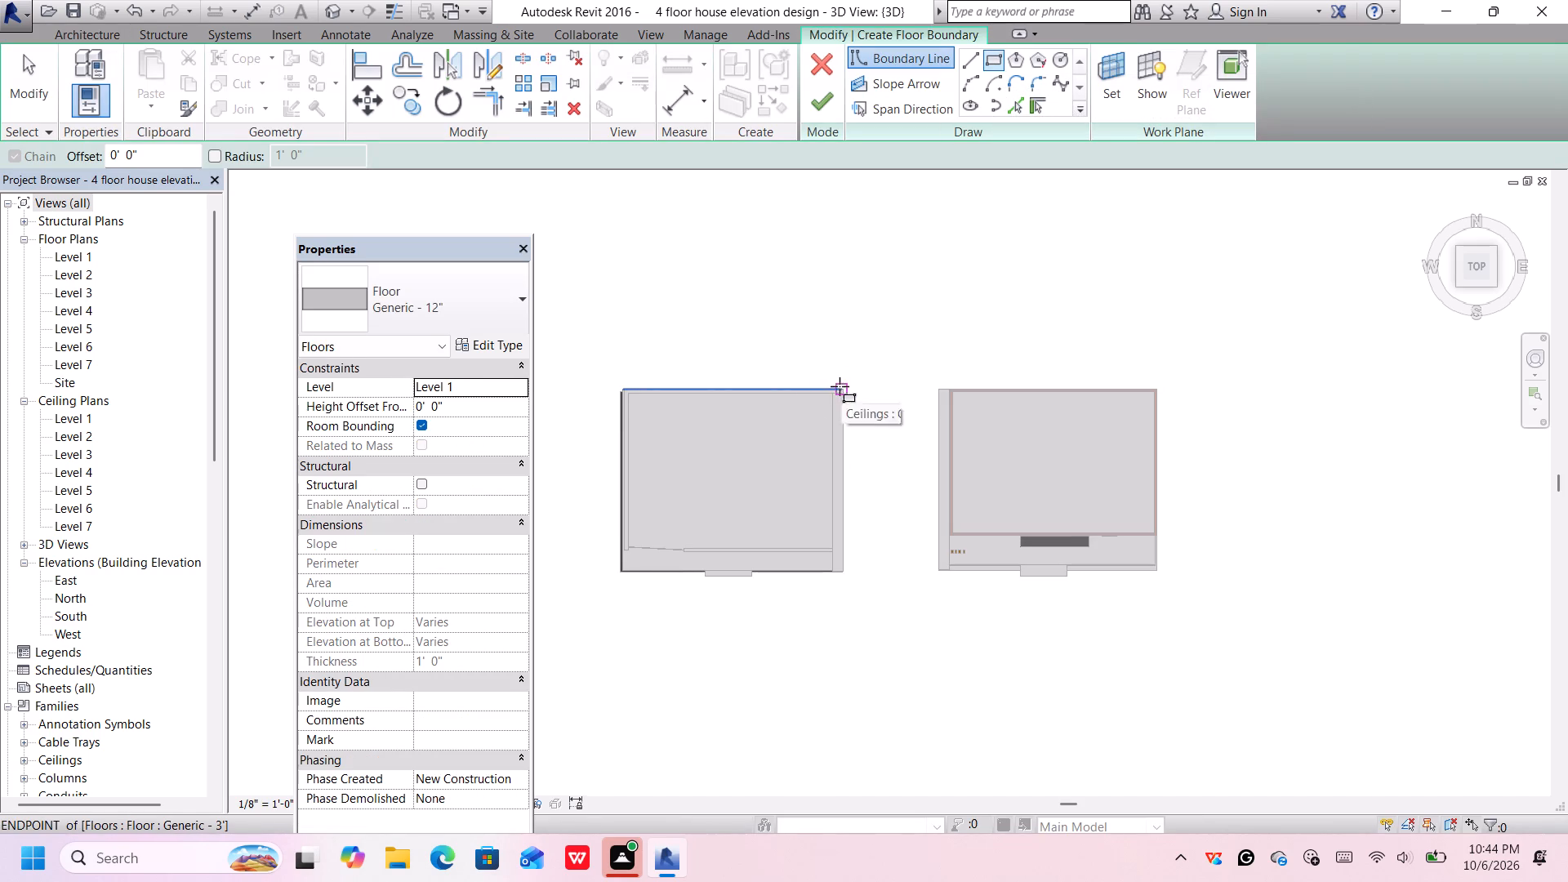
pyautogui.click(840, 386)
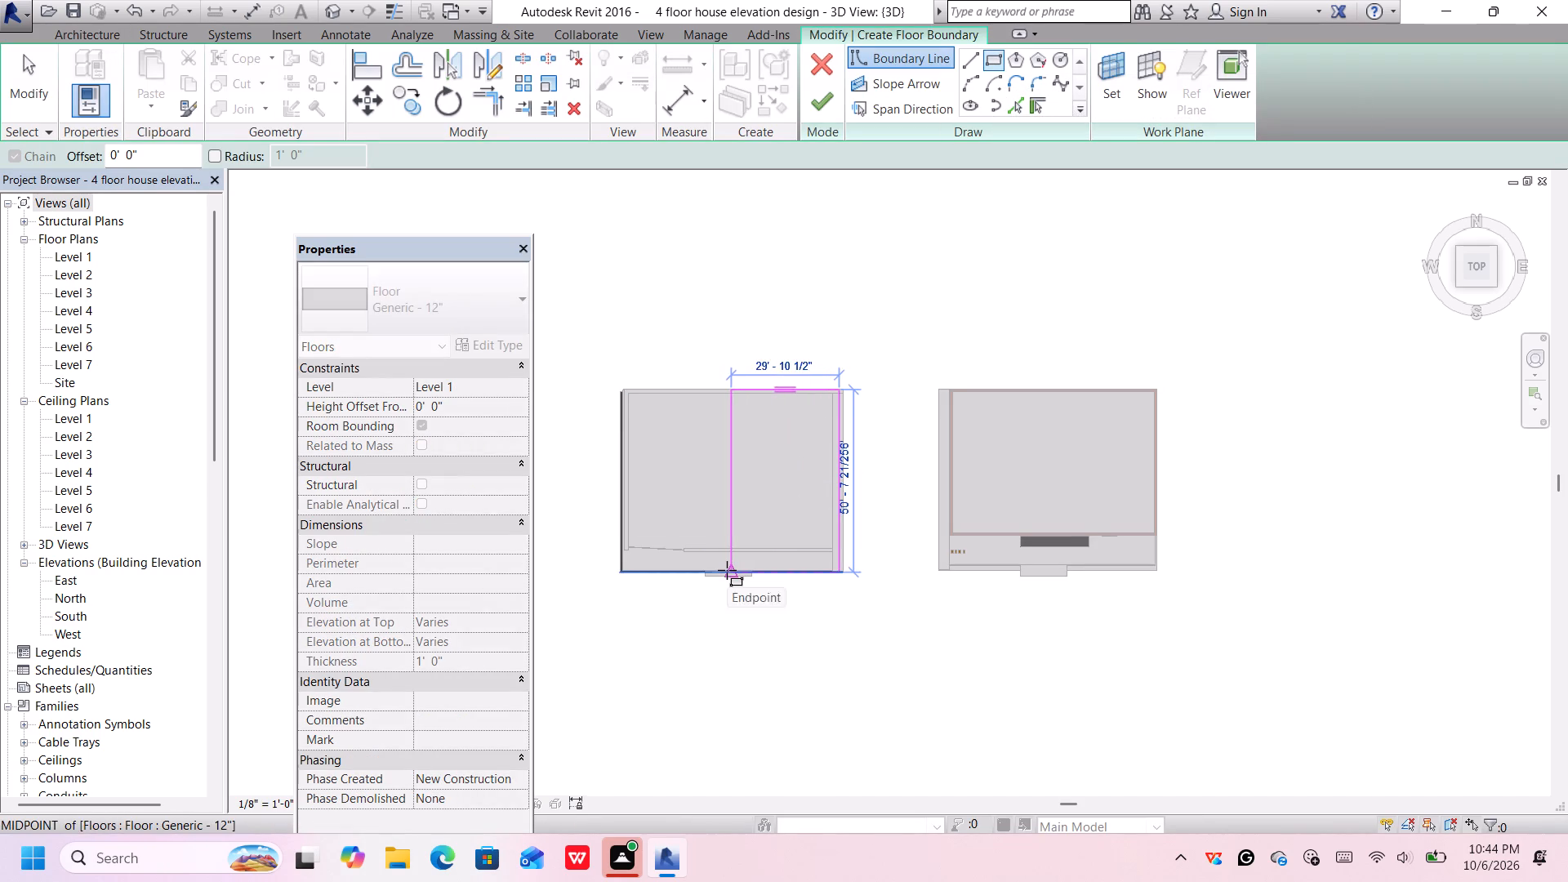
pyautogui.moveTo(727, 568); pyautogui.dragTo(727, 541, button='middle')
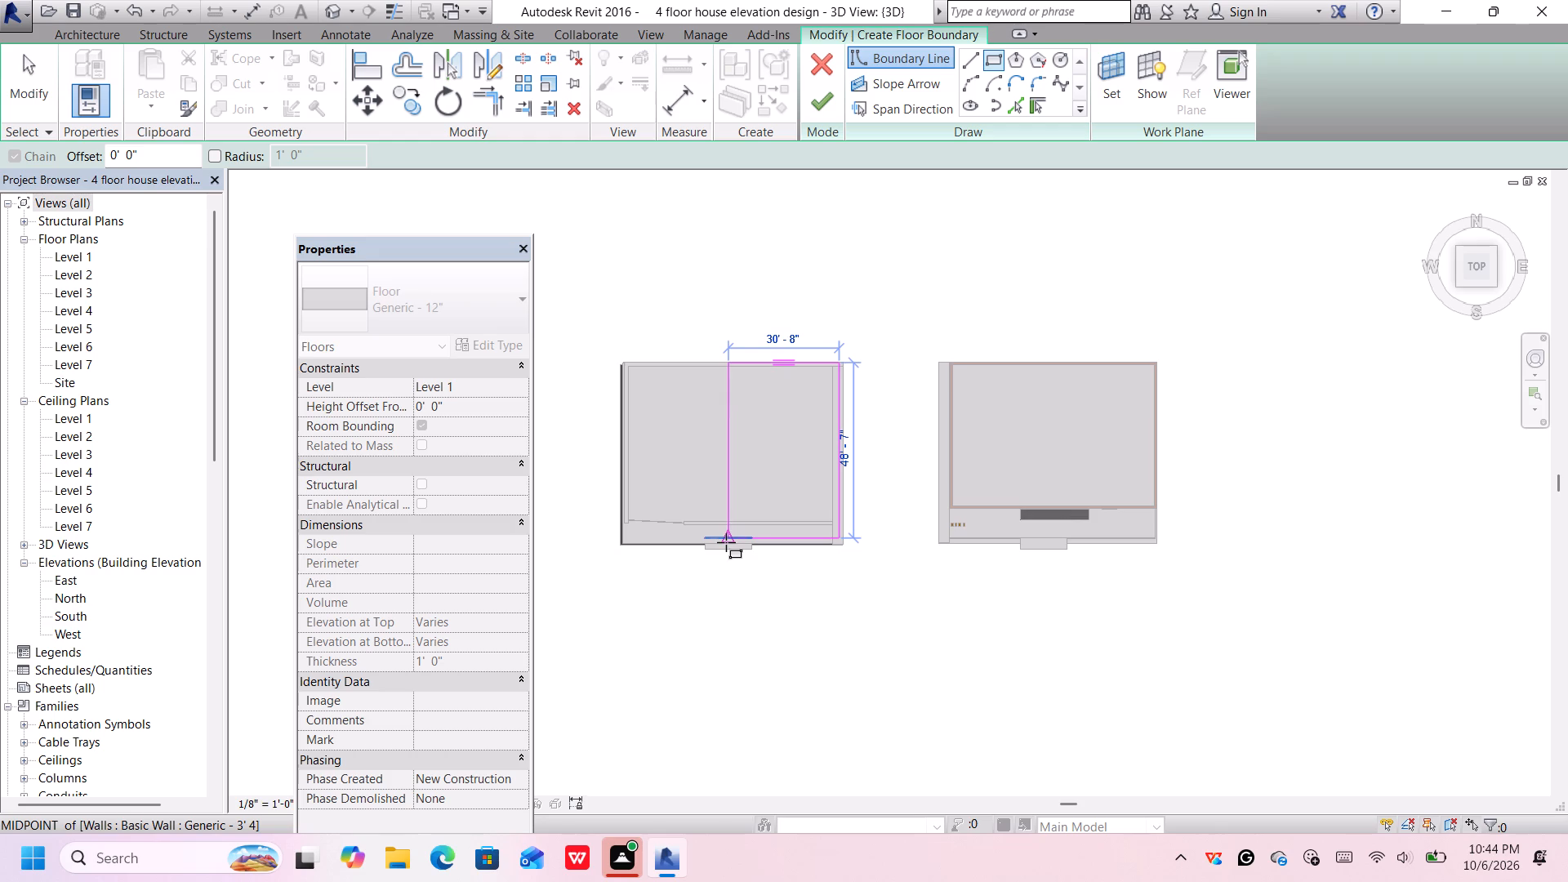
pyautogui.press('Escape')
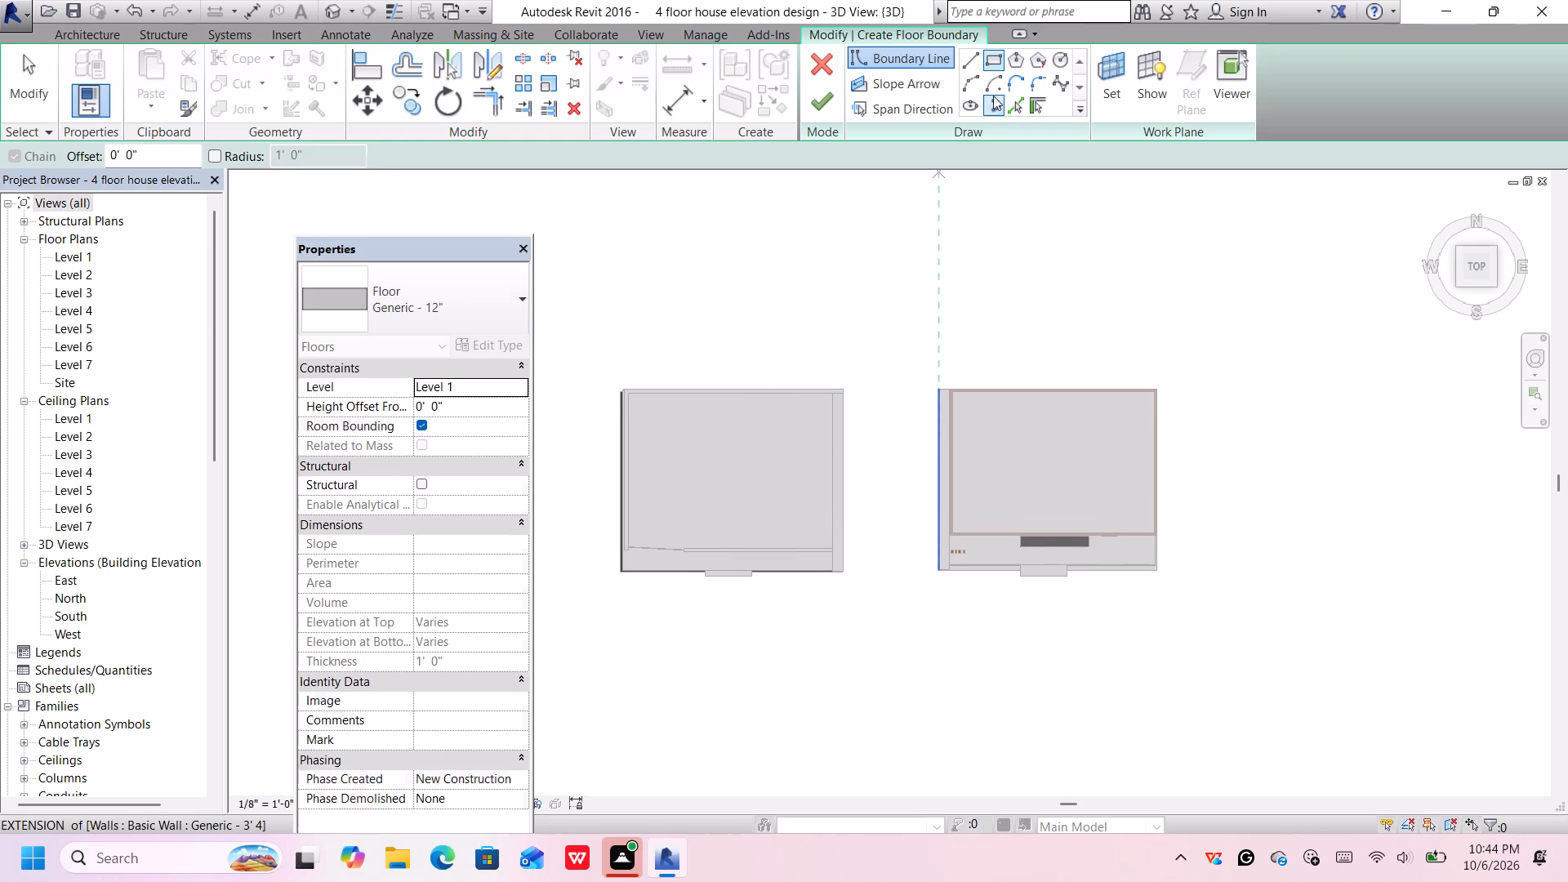
# Sketch a rectangular floor boundary about 30' 7" by 50' 3", from the thick side wall's rear outer corner to the front slab edge's midpoint.
pyautogui.click(996, 56)
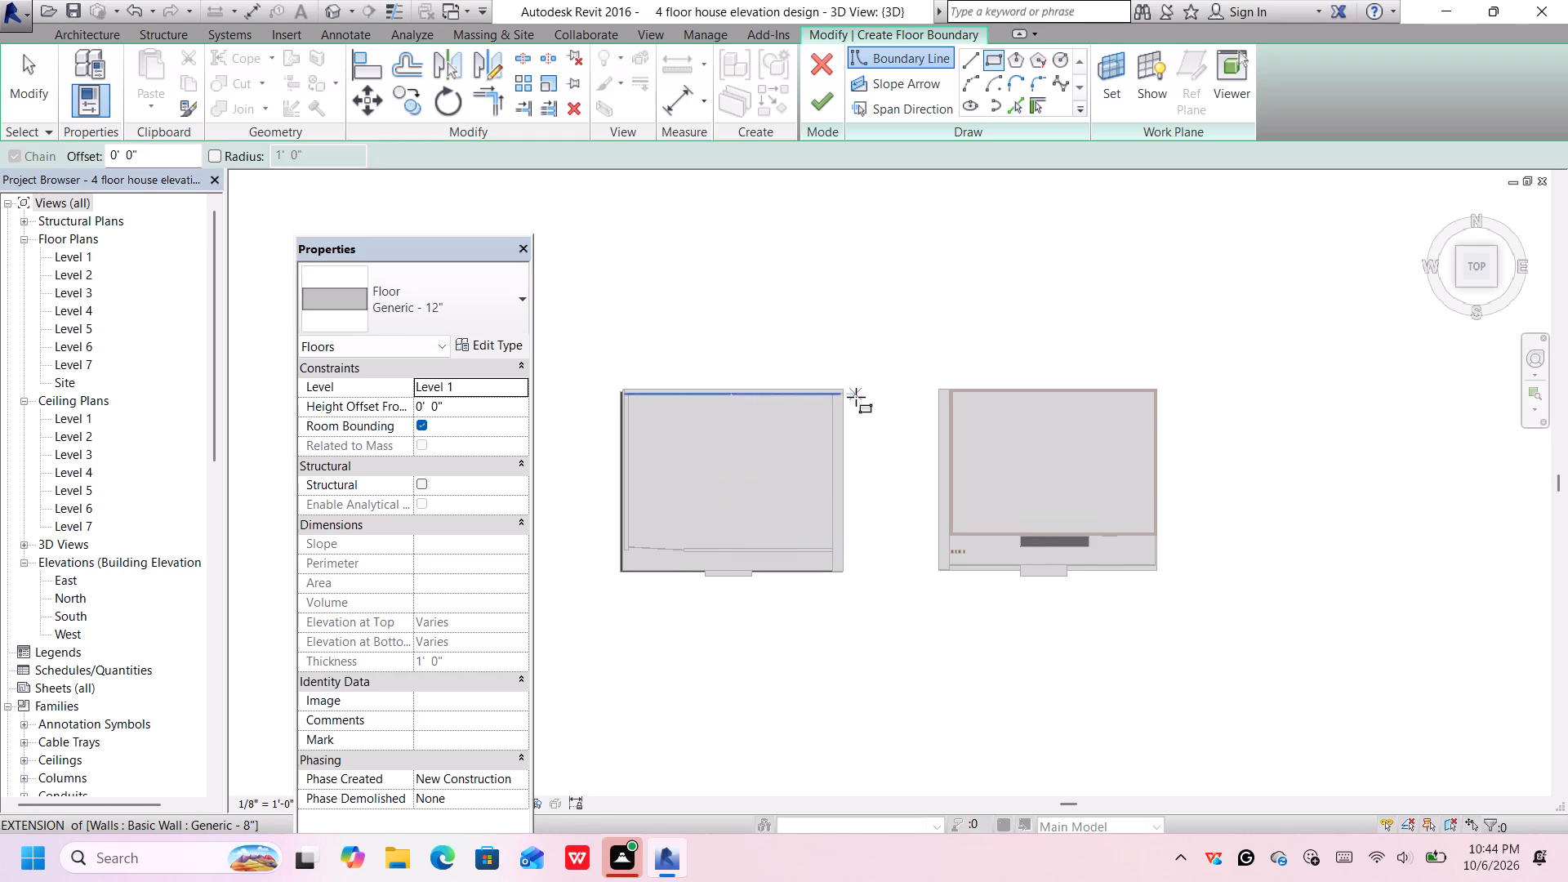
pyautogui.scroll(3, 844, 392)
pyautogui.click(844, 387)
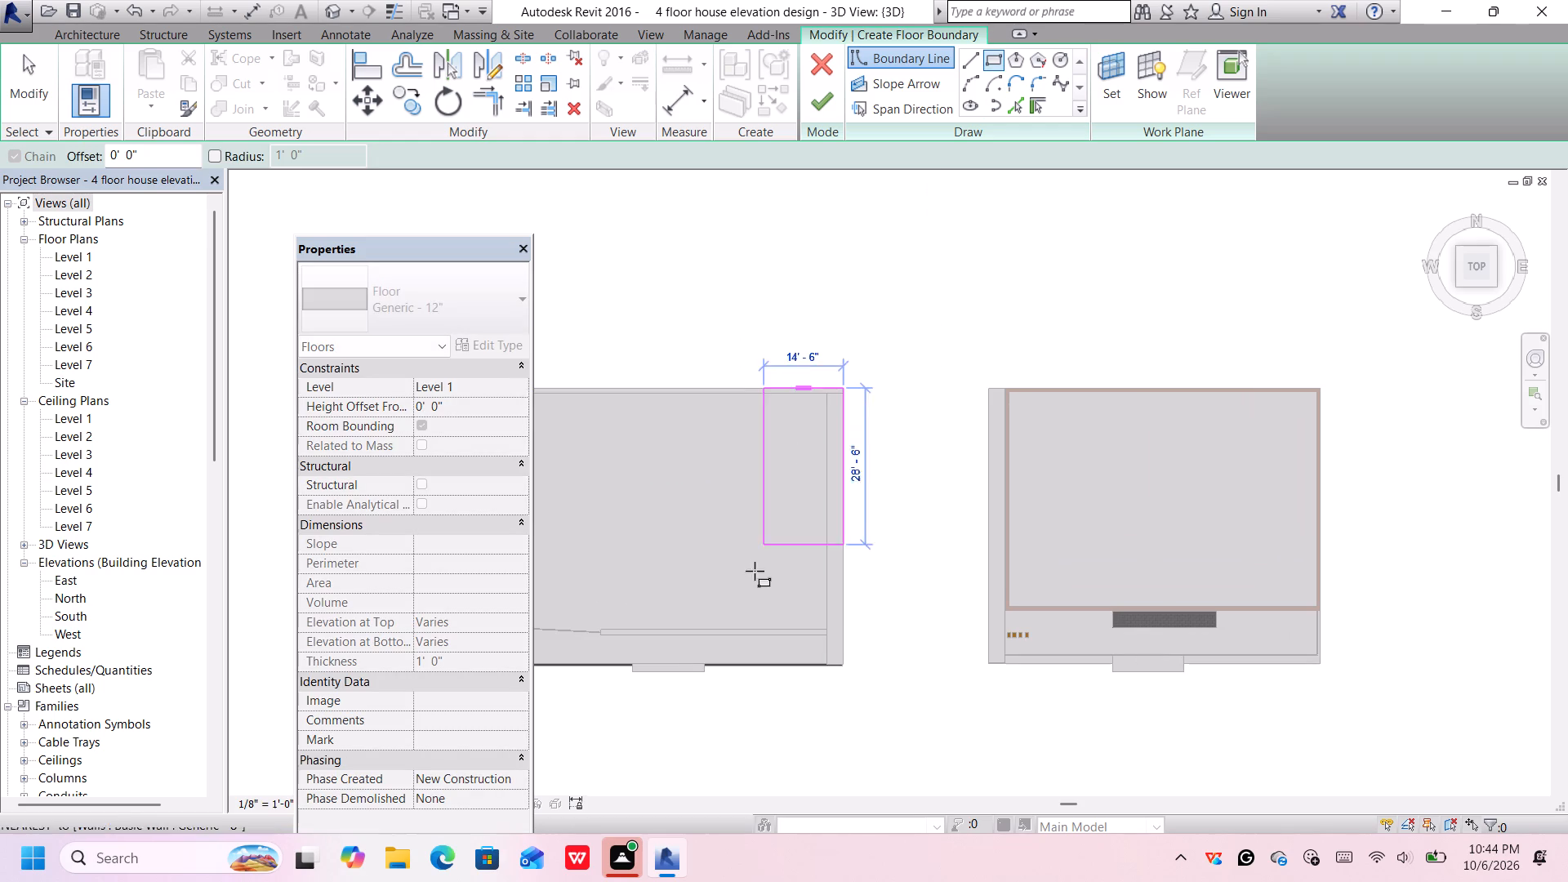
pyautogui.scroll(-3, 749, 583)
pyautogui.moveTo(744, 586); pyautogui.dragTo(798, 555, button='middle')
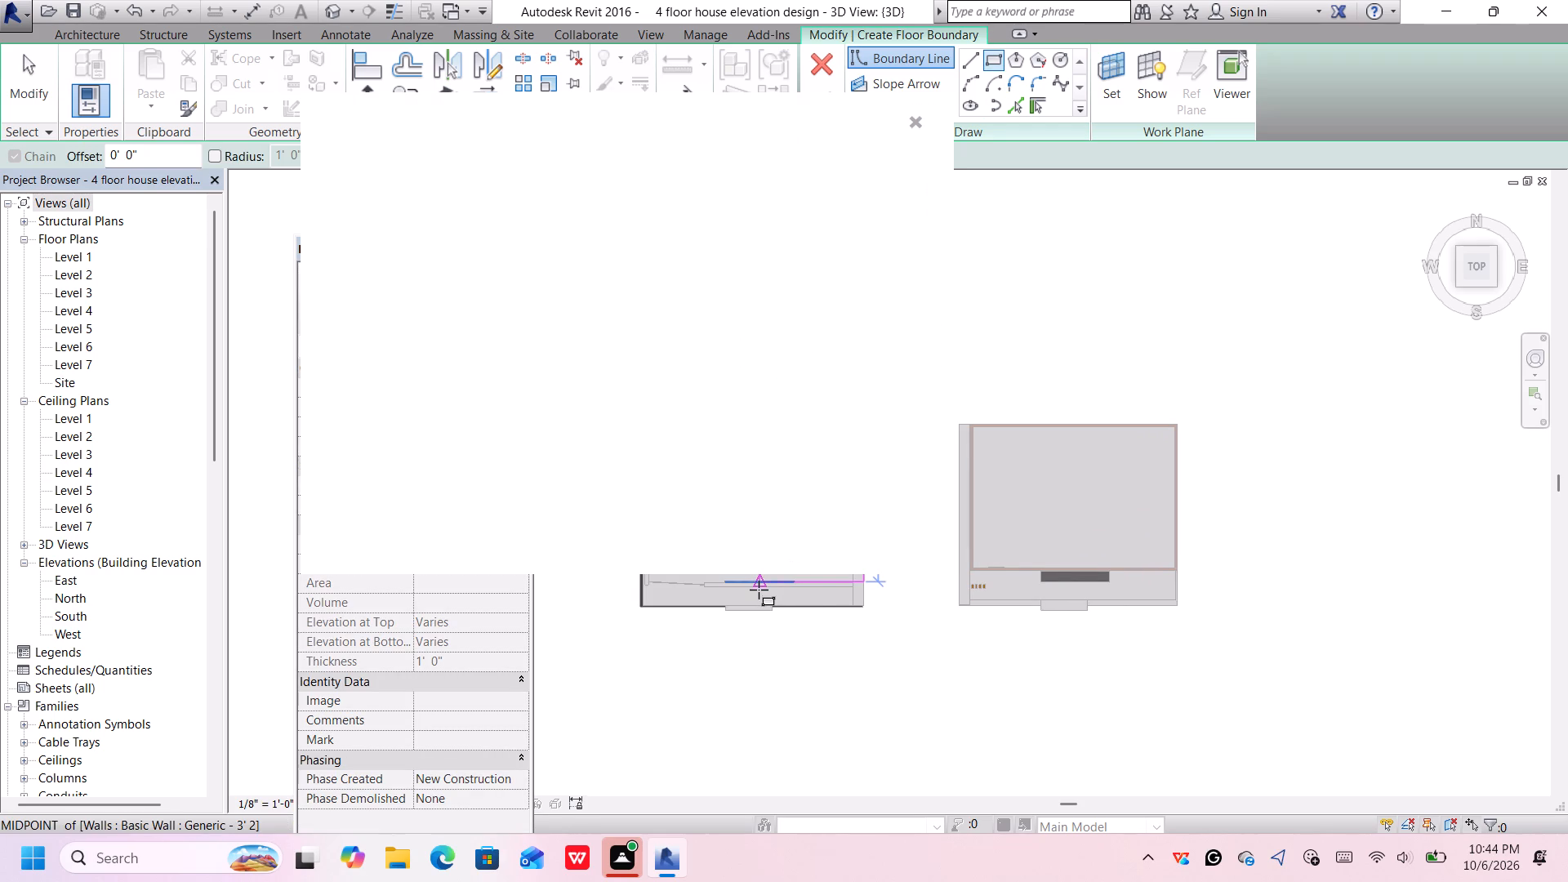
pyautogui.click(919, 124)
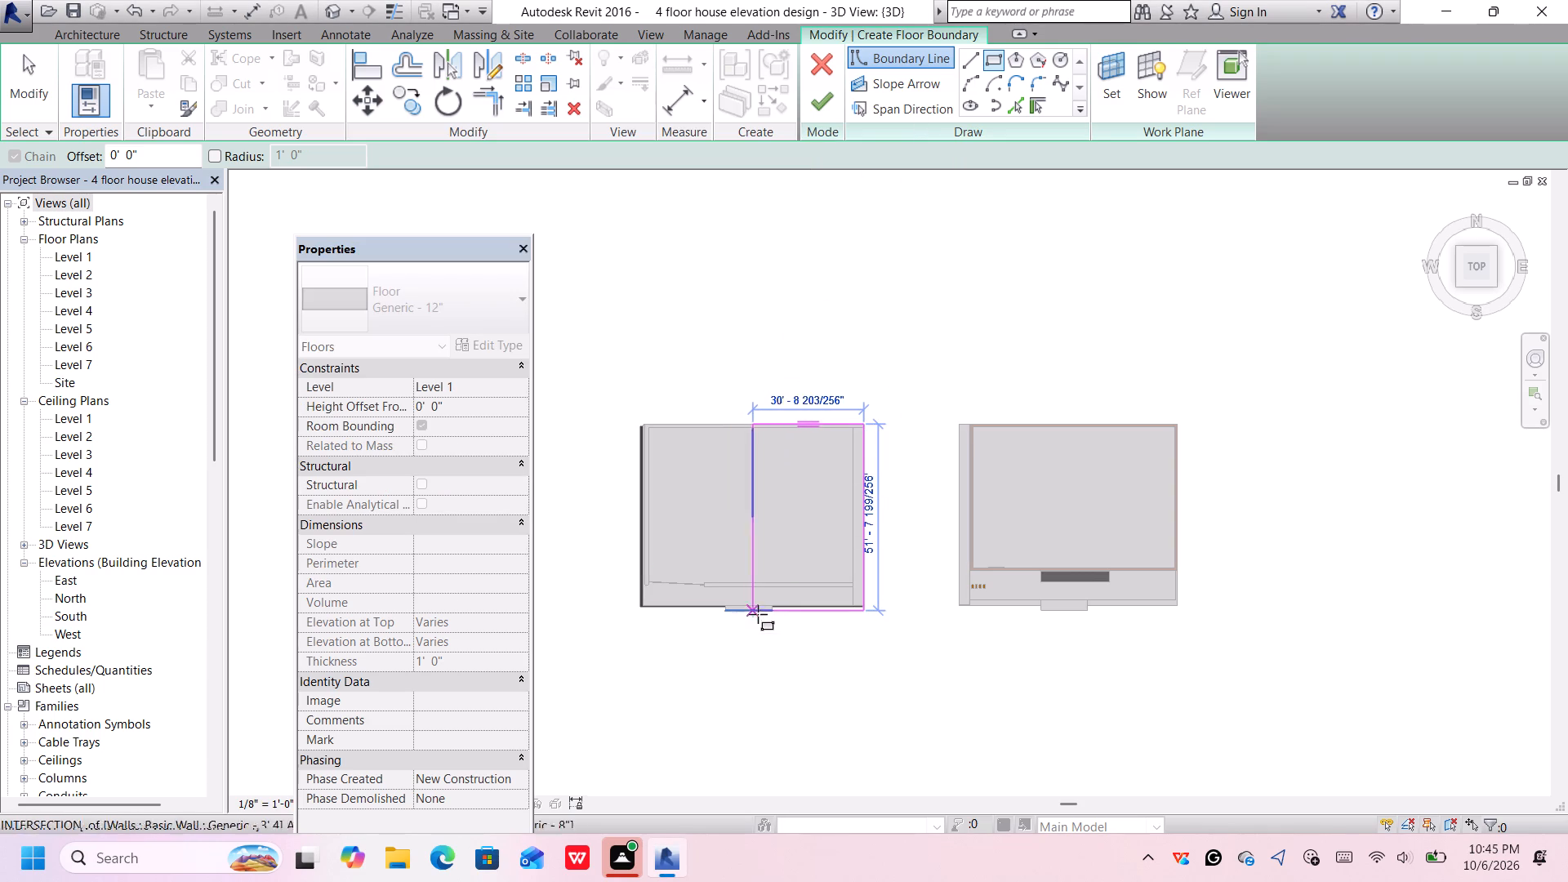
pyautogui.scroll(3, 761, 616)
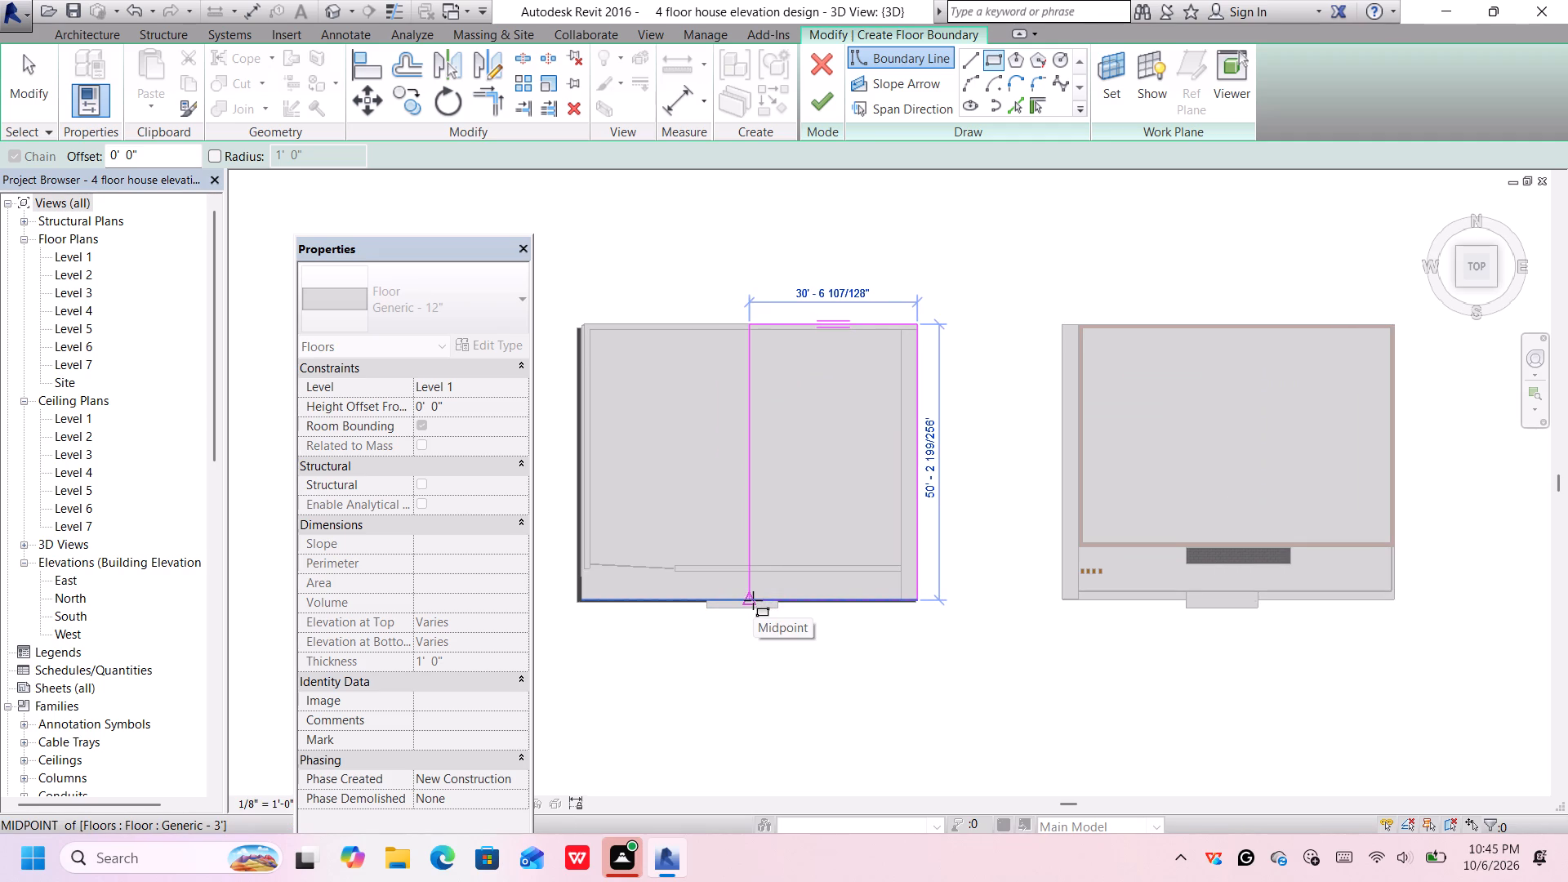
pyautogui.click(753, 600)
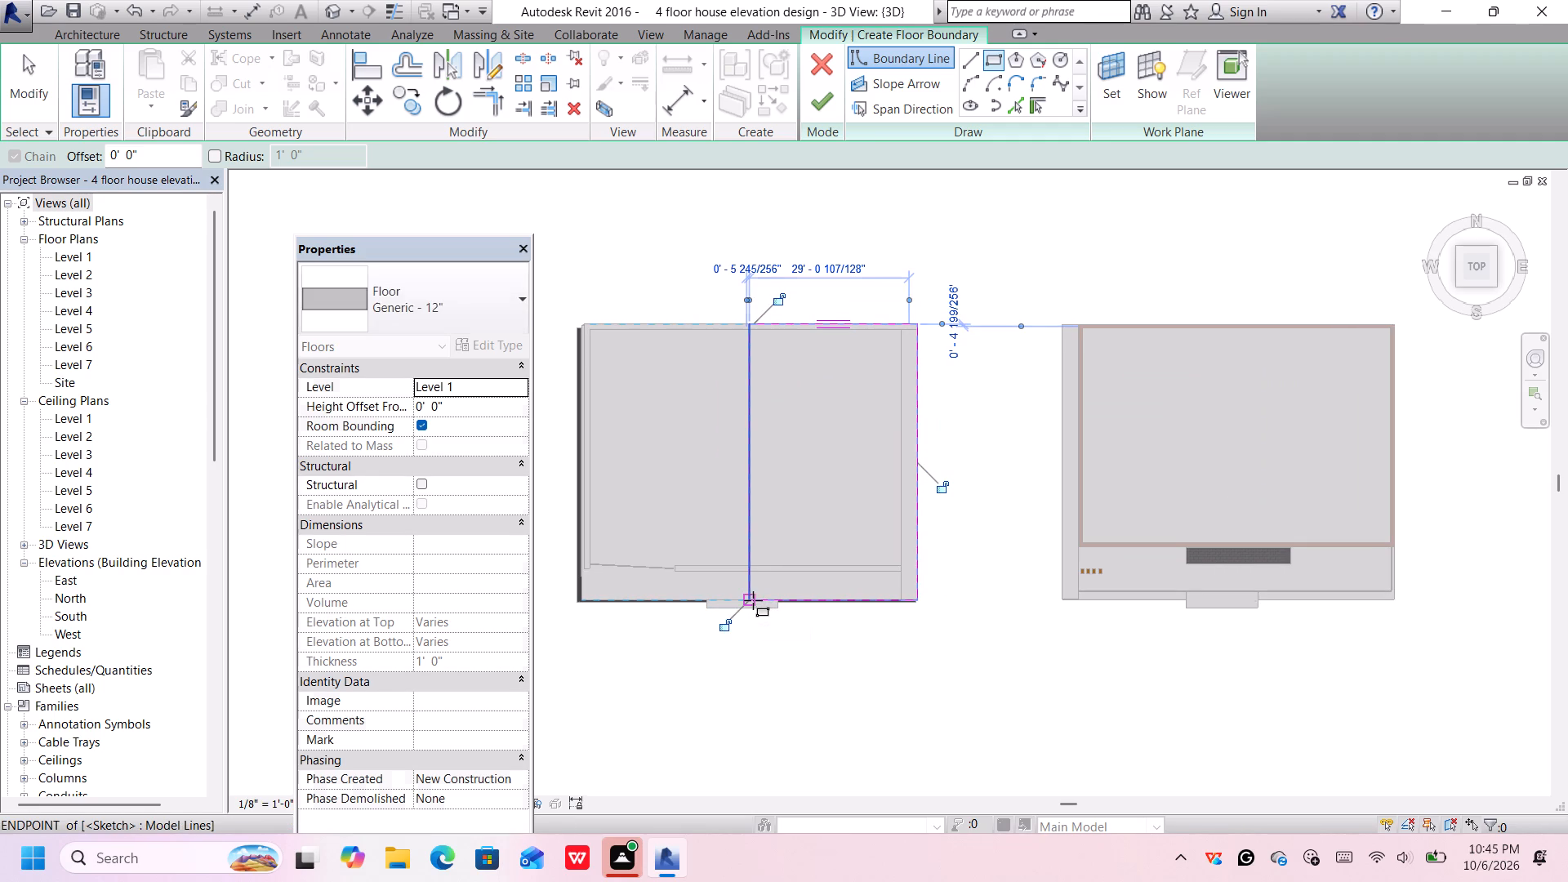
# Assign the new floor to Level 6 with a height offset of 15' 0".
pyautogui.click(499, 382)
pyautogui.click(524, 390)
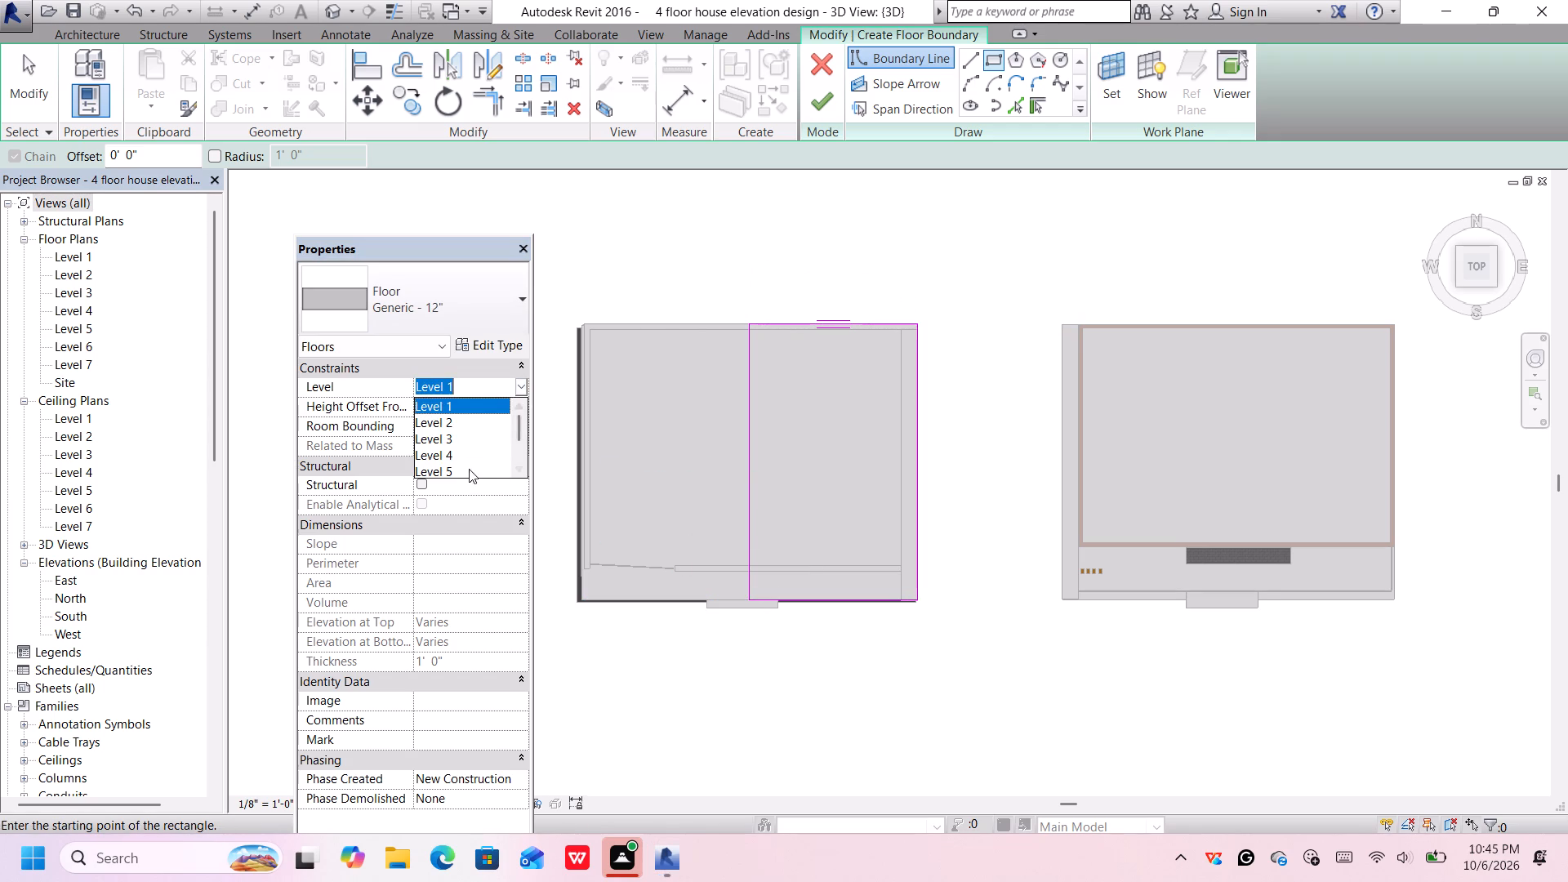
pyautogui.scroll(-3, 467, 457)
pyautogui.click(463, 438)
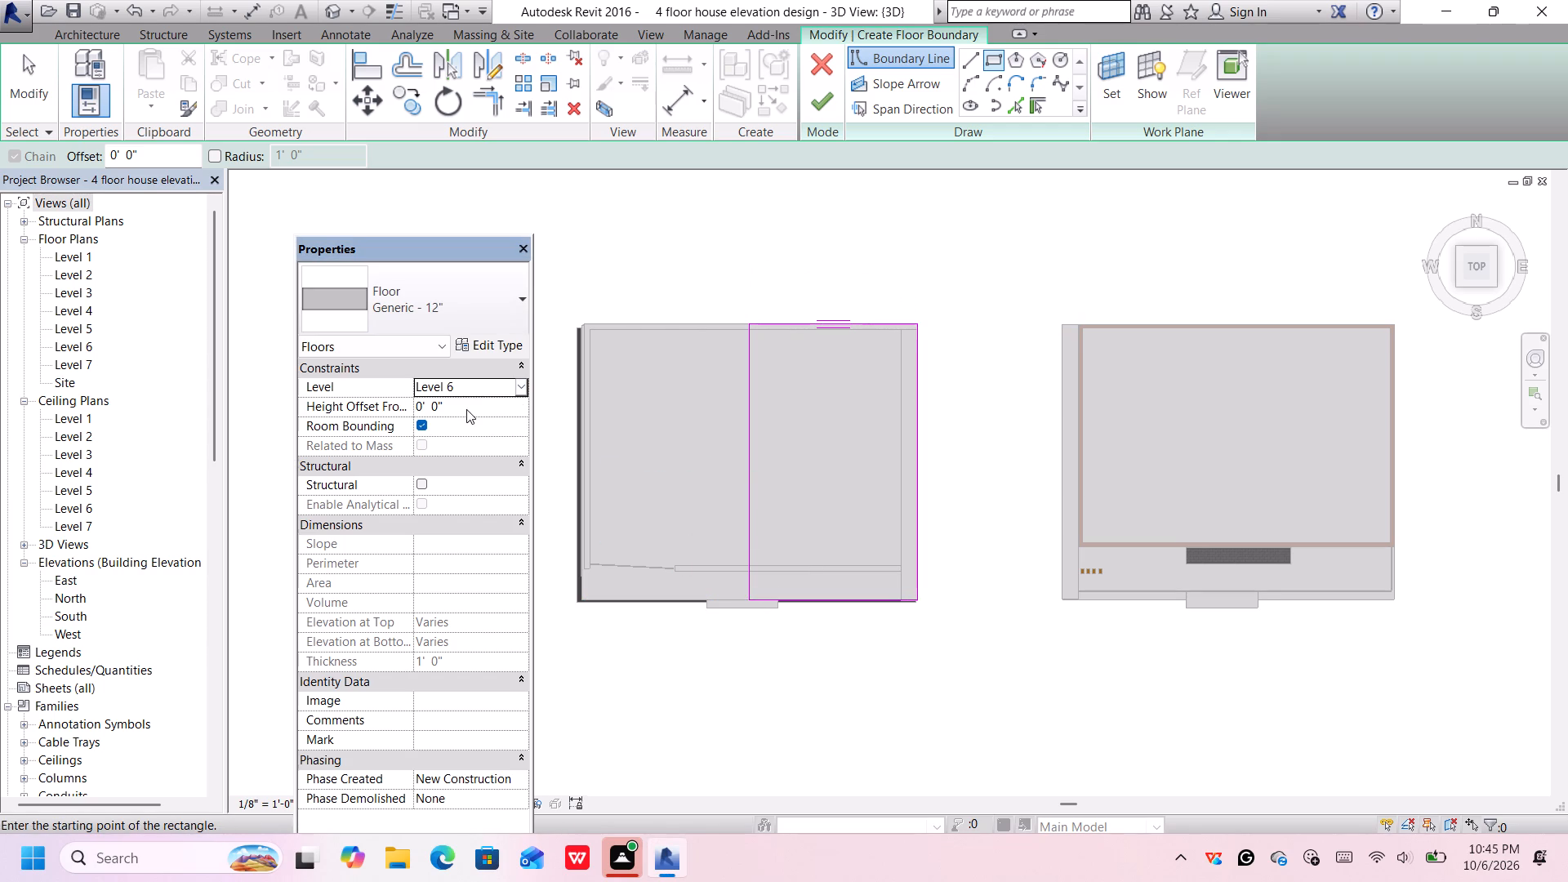
pyautogui.click(466, 409)
pyautogui.press('BackSpace')
pyautogui.write('15')
pyautogui.press("'")
pyautogui.press('Return')
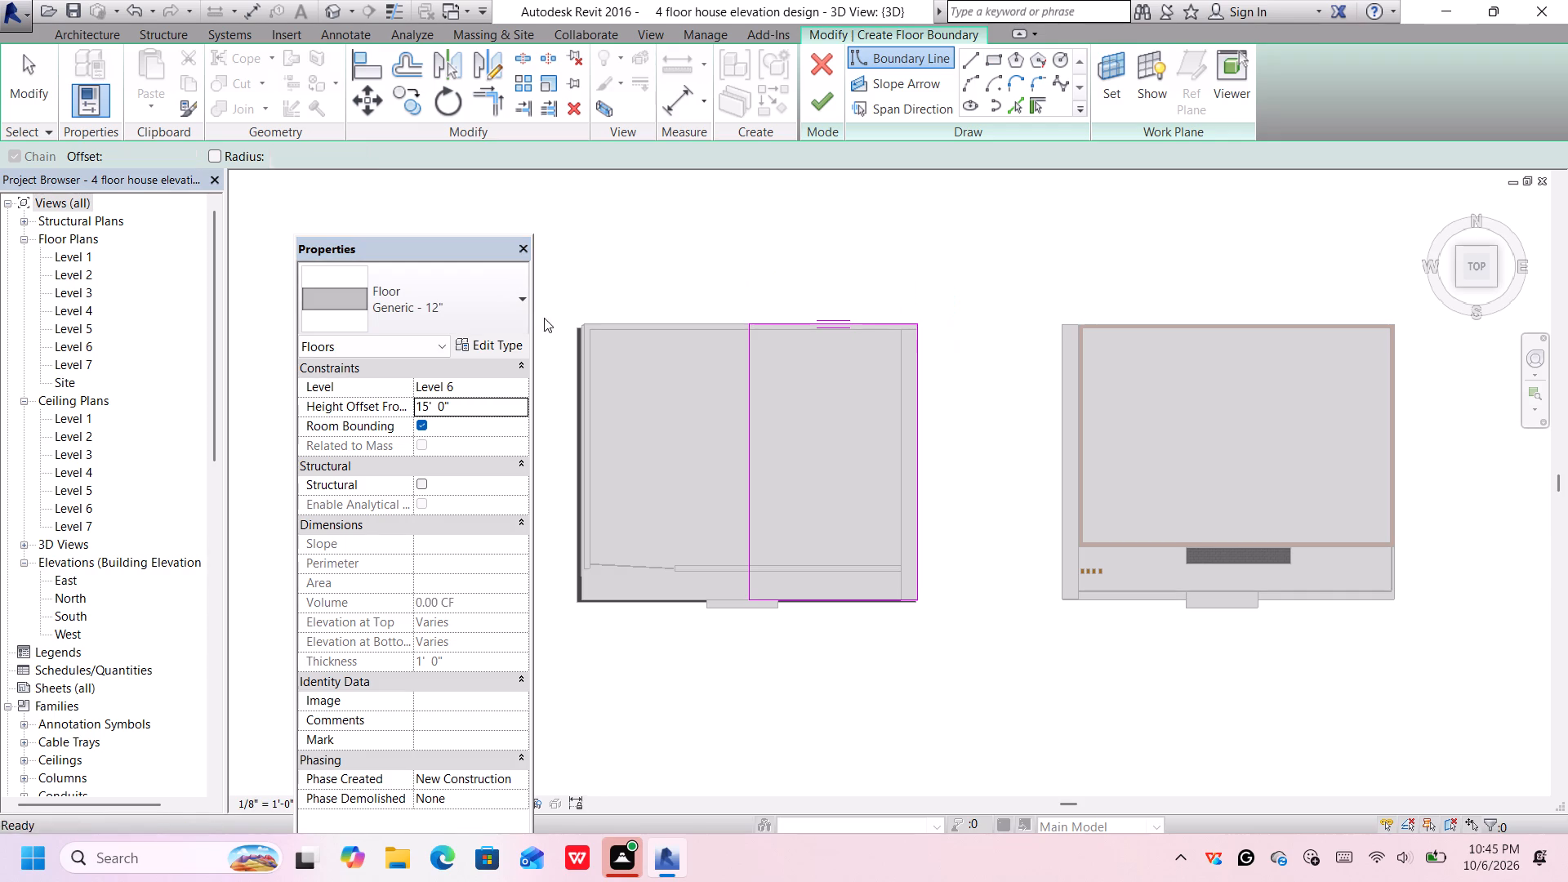
# Set the floor's height offset from Level 6 to 16' 0" and finish the floor boundary sketch.
pyautogui.click(452, 404)
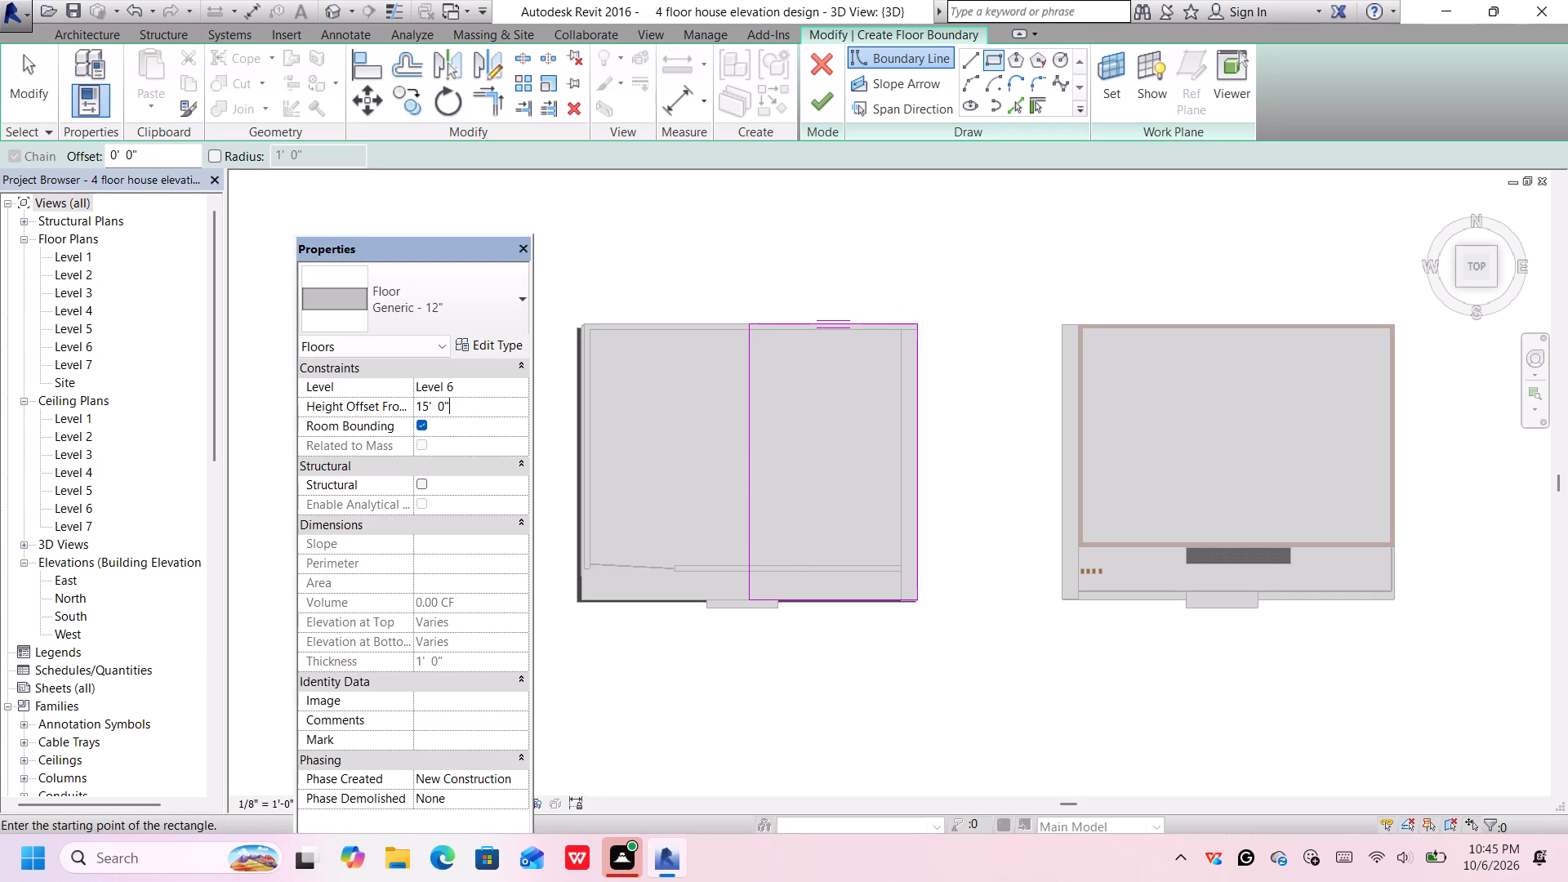
pyautogui.press('BackSpace')
pyautogui.write("16'")
pyautogui.press('Return')
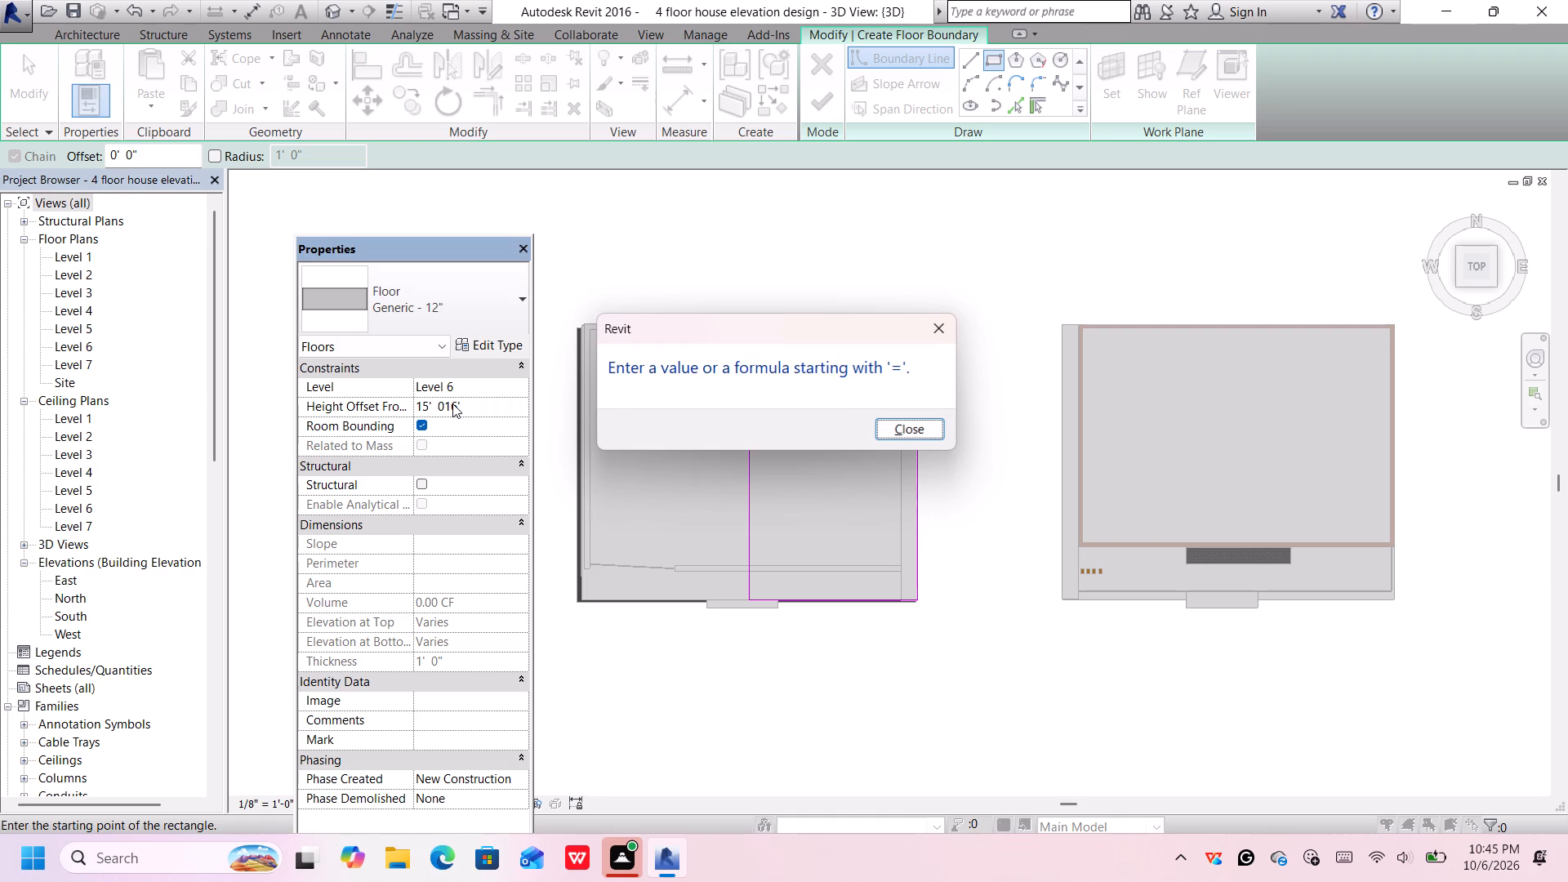
pyautogui.press('BackSpace')
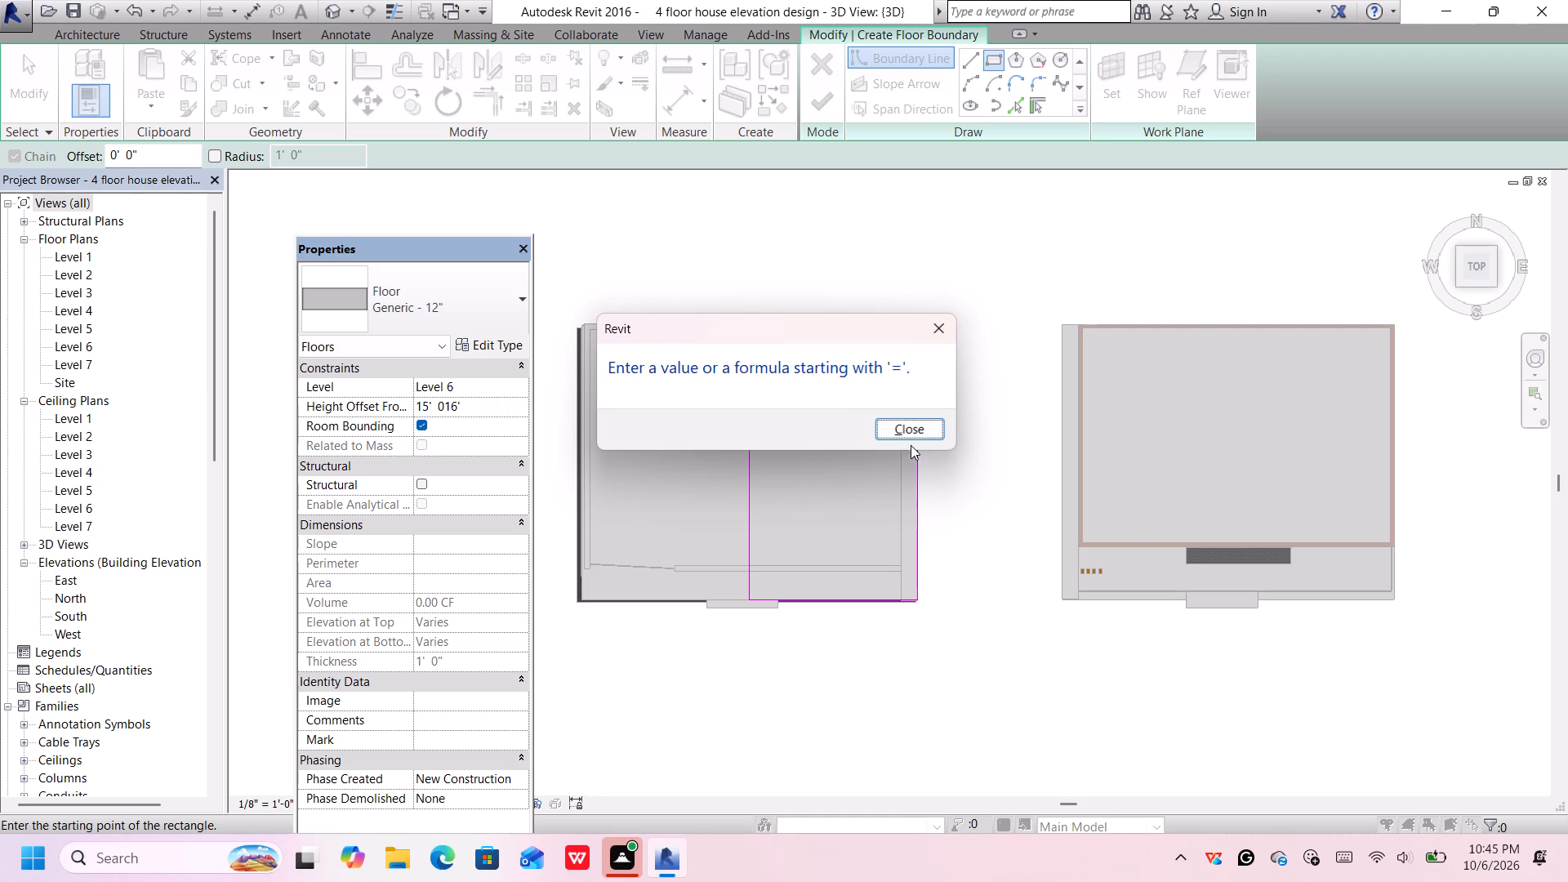
pyautogui.click(909, 434)
pyautogui.click(475, 408)
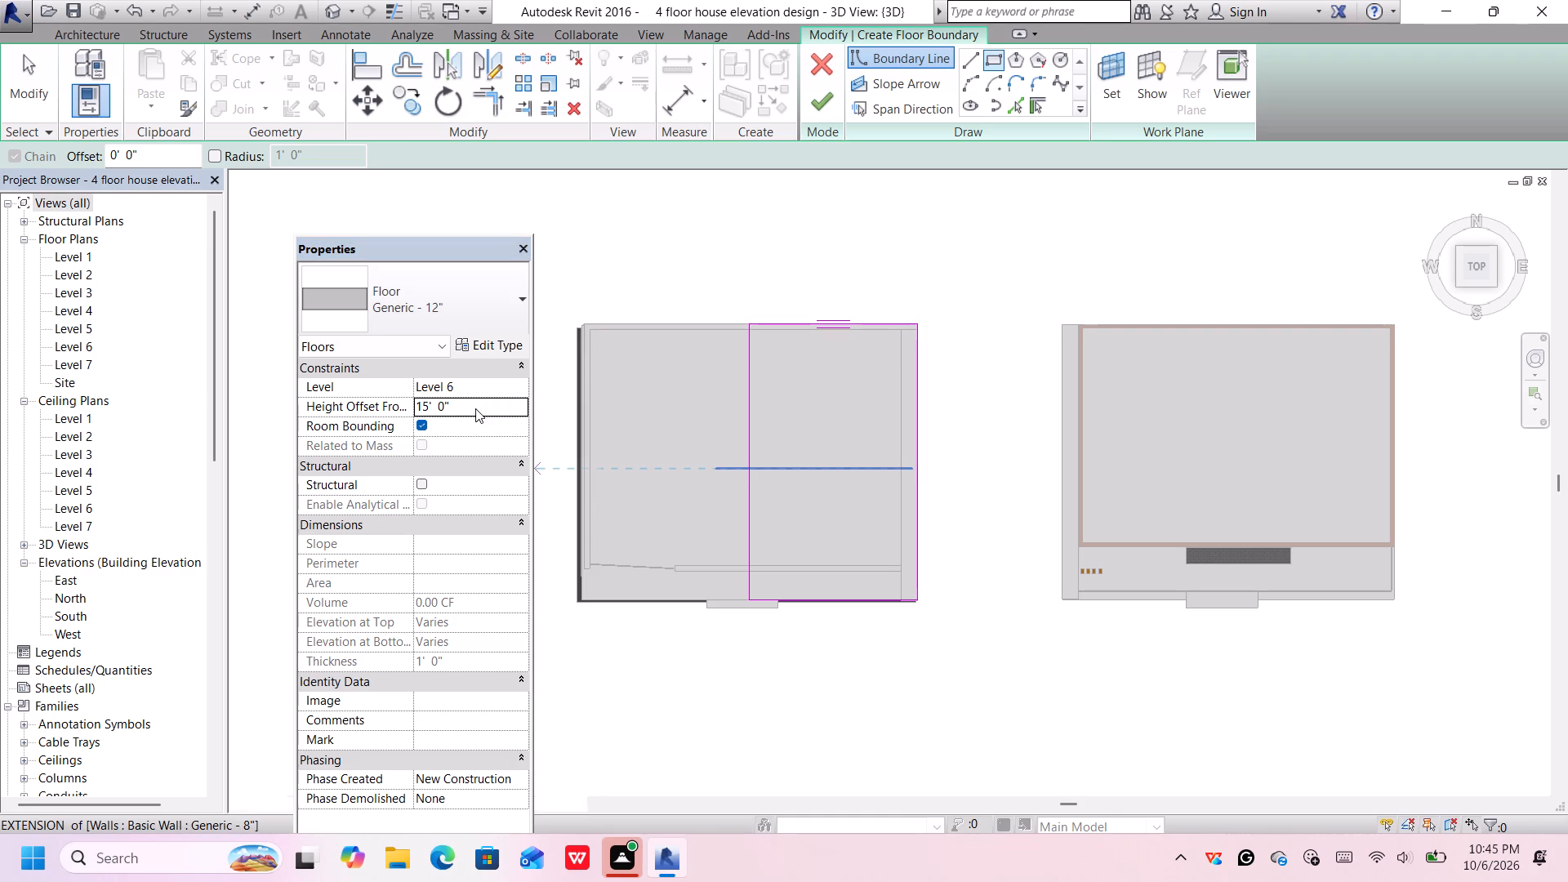
pyautogui.press('BackSpace')
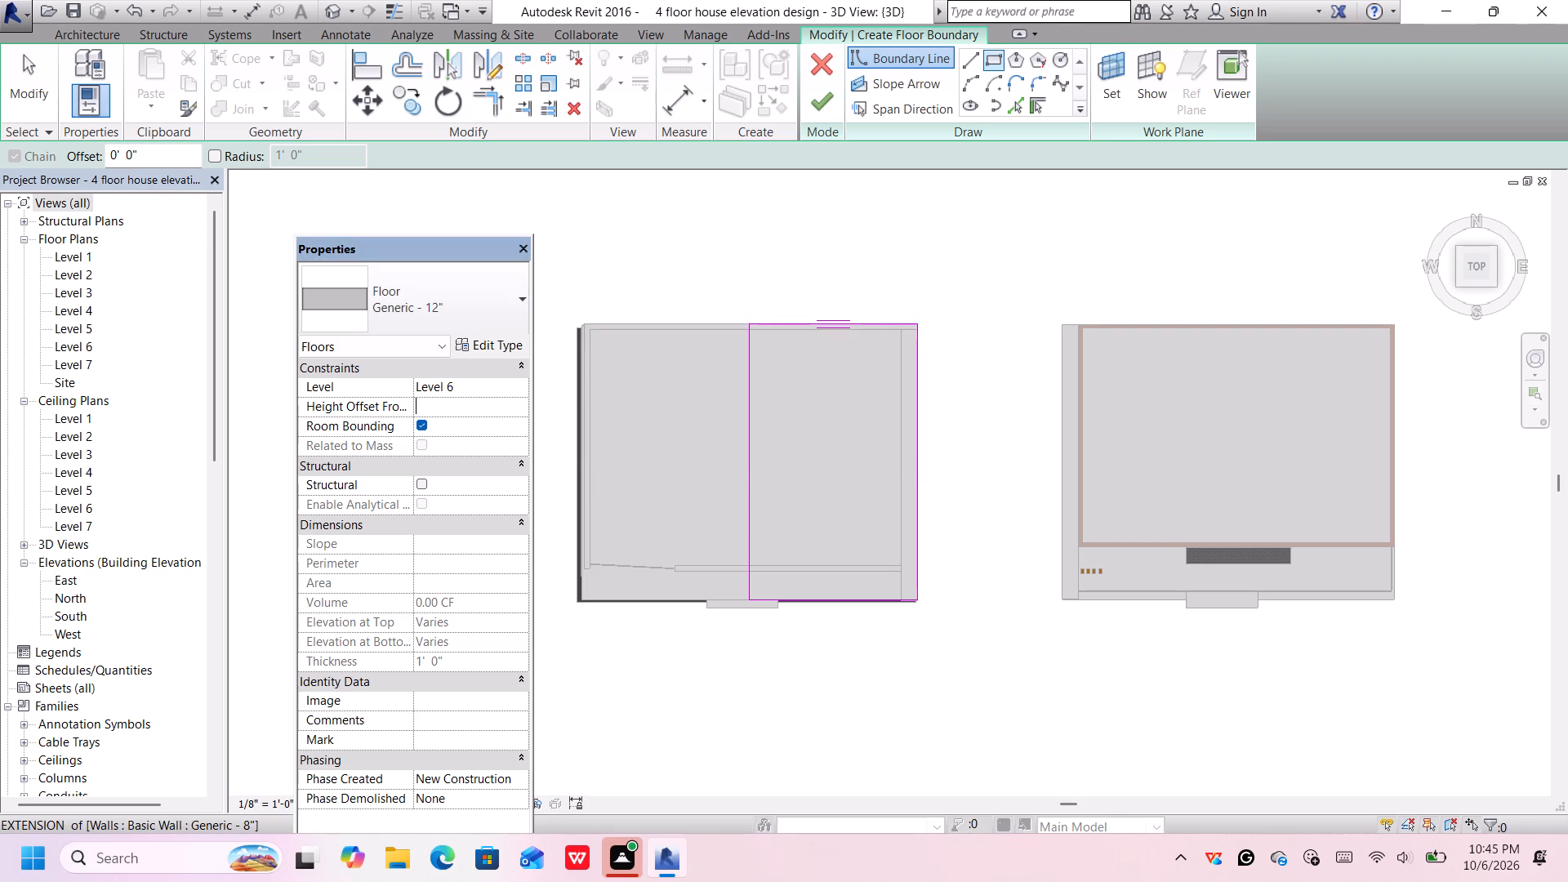
pyautogui.write('16')
pyautogui.press("'")
pyautogui.press('Return')
pyautogui.click(804, 103)
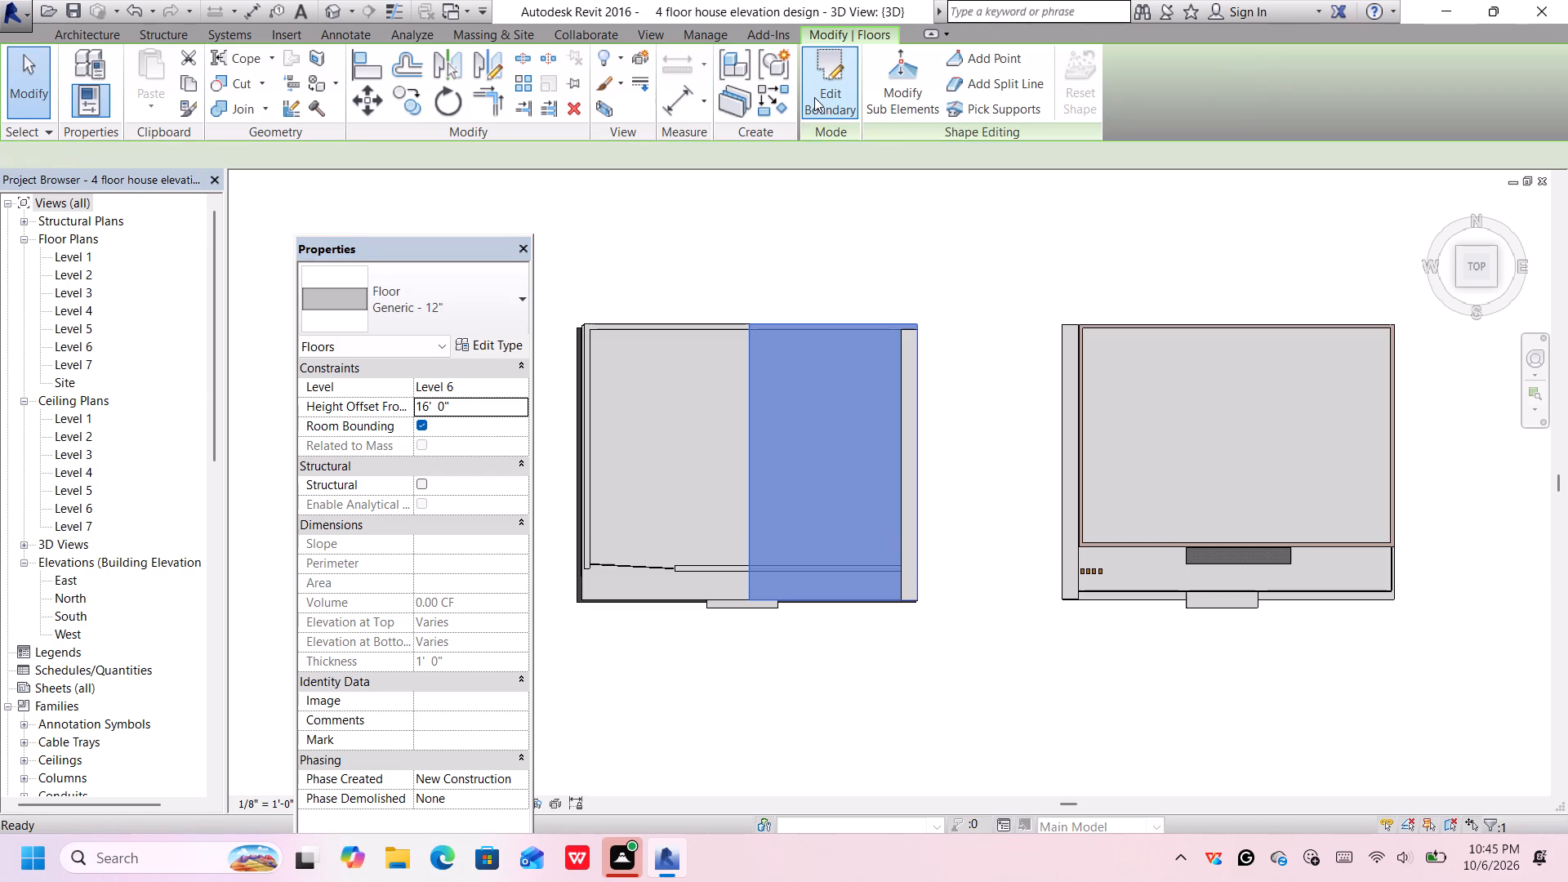
# Change the new roof slab above the rooftop to the Generic - 3' floor type.
pyautogui.click(1458, 283)
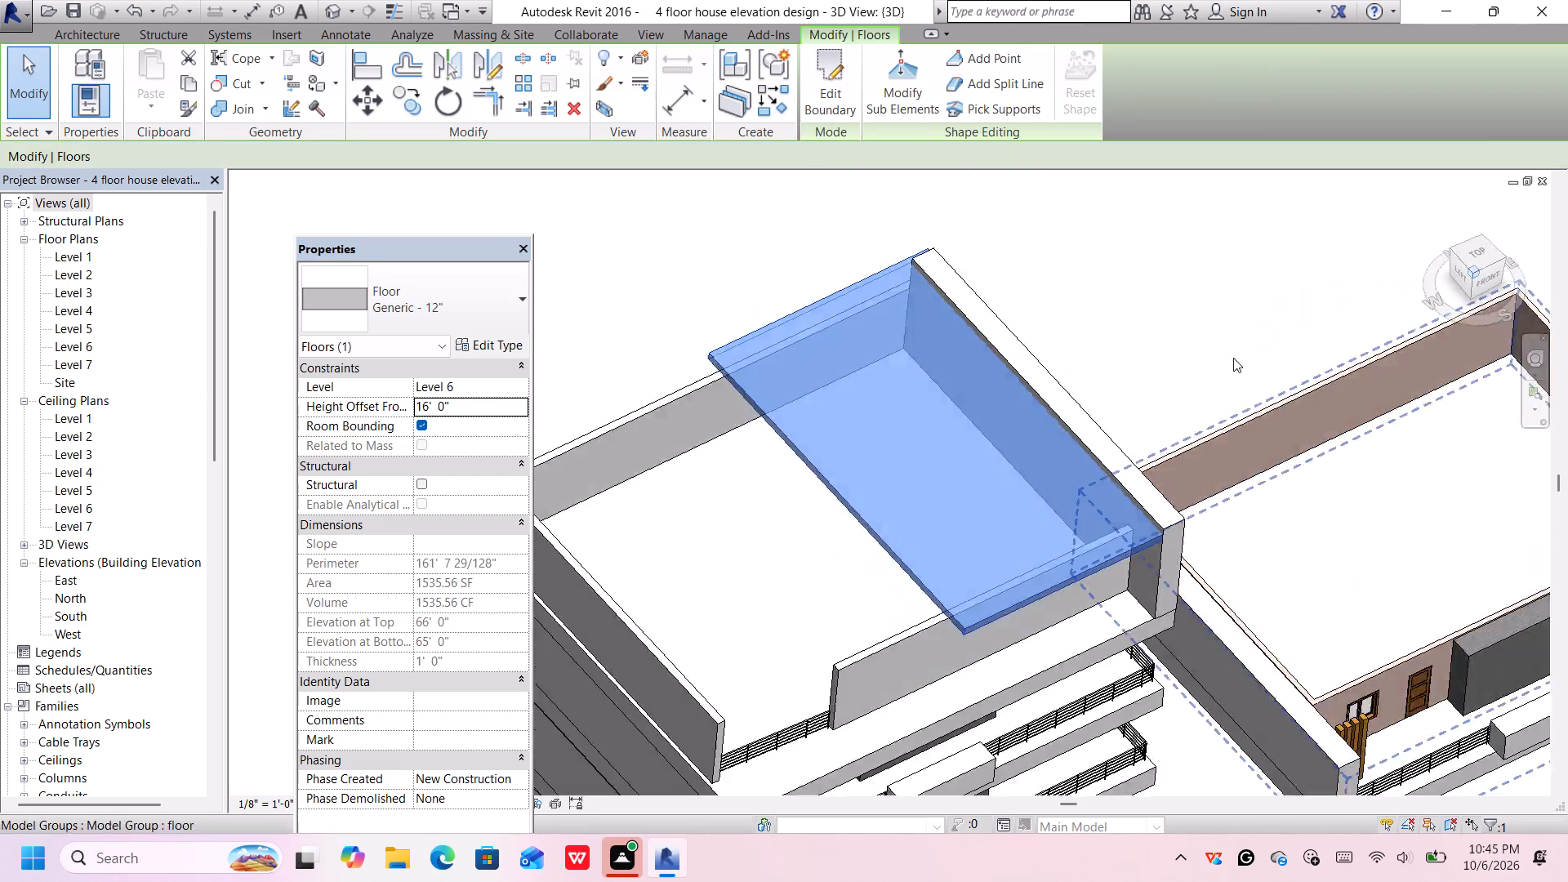
pyautogui.moveTo(1146, 385); pyautogui.dragTo(1116, 263, button='middle')
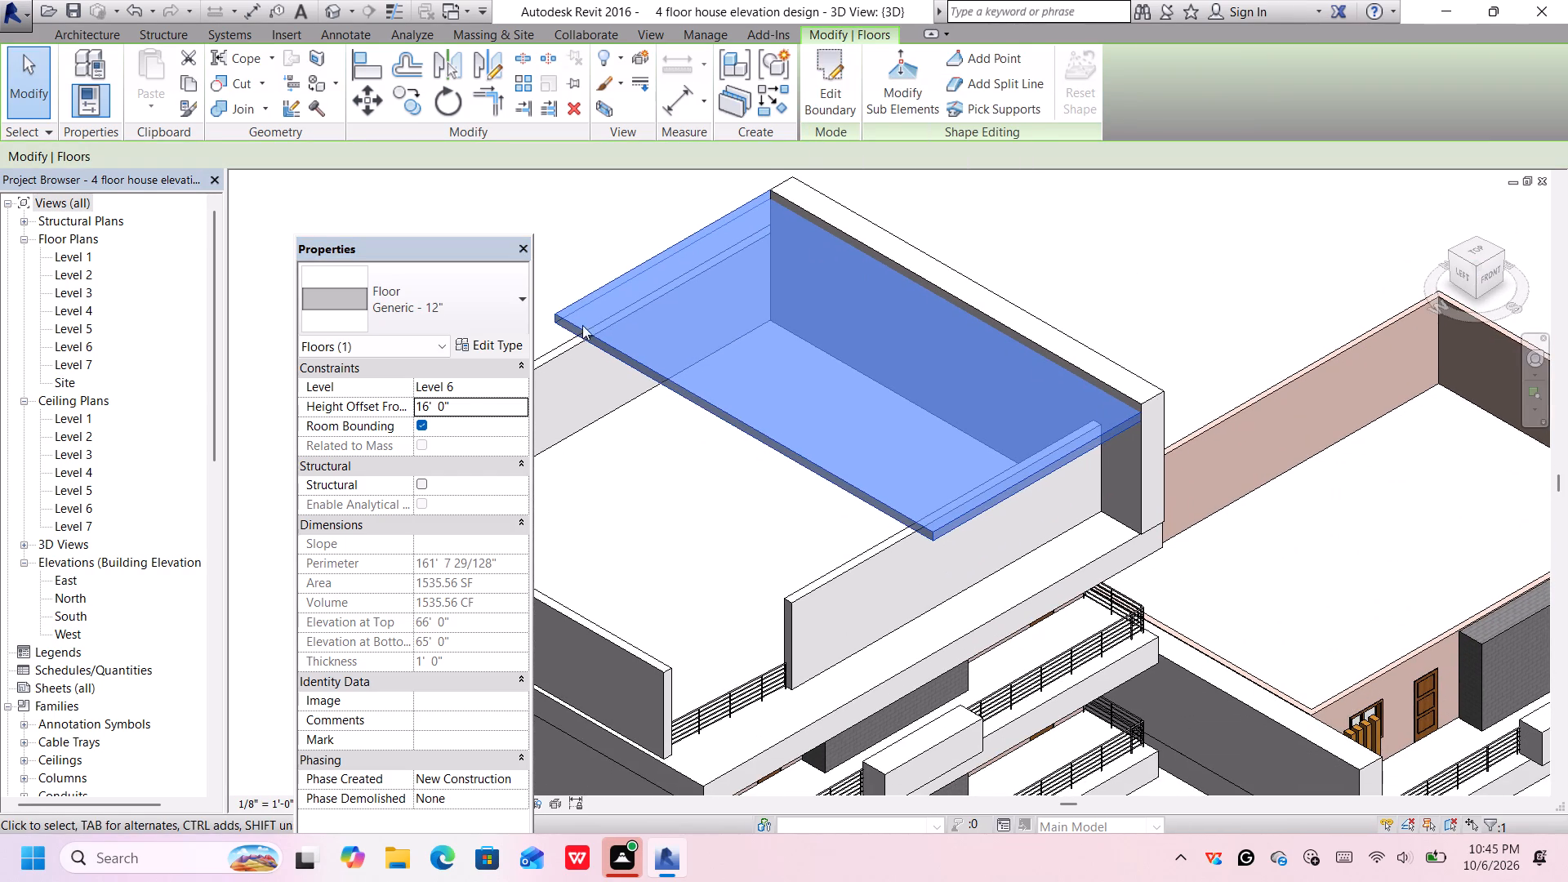
pyautogui.click(495, 300)
pyautogui.scroll(-1, 355, 499)
pyautogui.scroll(4, 364, 478)
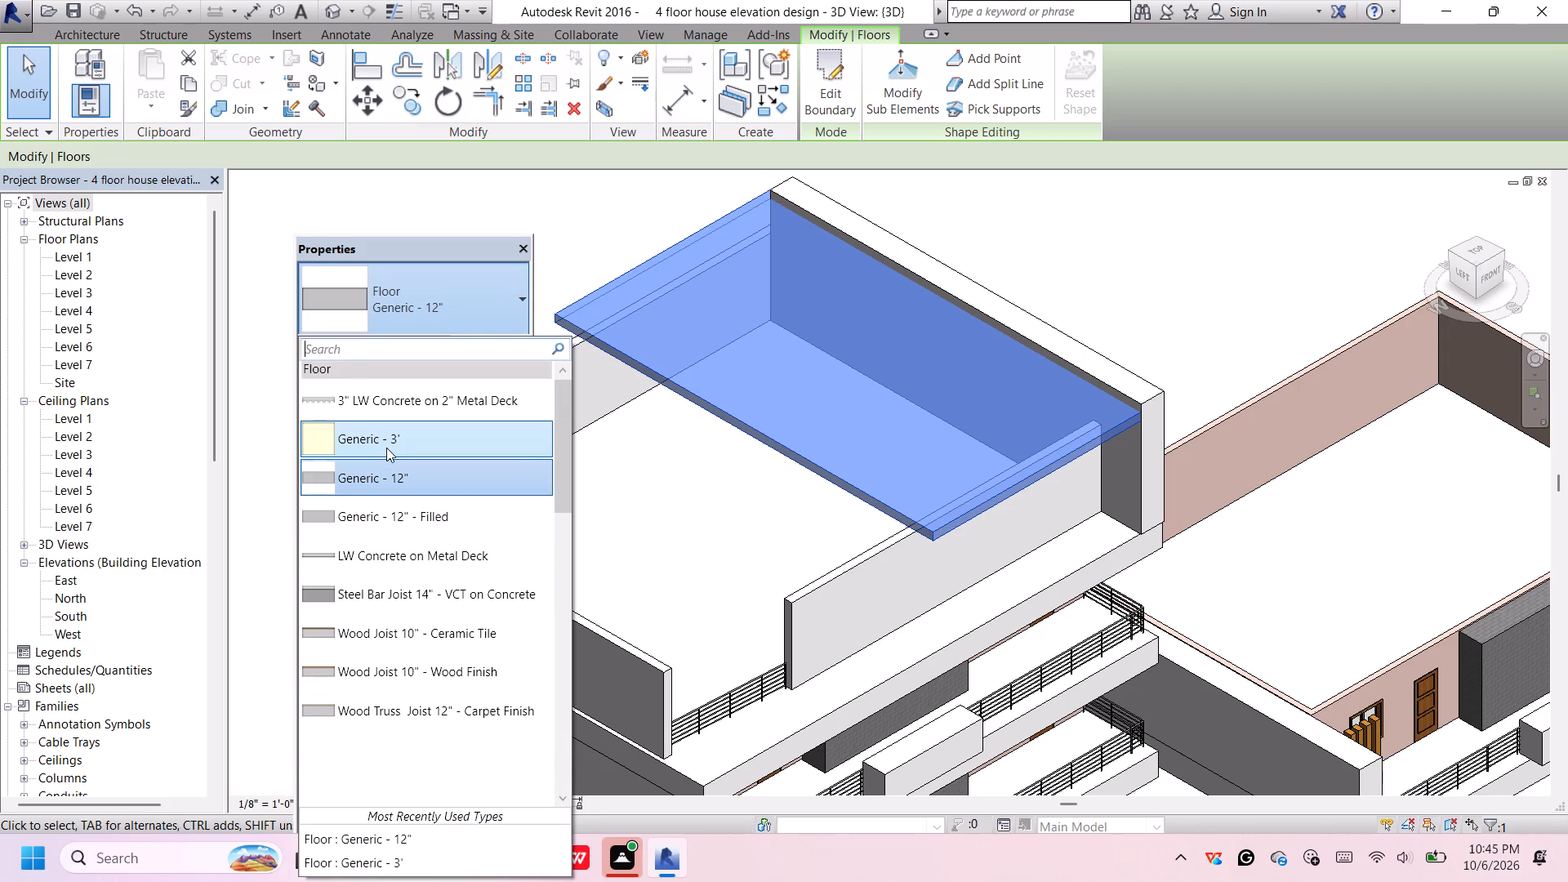
pyautogui.click(386, 448)
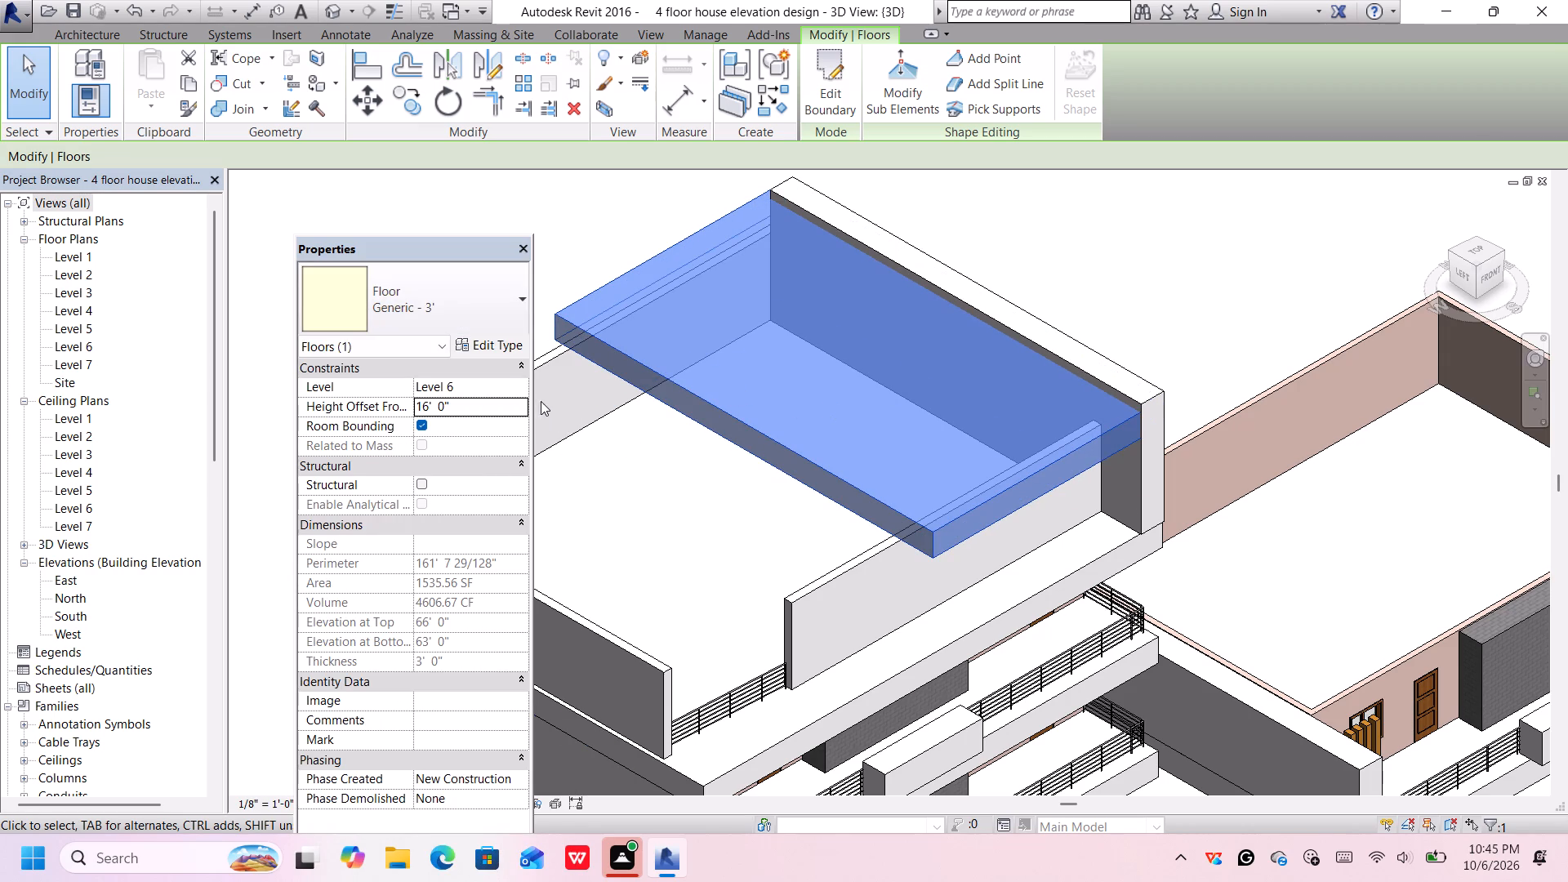
# Set the roof slab's height offset from Level 6 to 17' 0".
pyautogui.click(480, 399)
pyautogui.press('BackSpace')
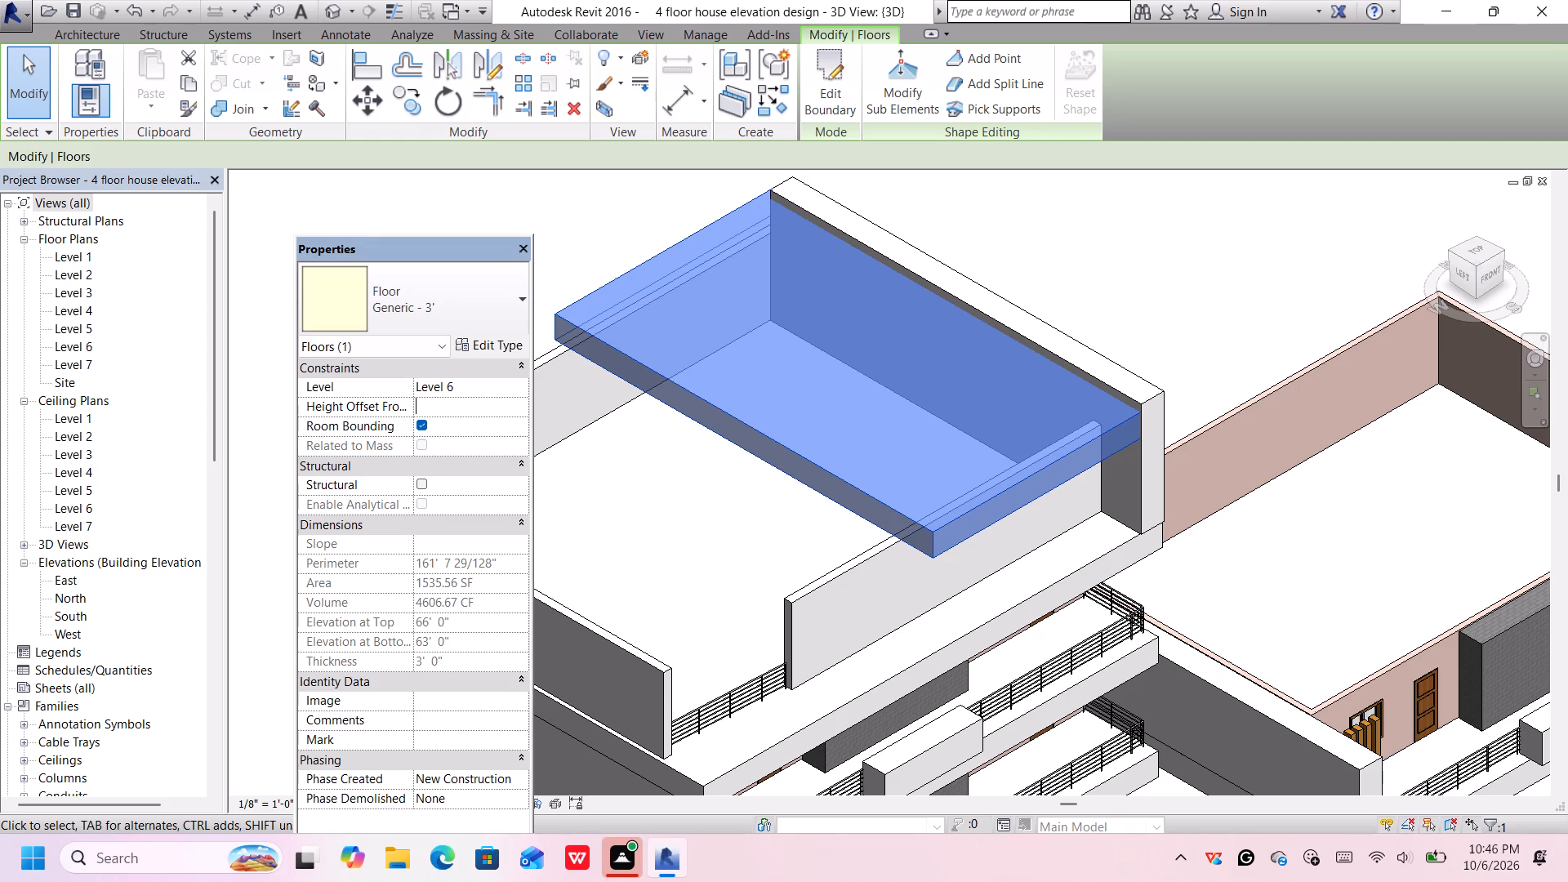
pyautogui.press('1')
pyautogui.press('7')
pyautogui.press("'")
pyautogui.press('Return')
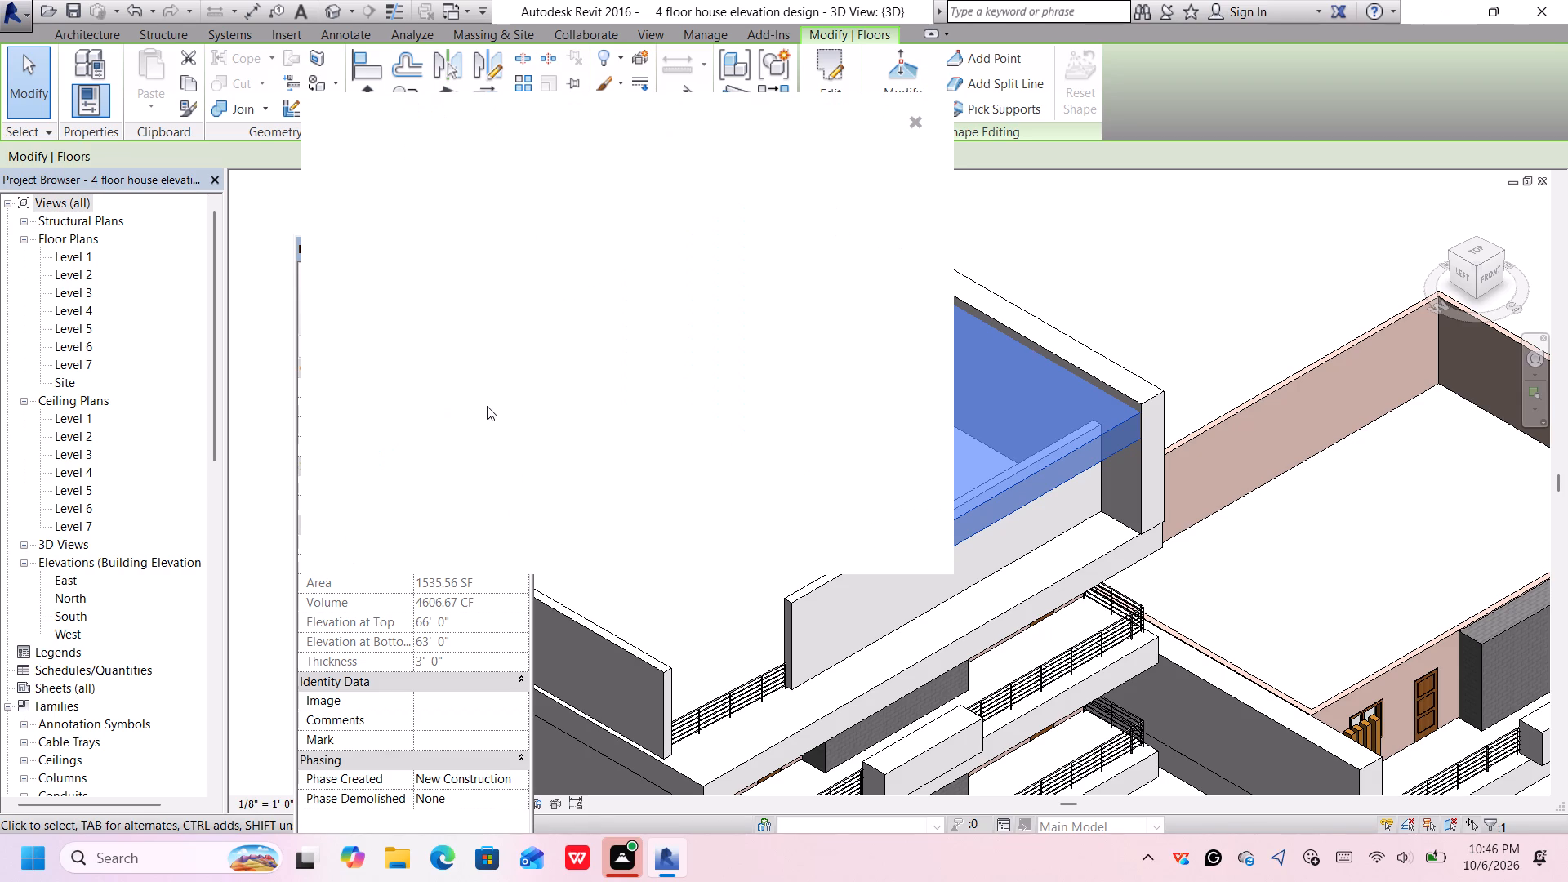
pyautogui.click(916, 118)
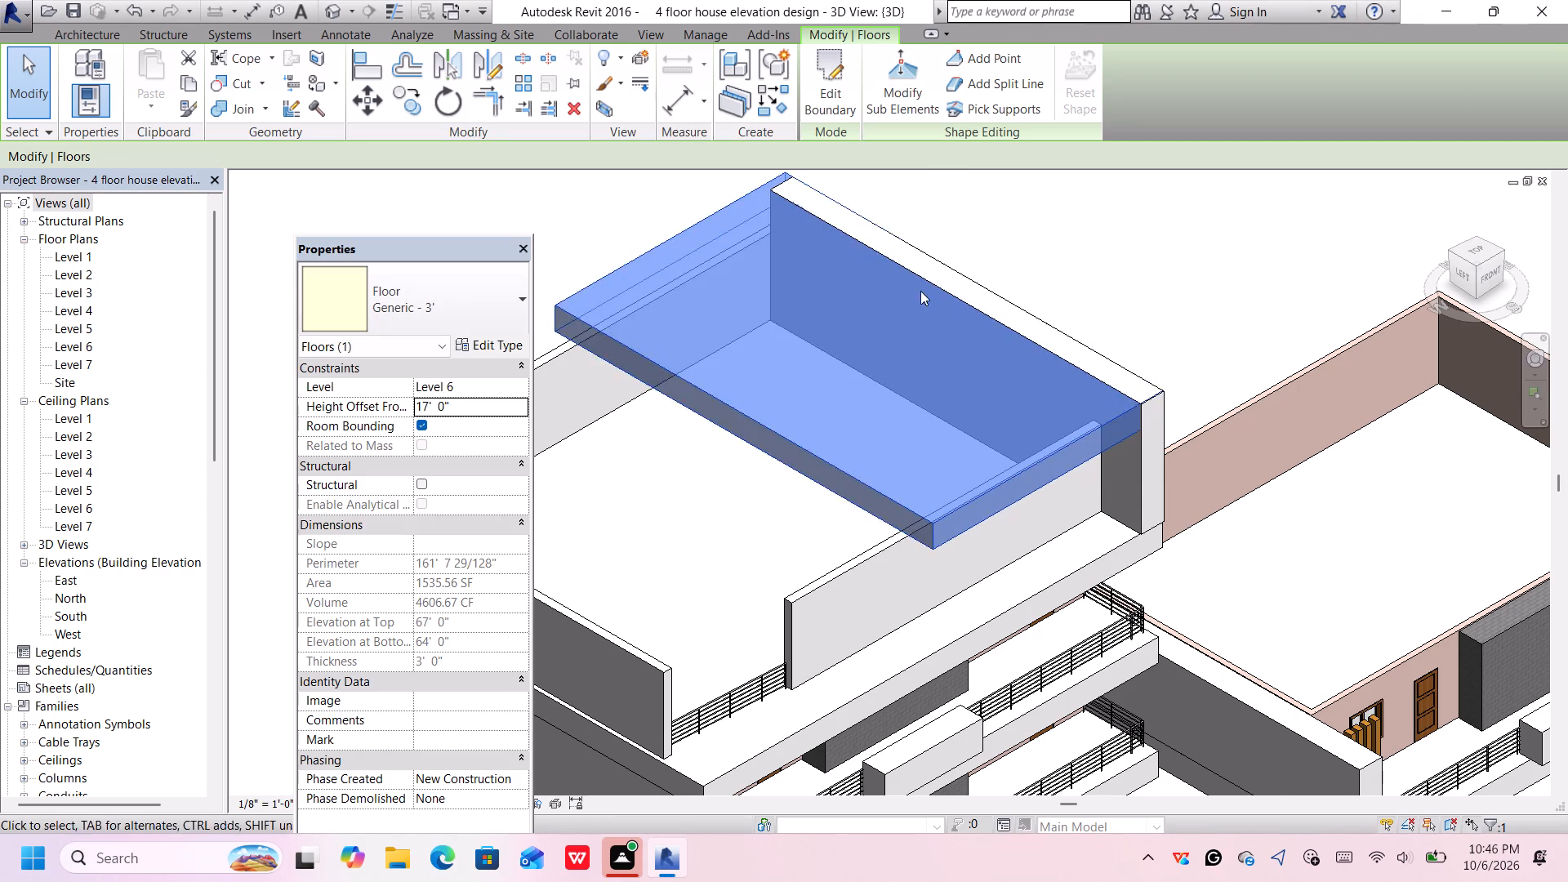
# Examine the roof slab and the whole building from the corner, left and front sides.
pyautogui.scroll(-1, 920, 291)
pyautogui.scroll(1, 956, 274)
pyautogui.scroll(-3, 956, 272)
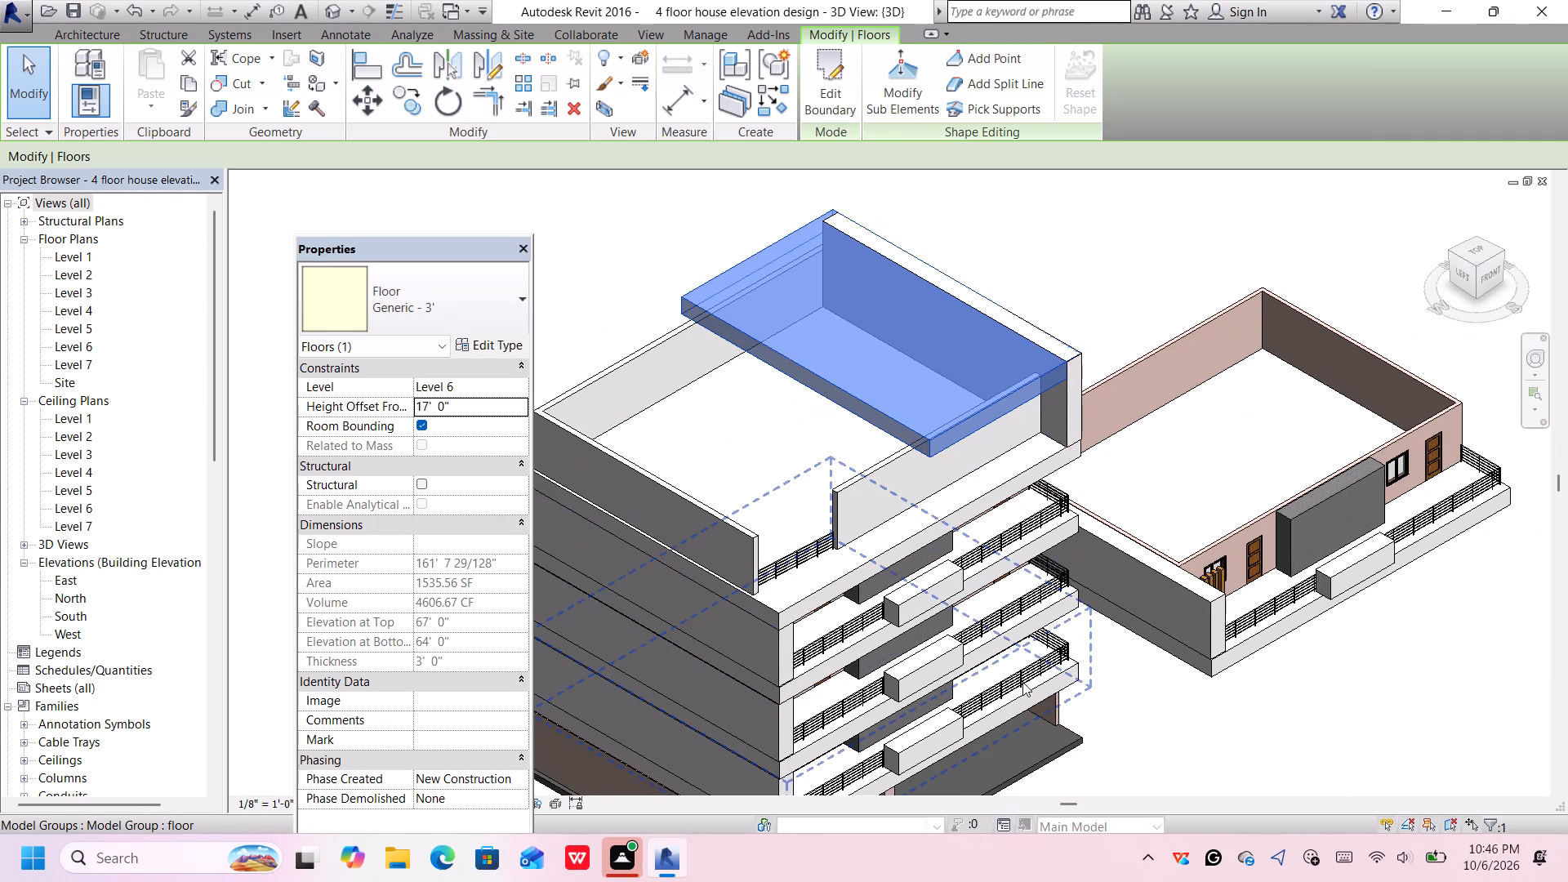
pyautogui.click(1222, 728)
pyautogui.scroll(-1, 1209, 716)
pyautogui.moveTo(1207, 714); pyautogui.dragTo(1186, 684, button='middle')
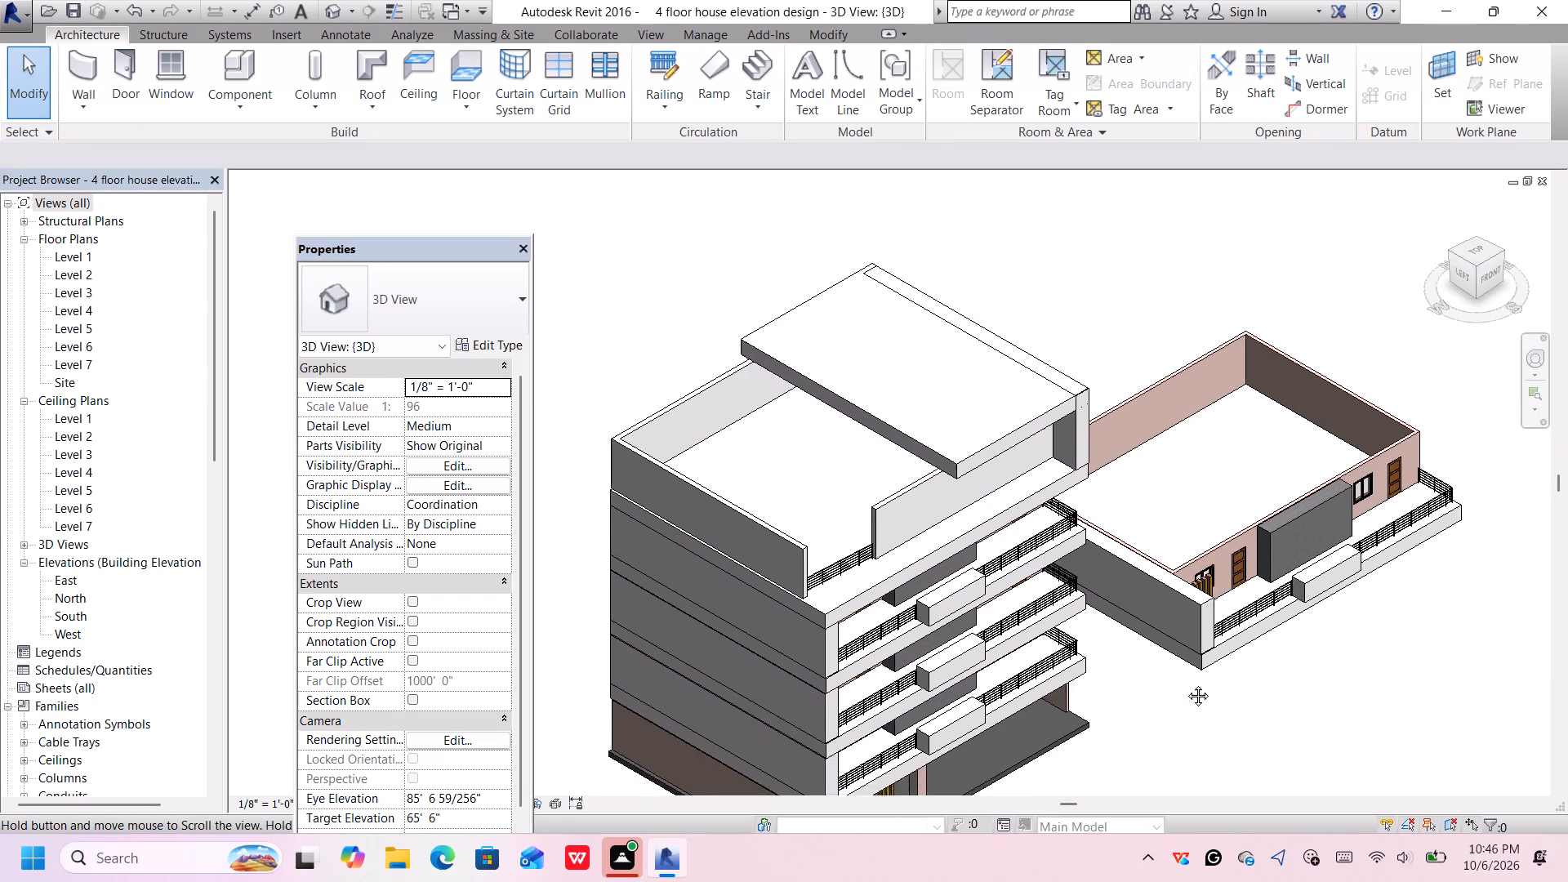
pyautogui.moveTo(1186, 684); pyautogui.dragTo(1143, 598, button='middle')
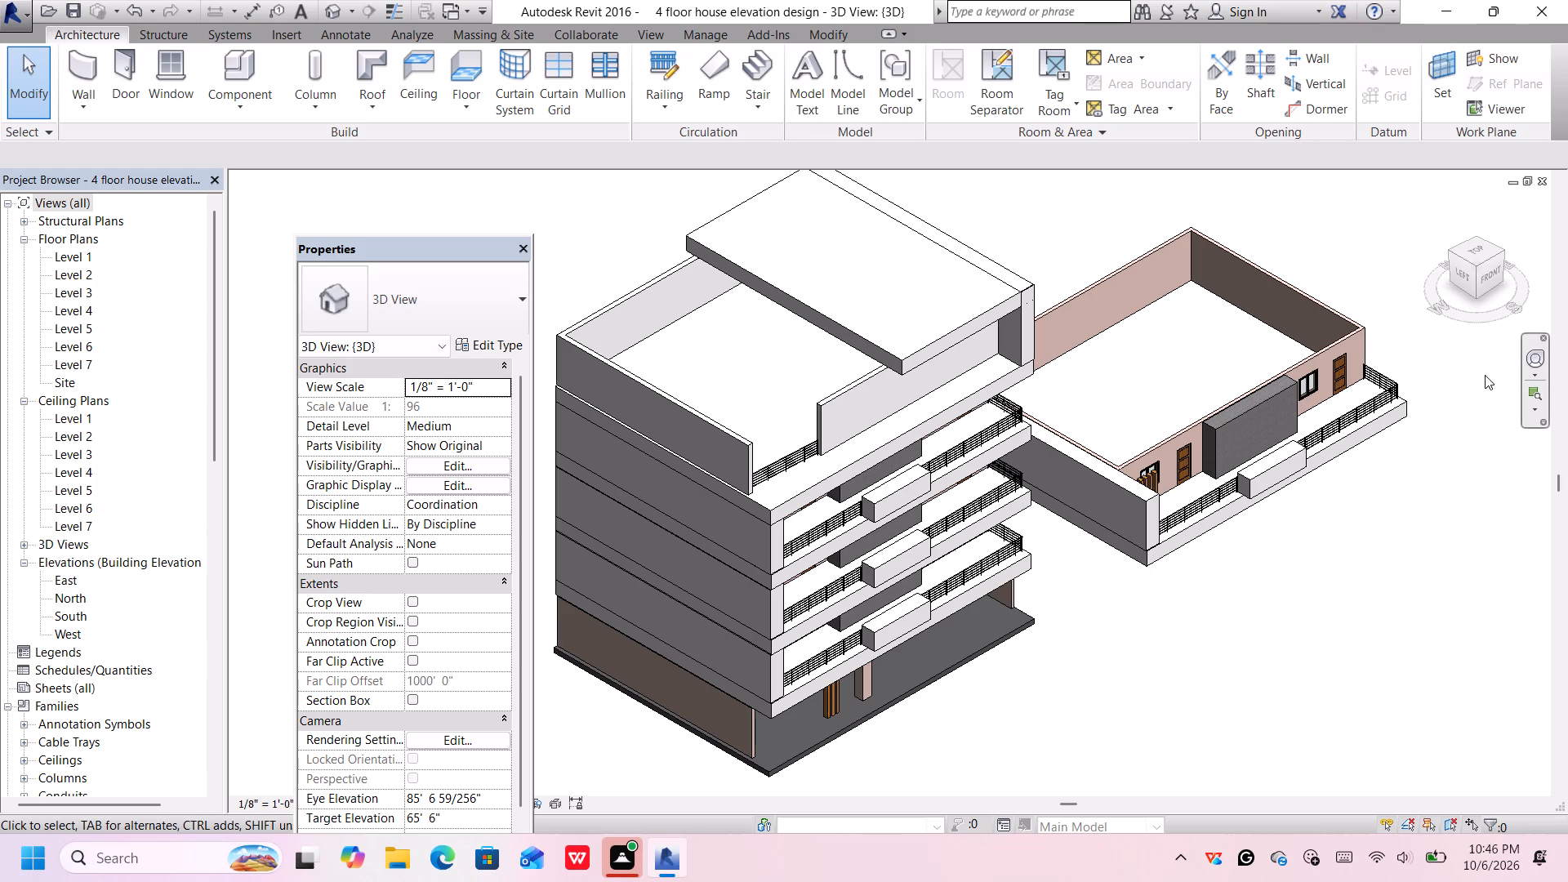
pyautogui.click(1487, 258)
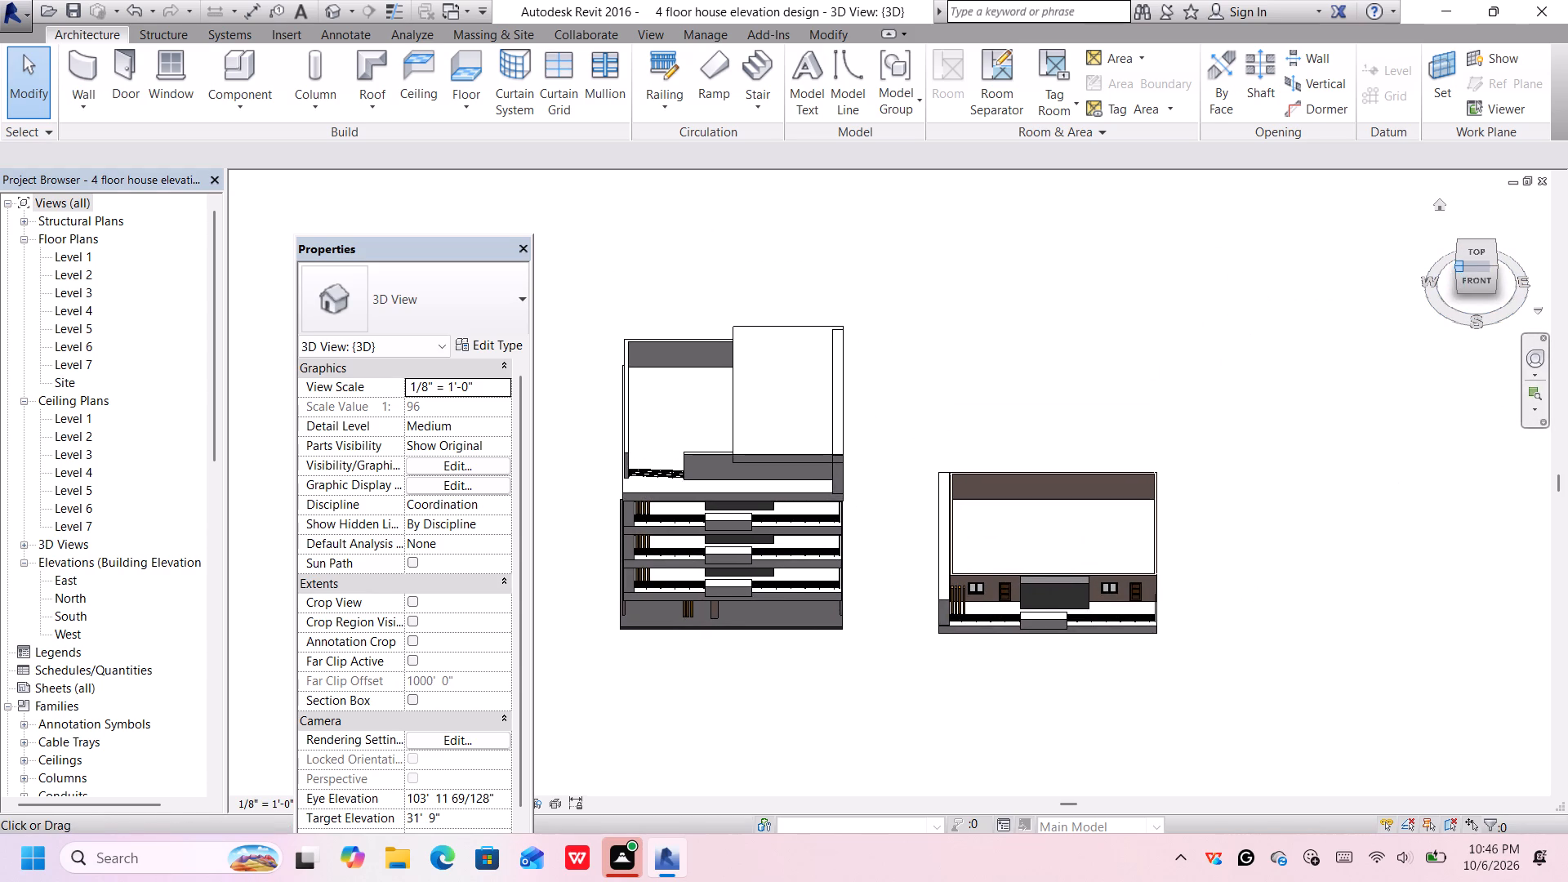
pyautogui.click(1459, 267)
pyautogui.moveTo(1272, 606); pyautogui.dragTo(1261, 573, button='middle')
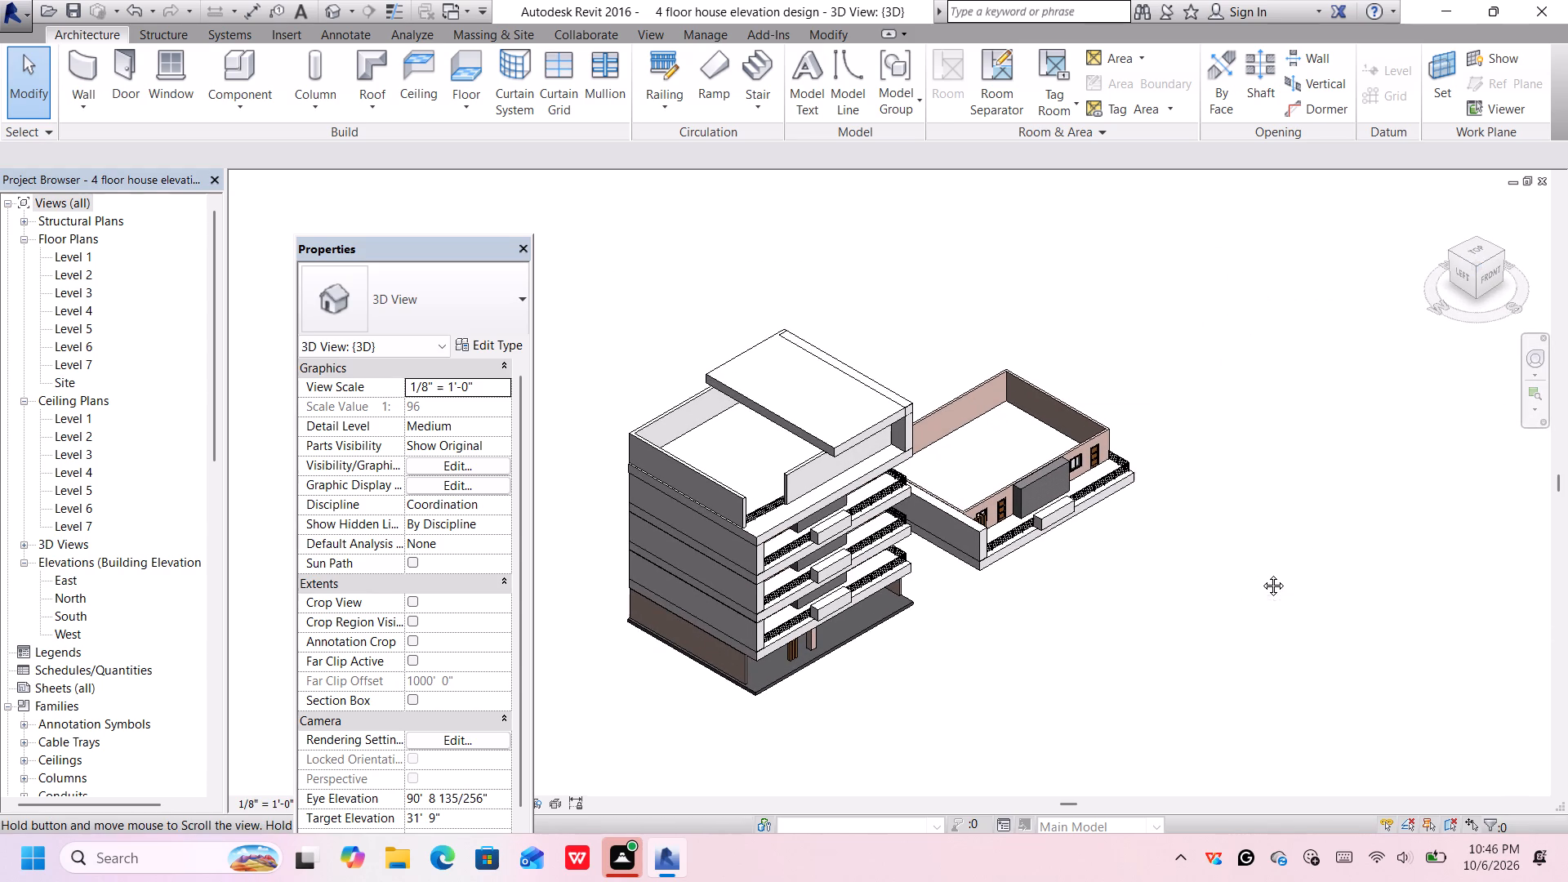
pyautogui.moveTo(1261, 573); pyautogui.dragTo(1370, 385, button='middle')
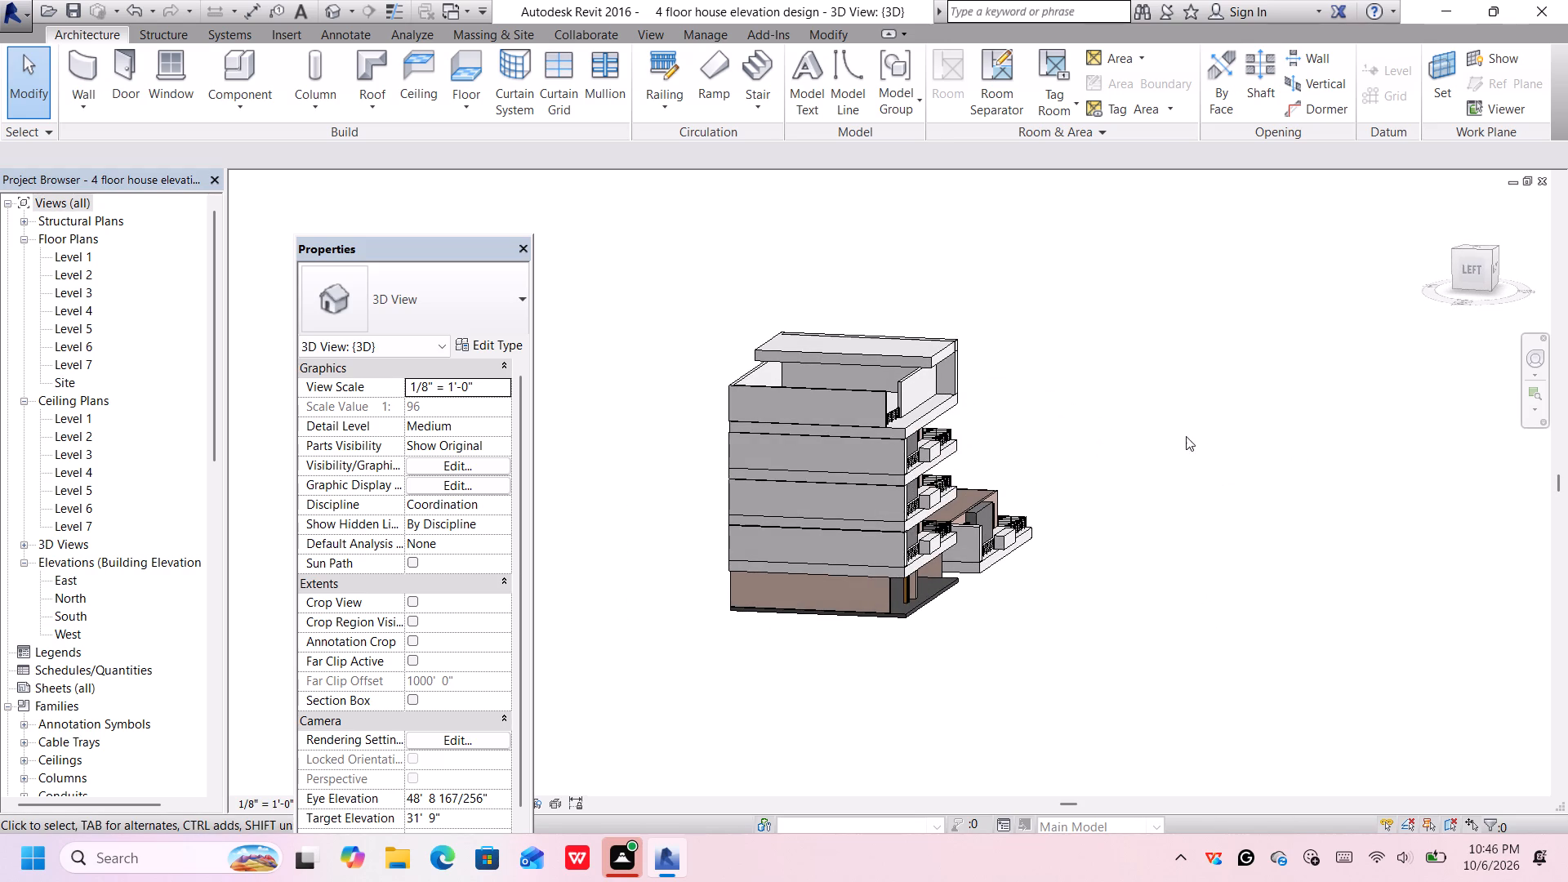
pyautogui.moveTo(1186, 436); pyautogui.dragTo(1185, 621, button='middle')
pyautogui.scroll(3, 1098, 639)
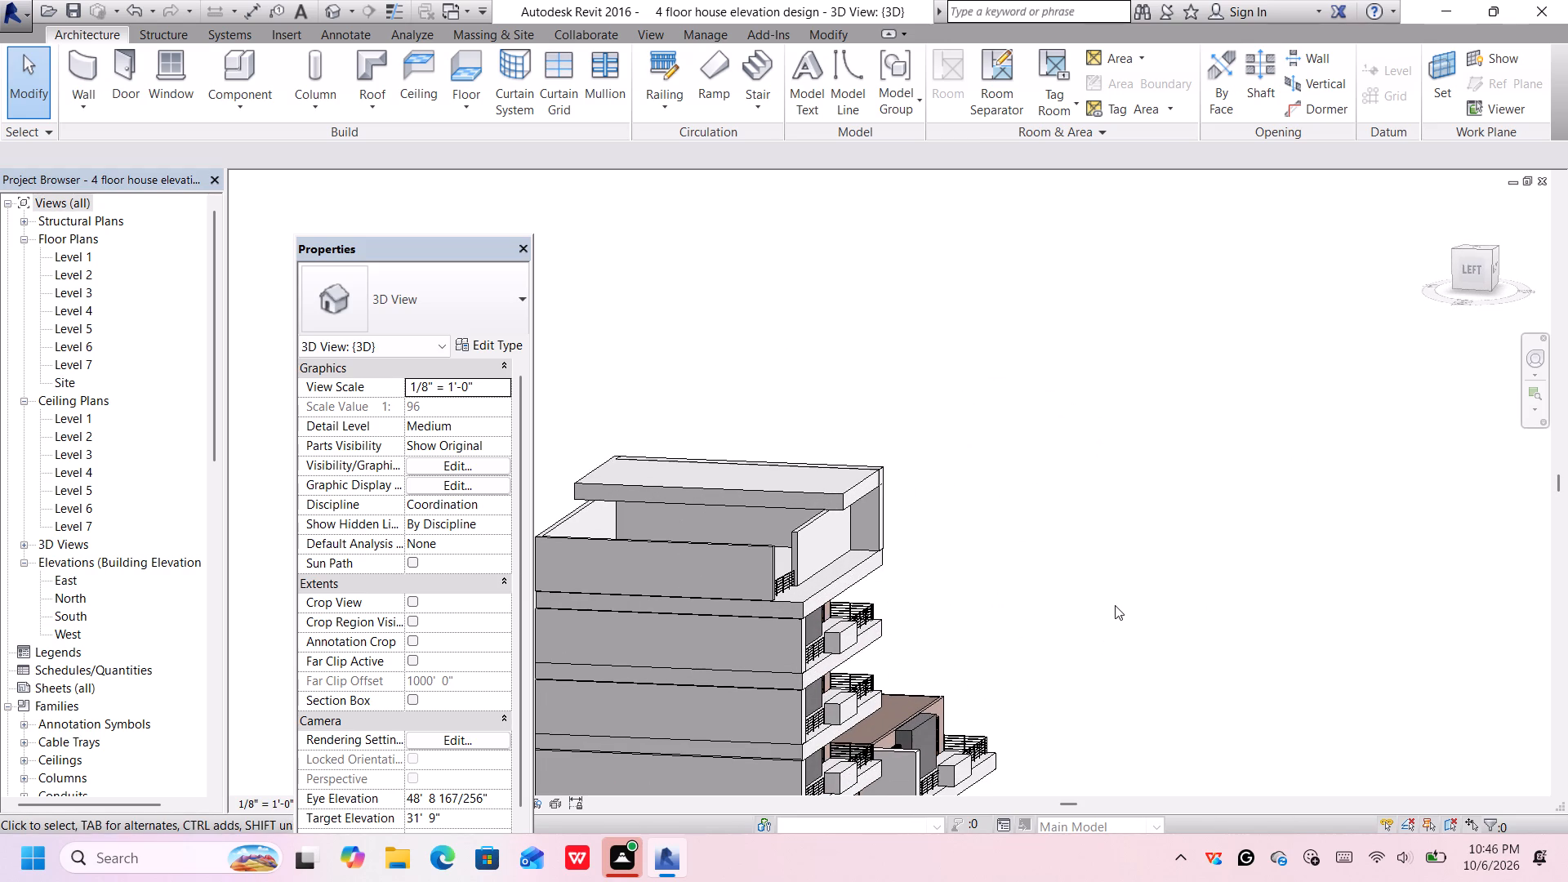
pyautogui.moveTo(1115, 605); pyautogui.dragTo(1053, 609, button='middle')
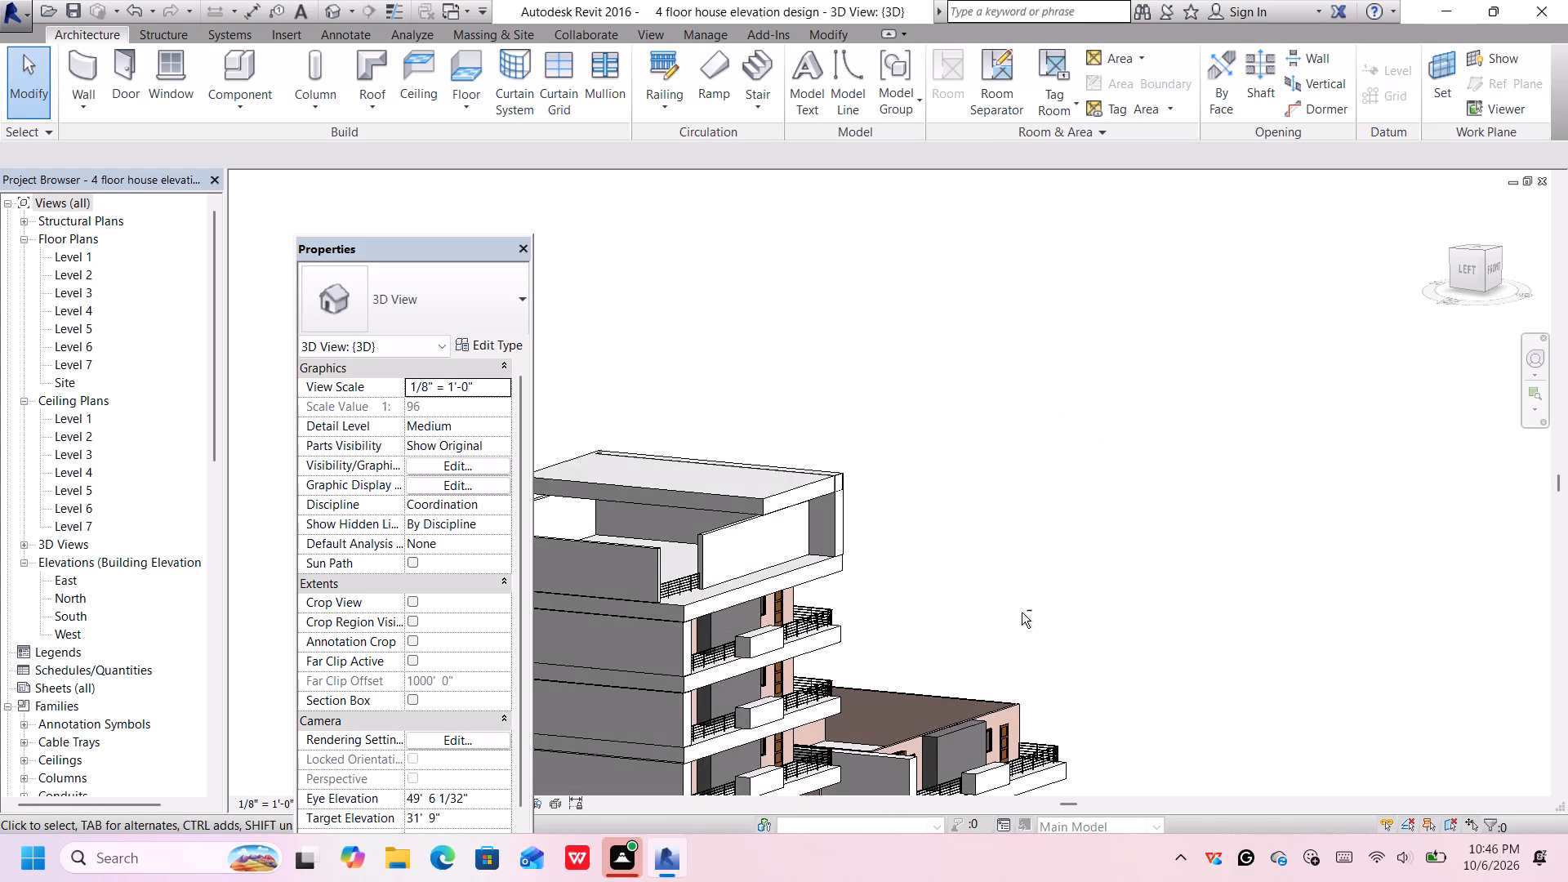
pyautogui.keyDown('shift'); pyautogui.moveTo(1022, 574); pyautogui.dragTo(836, 549, button='middle'); pyautogui.keyUp('shift')
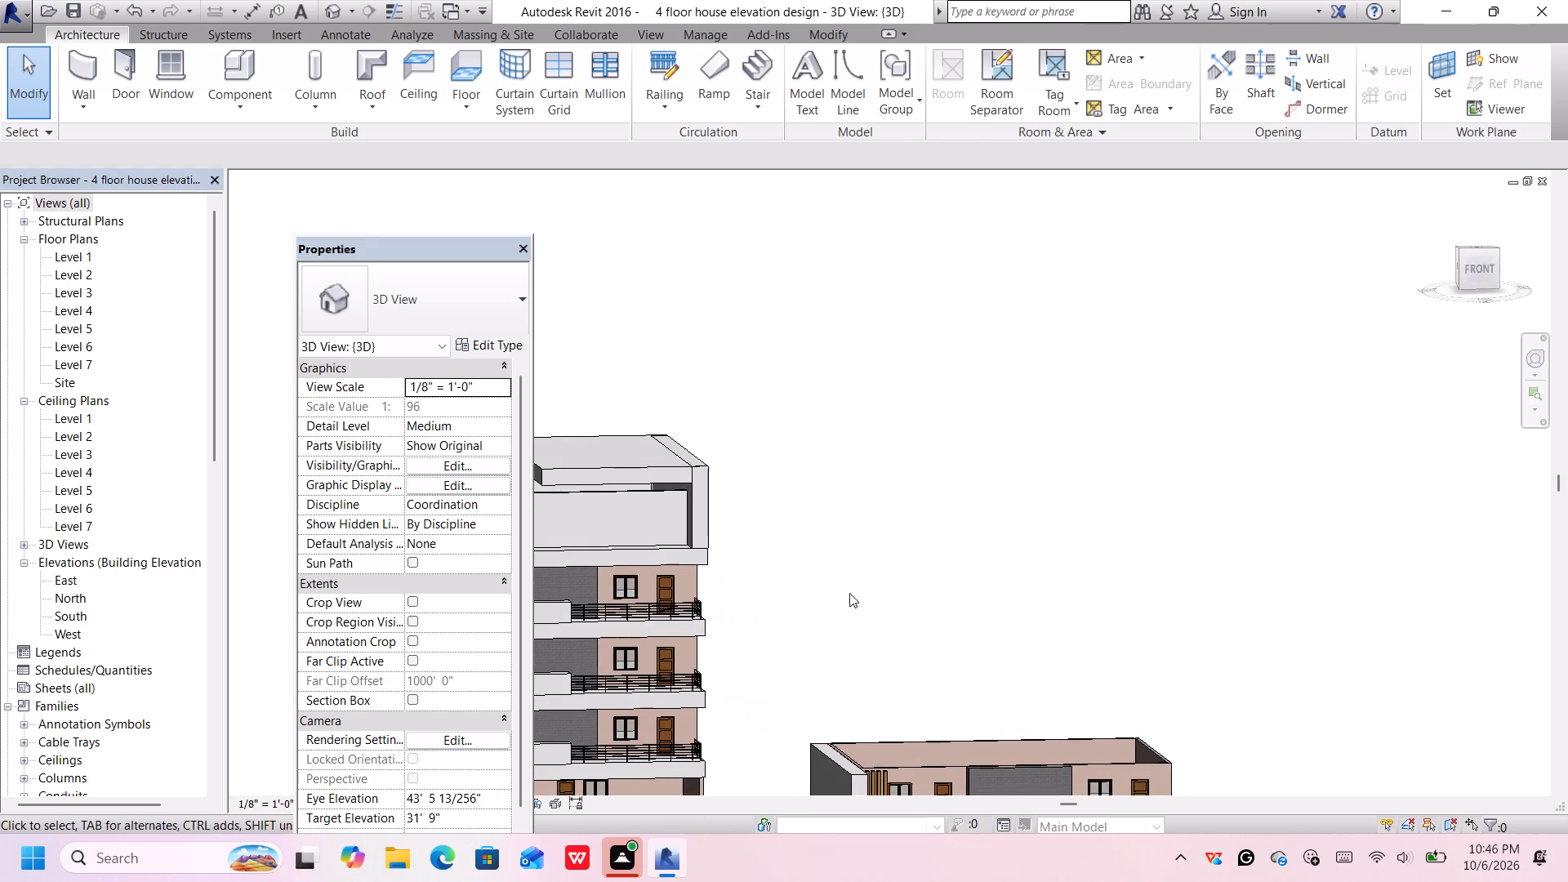
pyautogui.moveTo(853, 599); pyautogui.dragTo(1165, 555, button='middle')
pyautogui.moveTo(1075, 559); pyautogui.dragTo(1008, 504, button='middle')
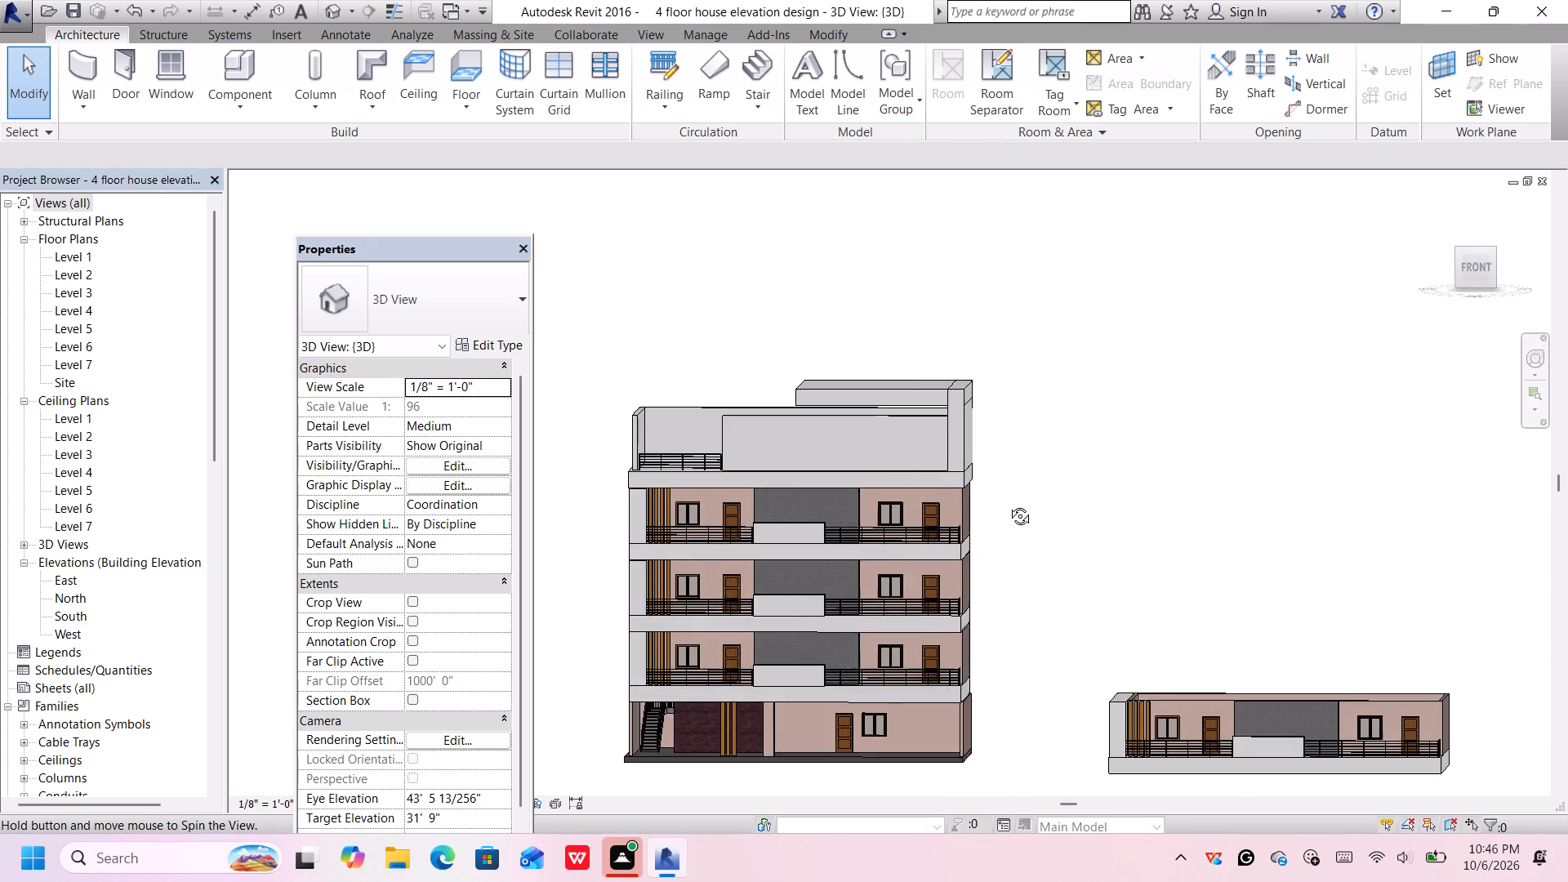
pyautogui.moveTo(1008, 504); pyautogui.dragTo(1018, 495, button='middle')
pyautogui.scroll(1, 1021, 506)
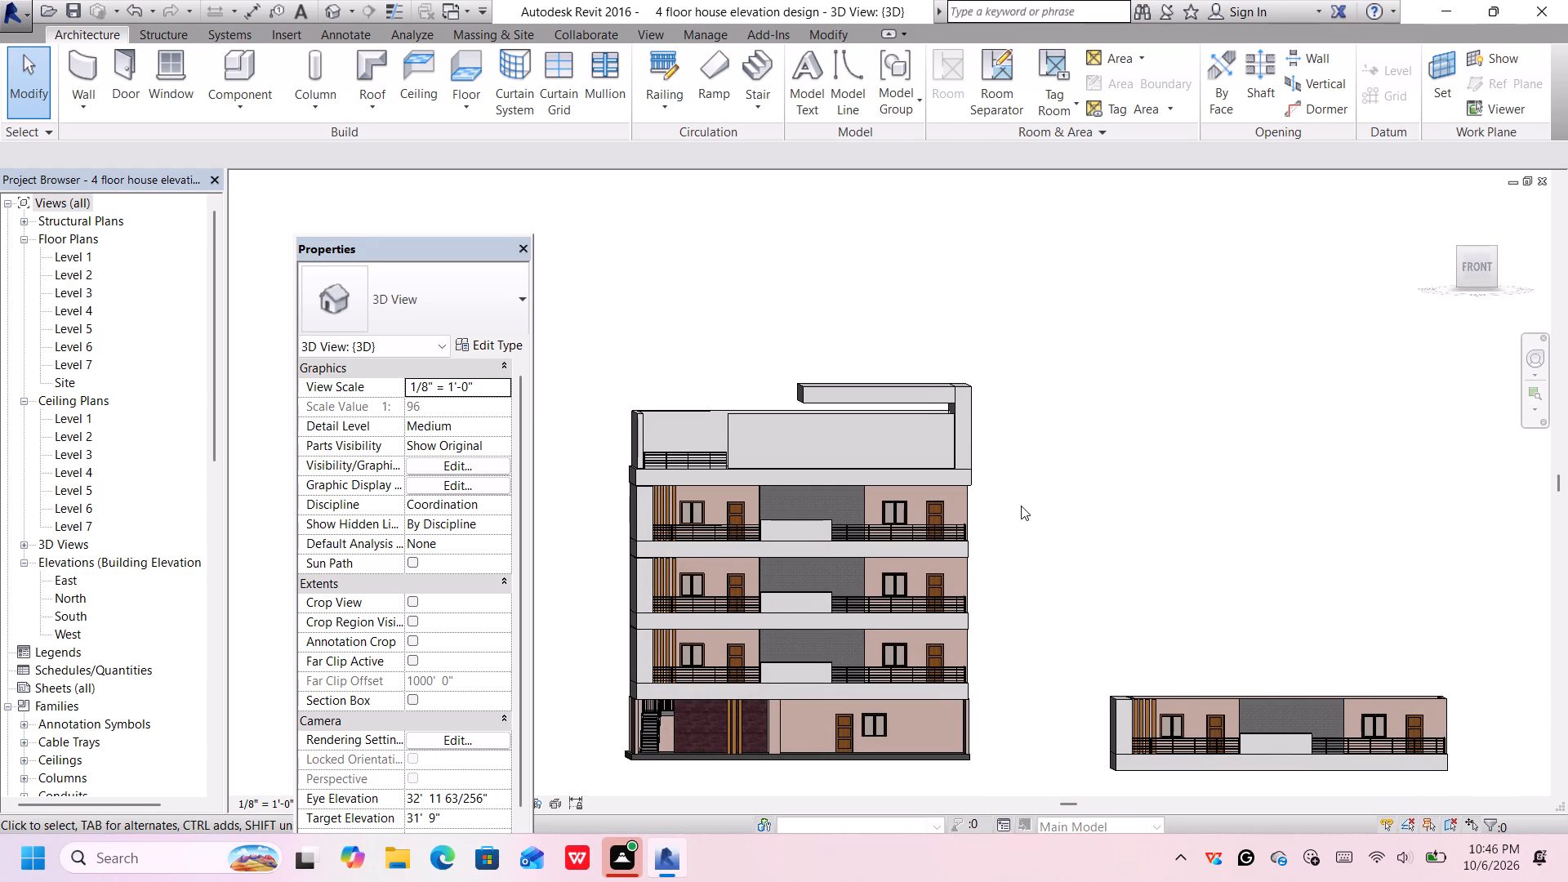
pyautogui.scroll(1, 1024, 506)
pyautogui.scroll(-1, 1024, 506)
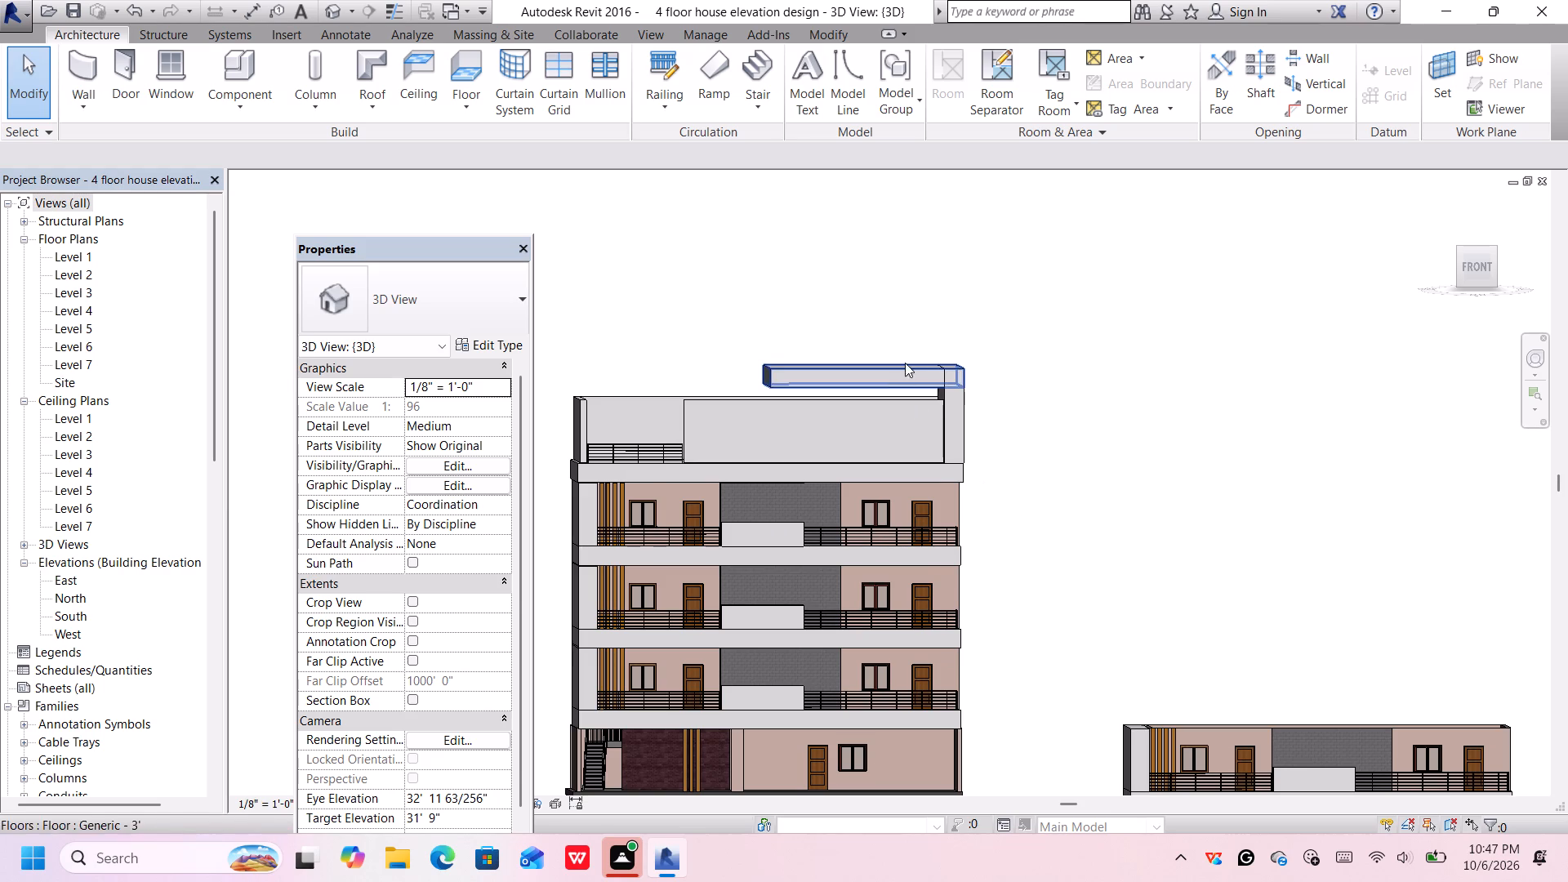
# Stretch the top of the thick Generic - 3' 4 rooftop side wall upward to a height of about 18'.
pyautogui.click(936, 370)
pyautogui.scroll(4, 950, 370)
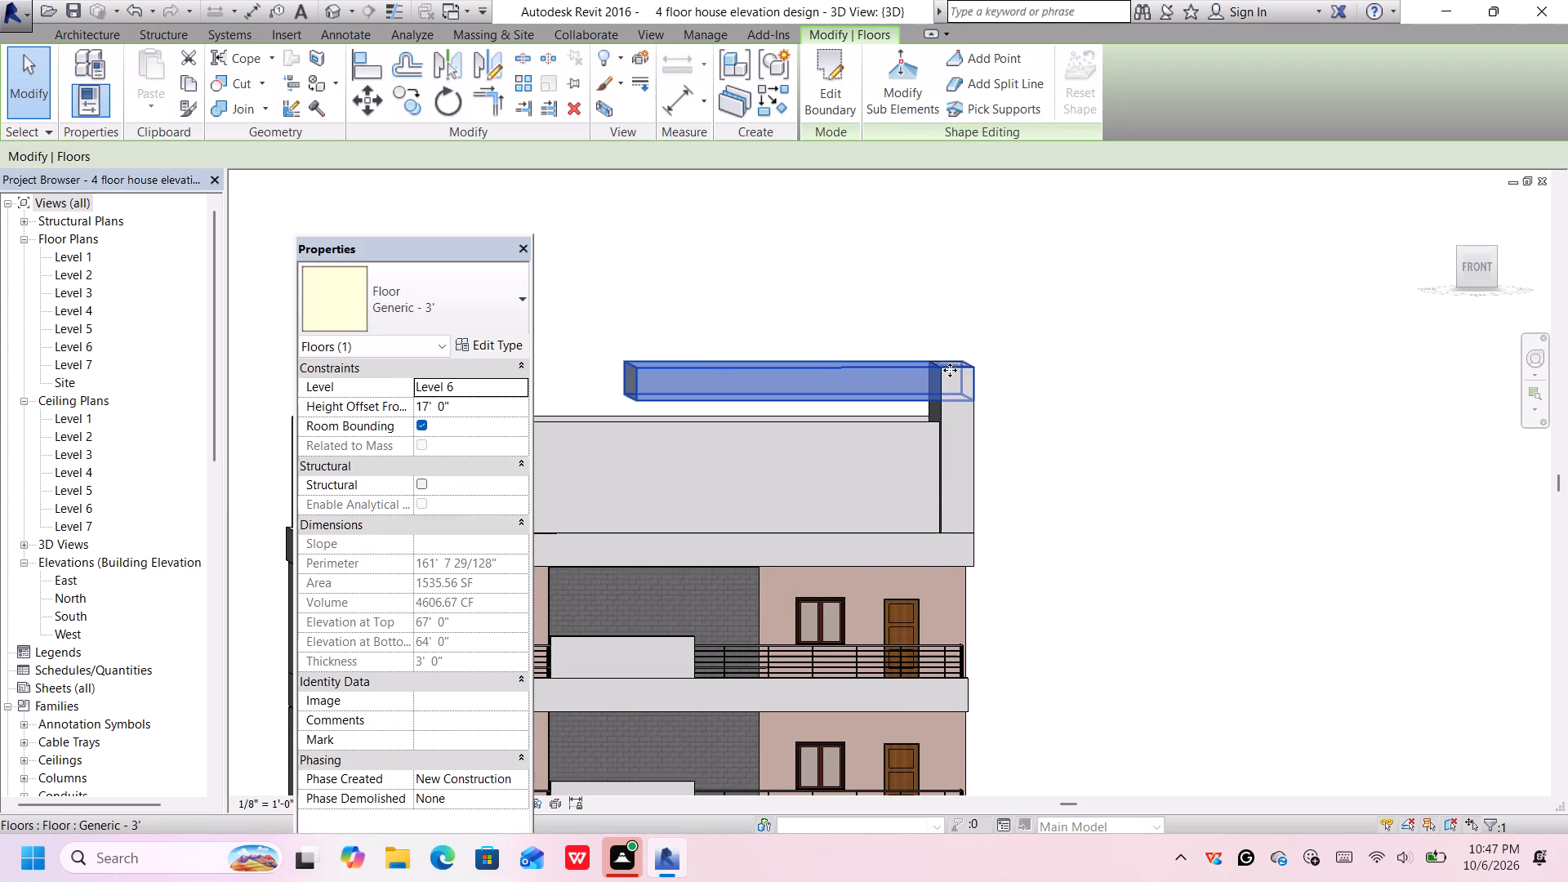
pyautogui.click(956, 387)
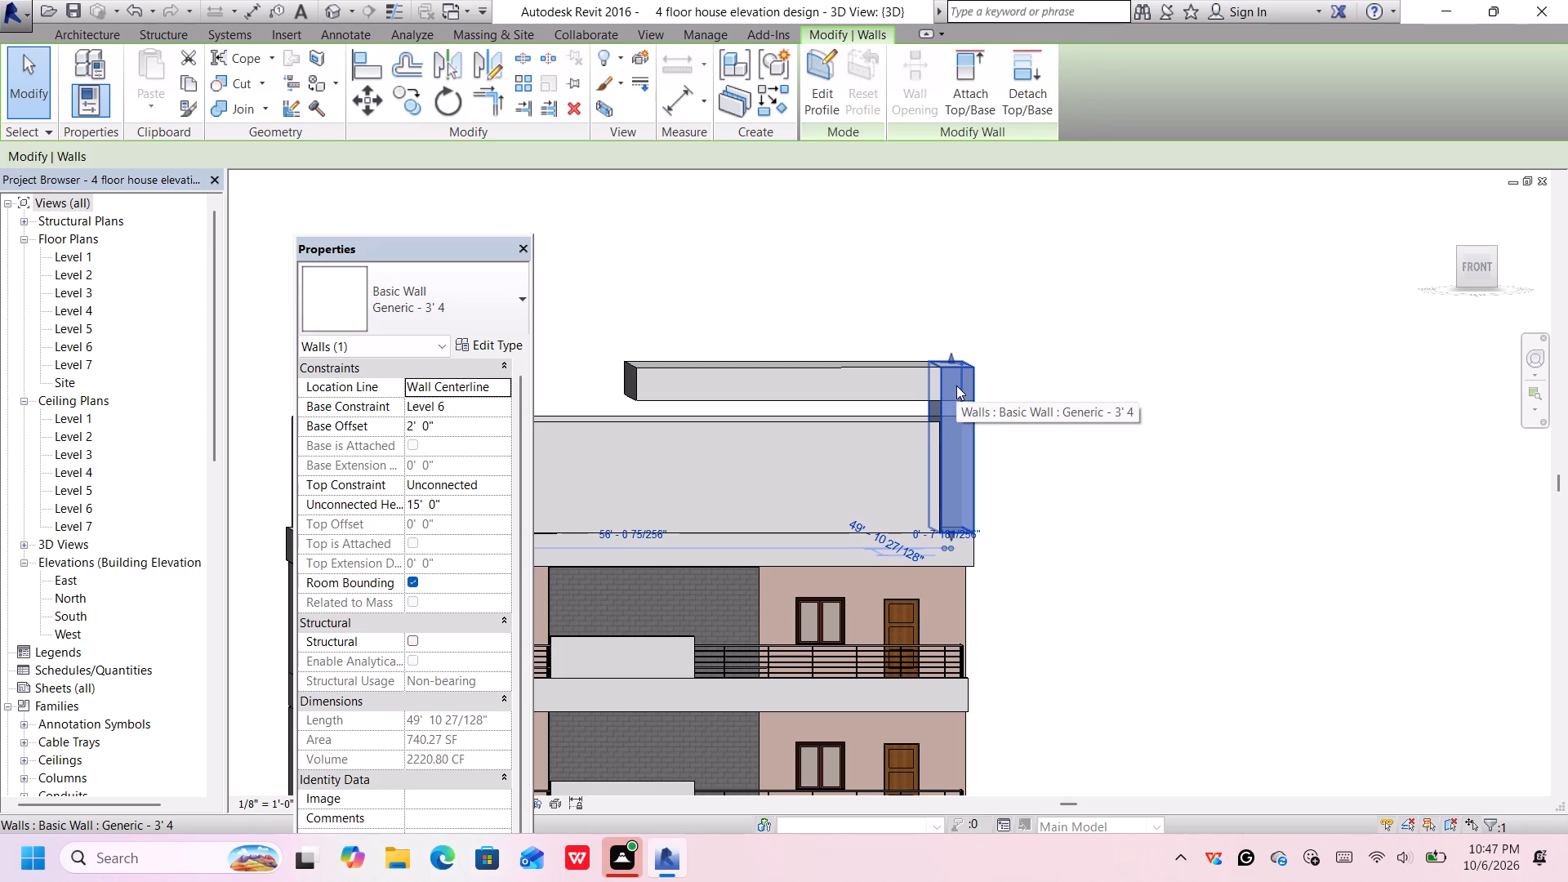
pyautogui.click(951, 358)
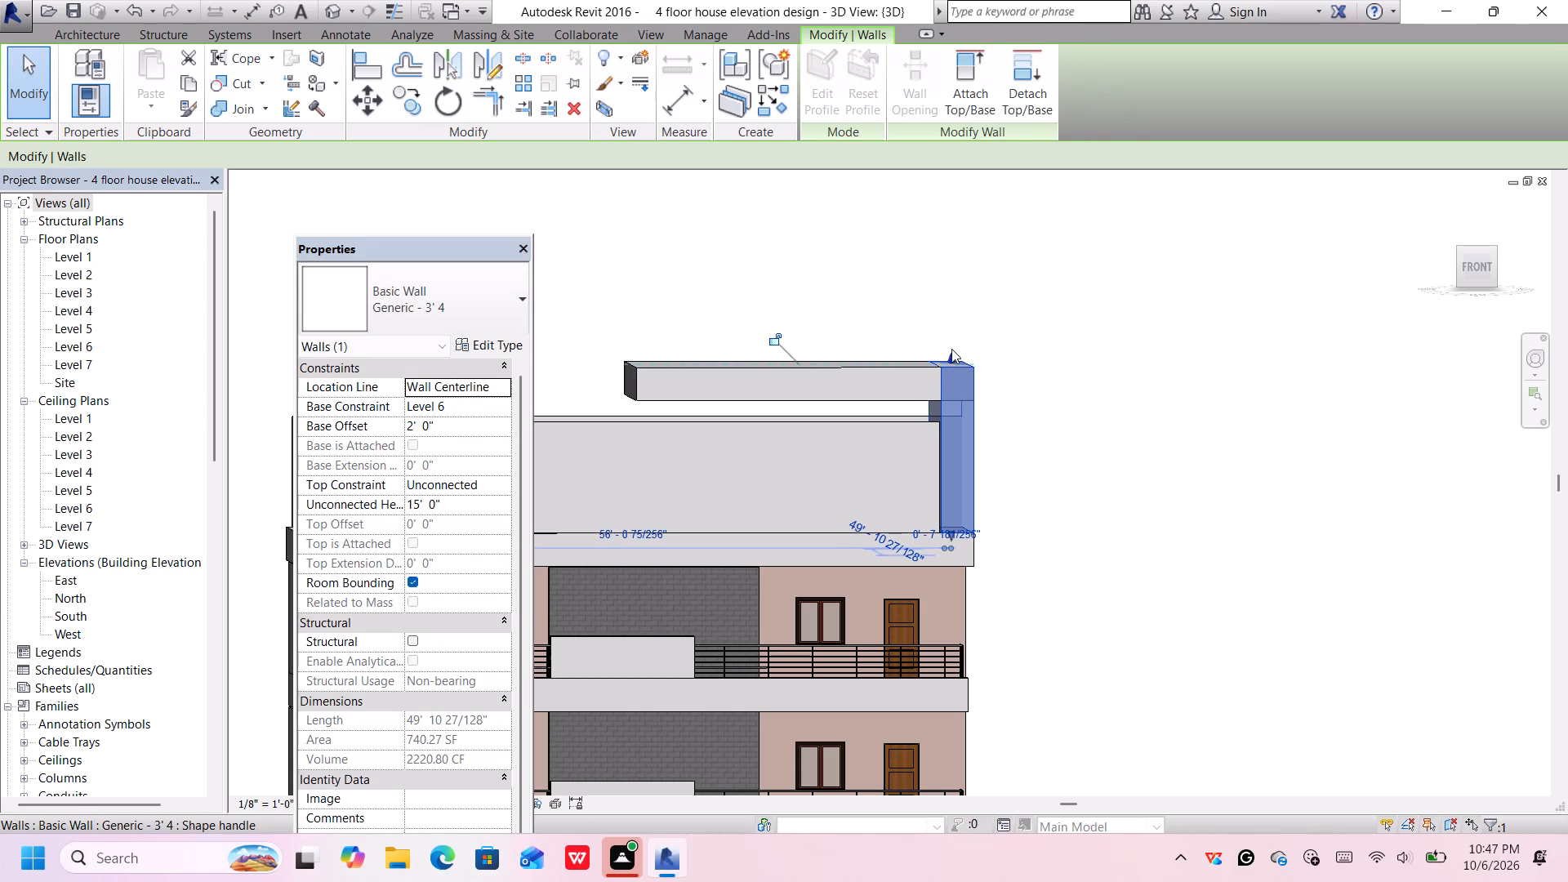
pyautogui.moveTo(950, 358); pyautogui.dragTo(951, 331)
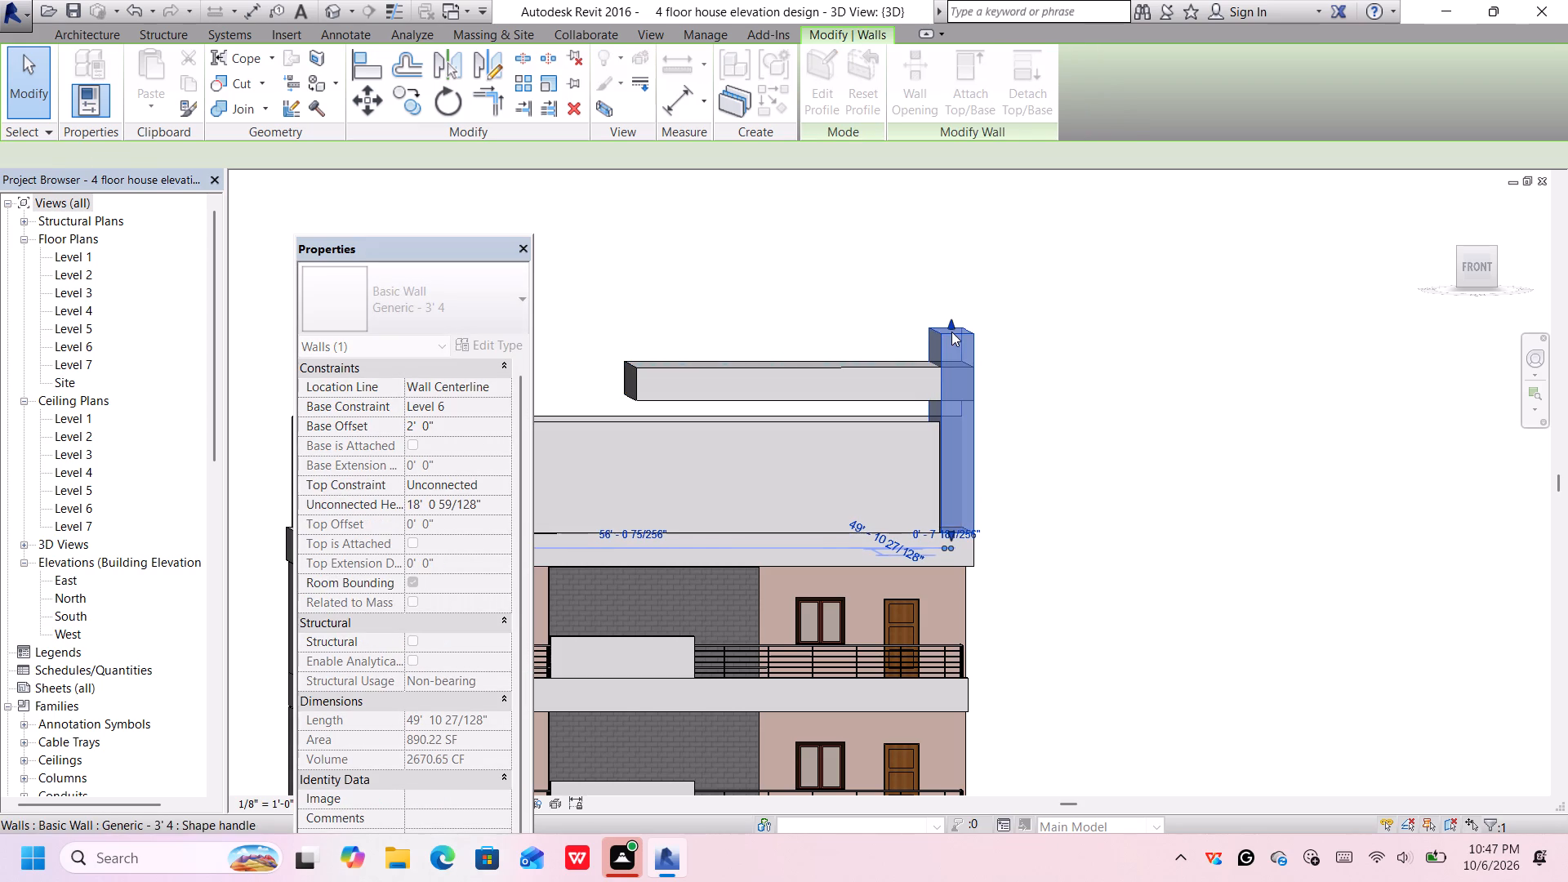
pyautogui.click(917, 390)
pyautogui.click(918, 386)
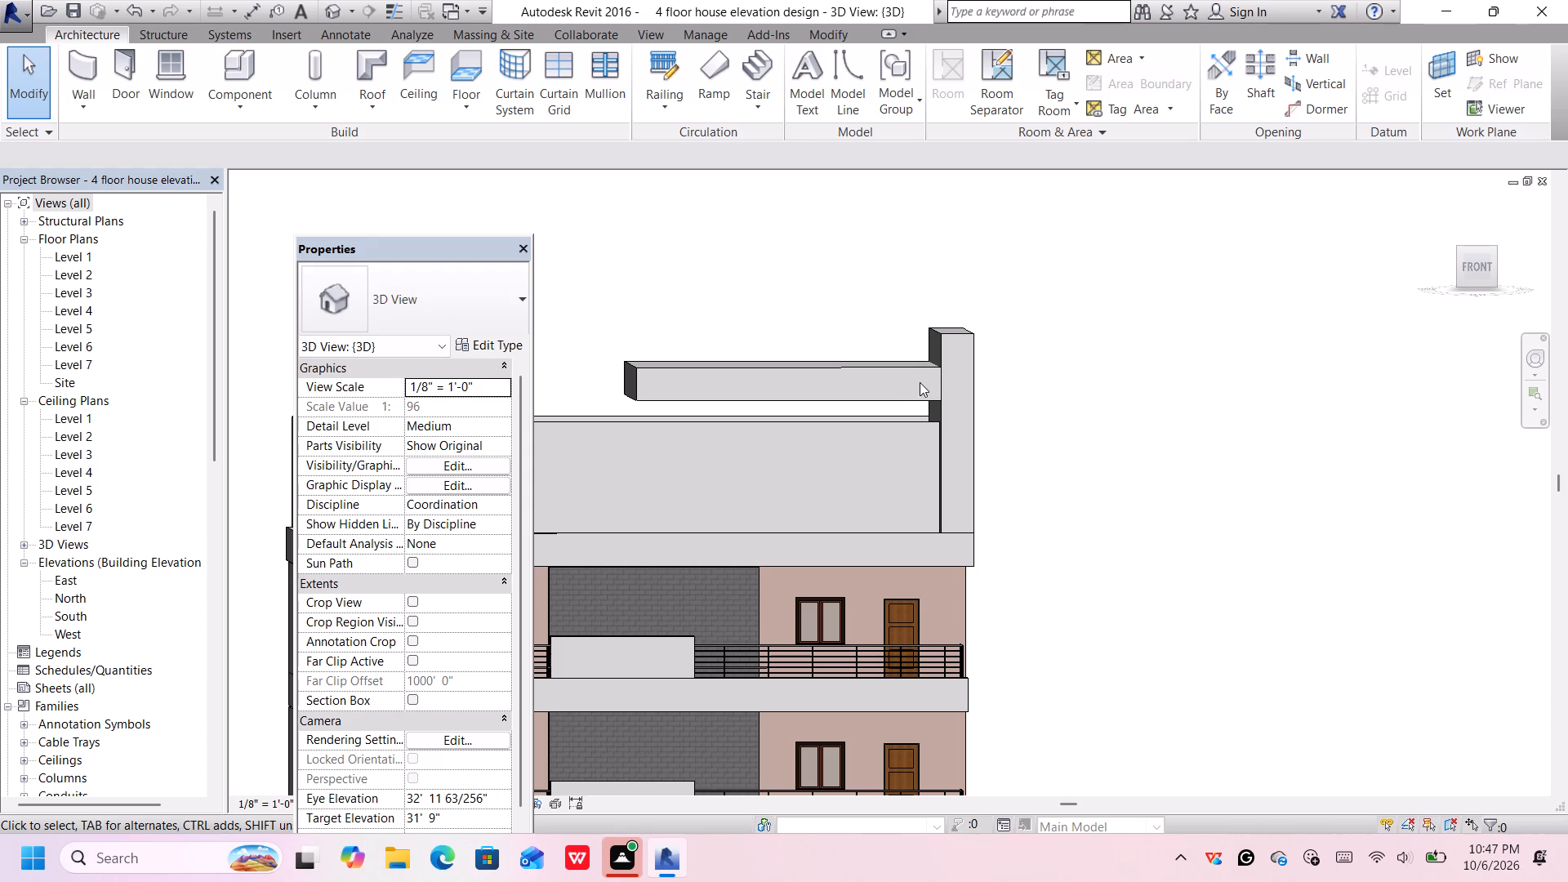
# Raise the Generic - 3' roof slab in small steps to a height offset of about 19' 11" from Level 6.
pyautogui.click(921, 372)
pyautogui.press('Up')
pyautogui.press('Up')
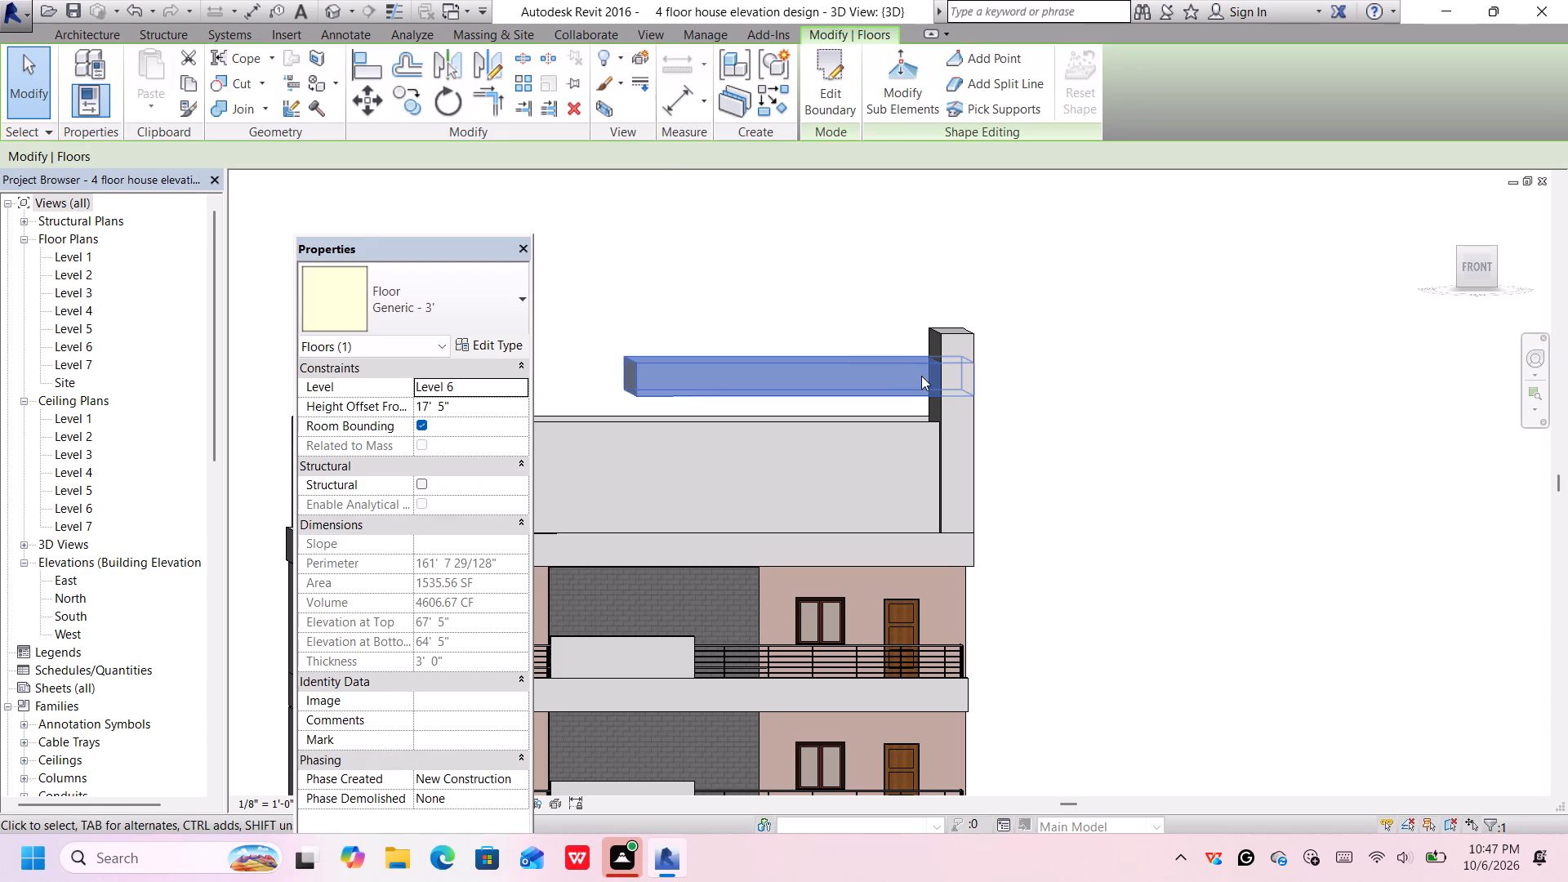
pyautogui.press('Up')
pyautogui.press('Up')
pyautogui.press('Up')
pyautogui.press('Up')
pyautogui.press('Up')
pyautogui.press('Up')
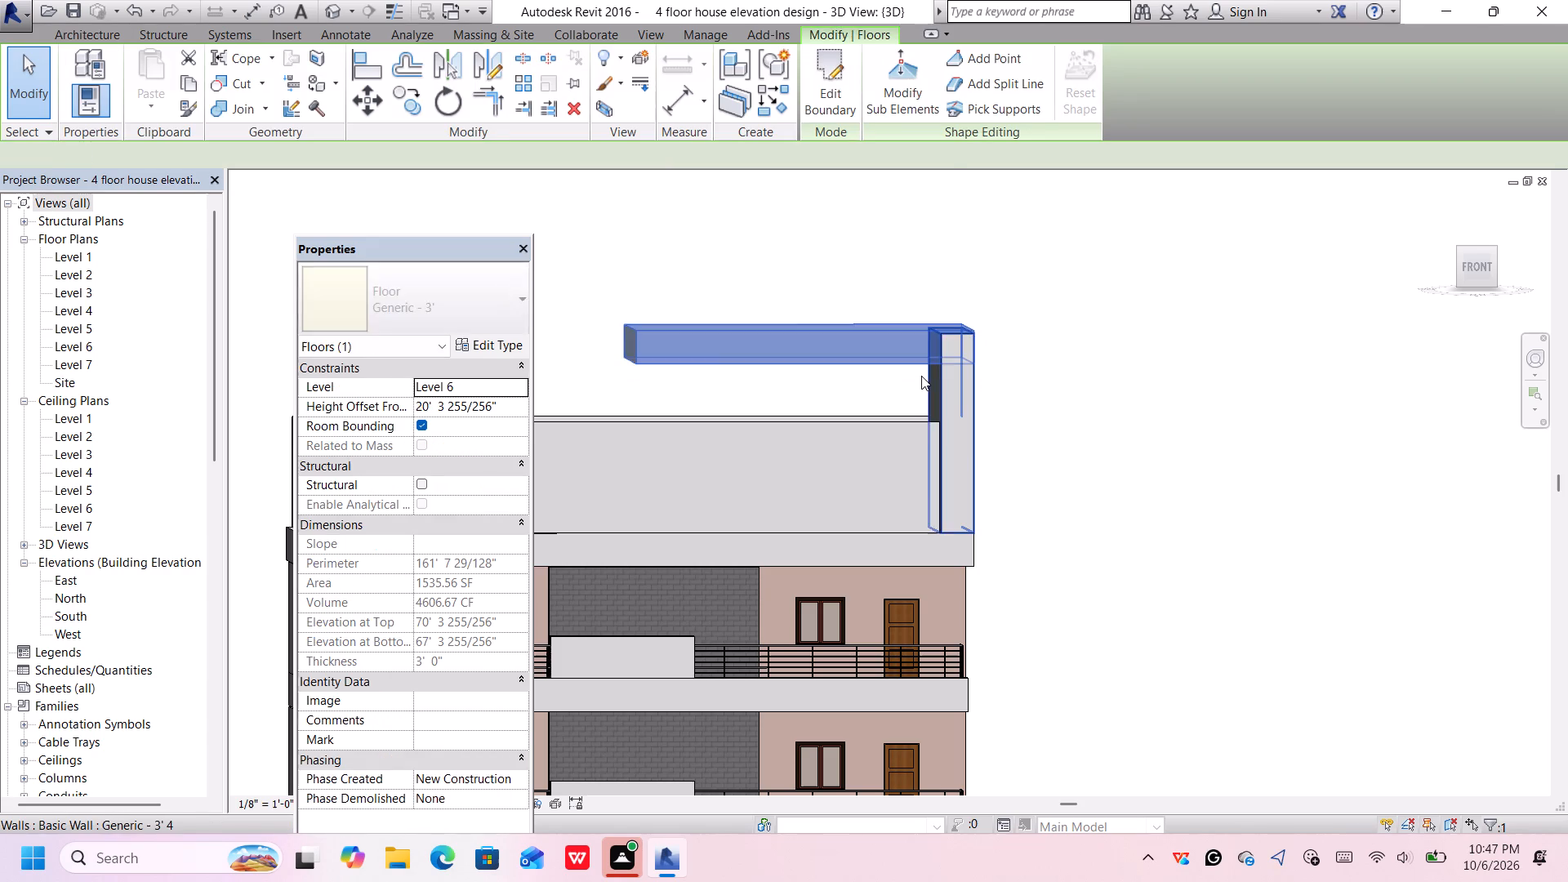
pyautogui.press('Down')
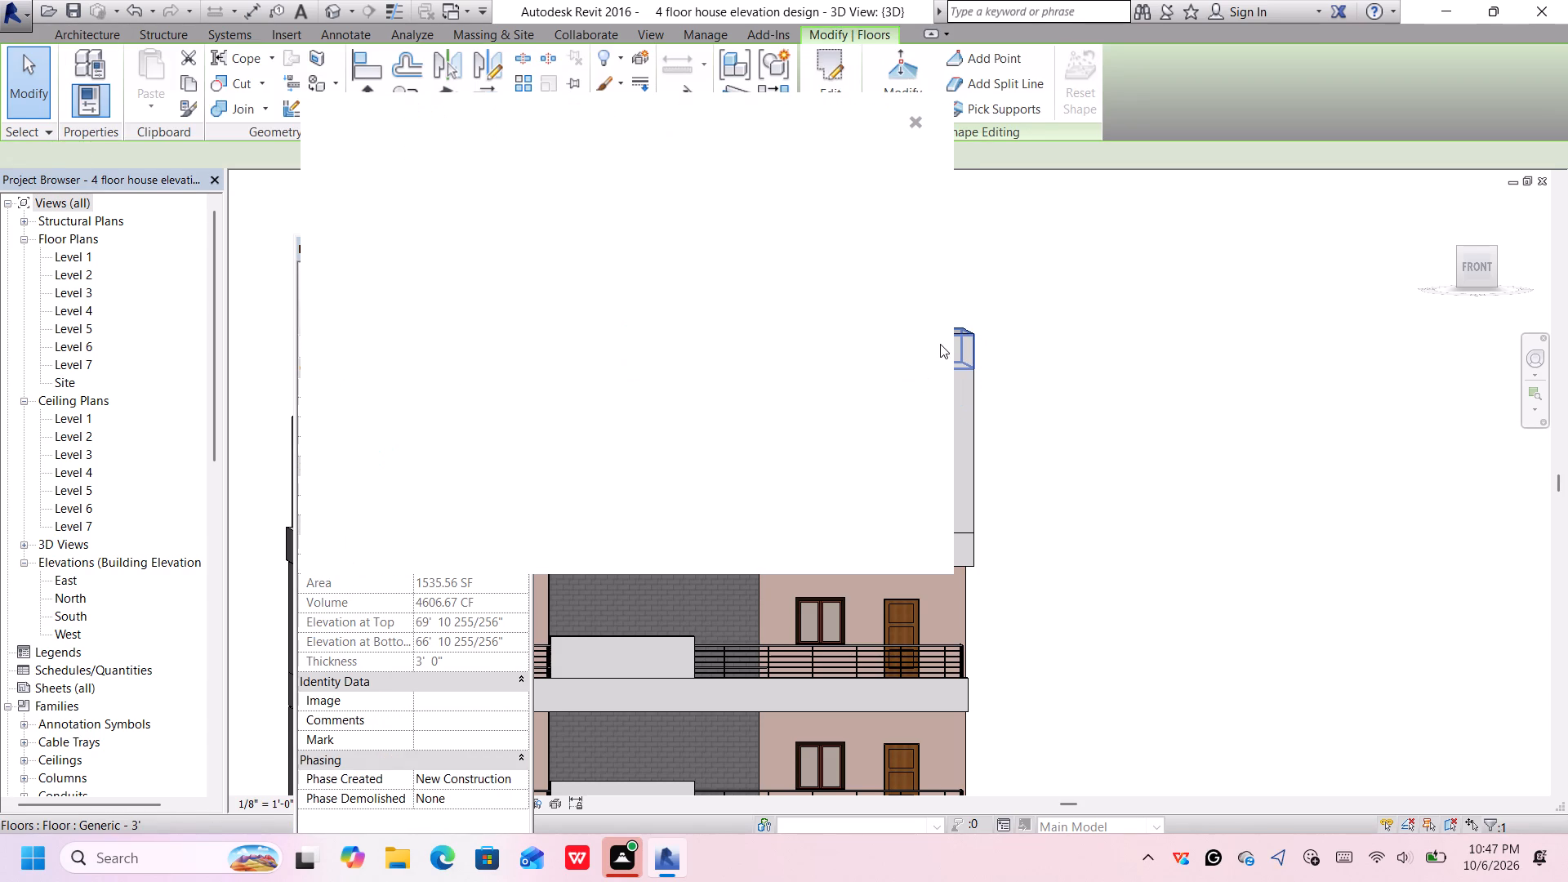
pyautogui.click(925, 125)
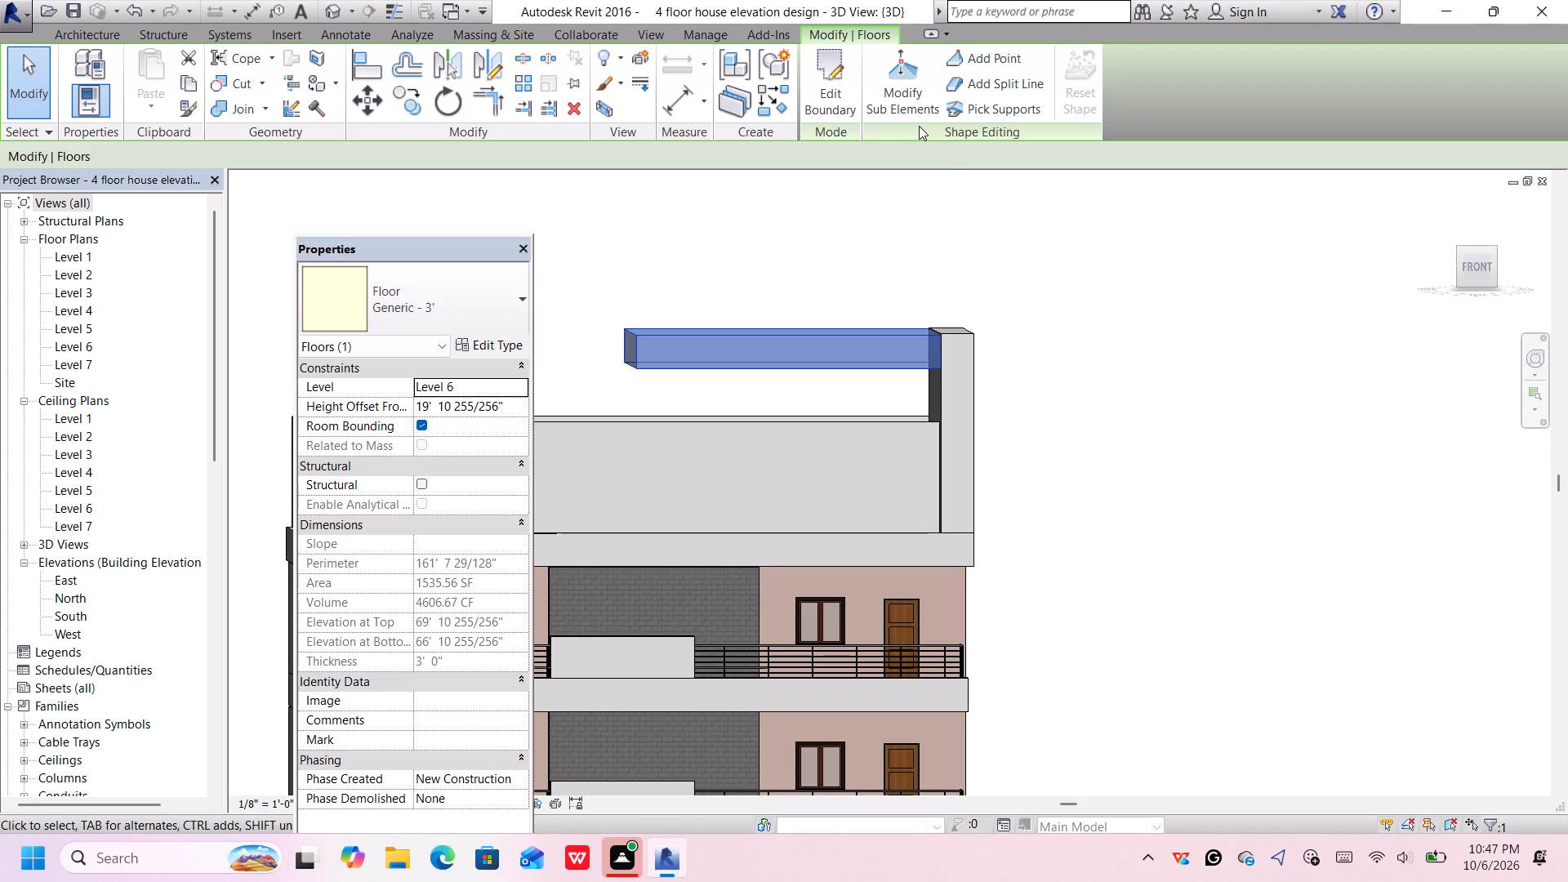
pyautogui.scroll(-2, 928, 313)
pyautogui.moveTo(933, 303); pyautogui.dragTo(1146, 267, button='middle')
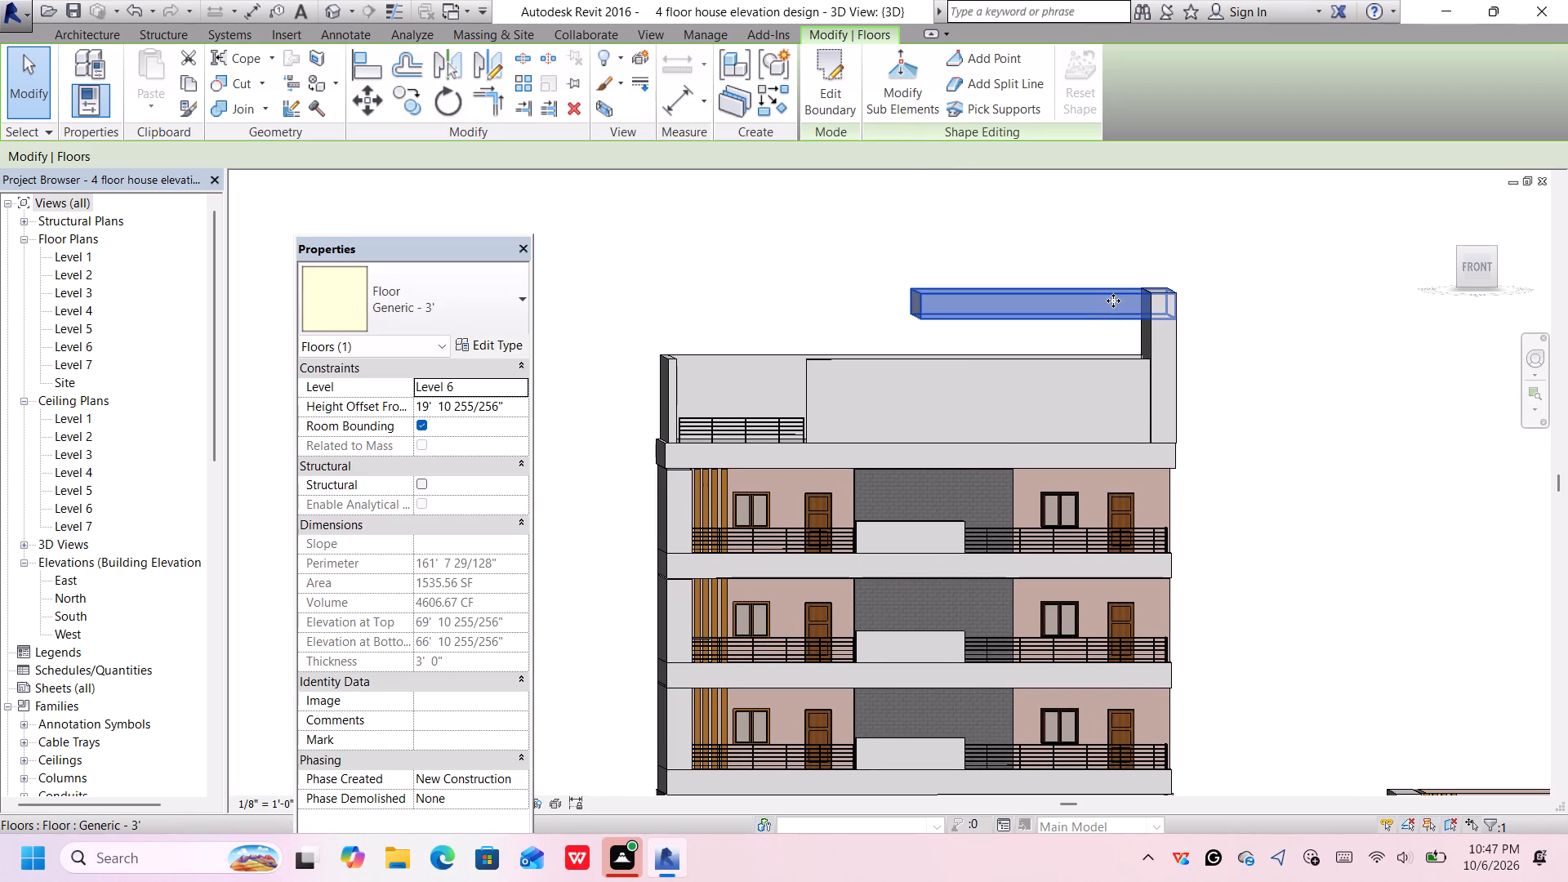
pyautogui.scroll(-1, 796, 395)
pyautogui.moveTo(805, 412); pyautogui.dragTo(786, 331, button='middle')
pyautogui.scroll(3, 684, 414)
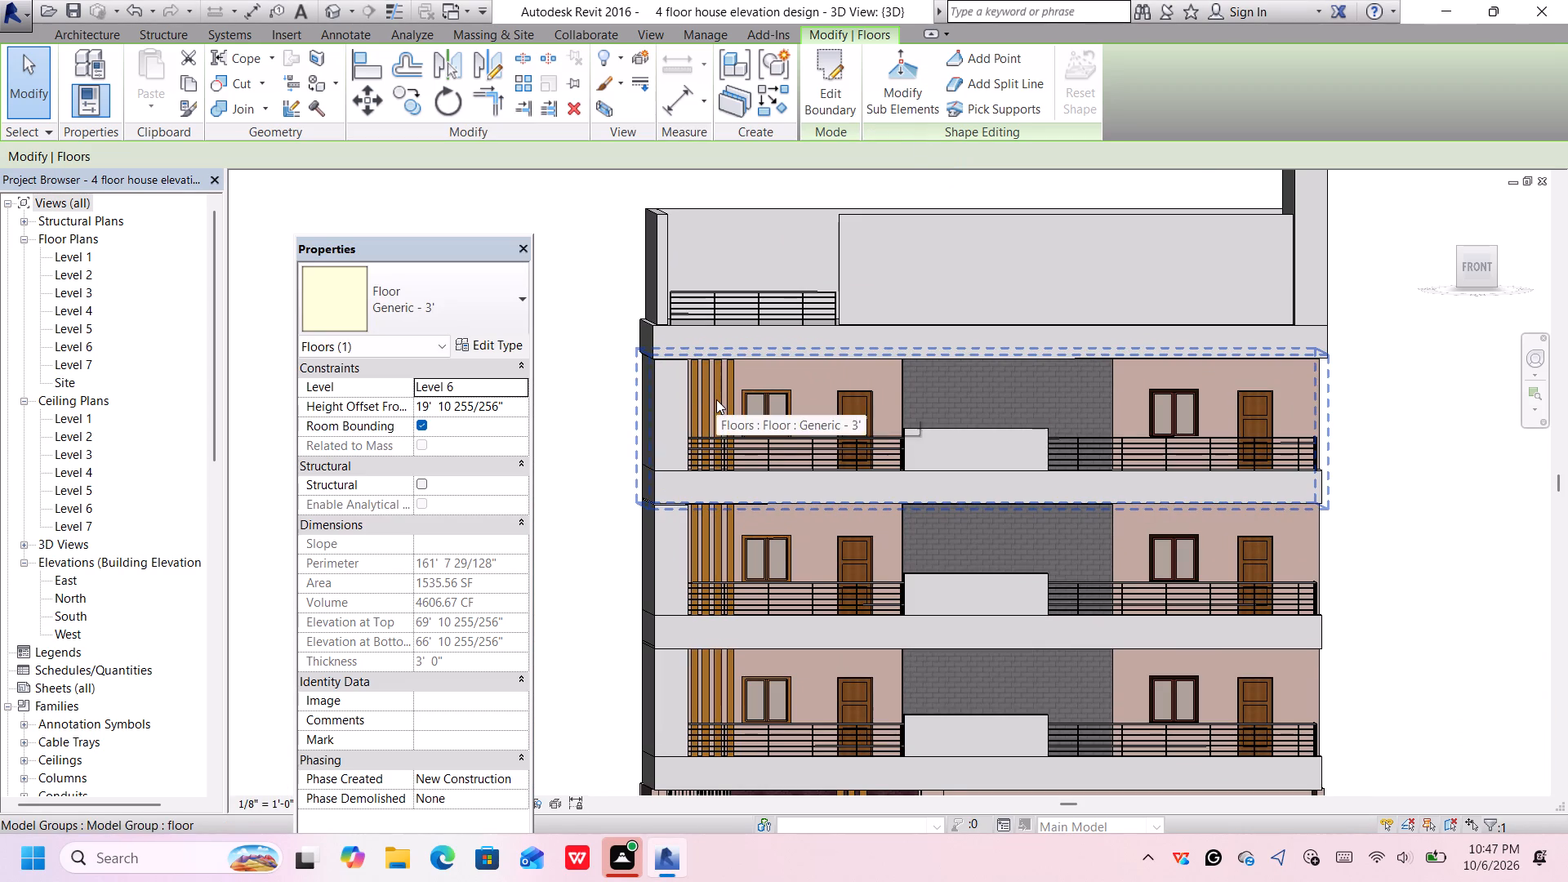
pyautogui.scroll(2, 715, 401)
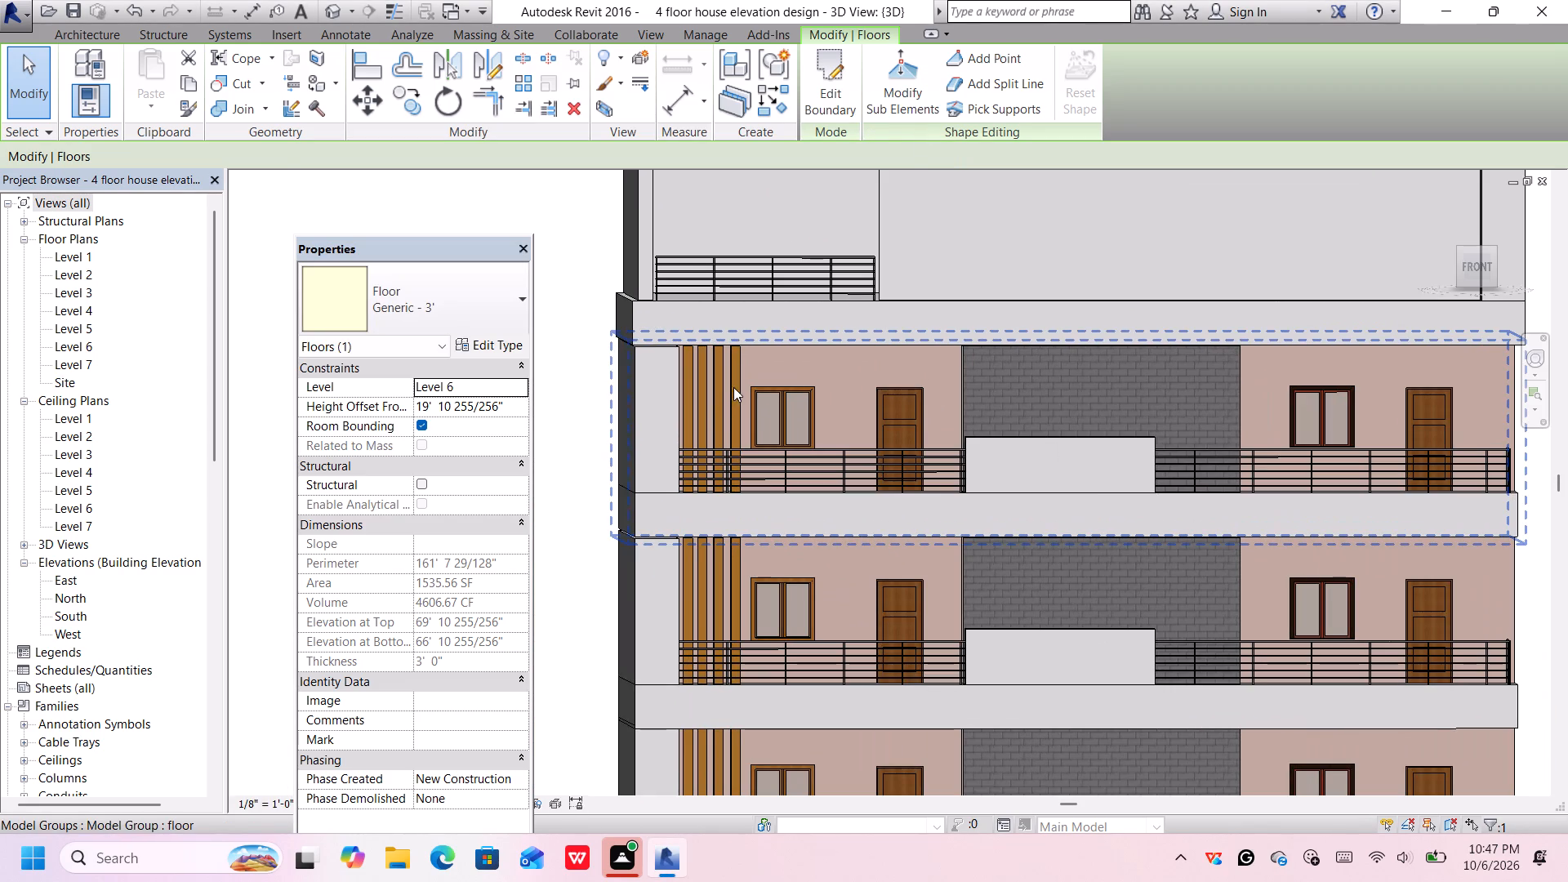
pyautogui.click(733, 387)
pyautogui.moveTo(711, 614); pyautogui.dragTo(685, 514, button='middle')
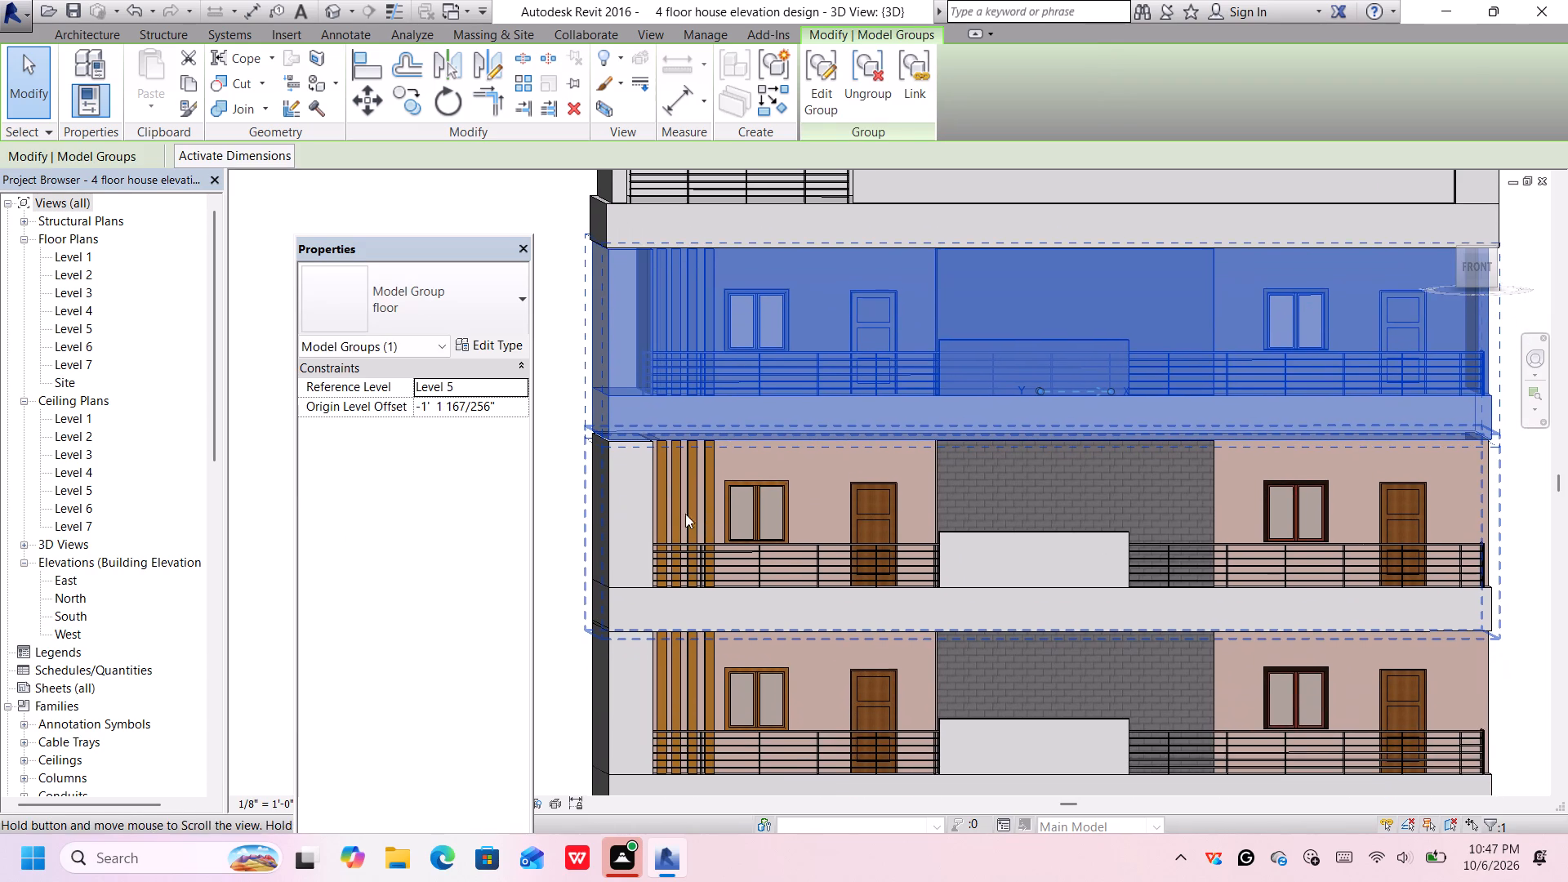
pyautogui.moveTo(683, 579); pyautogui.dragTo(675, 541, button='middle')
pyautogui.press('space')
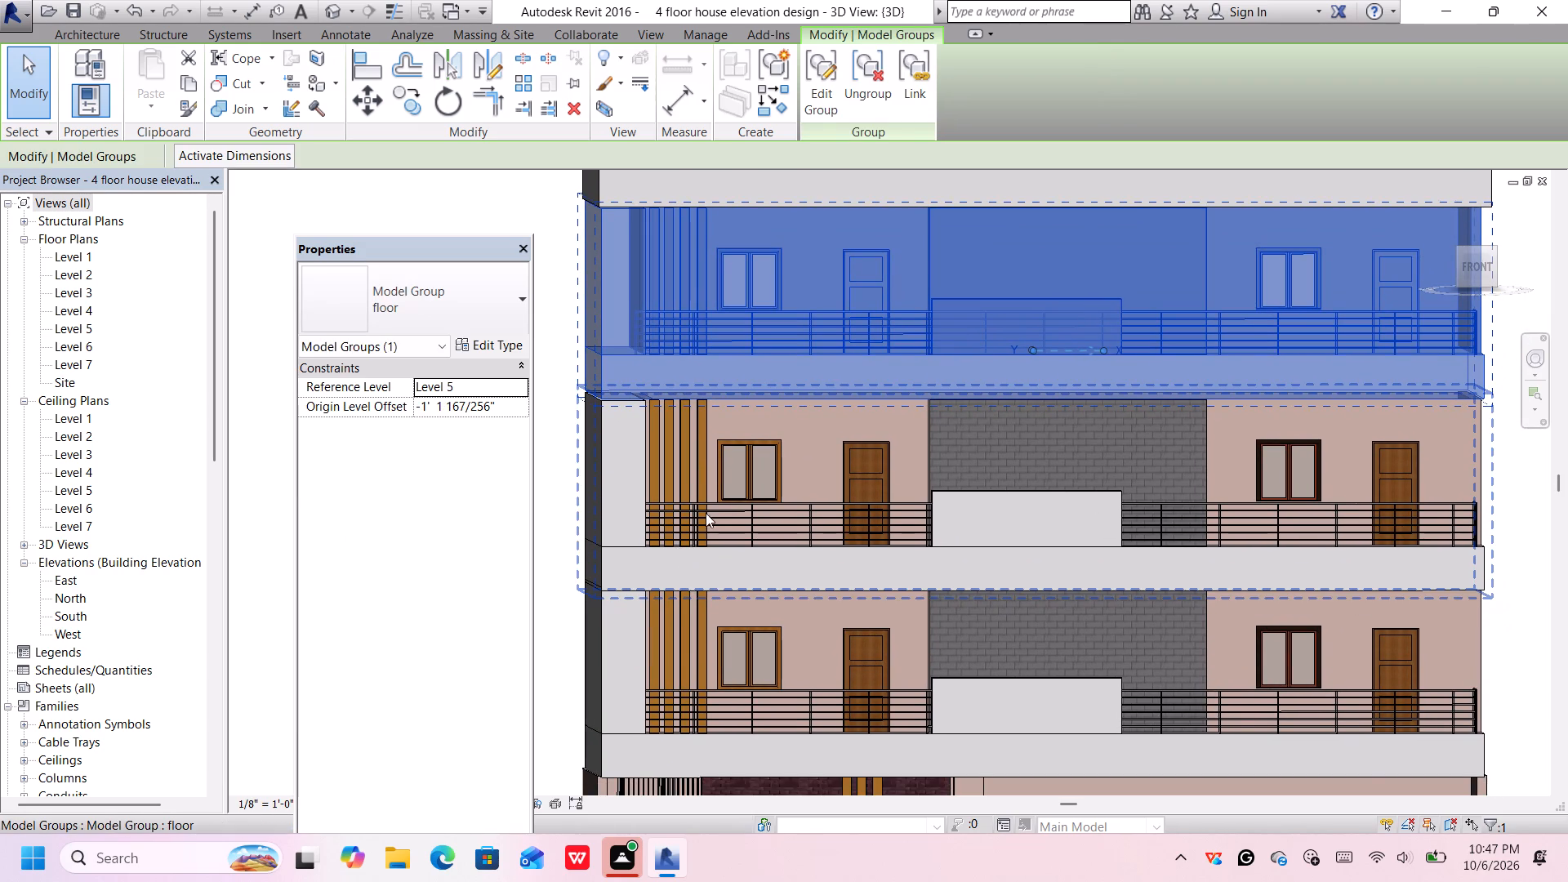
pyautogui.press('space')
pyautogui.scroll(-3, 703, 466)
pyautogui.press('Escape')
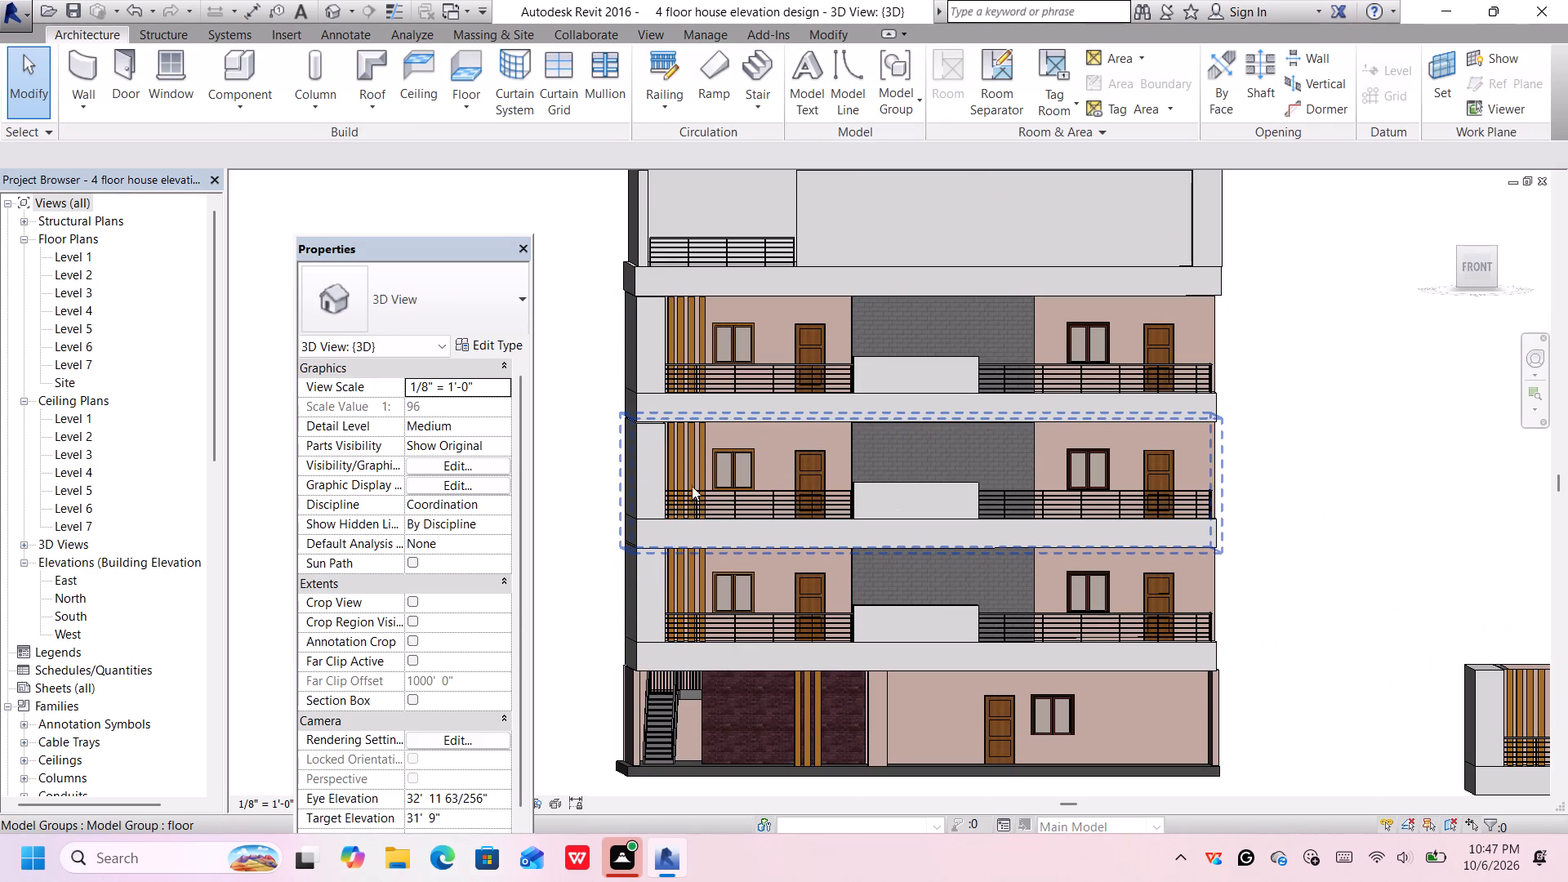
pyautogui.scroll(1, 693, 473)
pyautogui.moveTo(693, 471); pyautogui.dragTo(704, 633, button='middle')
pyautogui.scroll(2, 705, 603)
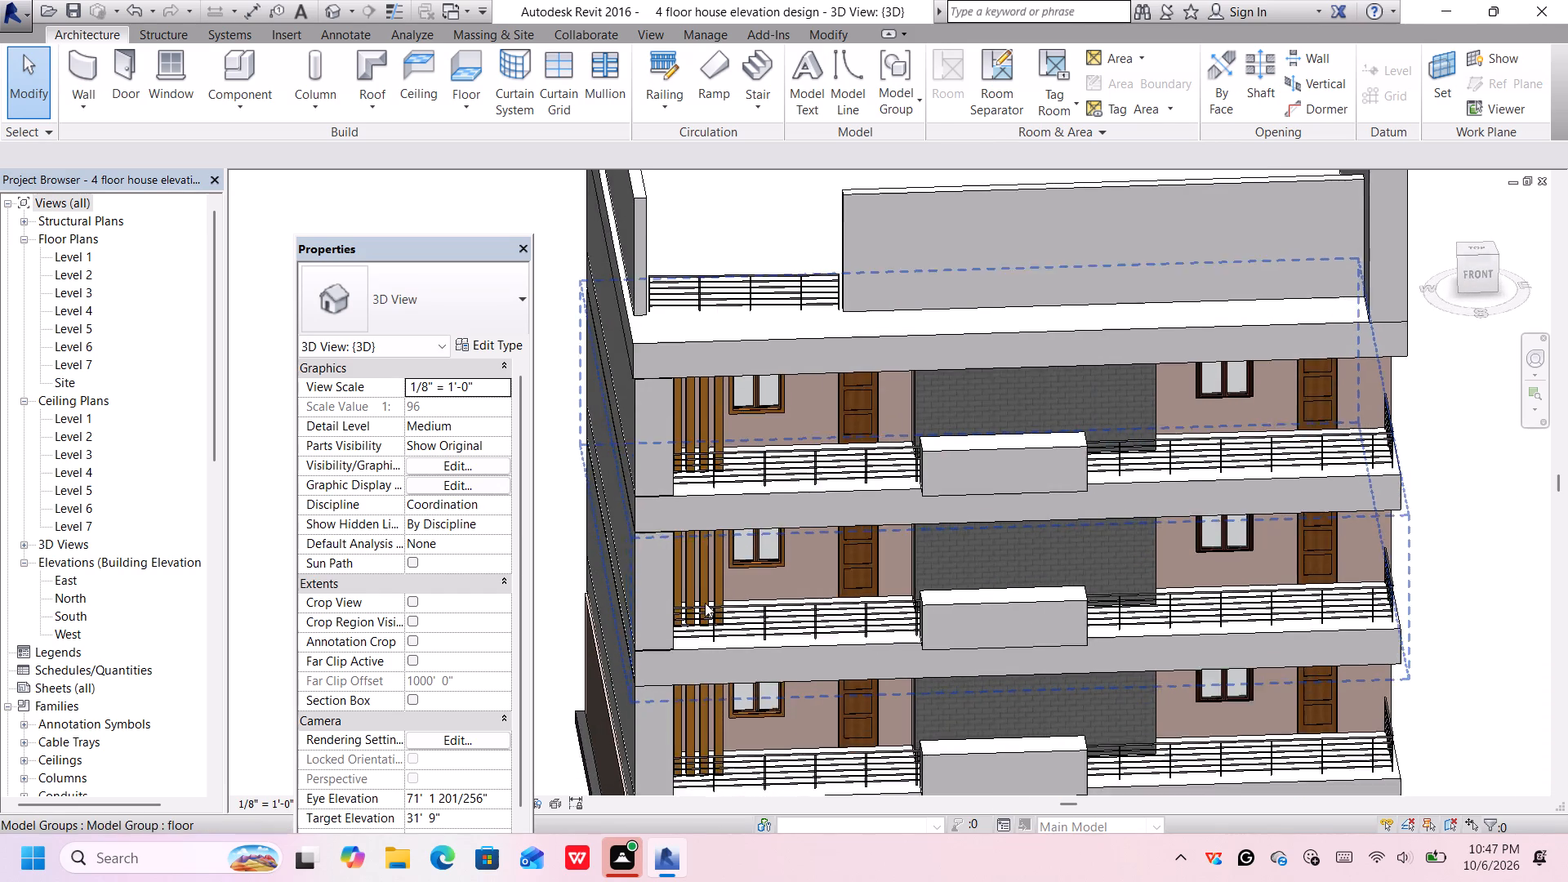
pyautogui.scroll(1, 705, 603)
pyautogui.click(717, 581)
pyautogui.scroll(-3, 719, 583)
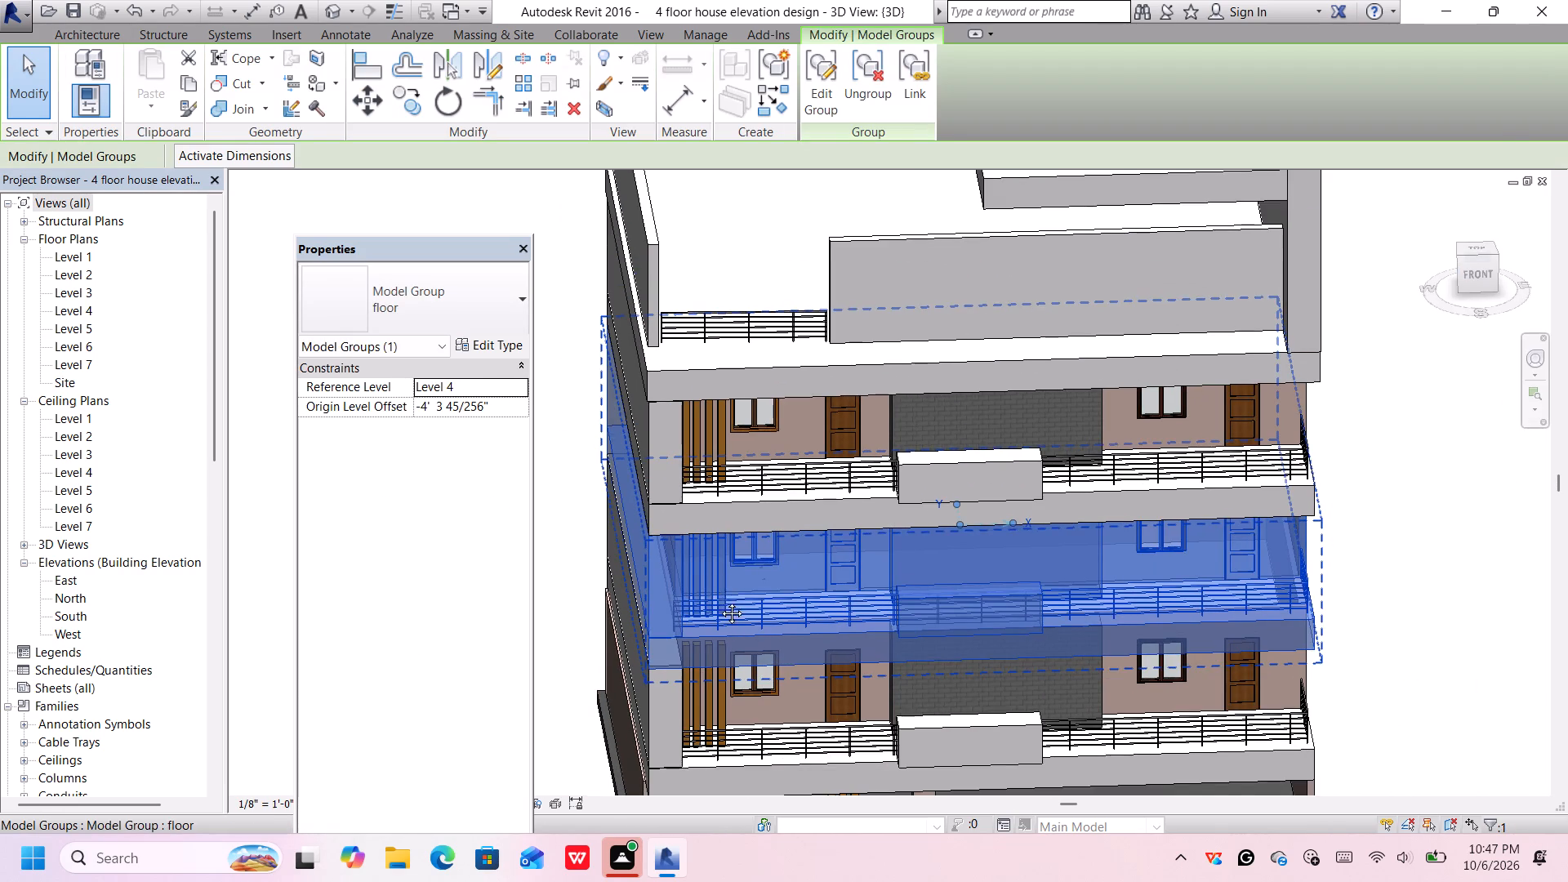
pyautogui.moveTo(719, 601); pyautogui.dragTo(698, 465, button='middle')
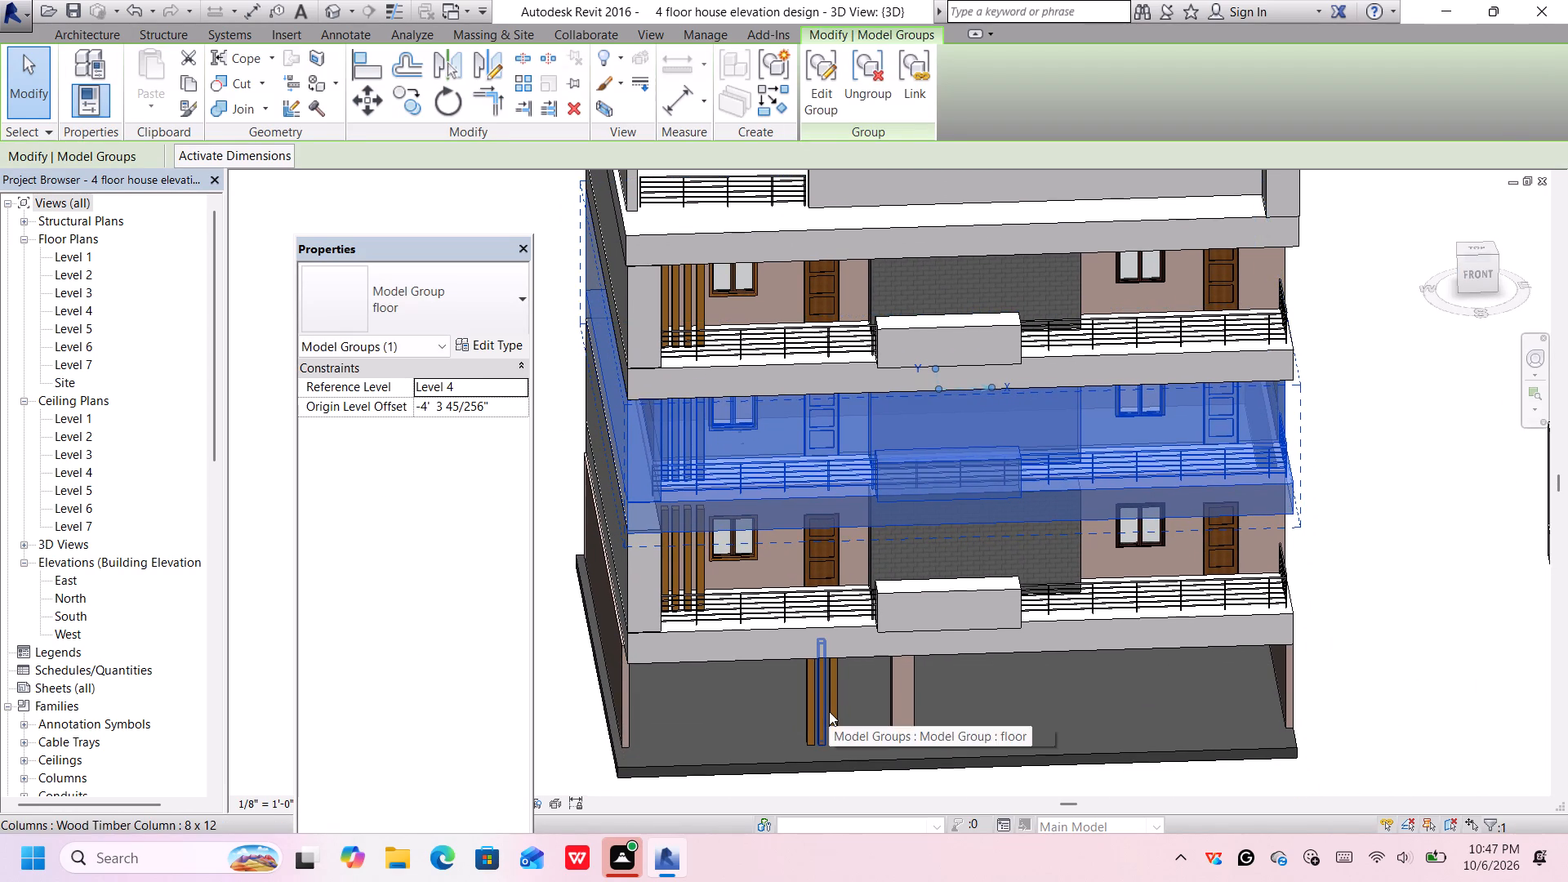
# Copy the three Wood Timber Column 8 x 12 columns on the ground floor to the clipboard.
pyautogui.scroll(3, 829, 711)
pyautogui.click(831, 702)
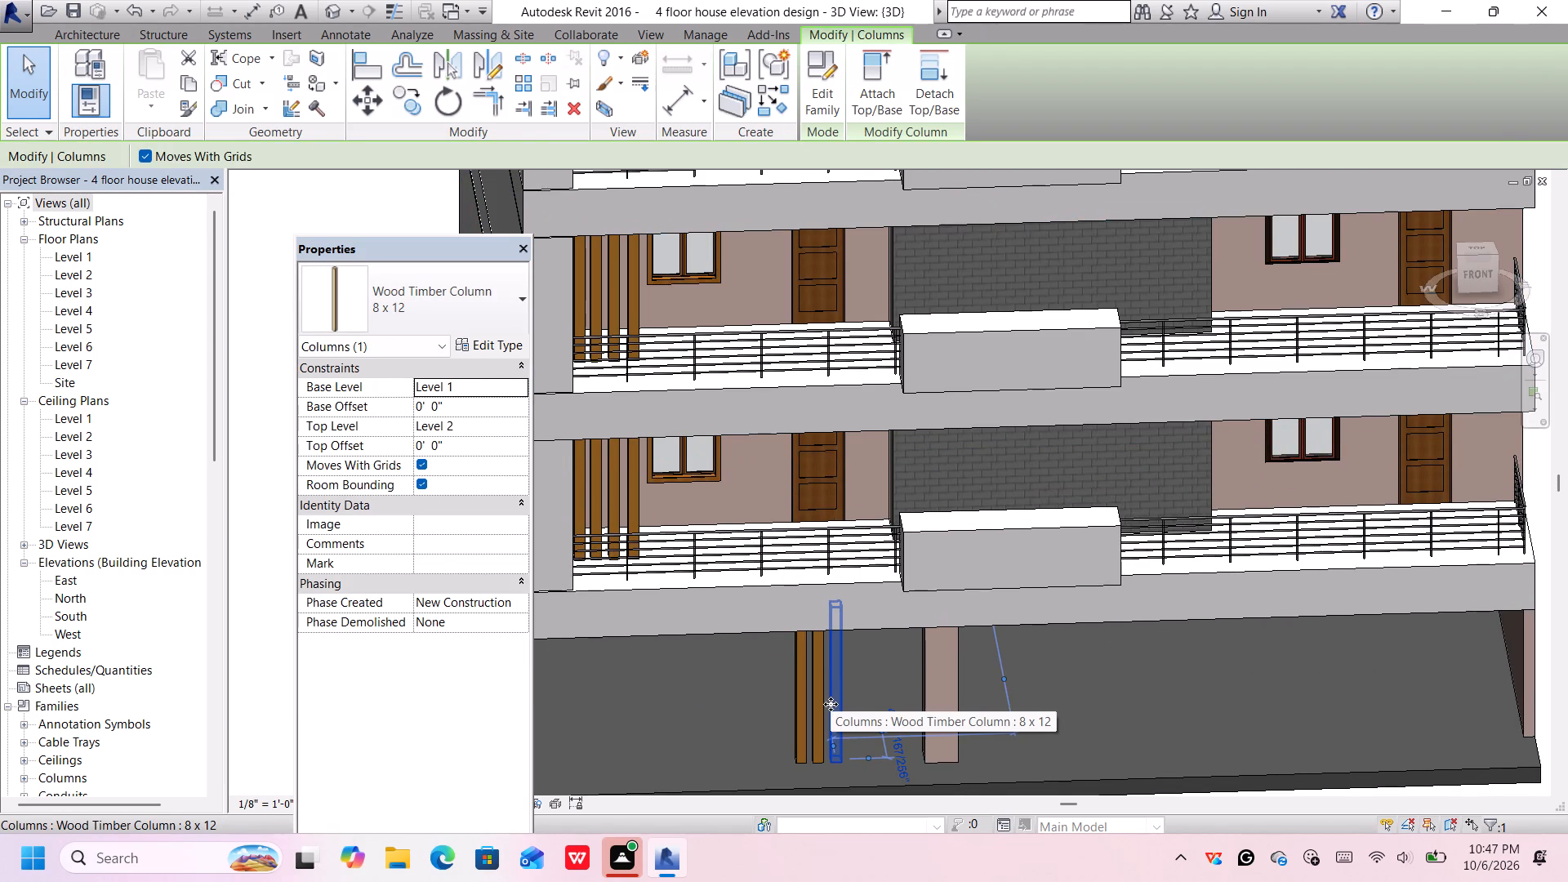
pyautogui.keyDown('ctrl'); pyautogui.click(819, 702); pyautogui.keyUp('ctrl')
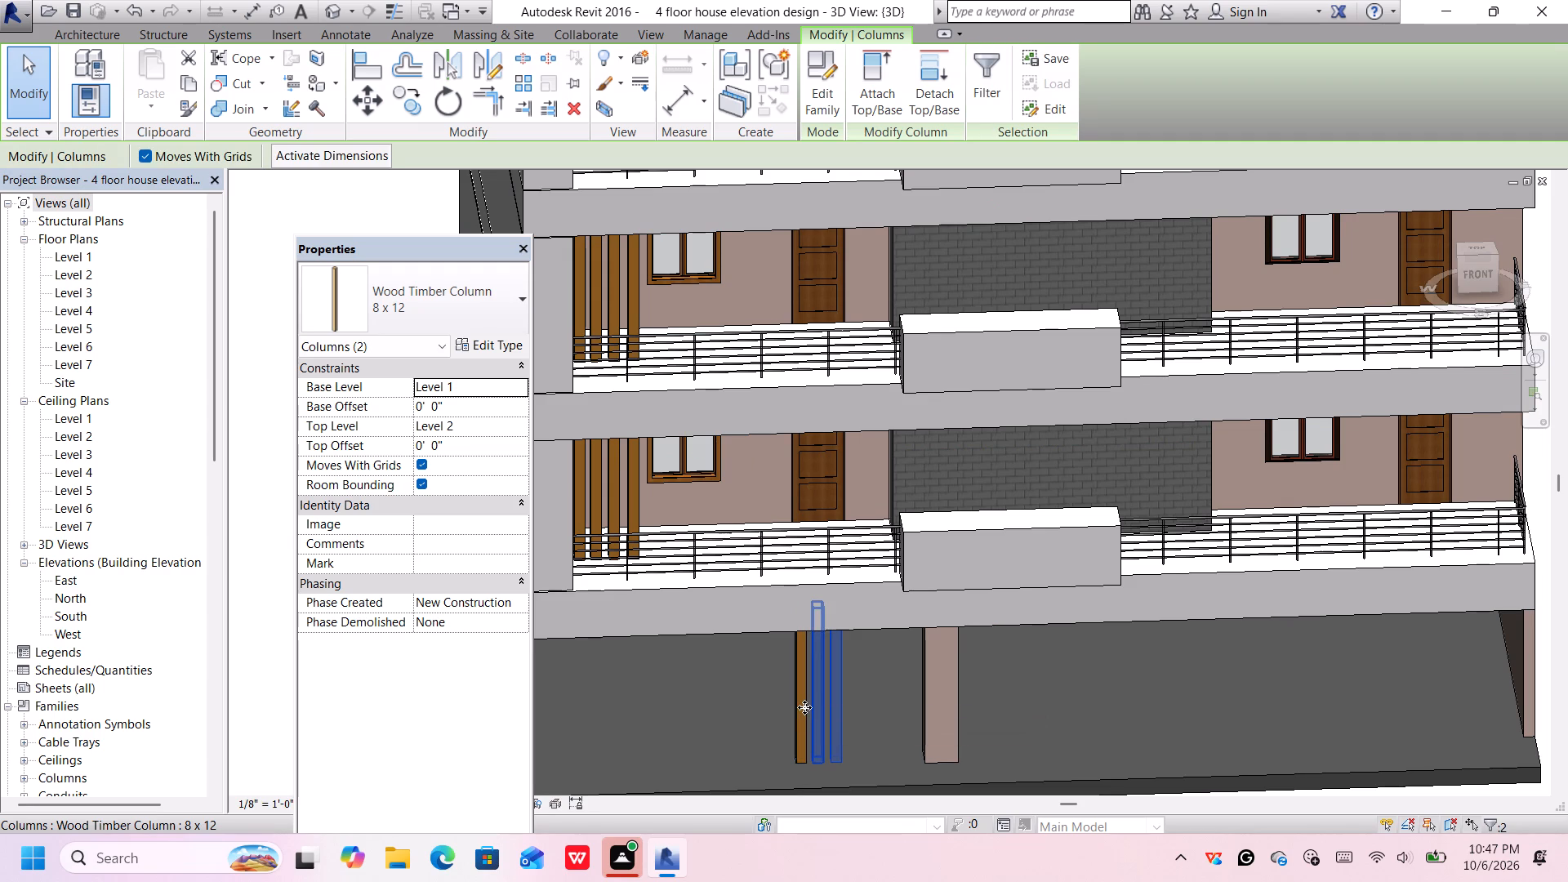
pyautogui.keyDown('ctrl'); pyautogui.click(800, 709); pyautogui.keyUp('ctrl')
pyautogui.keyDown('ctrl'); pyautogui.scroll(-3, 801, 708); pyautogui.keyUp('ctrl')
pyautogui.moveTo(801, 706); pyautogui.dragTo(794, 702, button='middle')
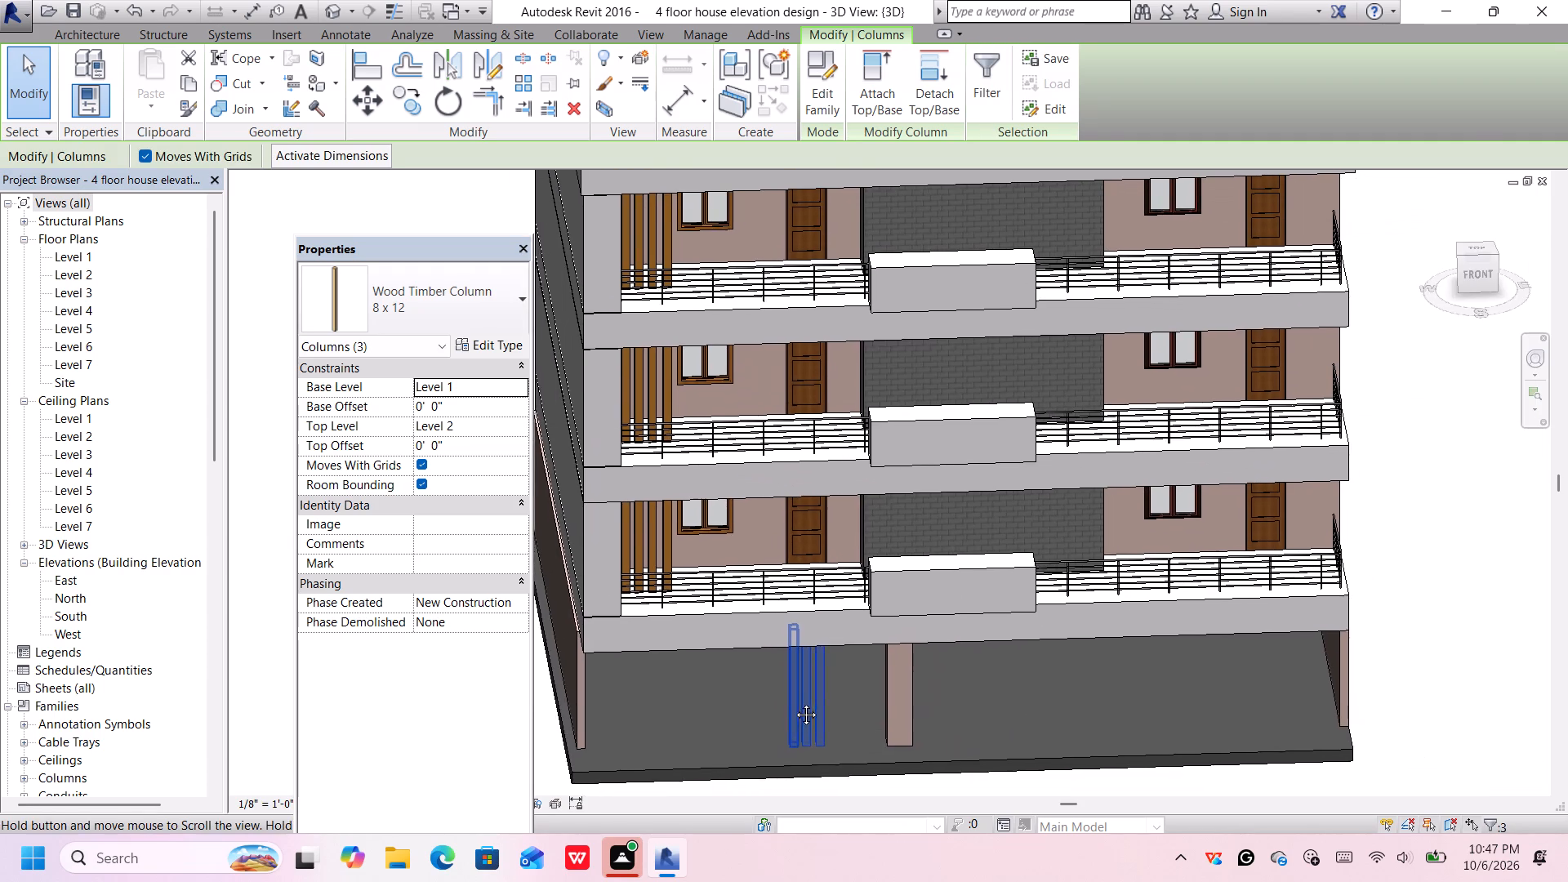
pyautogui.moveTo(794, 702); pyautogui.dragTo(782, 751, button='middle')
pyautogui.hotkey('ctrl', 'c')
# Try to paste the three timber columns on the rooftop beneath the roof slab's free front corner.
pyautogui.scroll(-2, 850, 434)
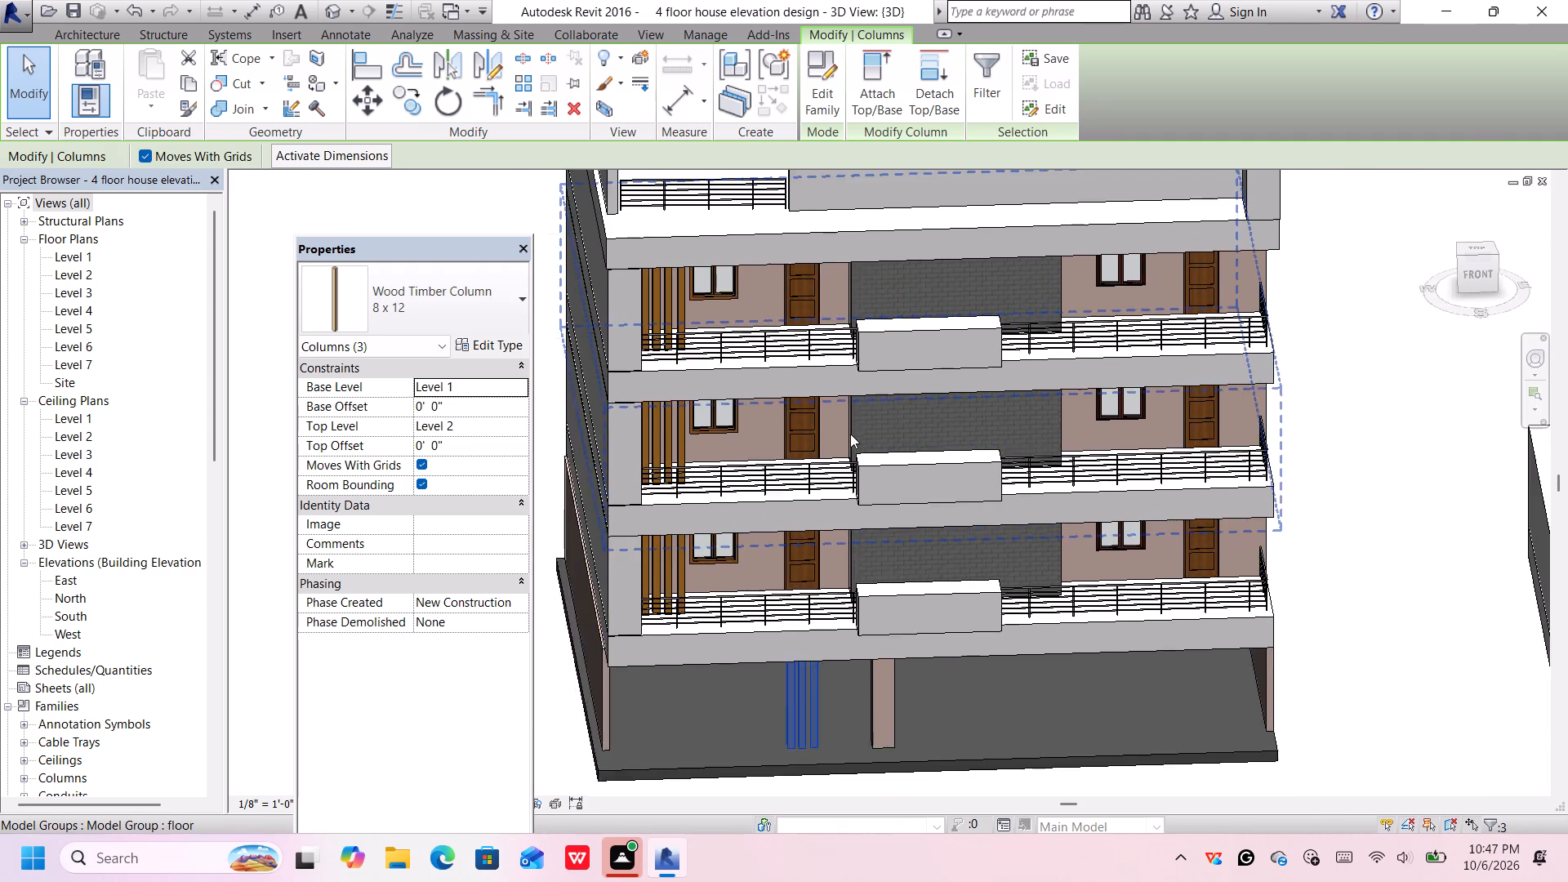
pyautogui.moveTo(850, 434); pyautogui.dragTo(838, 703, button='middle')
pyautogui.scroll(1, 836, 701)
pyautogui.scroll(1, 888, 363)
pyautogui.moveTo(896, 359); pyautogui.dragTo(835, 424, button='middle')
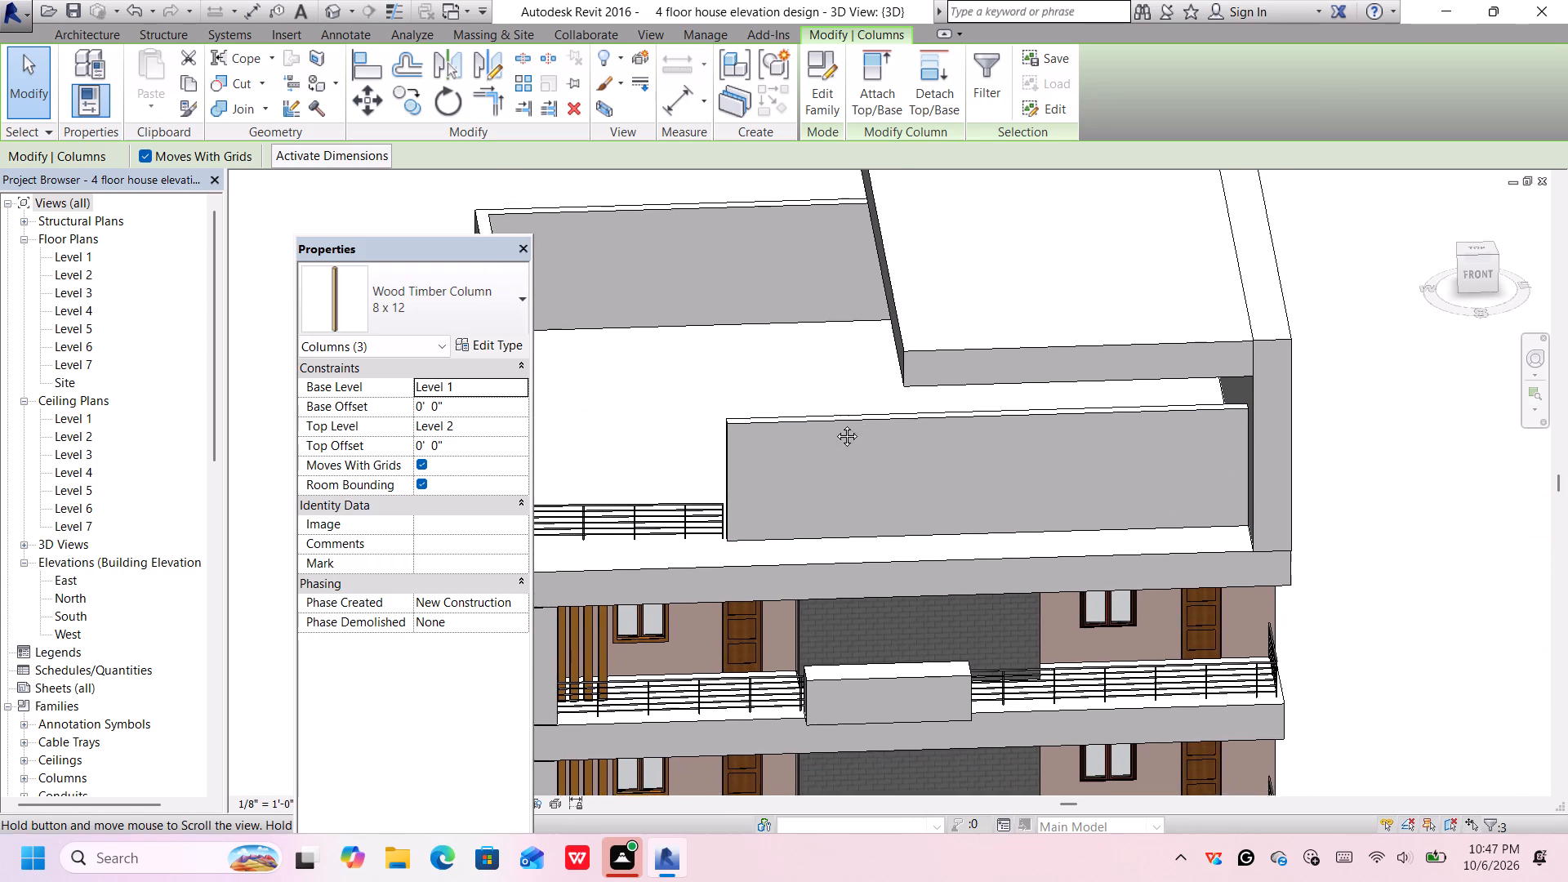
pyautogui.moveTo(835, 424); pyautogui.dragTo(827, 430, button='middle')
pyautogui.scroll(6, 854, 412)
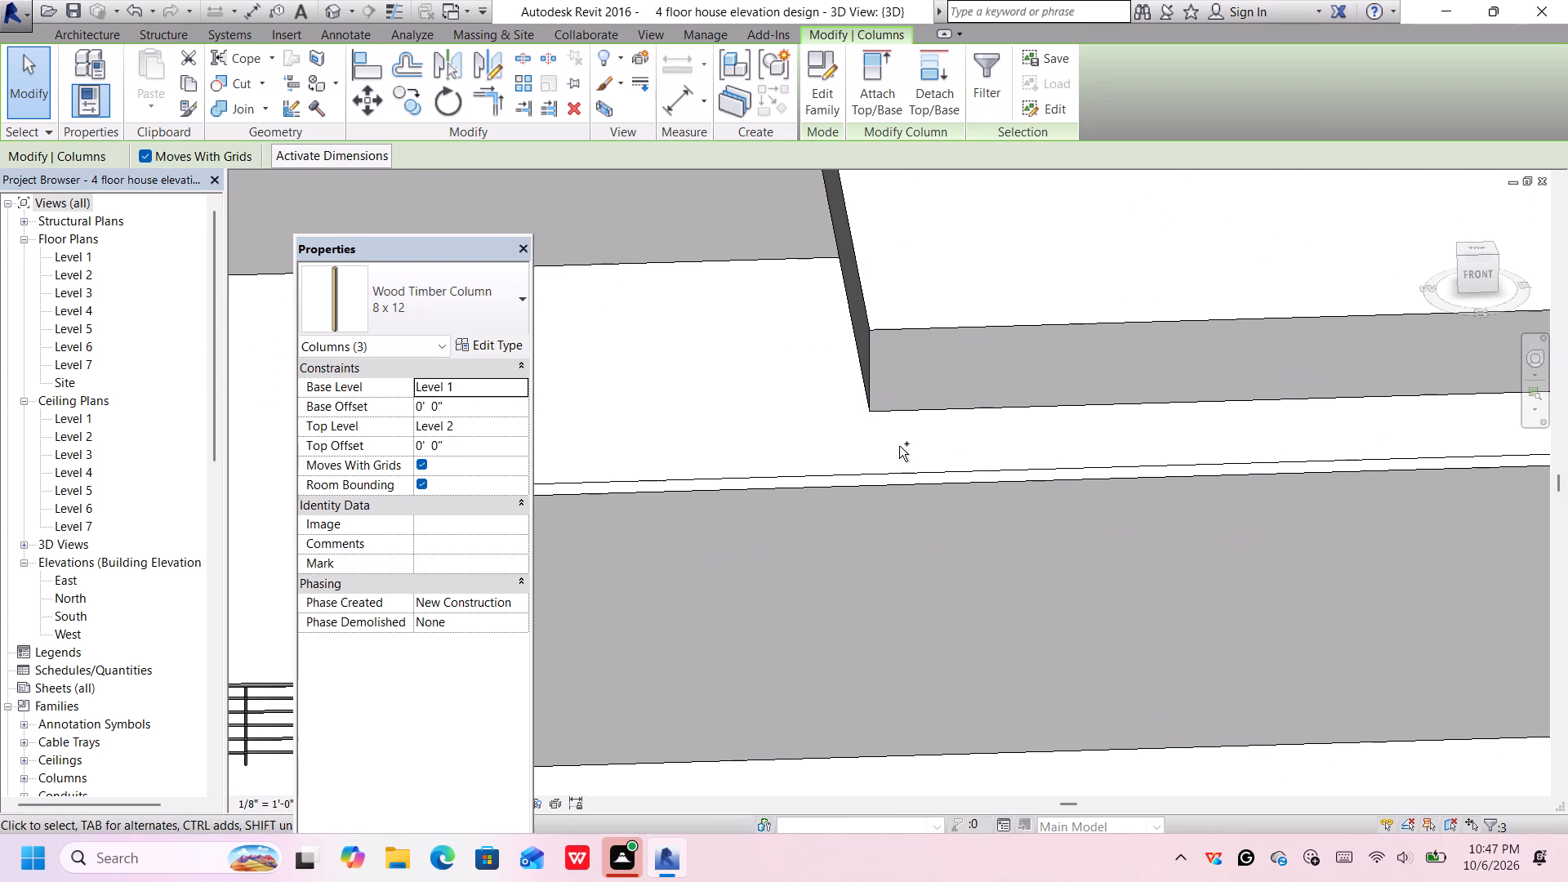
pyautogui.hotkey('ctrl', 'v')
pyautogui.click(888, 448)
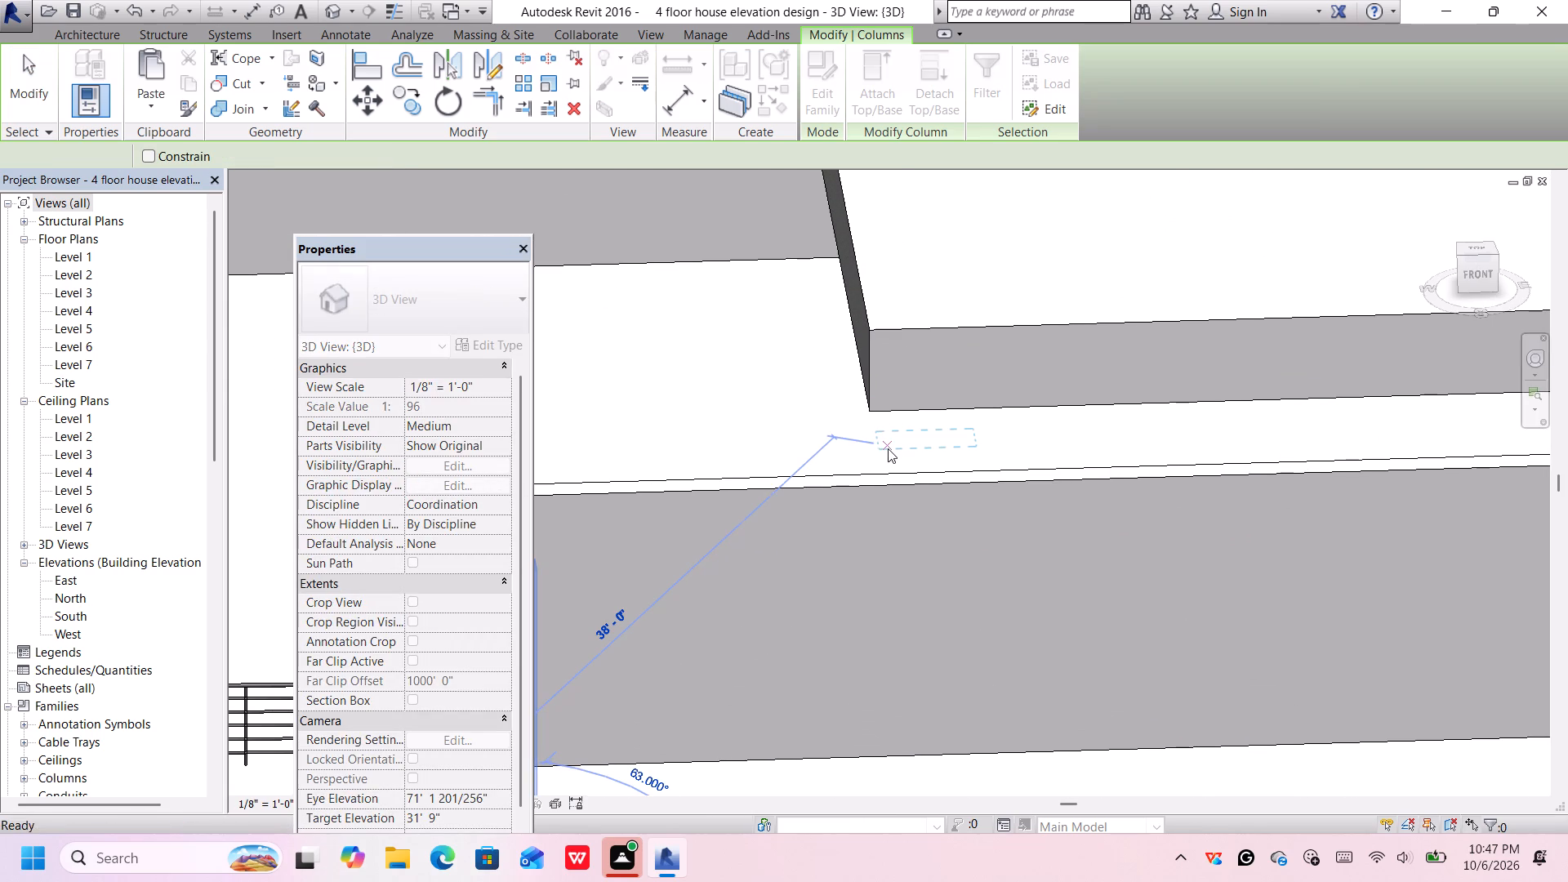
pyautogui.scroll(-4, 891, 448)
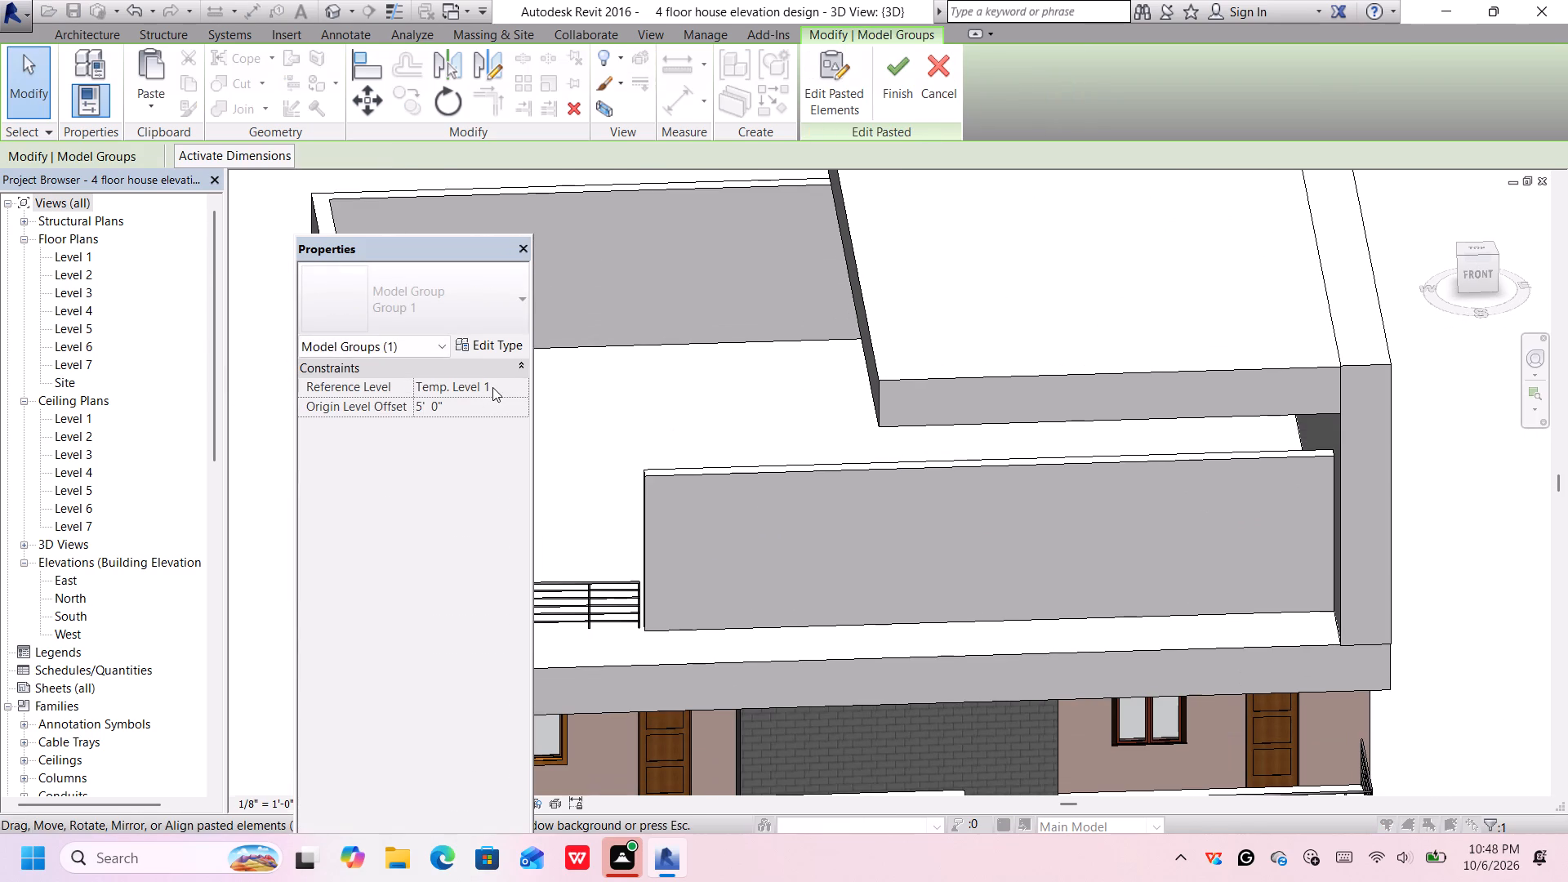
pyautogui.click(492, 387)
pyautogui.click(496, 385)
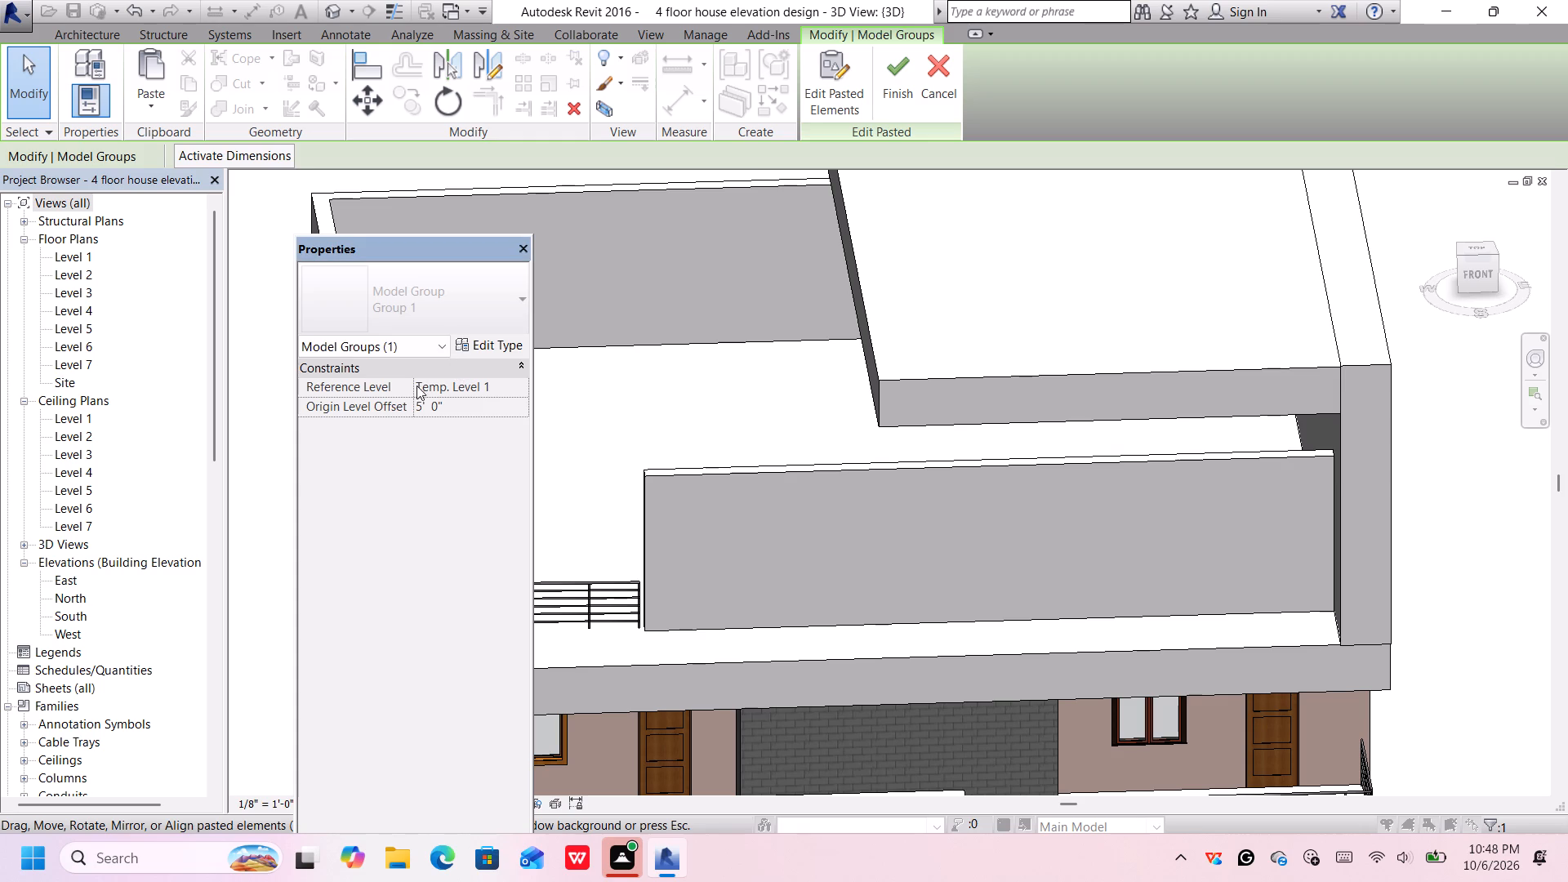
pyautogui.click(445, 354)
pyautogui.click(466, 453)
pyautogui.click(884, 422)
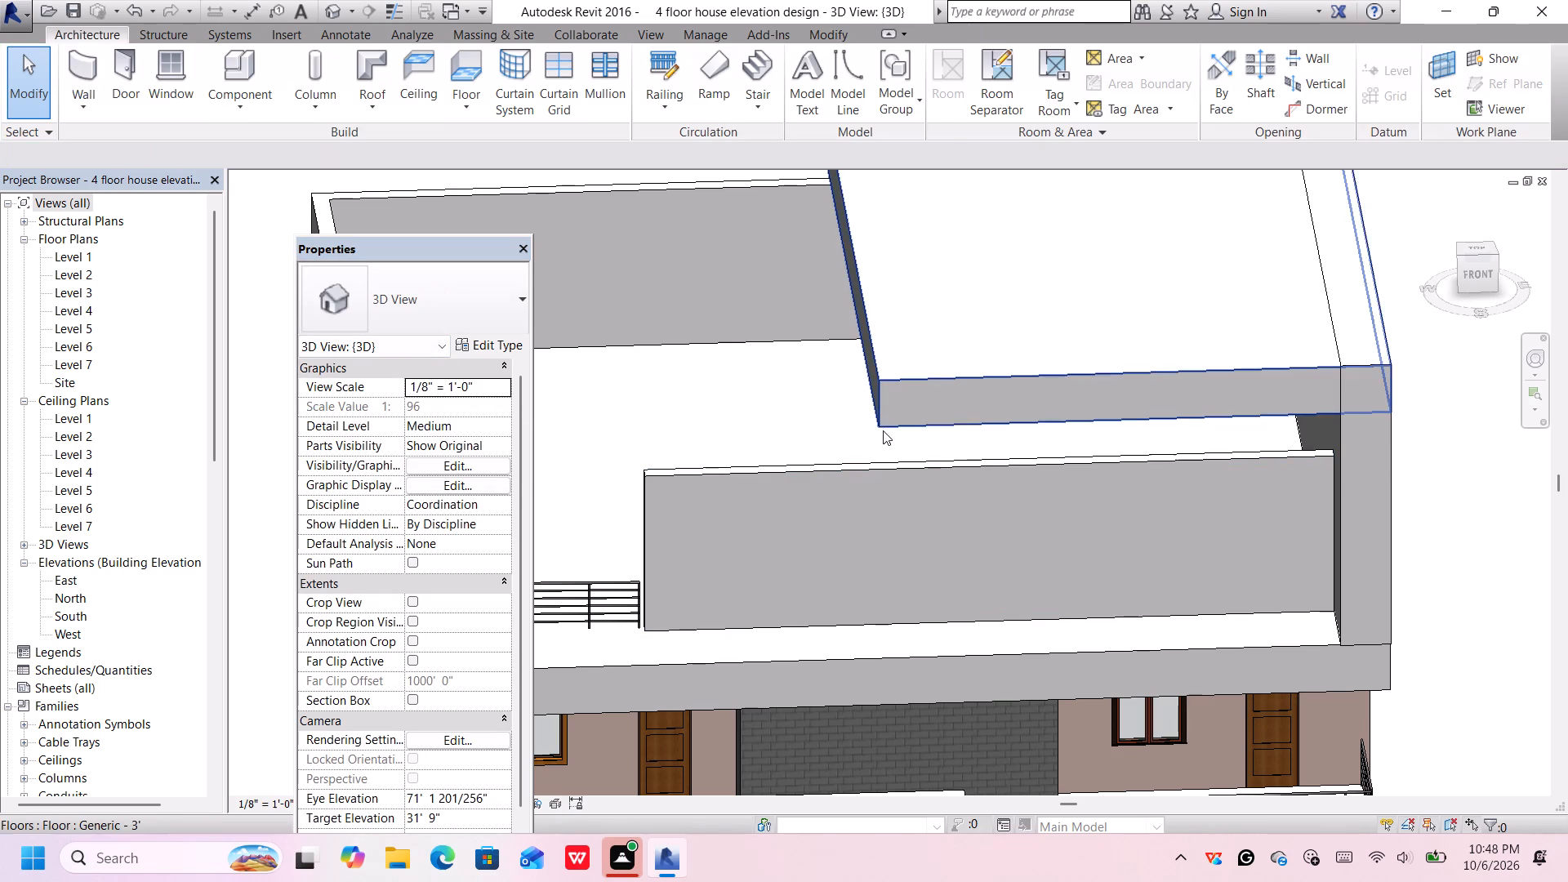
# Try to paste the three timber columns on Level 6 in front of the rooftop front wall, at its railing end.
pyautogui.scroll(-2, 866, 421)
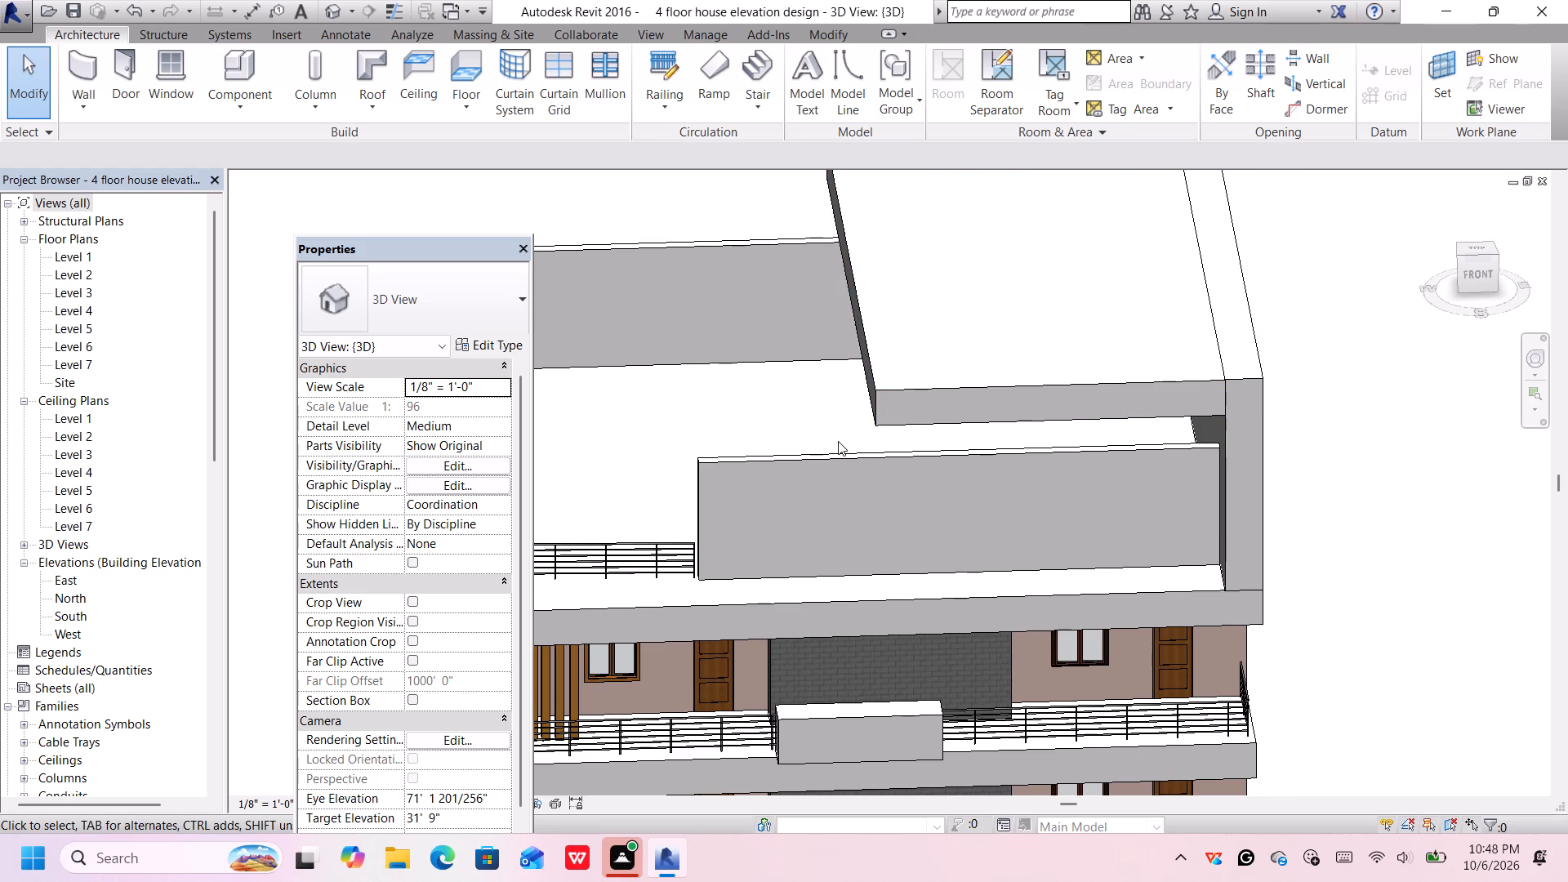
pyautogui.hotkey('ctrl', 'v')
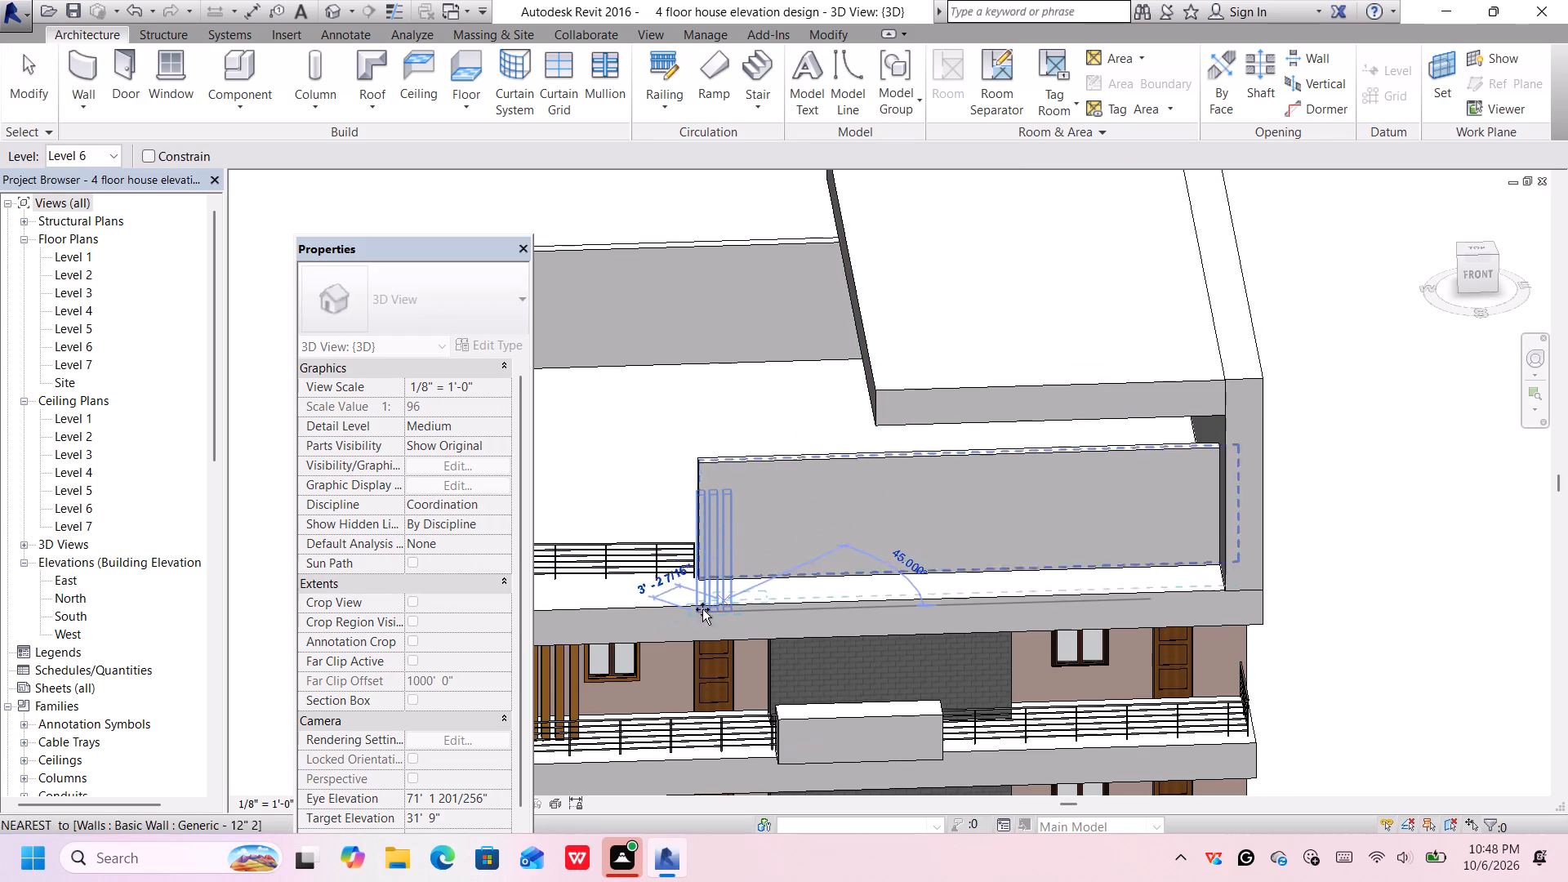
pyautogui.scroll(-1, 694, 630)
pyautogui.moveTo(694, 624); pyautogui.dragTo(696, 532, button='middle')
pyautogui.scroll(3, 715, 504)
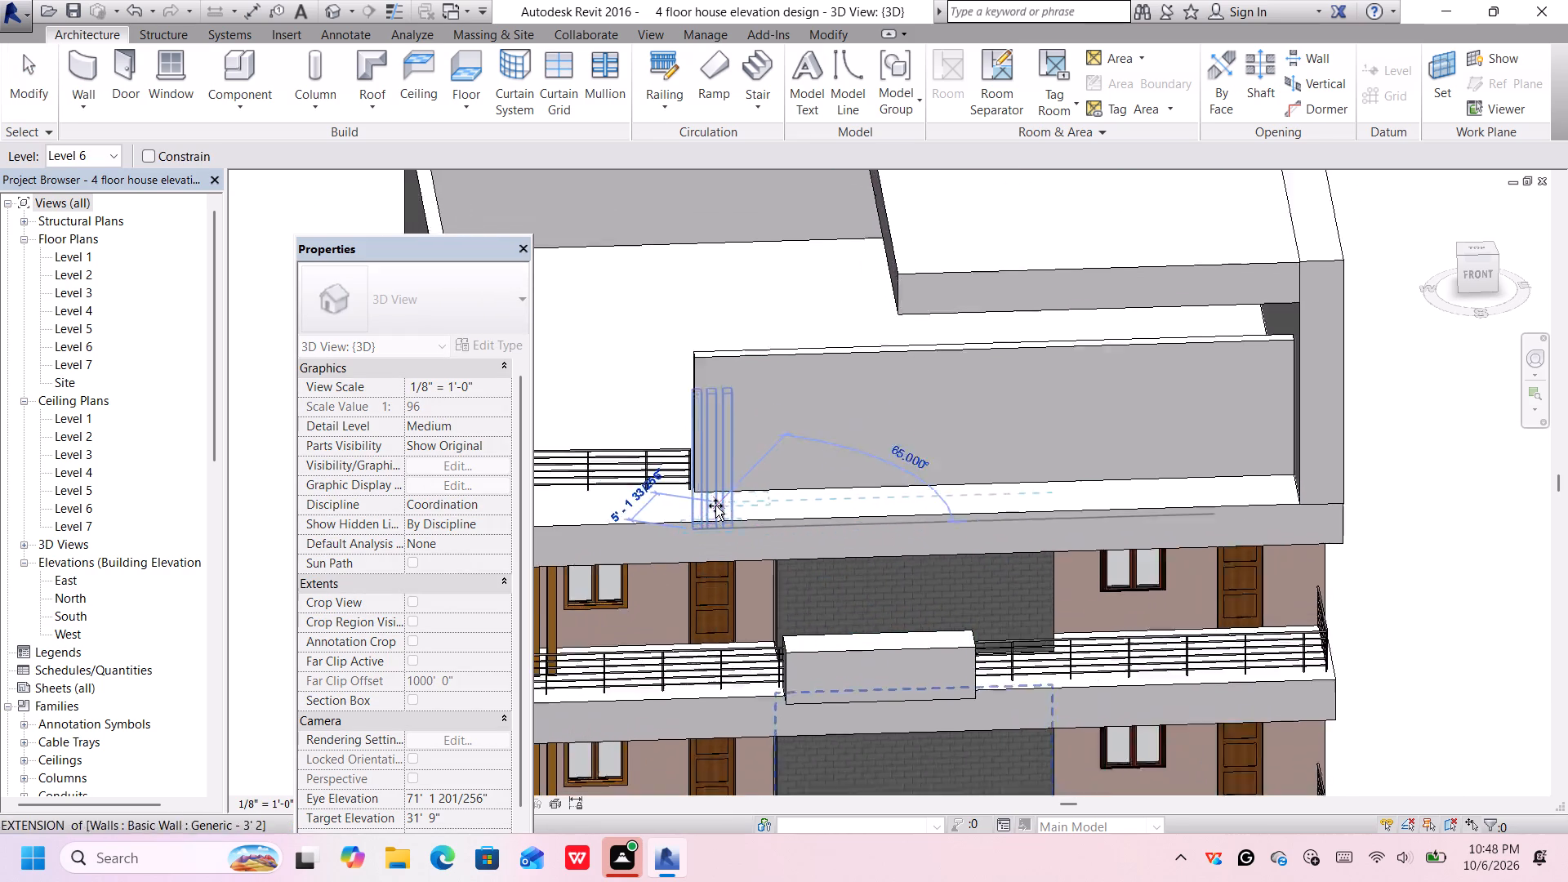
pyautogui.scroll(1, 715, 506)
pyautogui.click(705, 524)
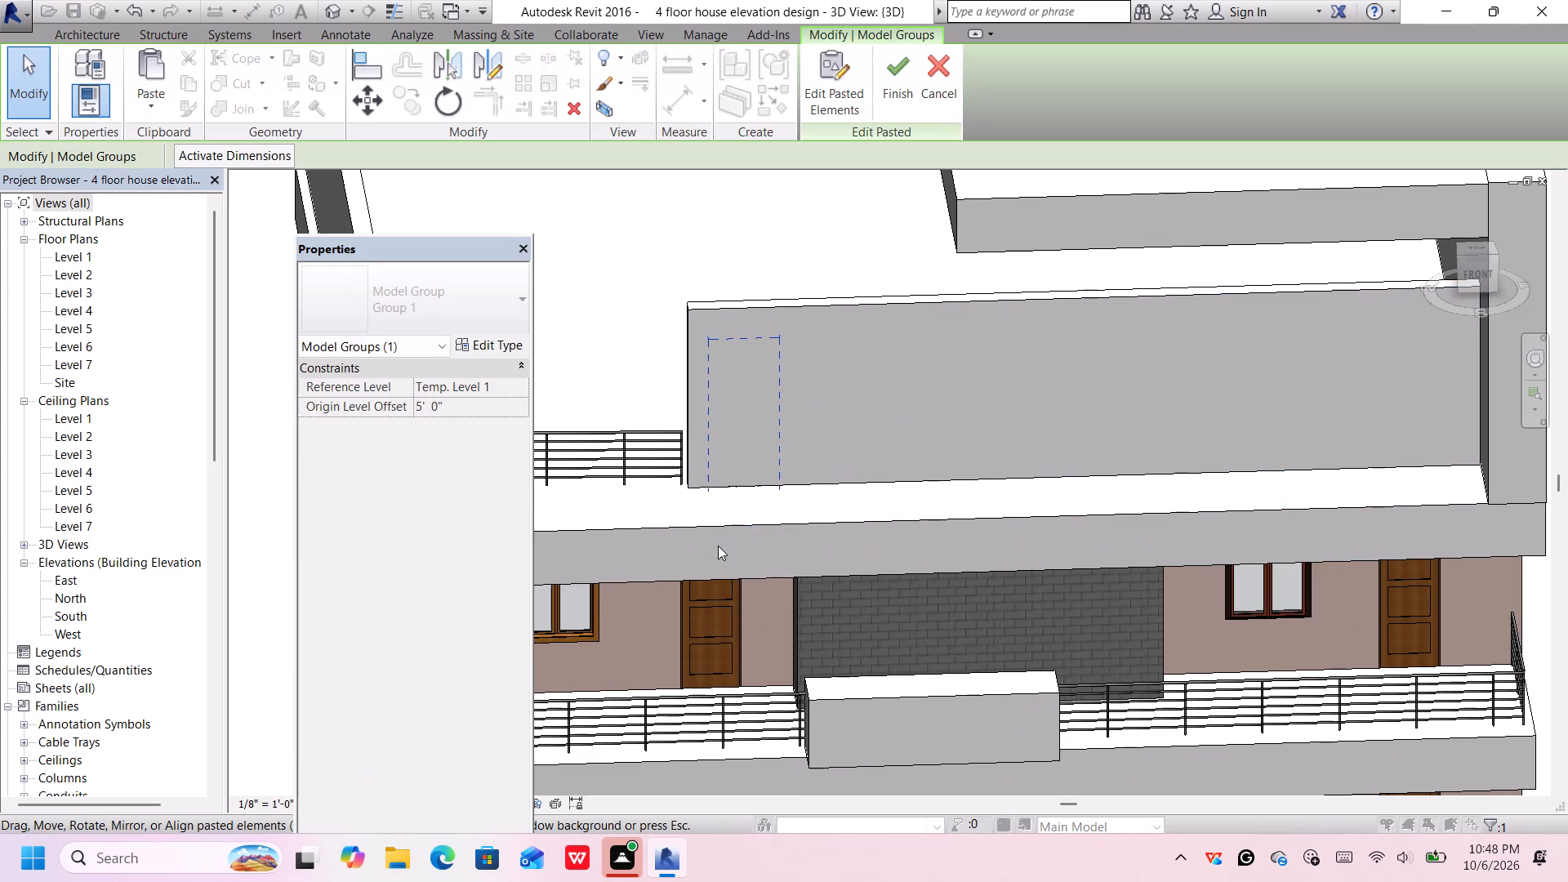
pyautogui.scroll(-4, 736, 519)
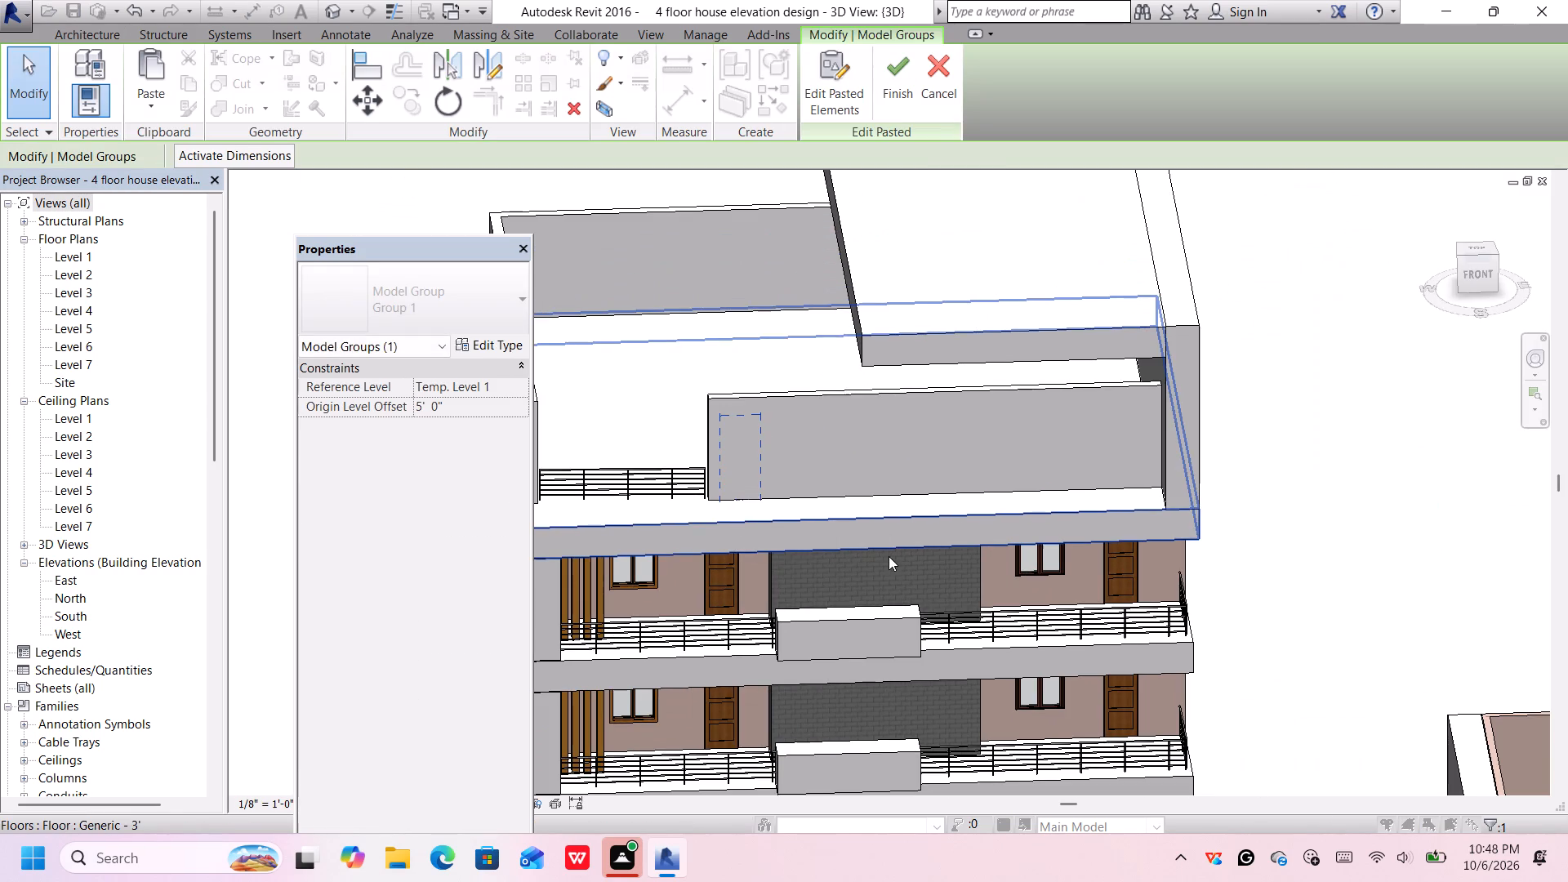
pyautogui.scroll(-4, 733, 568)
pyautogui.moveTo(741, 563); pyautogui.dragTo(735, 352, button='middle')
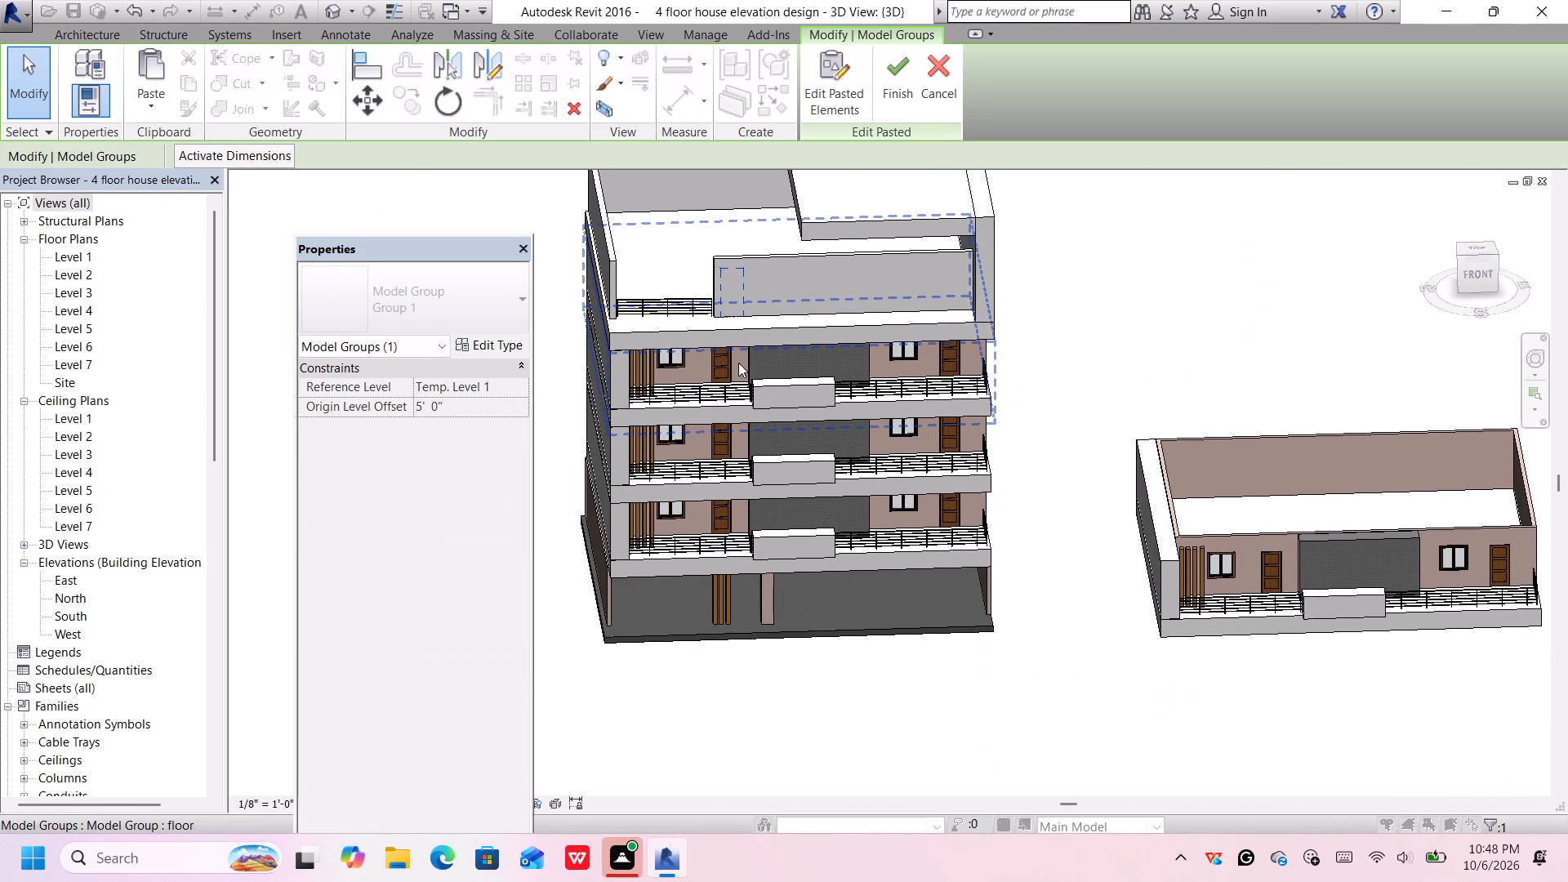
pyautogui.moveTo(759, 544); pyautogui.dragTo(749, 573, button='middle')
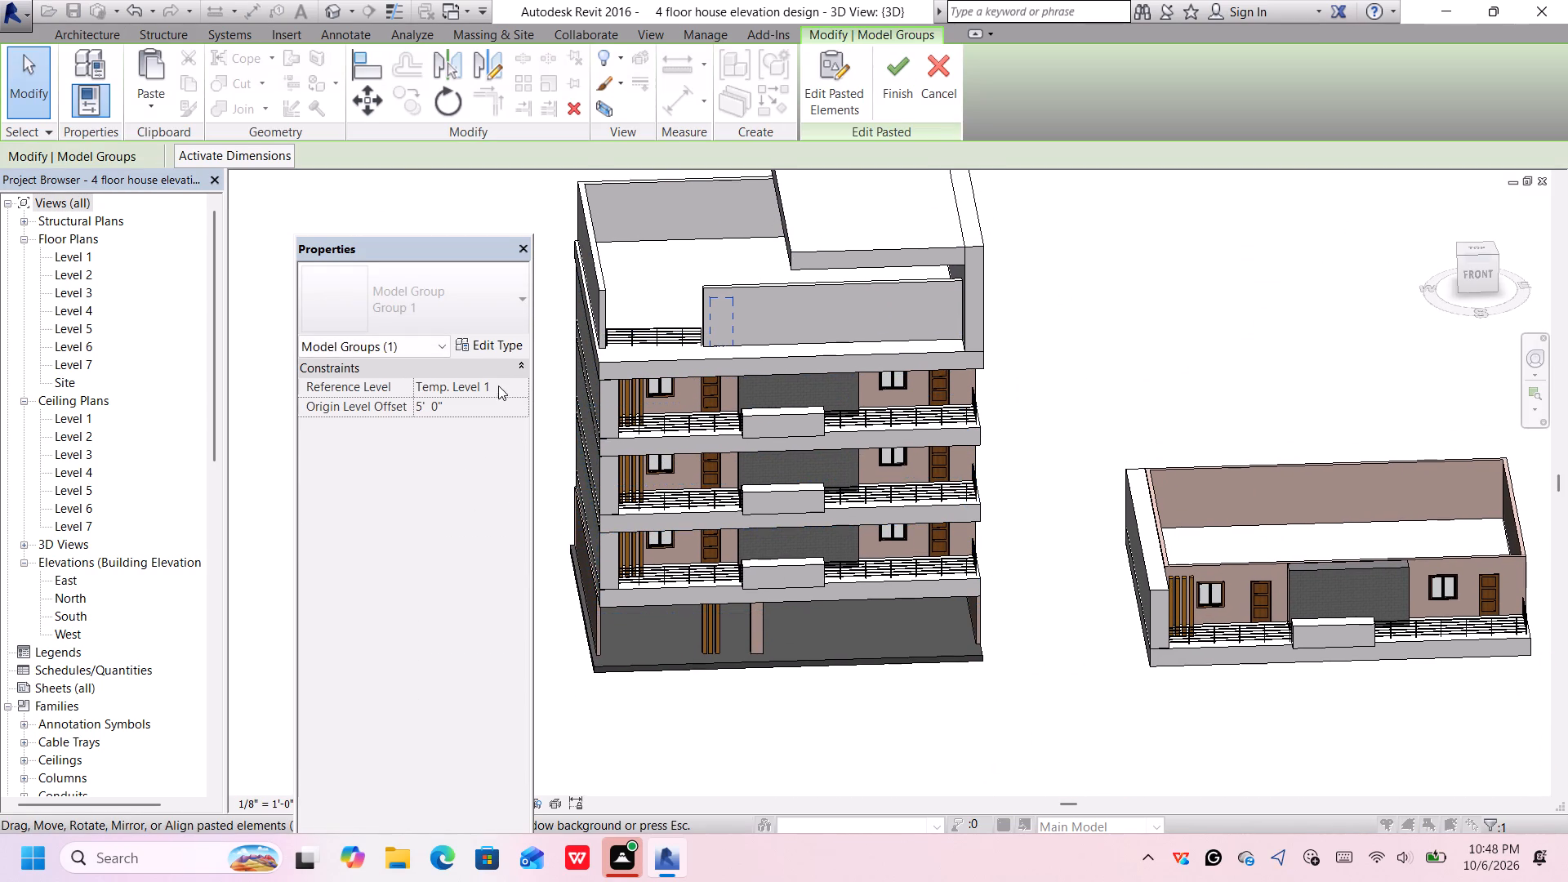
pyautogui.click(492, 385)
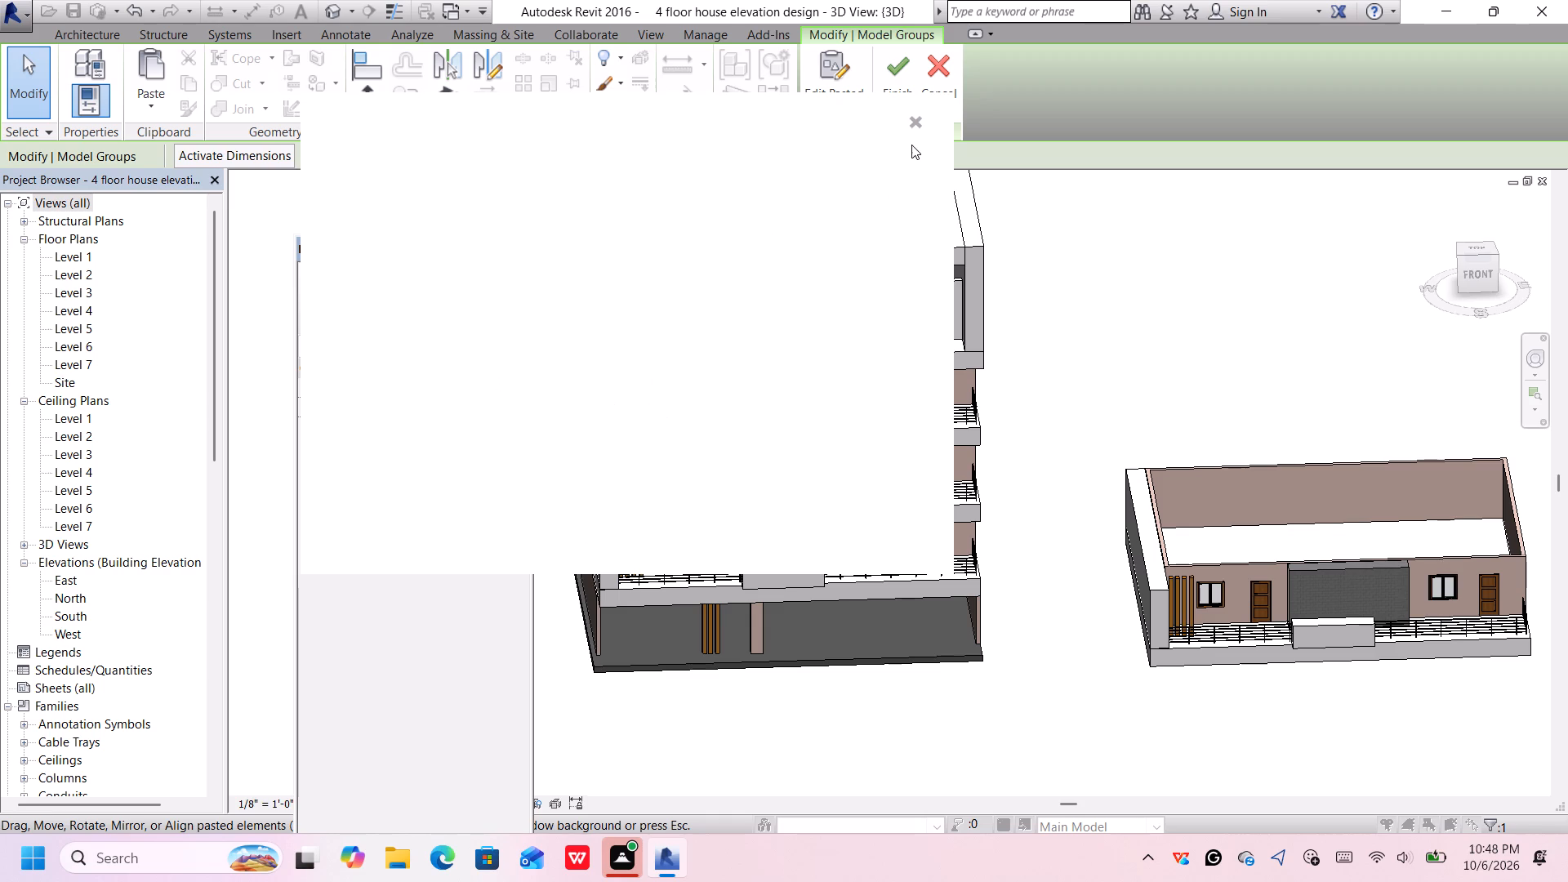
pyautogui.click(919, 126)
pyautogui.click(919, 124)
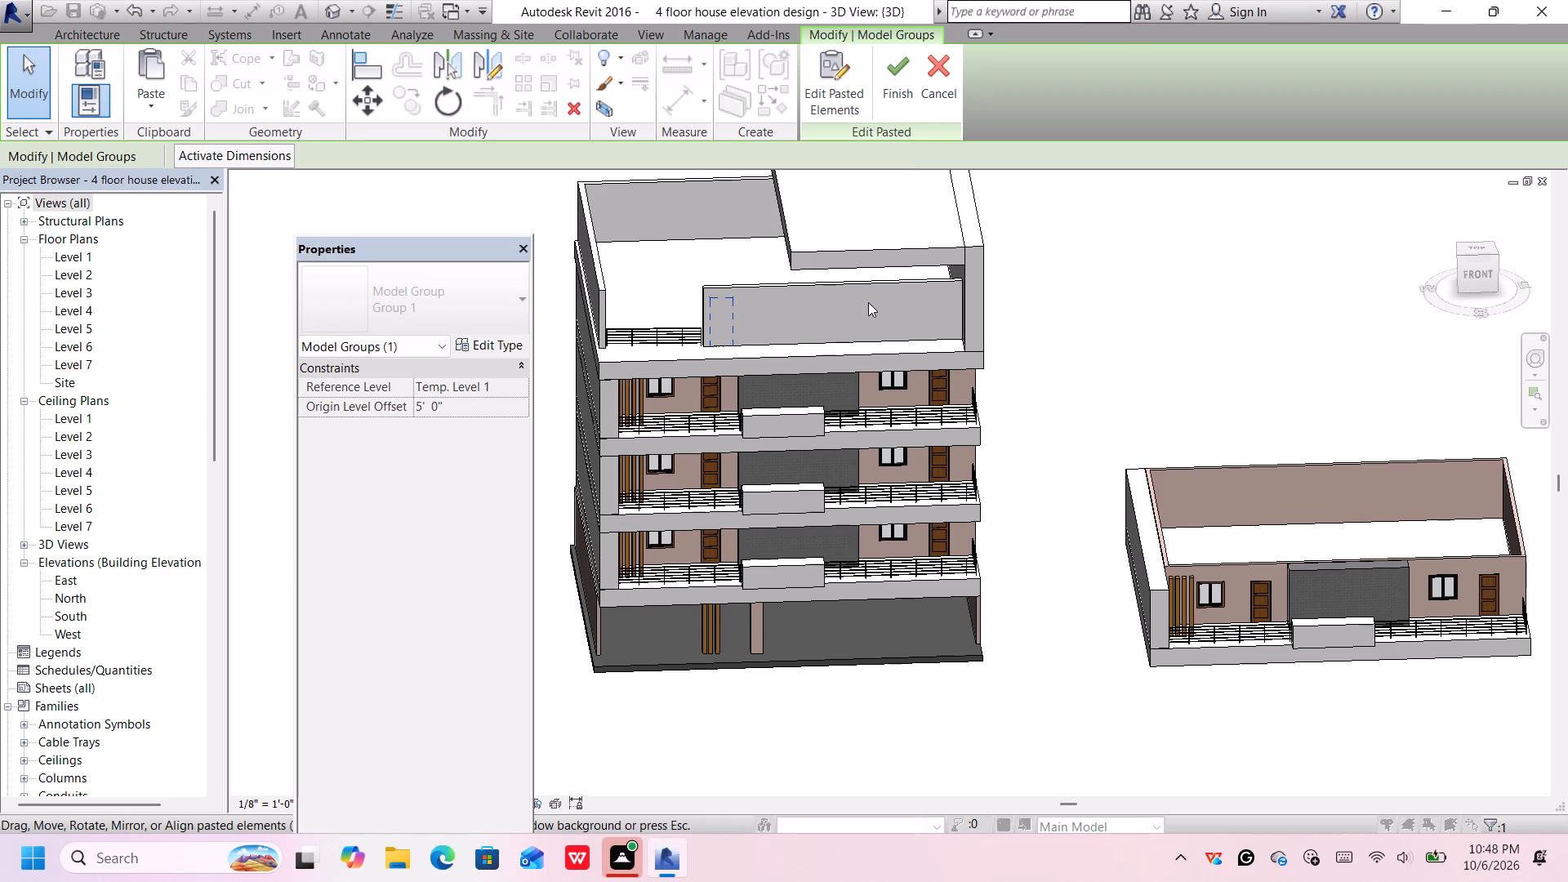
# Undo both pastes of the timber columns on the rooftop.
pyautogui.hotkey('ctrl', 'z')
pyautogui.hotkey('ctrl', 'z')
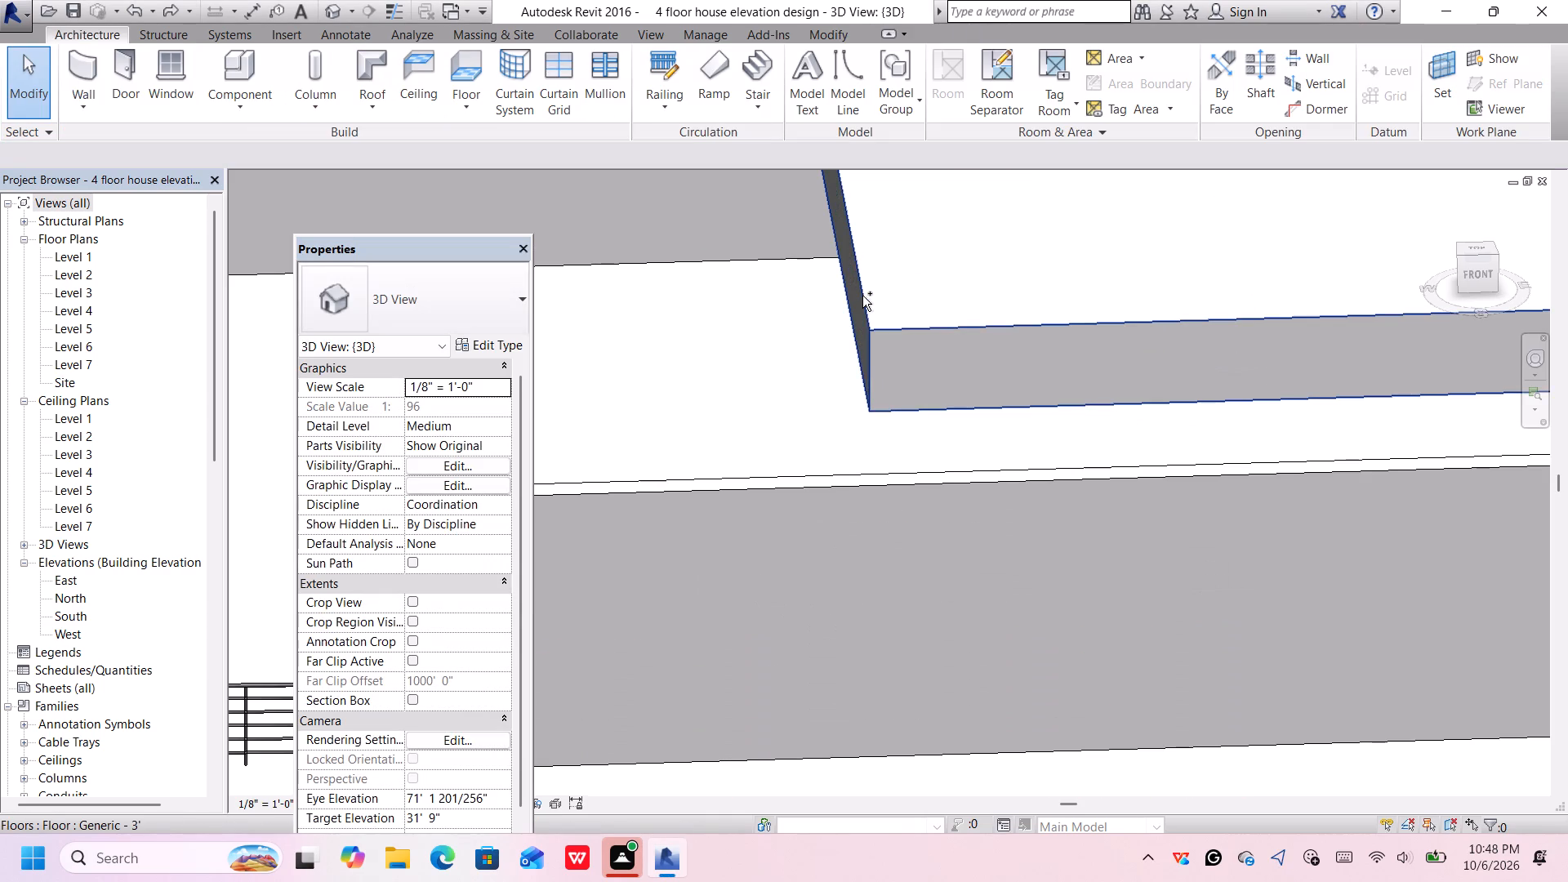
# Undo the last small downward move of the roof slab.
pyautogui.hotkey('ctrl', 'z')
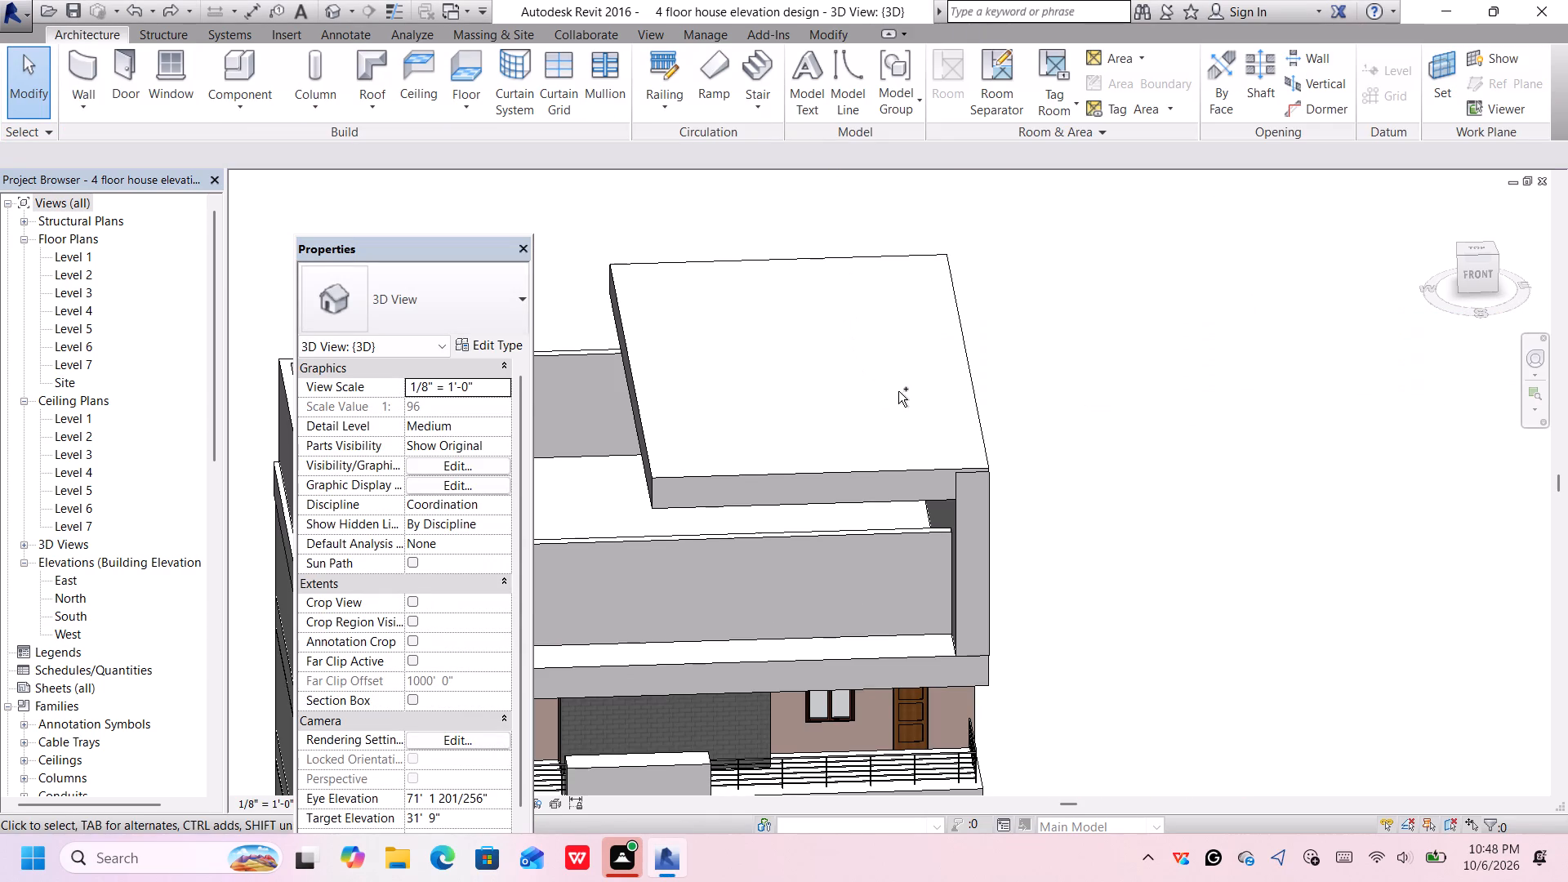
# Close the Properties palette and examine the building's rooftop slab, front facade and side from above and below.
pyautogui.keyDown('ctrl'); pyautogui.scroll(-6, 934, 387); pyautogui.keyUp('ctrl')
pyautogui.press('Escape')
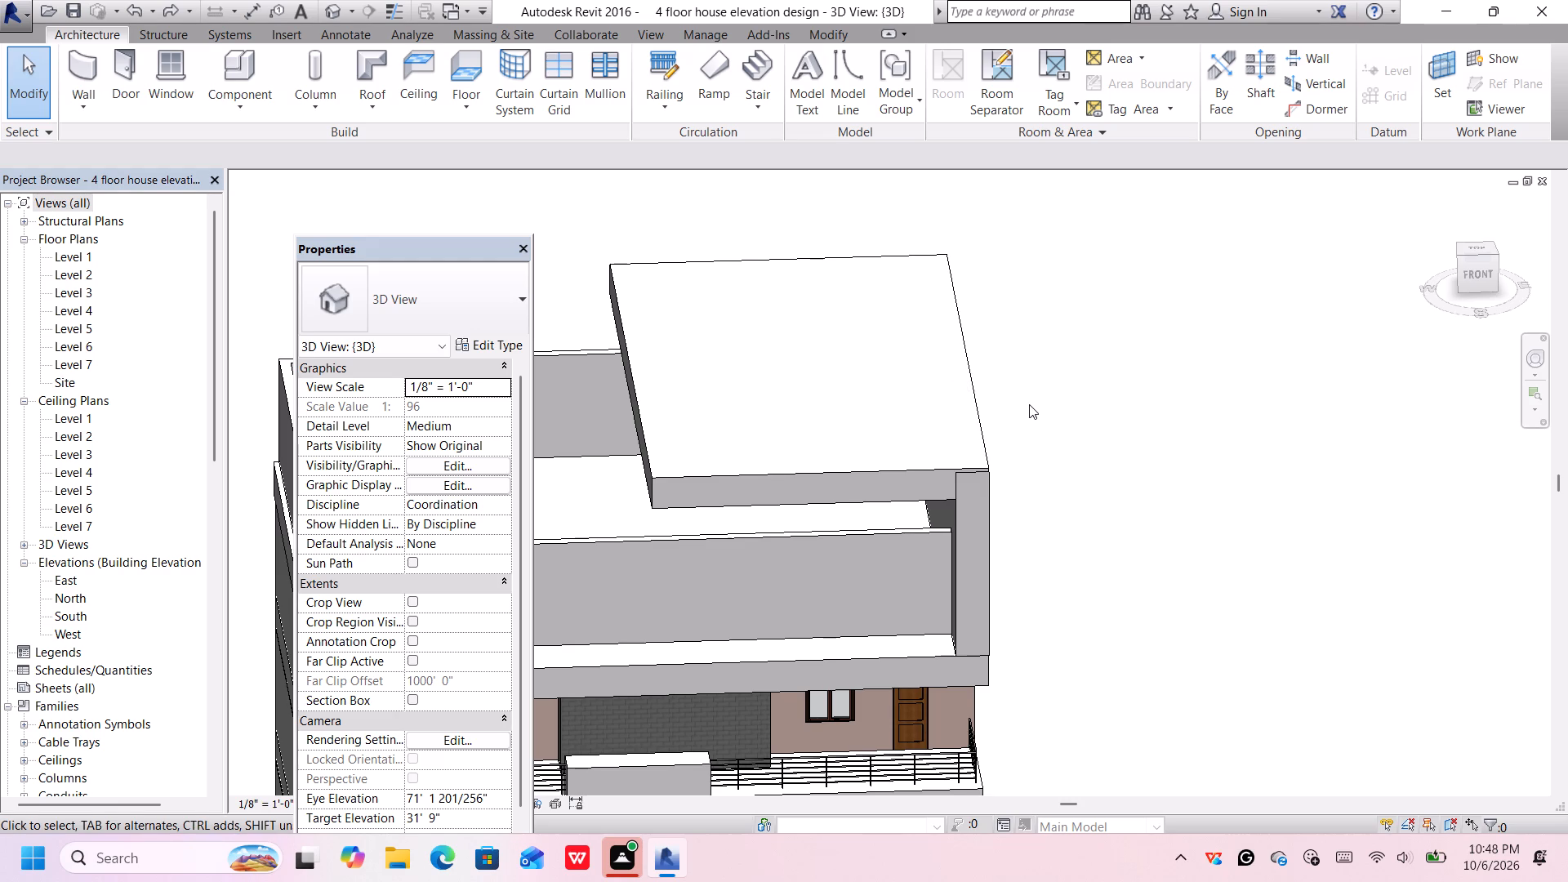
pyautogui.scroll(-4, 1022, 422)
pyautogui.moveTo(1030, 439); pyautogui.dragTo(1000, 307, button='middle')
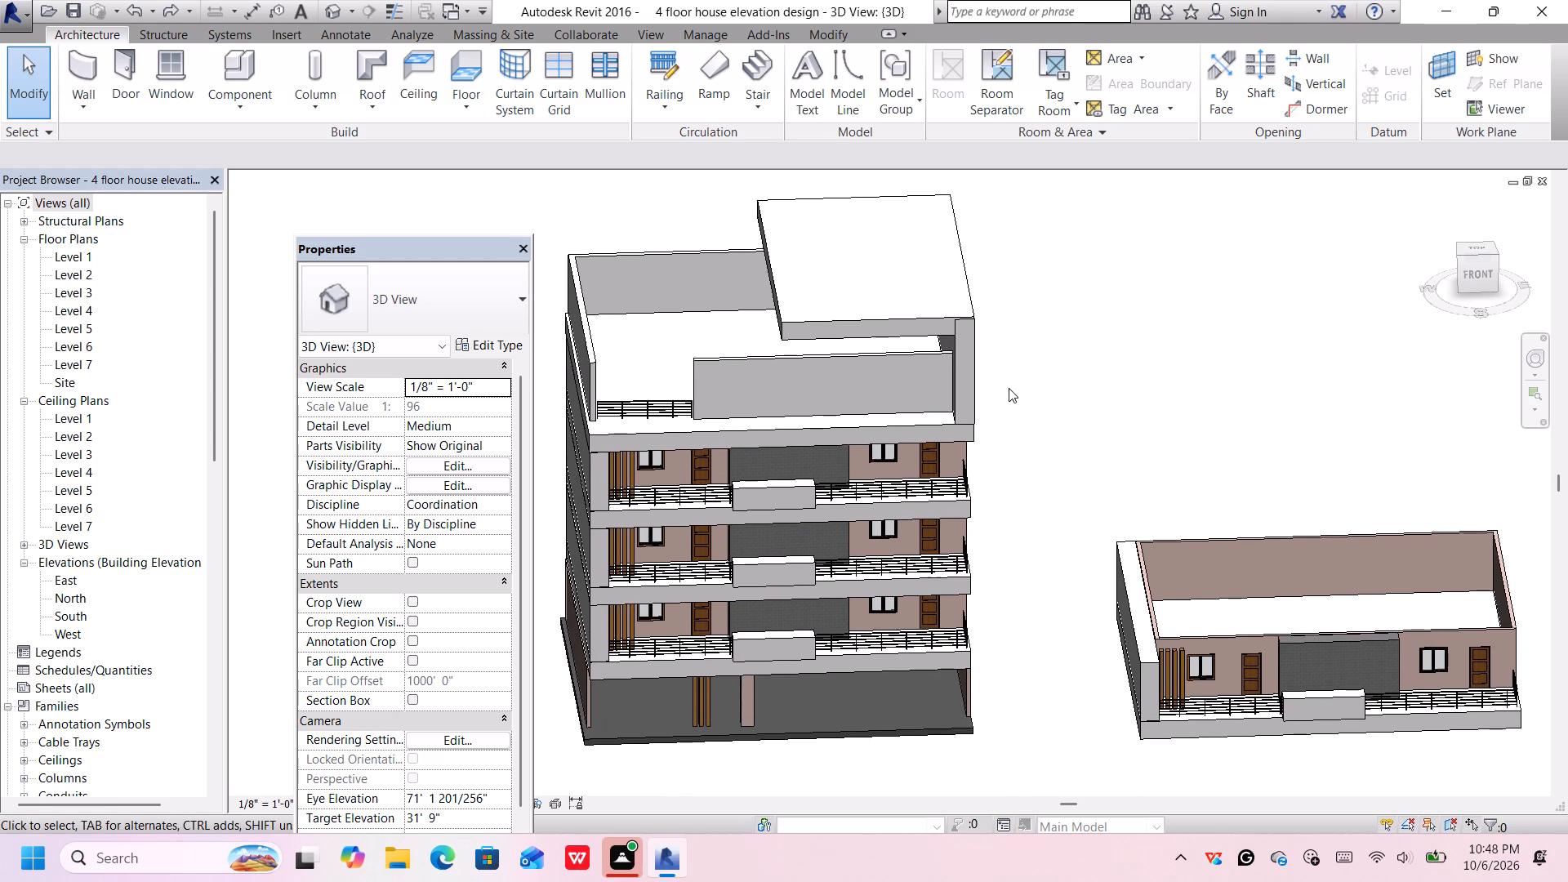
pyautogui.scroll(4, 969, 339)
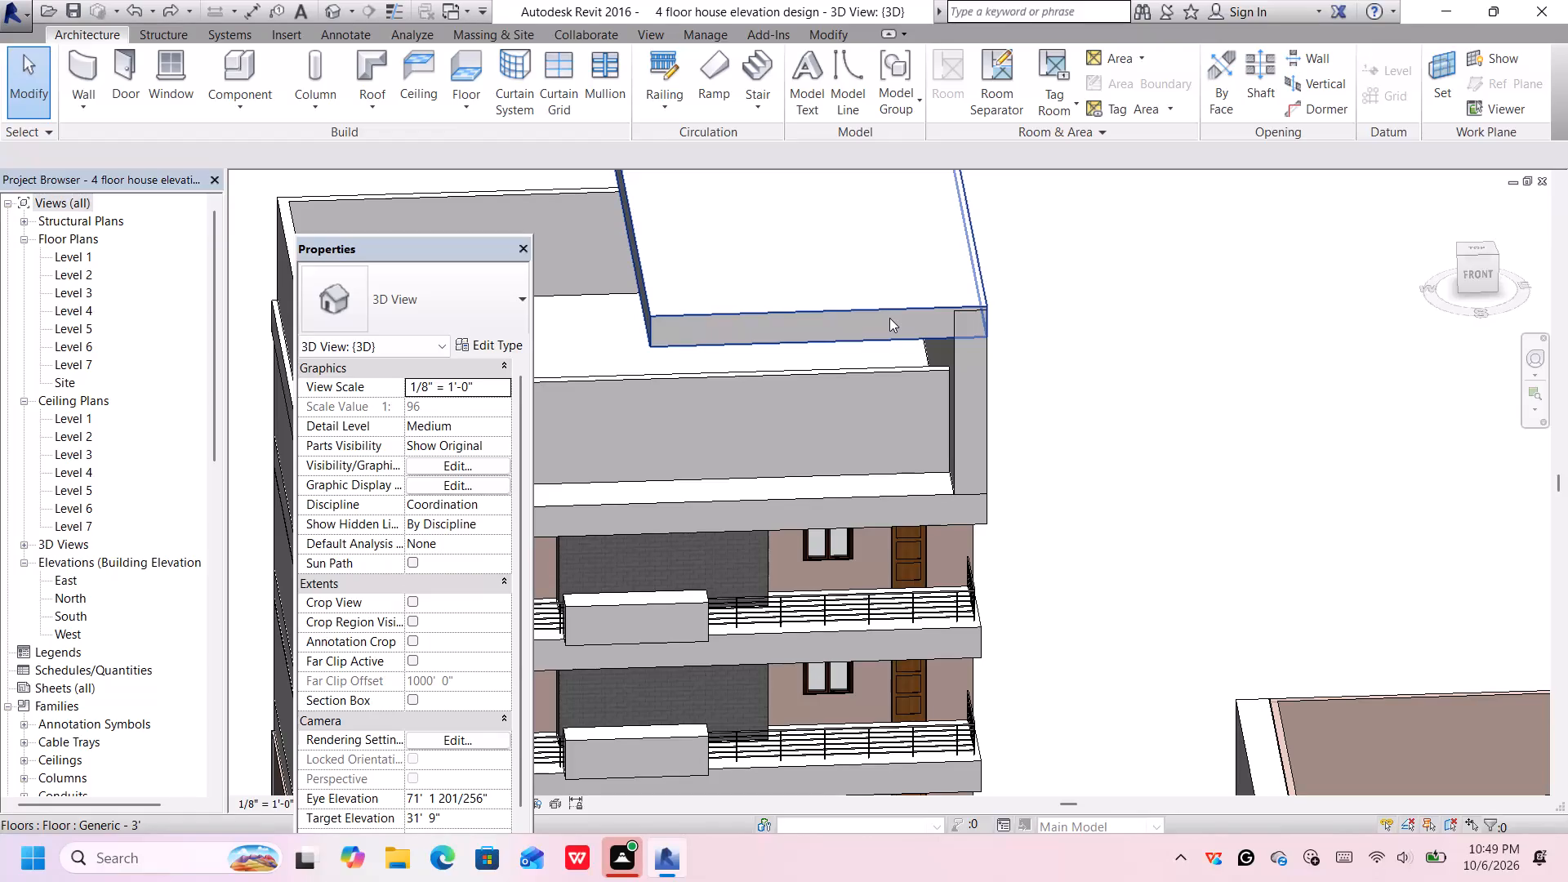
pyautogui.scroll(-3, 958, 288)
pyautogui.moveTo(976, 394); pyautogui.dragTo(1022, 297, button='middle')
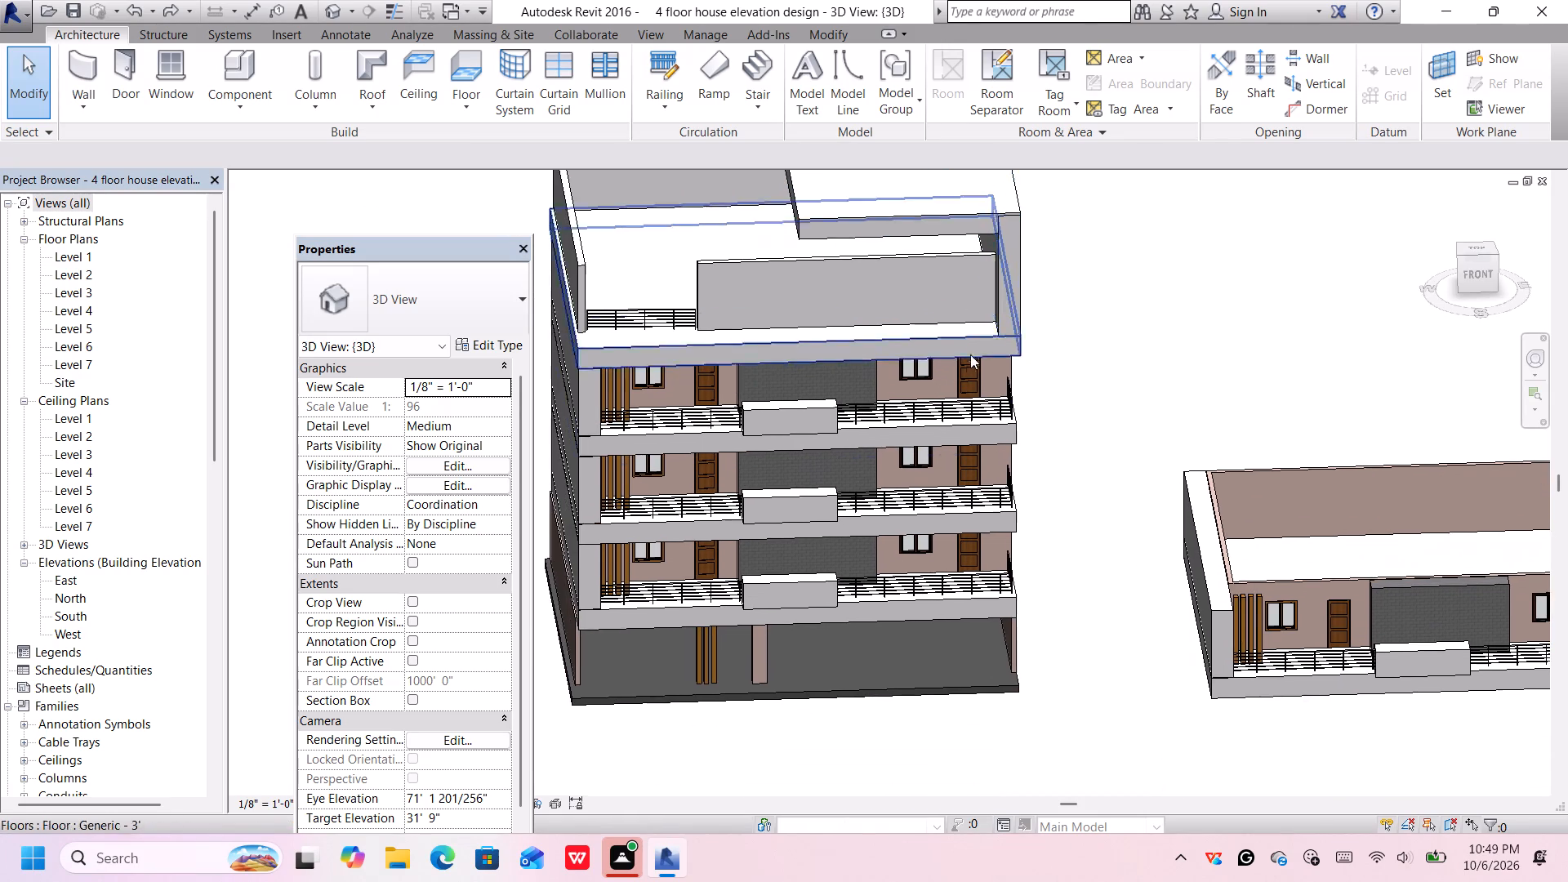
pyautogui.scroll(-1, 949, 387)
pyautogui.click(522, 247)
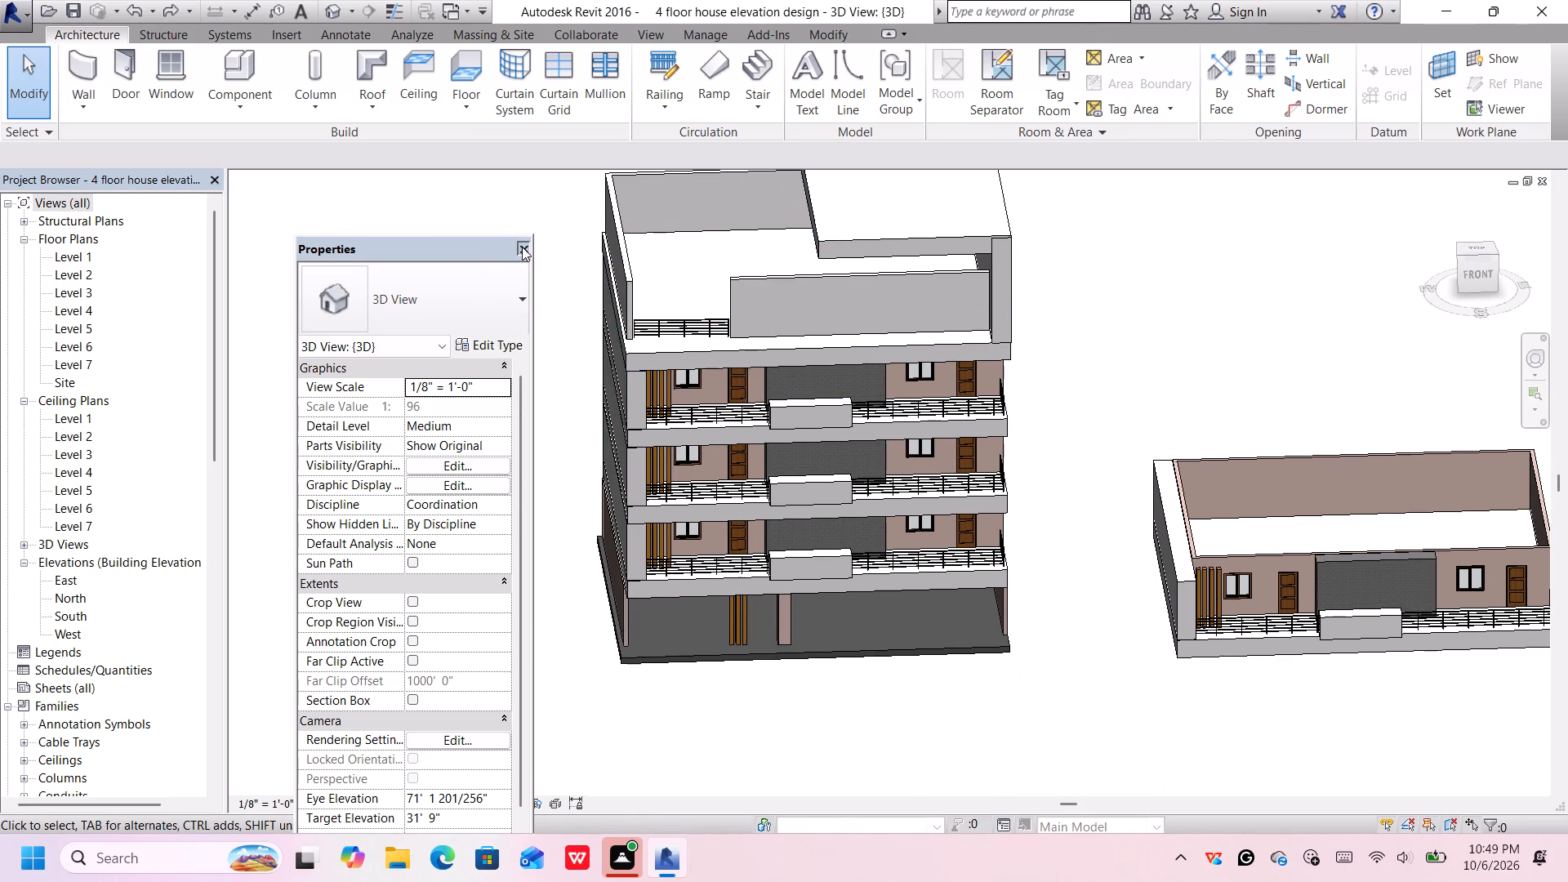
pyautogui.moveTo(917, 419); pyautogui.dragTo(880, 560, button='middle')
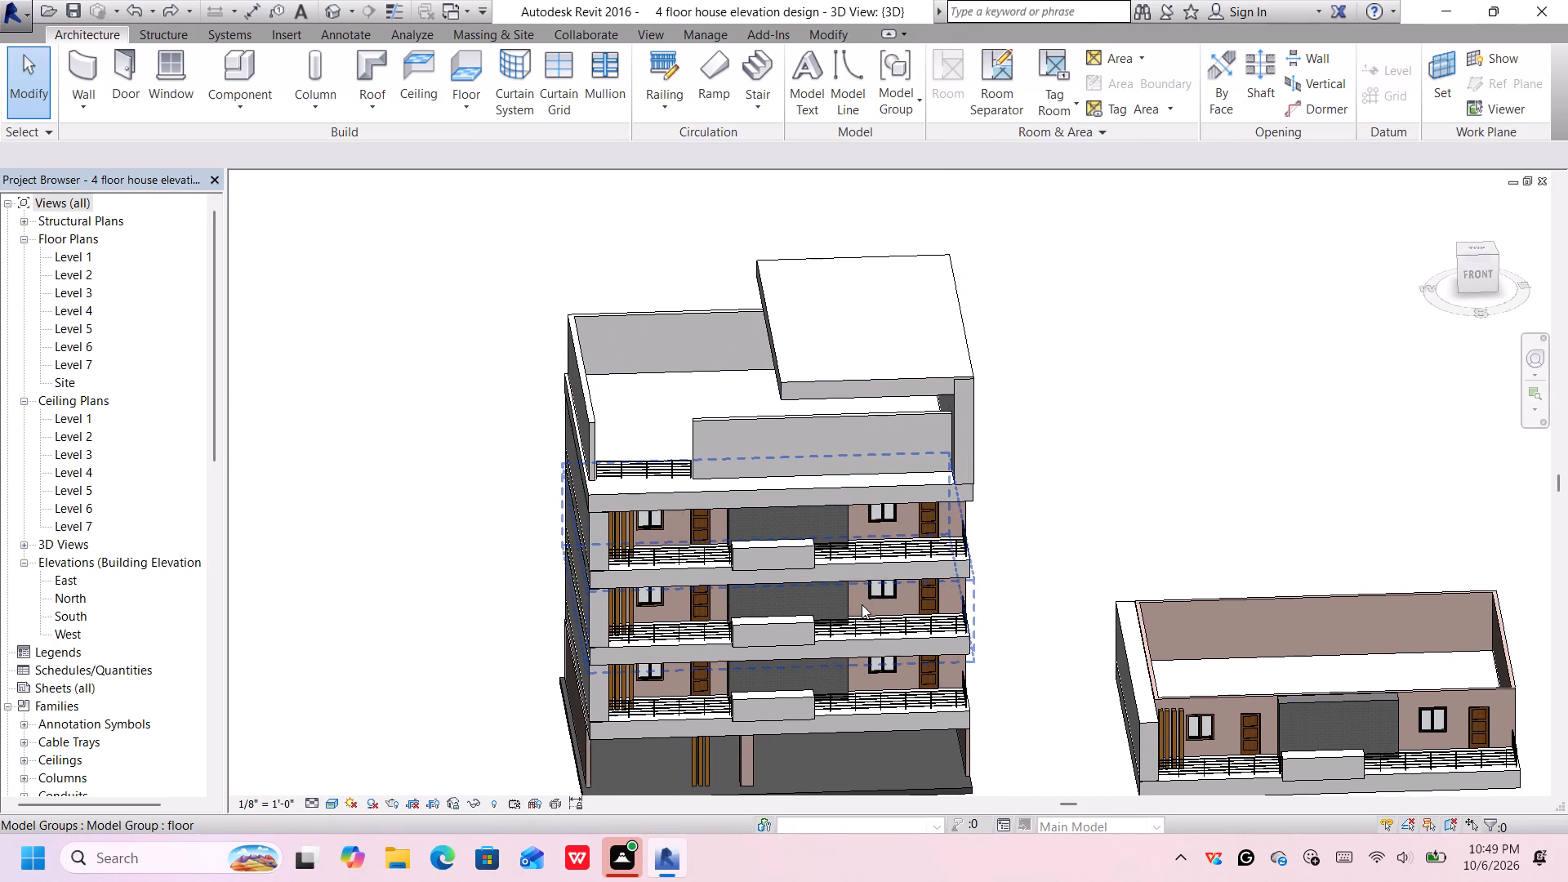
pyautogui.keyDown('shift'); pyautogui.moveTo(865, 606); pyautogui.dragTo(847, 351, button='middle'); pyautogui.keyUp('shift')
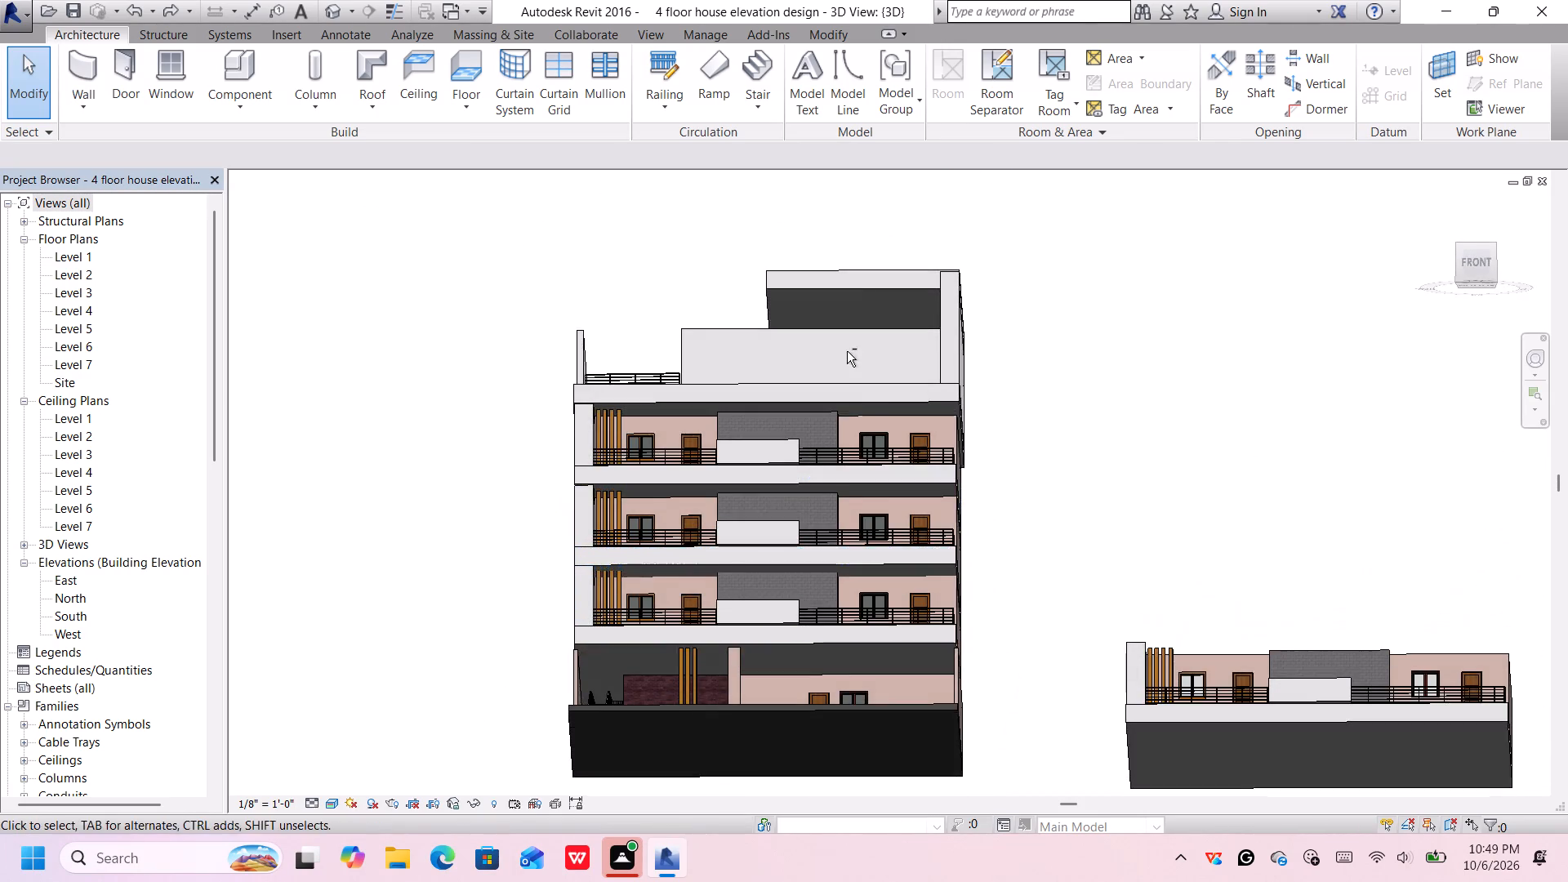
pyautogui.keyDown('shift'); pyautogui.moveTo(849, 369); pyautogui.dragTo(848, 480, button='middle'); pyautogui.keyUp('shift')
pyautogui.moveTo(841, 501); pyautogui.dragTo(892, 372, button='middle')
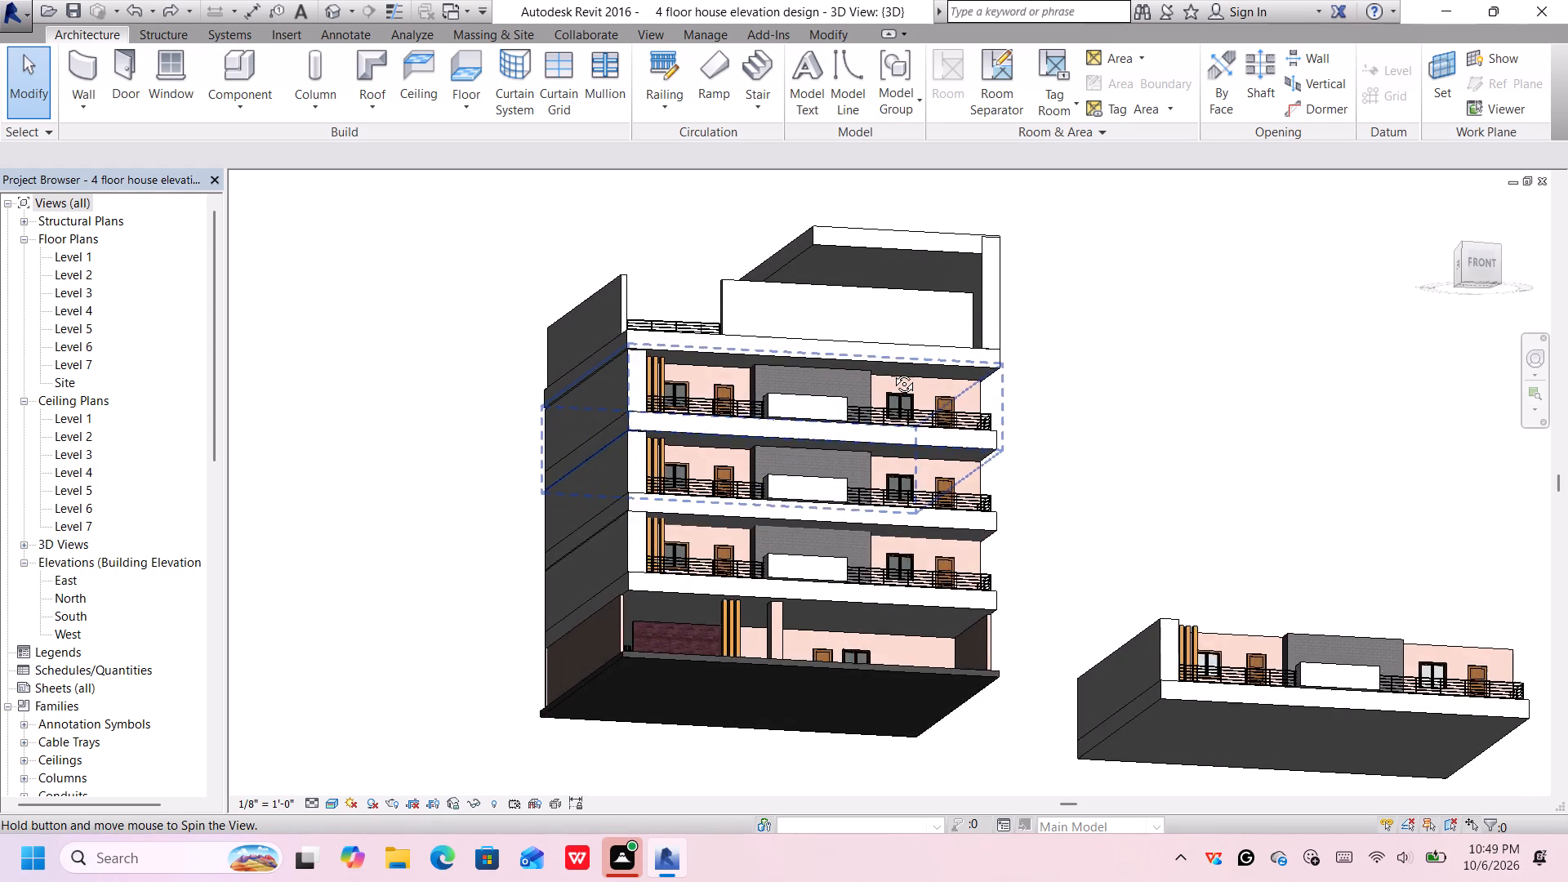
pyautogui.moveTo(892, 372); pyautogui.dragTo(904, 426, button='middle')
# Delete the spare single-storey floor model group standing beside the four-floor building.
pyautogui.scroll(-4, 903, 497)
pyautogui.moveTo(943, 500); pyautogui.dragTo(774, 458, button='middle')
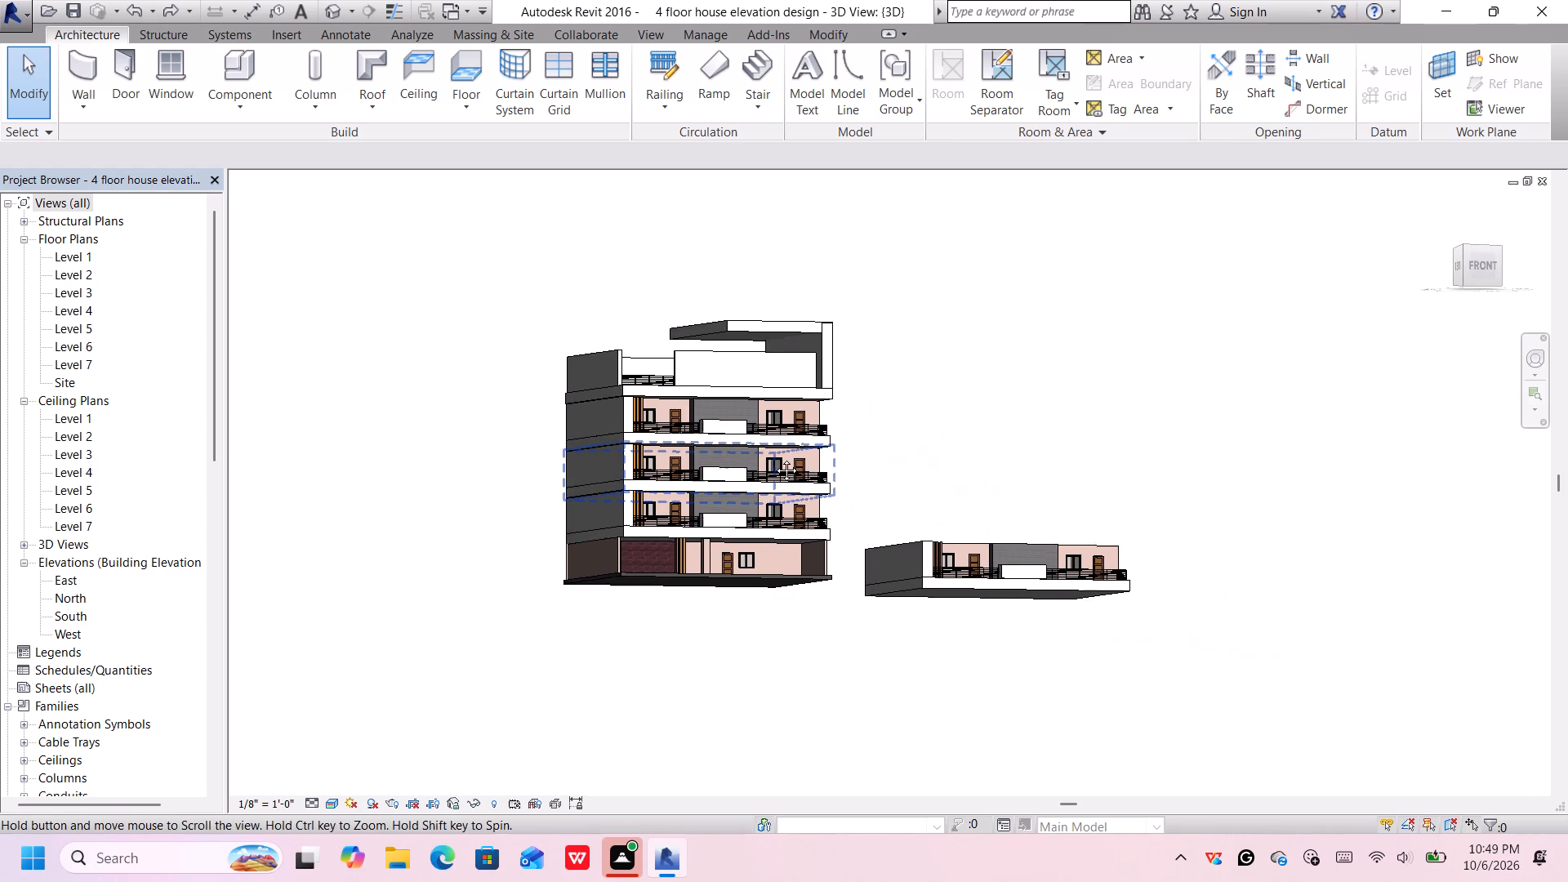
pyautogui.moveTo(774, 458); pyautogui.dragTo(733, 466, button='middle')
pyautogui.click(1082, 464)
pyautogui.moveTo(1094, 508); pyautogui.dragTo(841, 638)
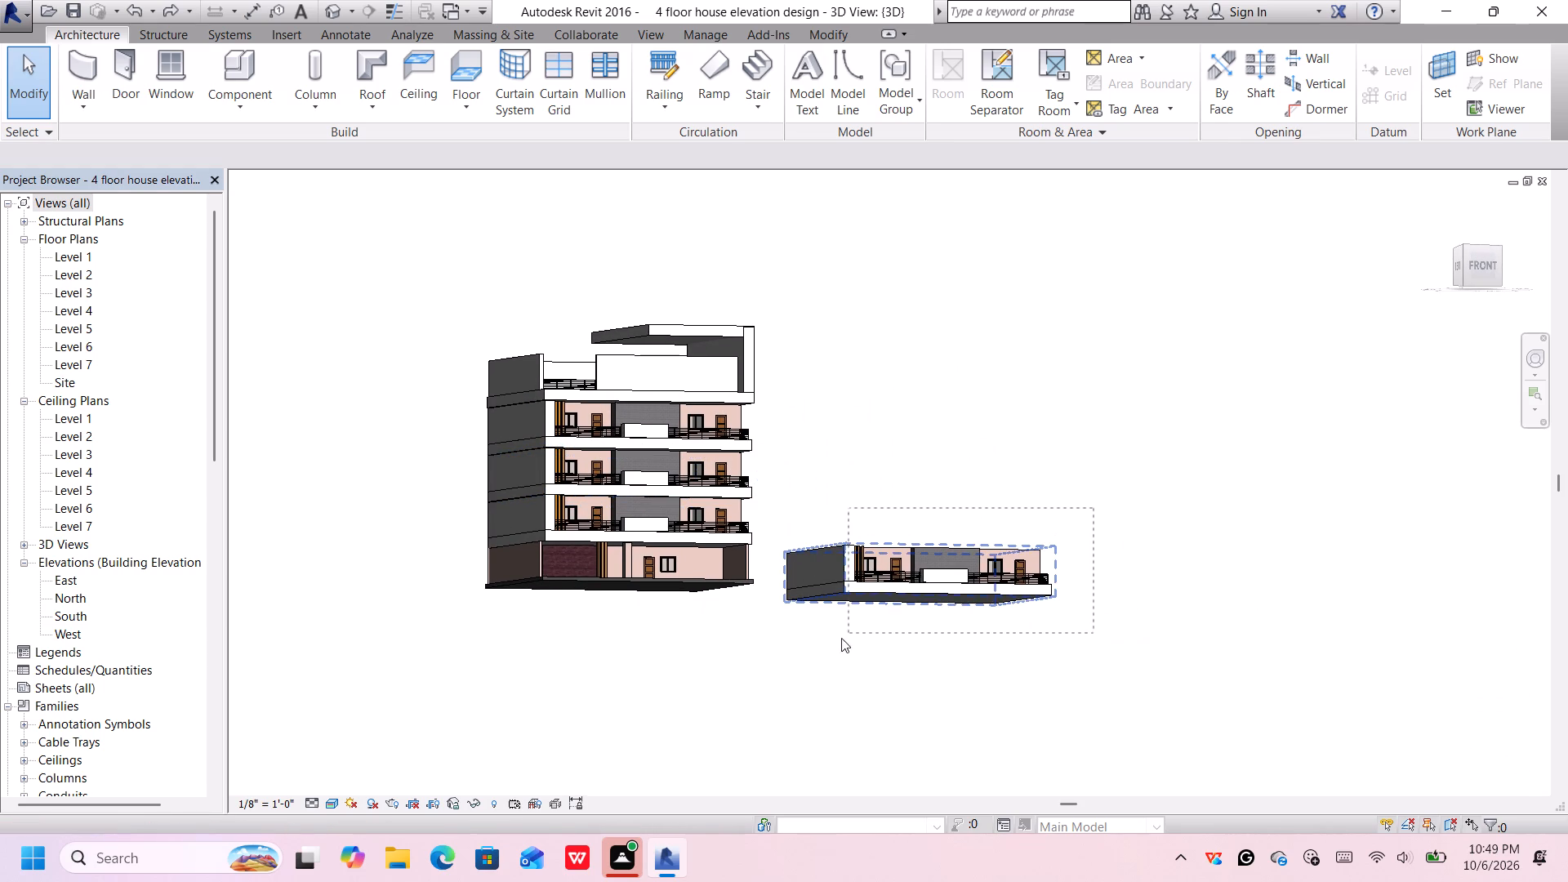
pyautogui.moveTo(841, 638); pyautogui.dragTo(780, 663)
pyautogui.press('Delete')
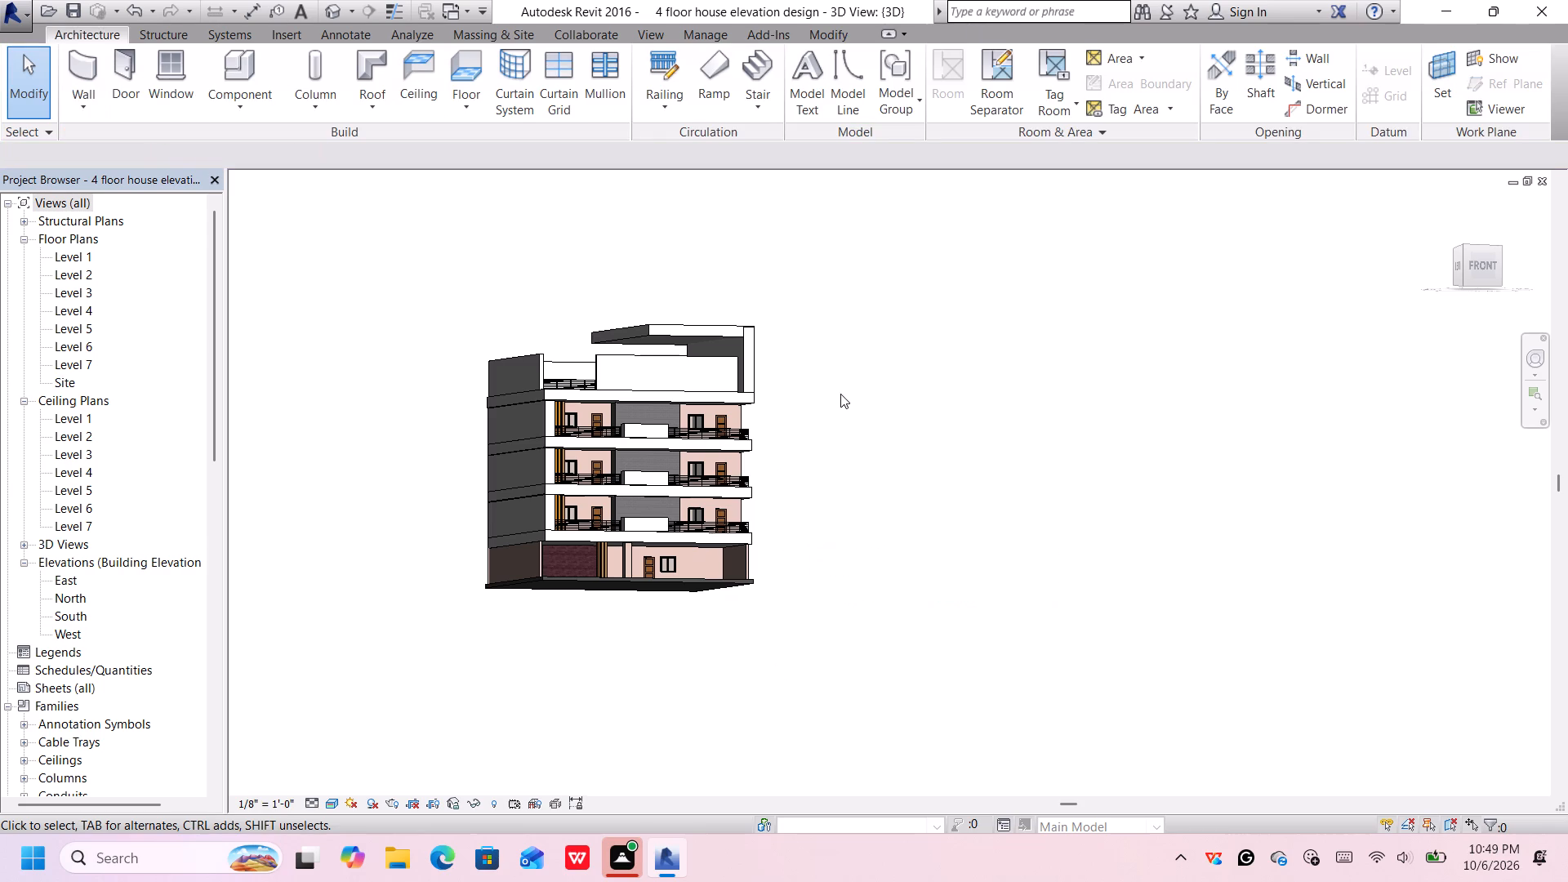
# Minimise Revit and switch to the Fuji window for the 4 floor house elevation design task.
pyautogui.moveTo(834, 403); pyautogui.dragTo(864, 457, button='middle')
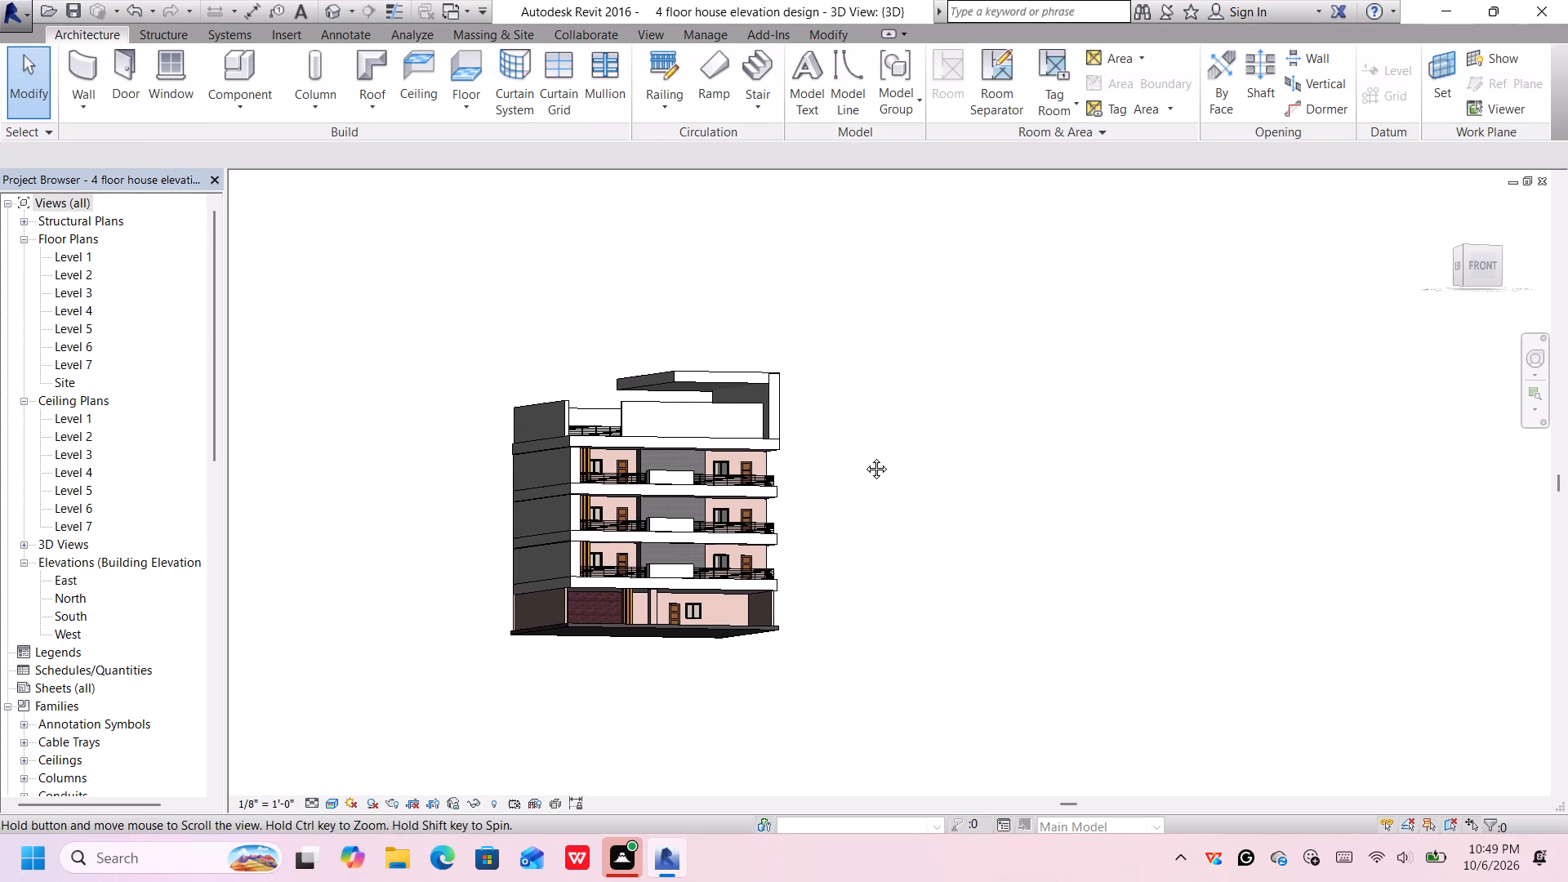
pyautogui.moveTo(864, 457); pyautogui.dragTo(866, 459, button='middle')
pyautogui.click(664, 875)
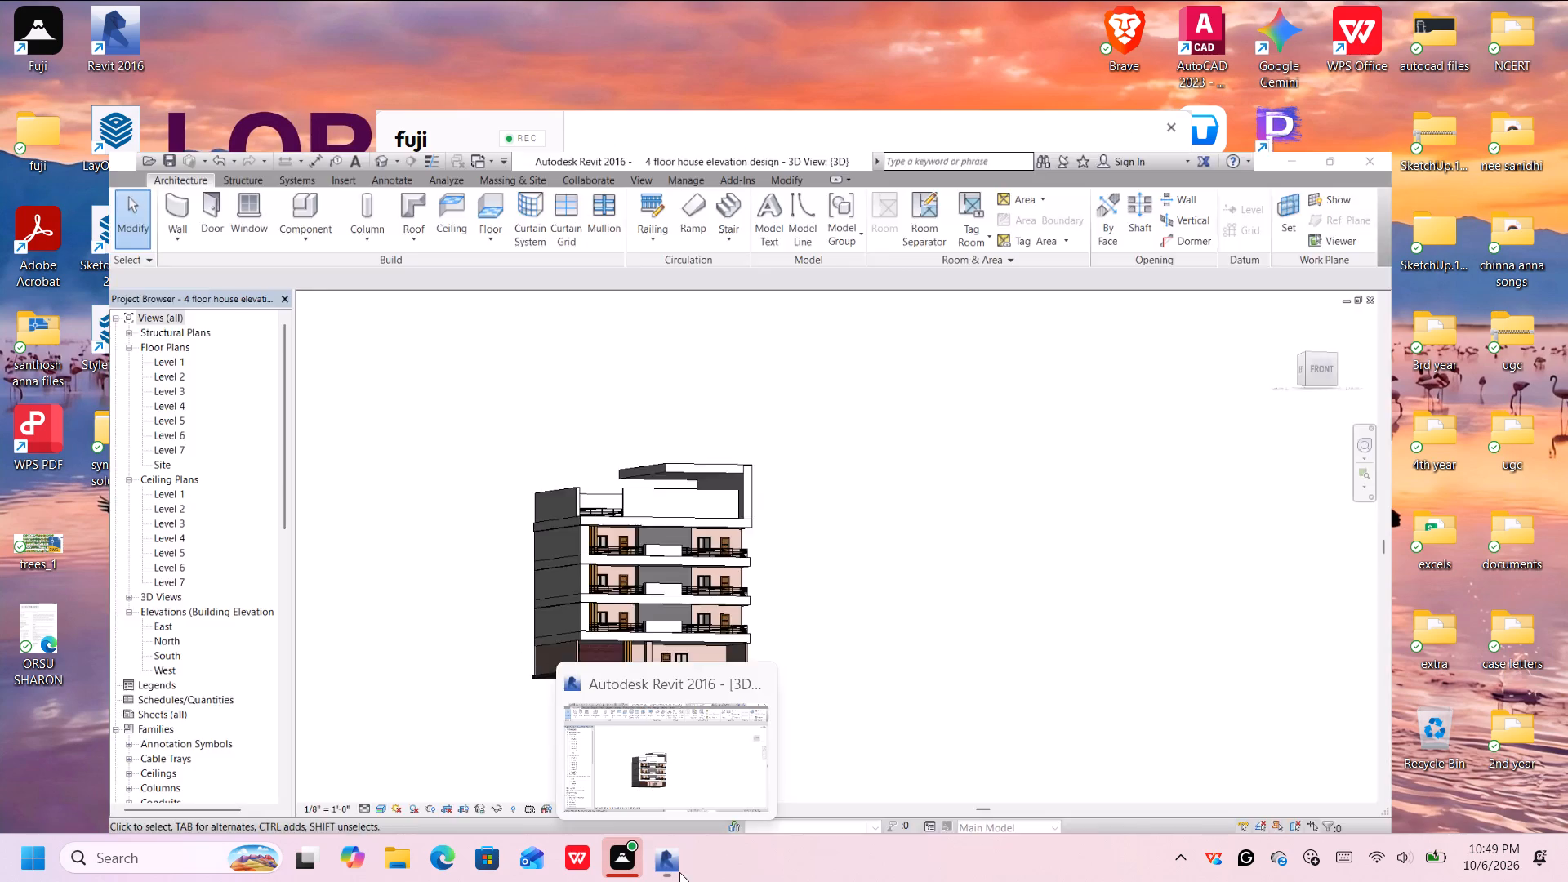
pyautogui.click(626, 868)
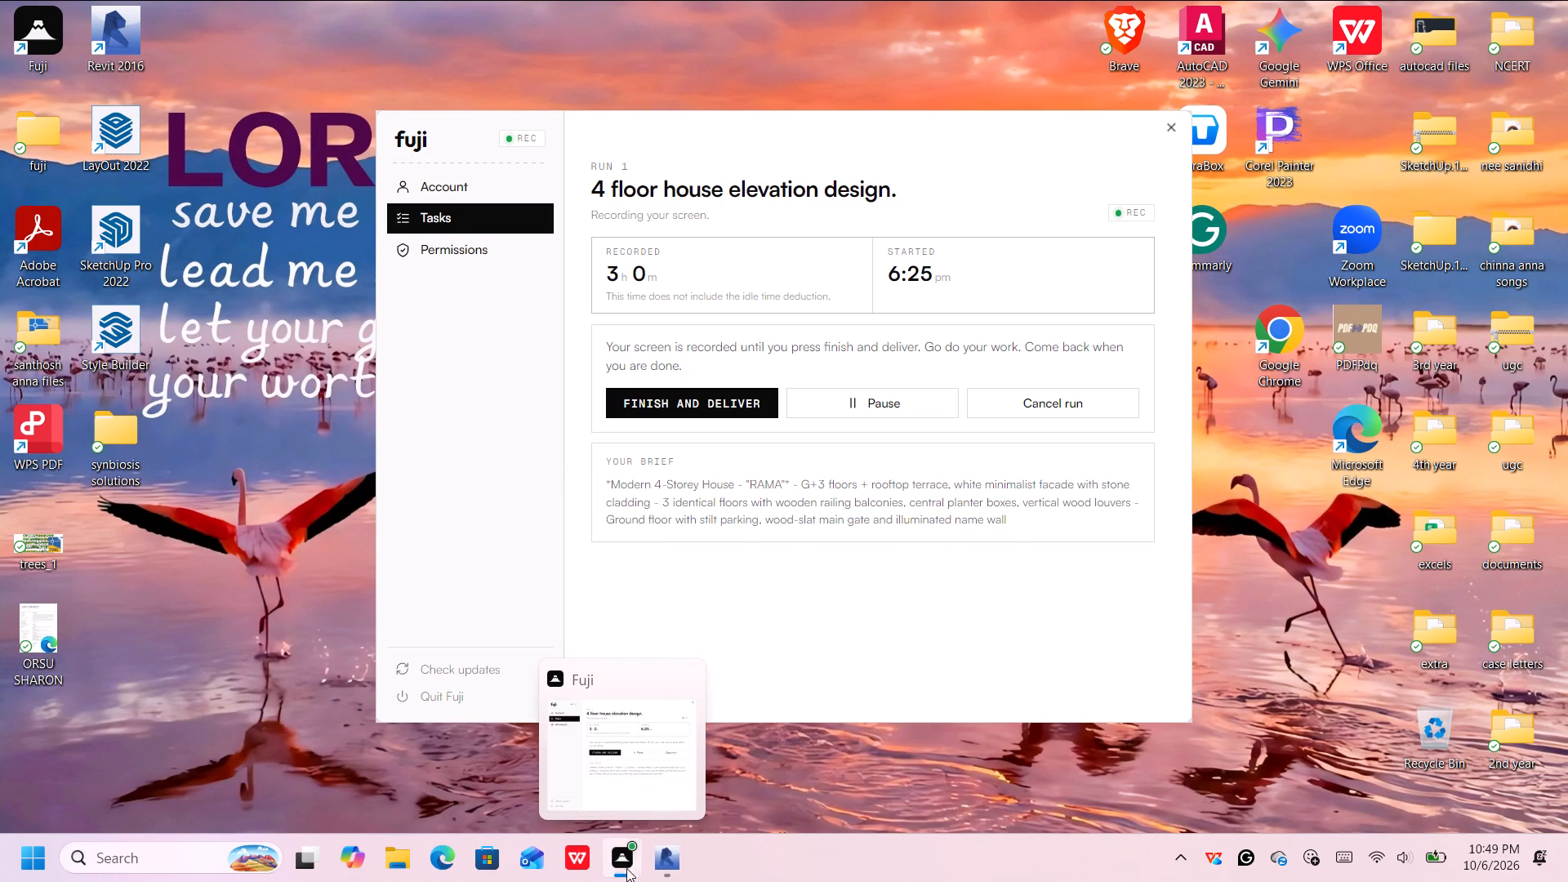
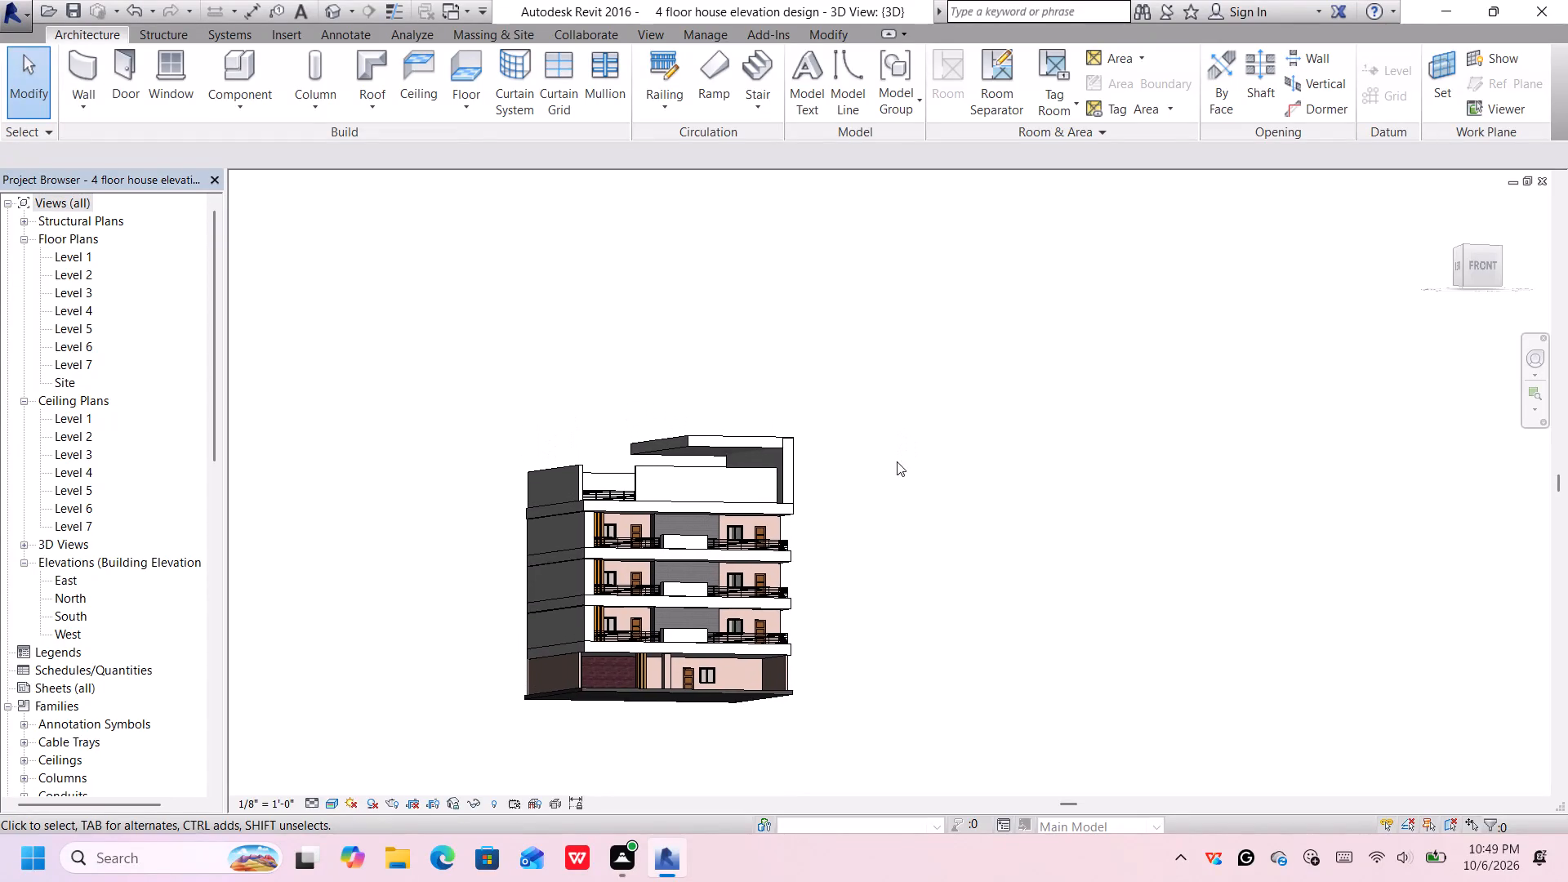
# Print the 3D view of the whole four-floor building, framed from above its front corner, with Microsoft Print to PDF.
pyautogui.moveTo(874, 505); pyautogui.dragTo(1029, 470, button='middle')
pyautogui.scroll(1, 991, 528)
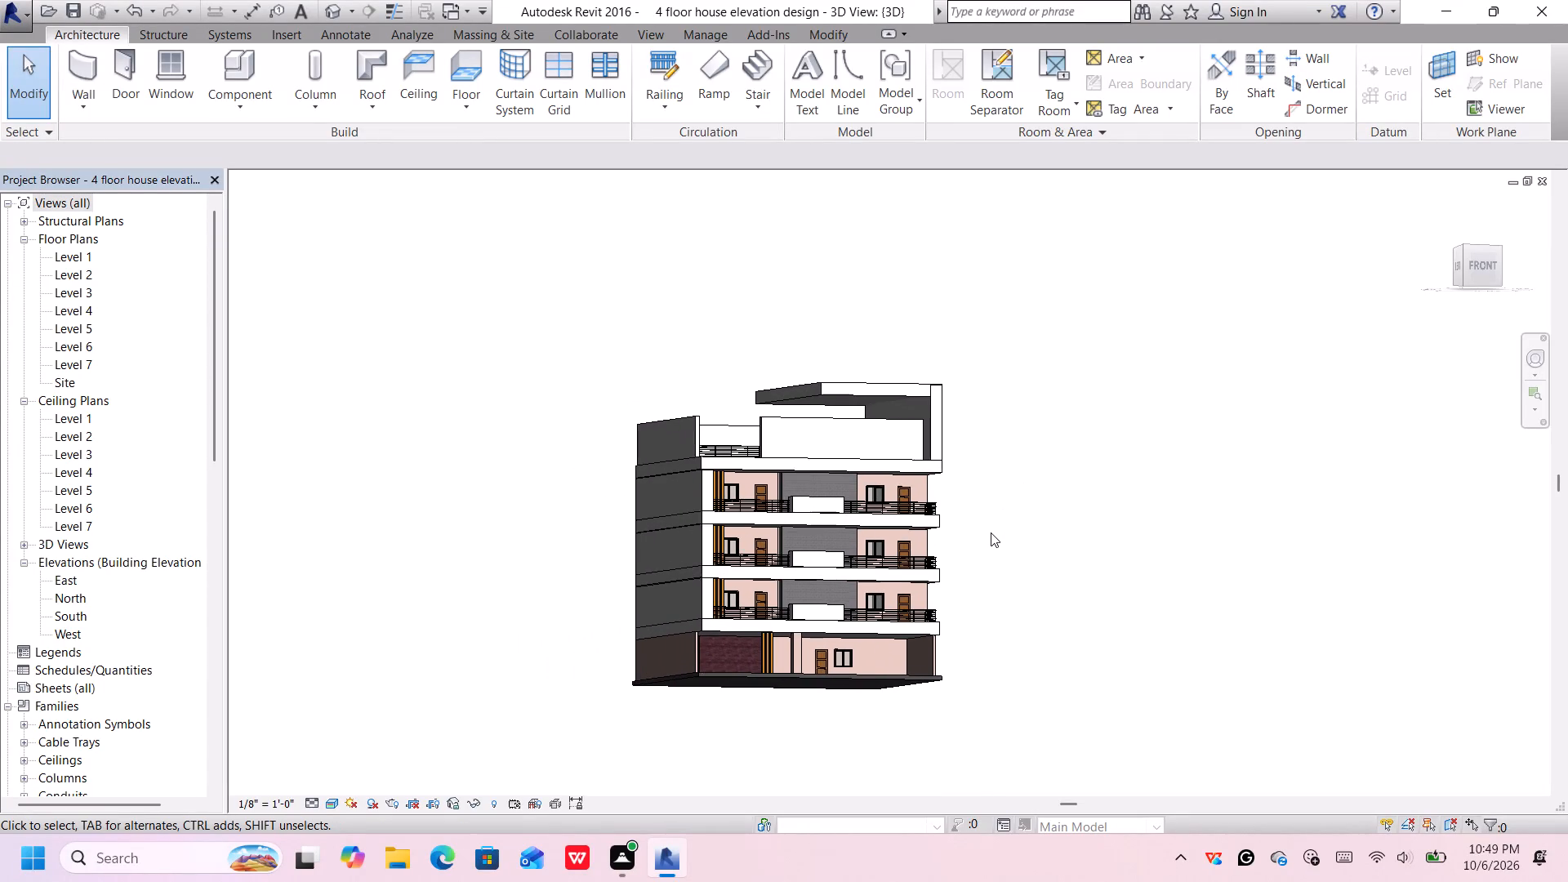
pyautogui.keyDown('shift'); pyautogui.moveTo(990, 532); pyautogui.dragTo(971, 644, button='middle'); pyautogui.keyUp('shift')
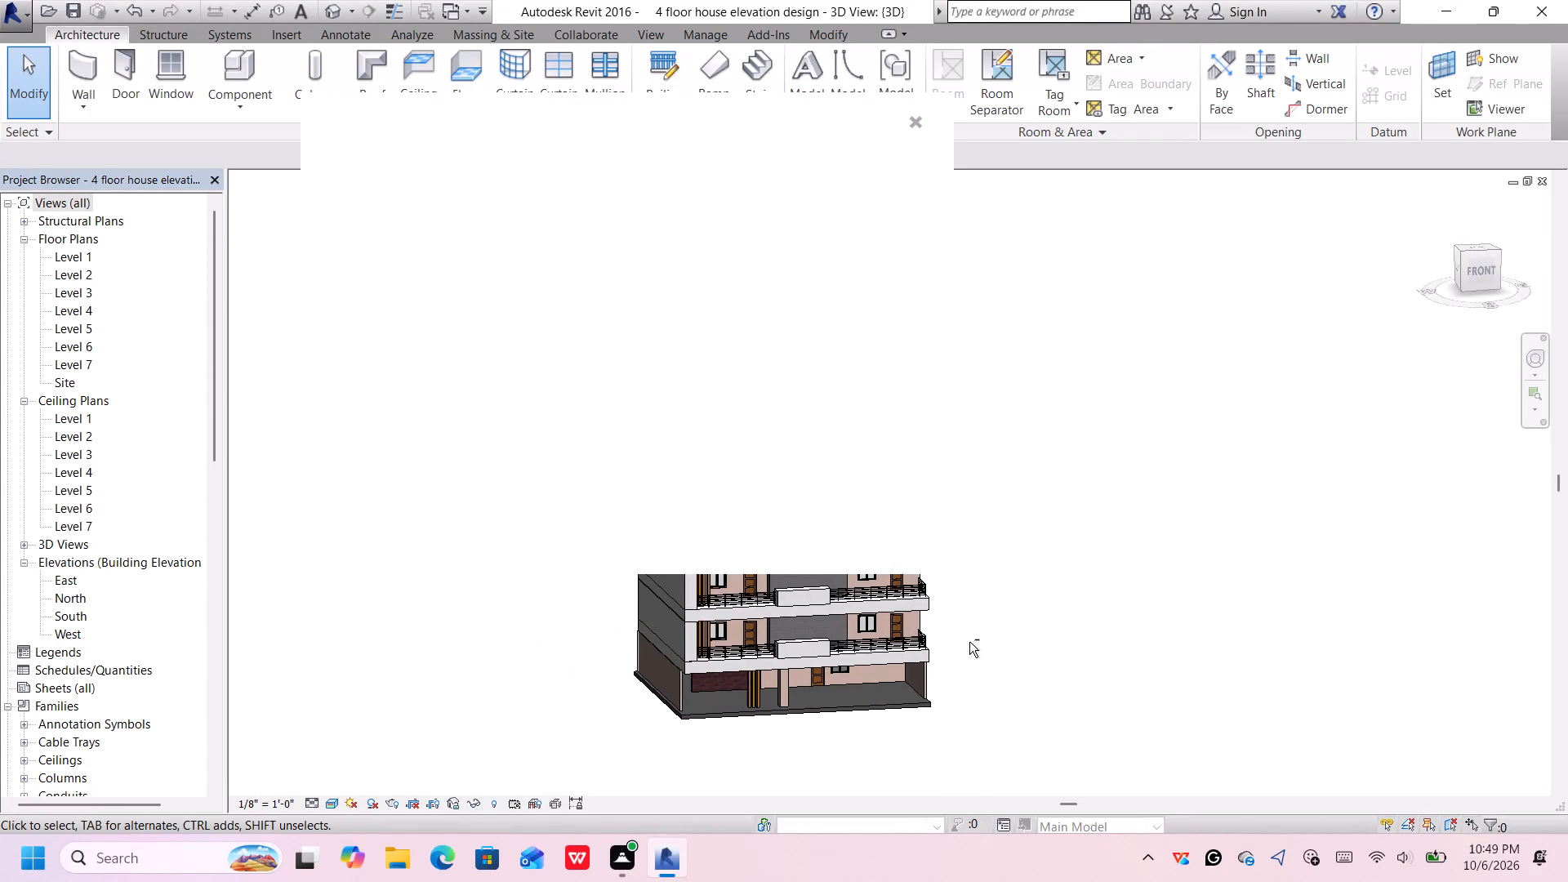
pyautogui.click(916, 122)
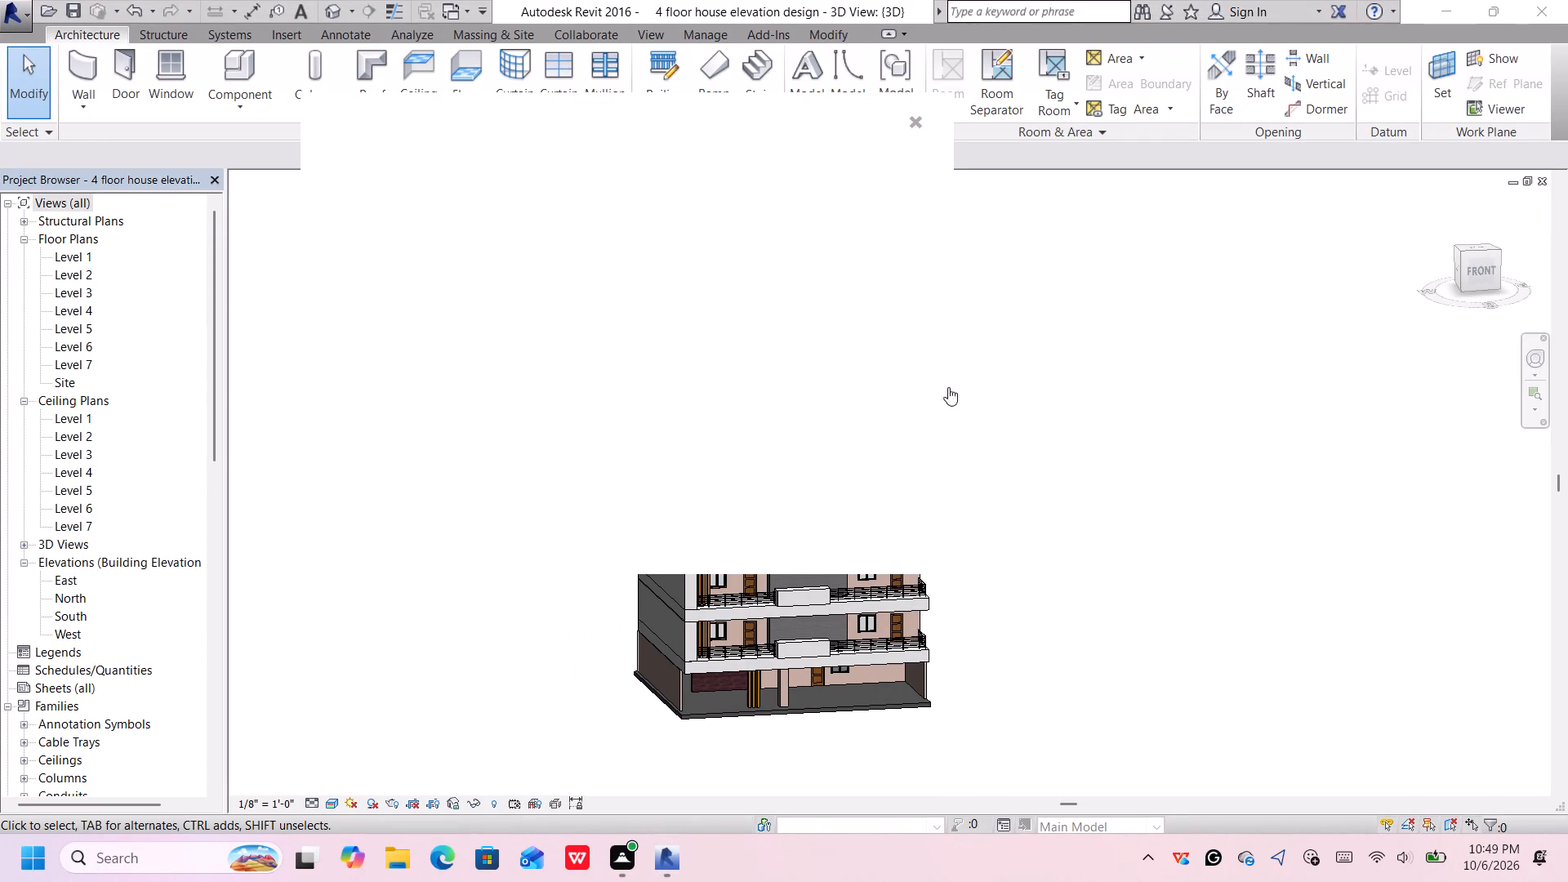
pyautogui.moveTo(967, 581); pyautogui.dragTo(991, 534, button='middle')
pyautogui.scroll(3, 987, 541)
pyautogui.moveTo(985, 540); pyautogui.dragTo(1100, 568, button='middle')
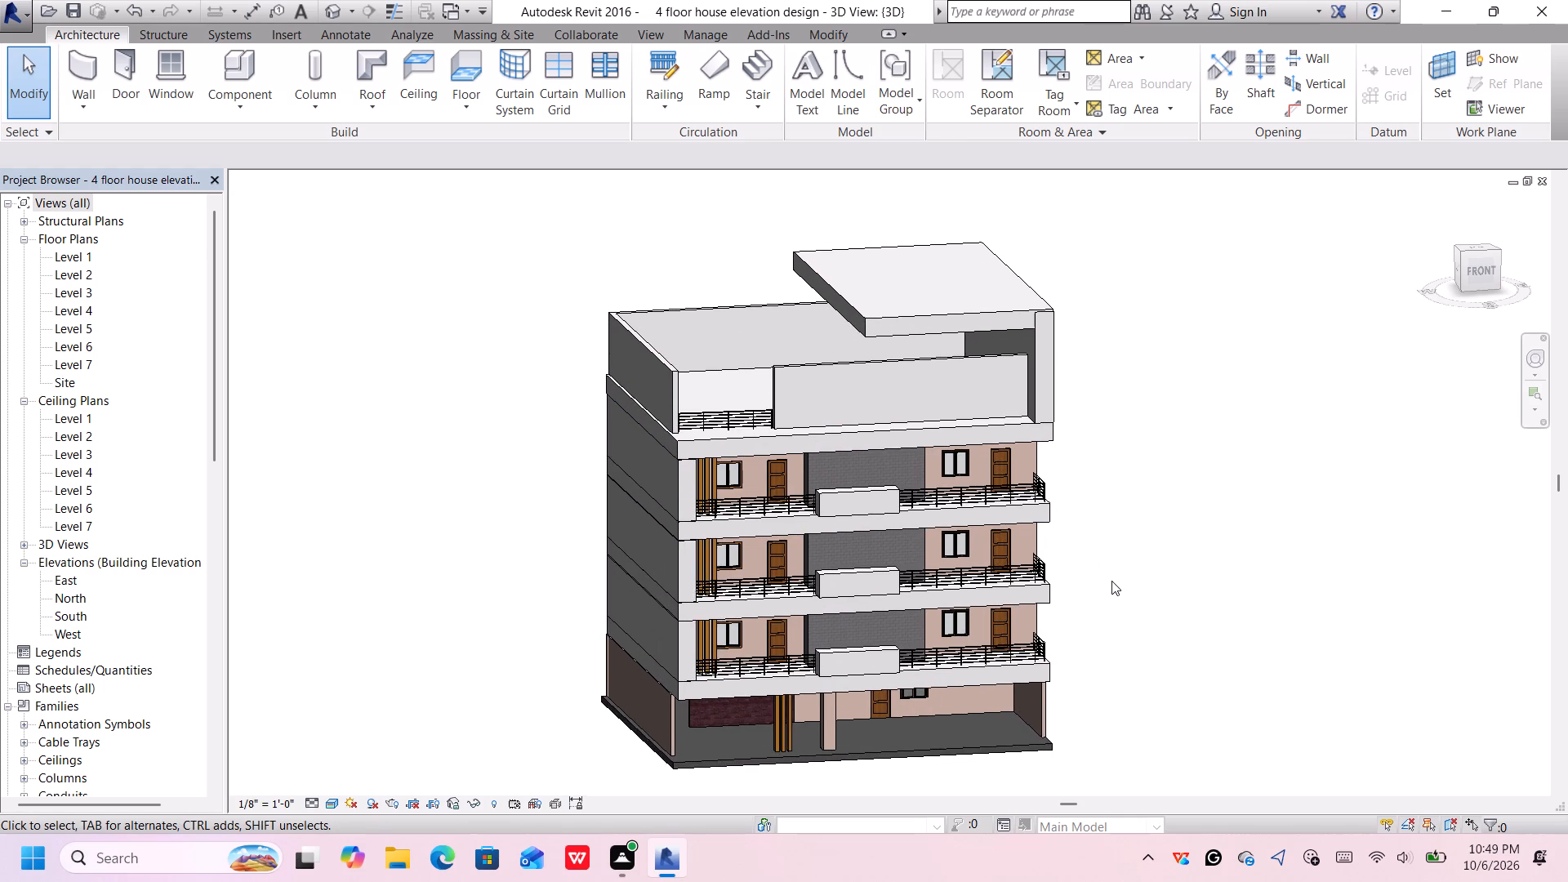
pyautogui.scroll(1, 1111, 581)
pyautogui.moveTo(1095, 588); pyautogui.dragTo(1109, 578, button='middle')
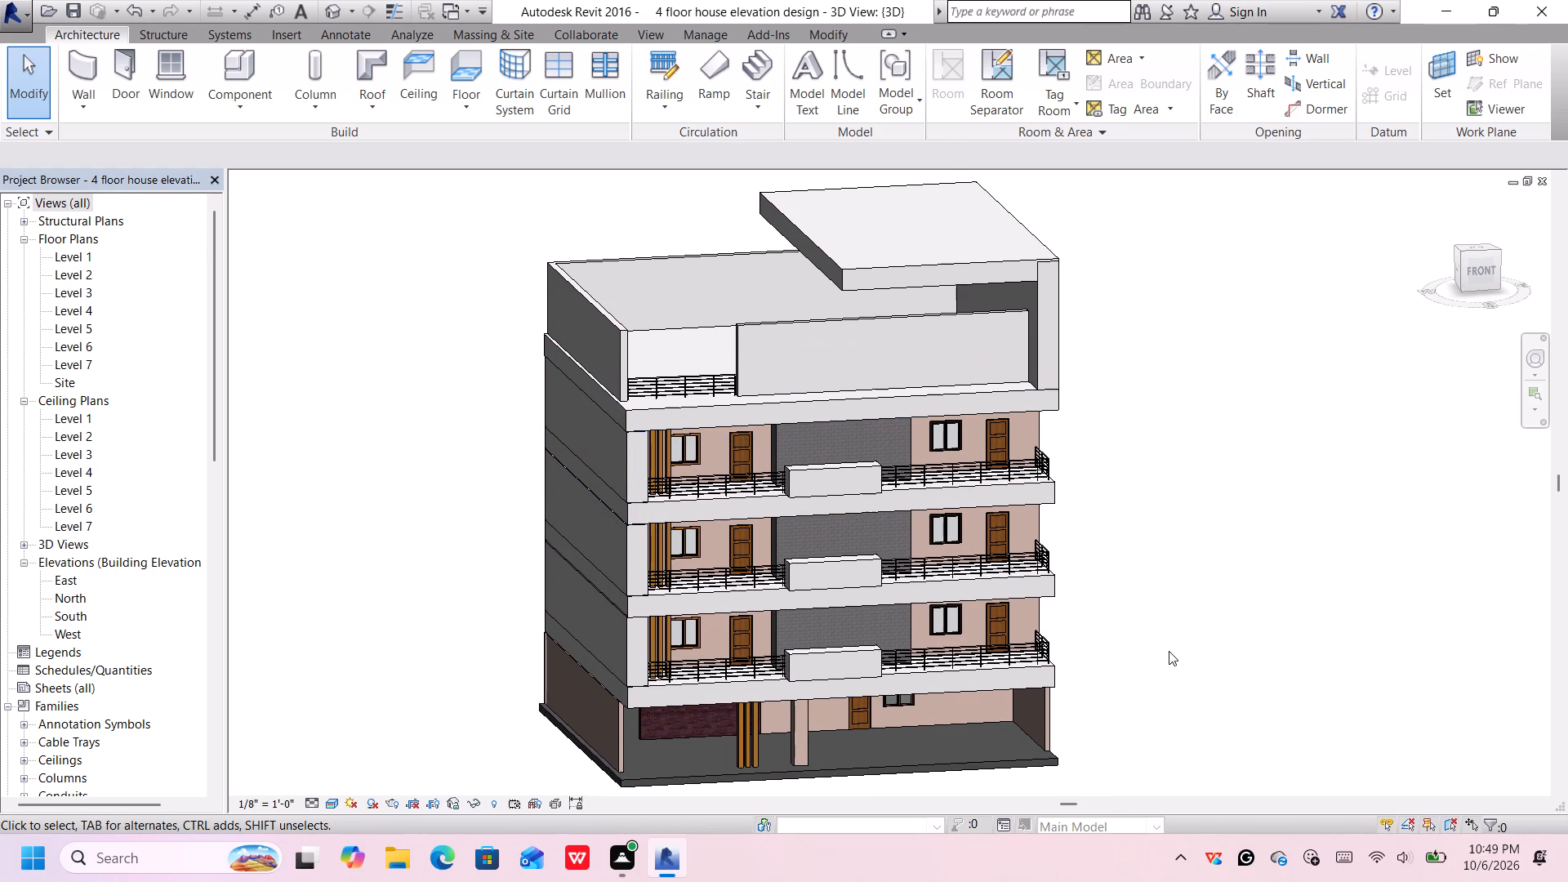
pyautogui.hotkey('ctrl', 'p')
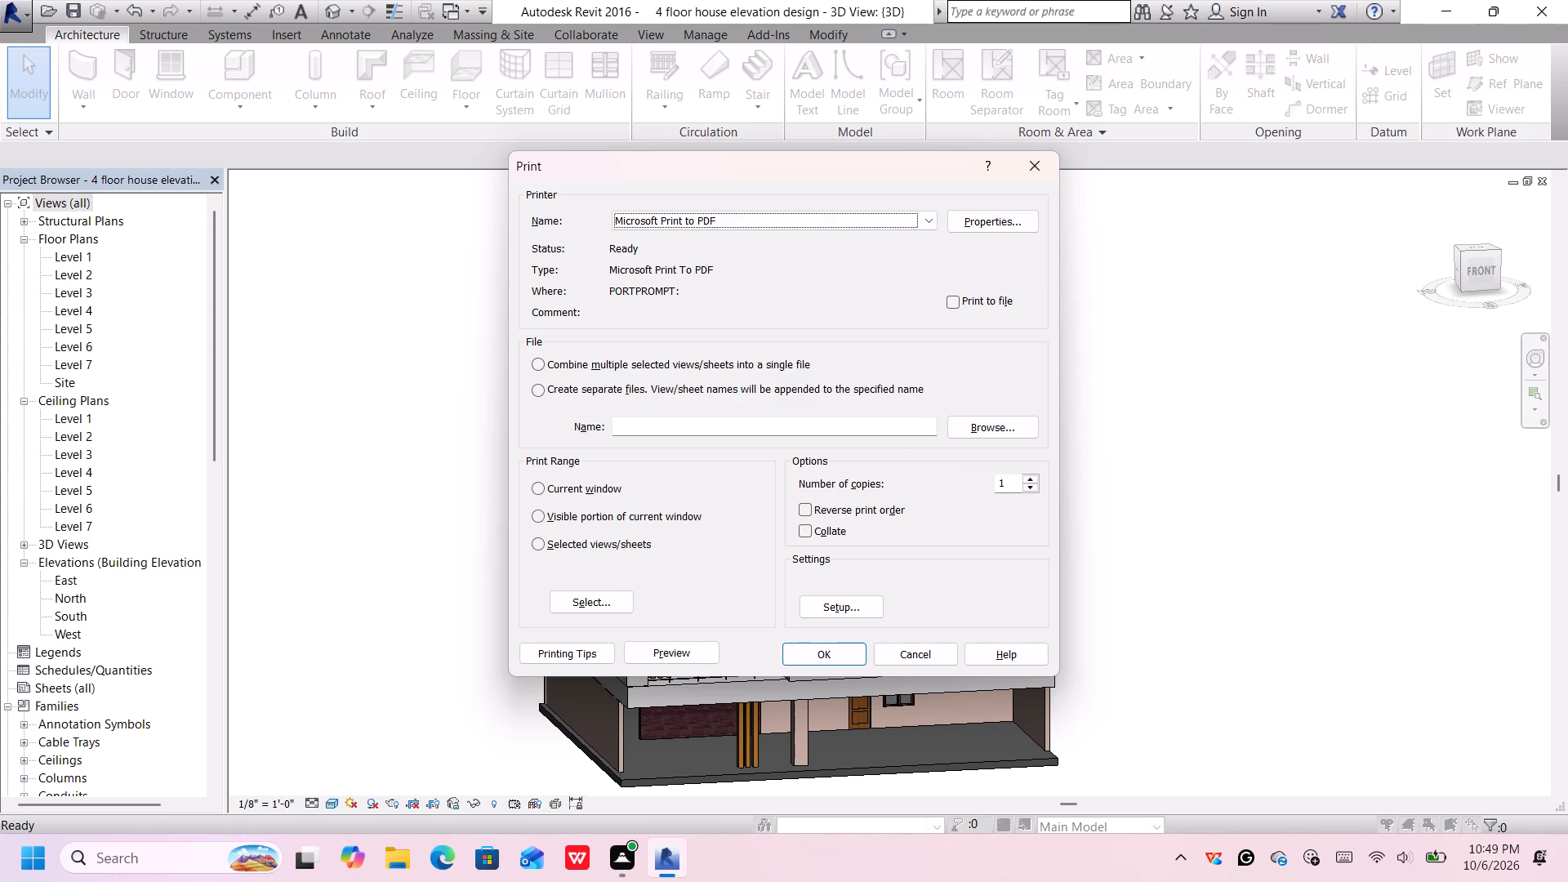
pyautogui.click(819, 653)
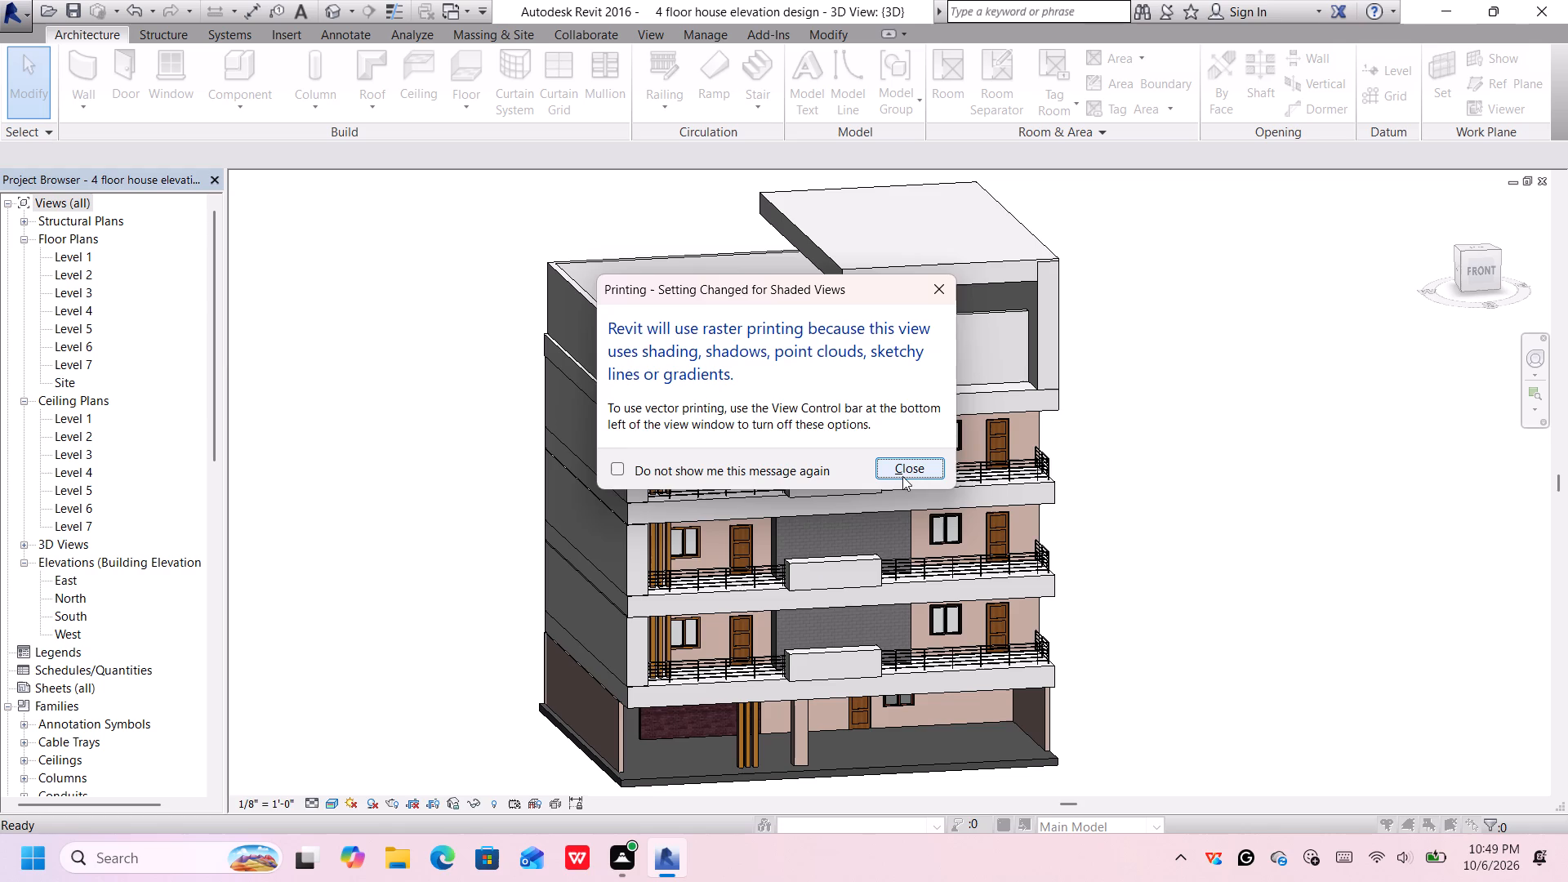
pyautogui.click(902, 475)
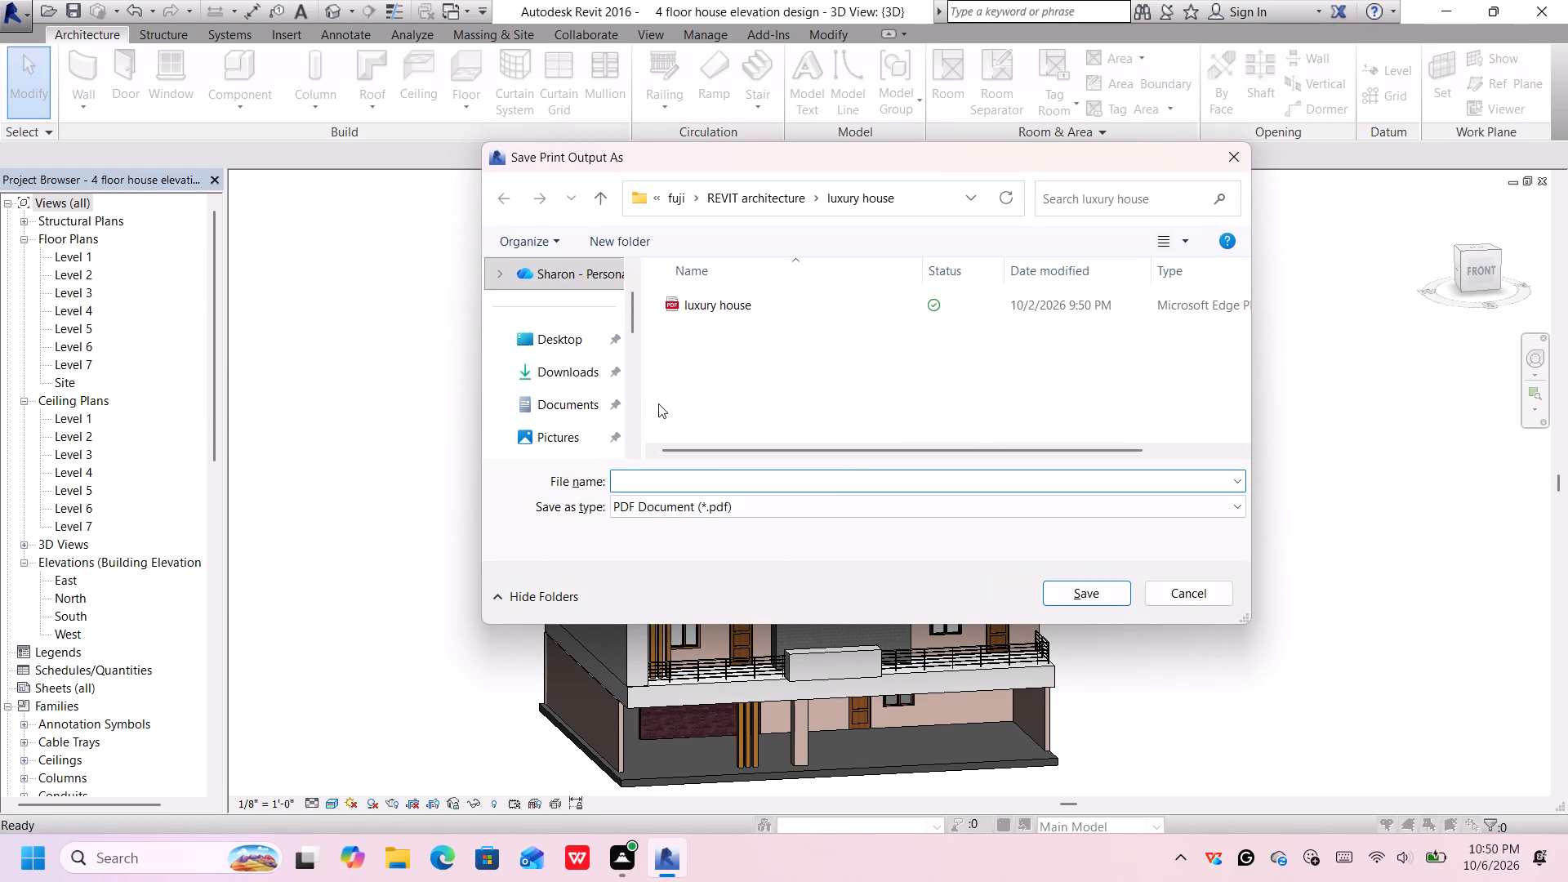
# Browse to the civil dwg 2 folder inside synbiosis solutions on the Desktop for the print output.
pyautogui.hotkey('ctrl', 'v')
pyautogui.click(581, 334)
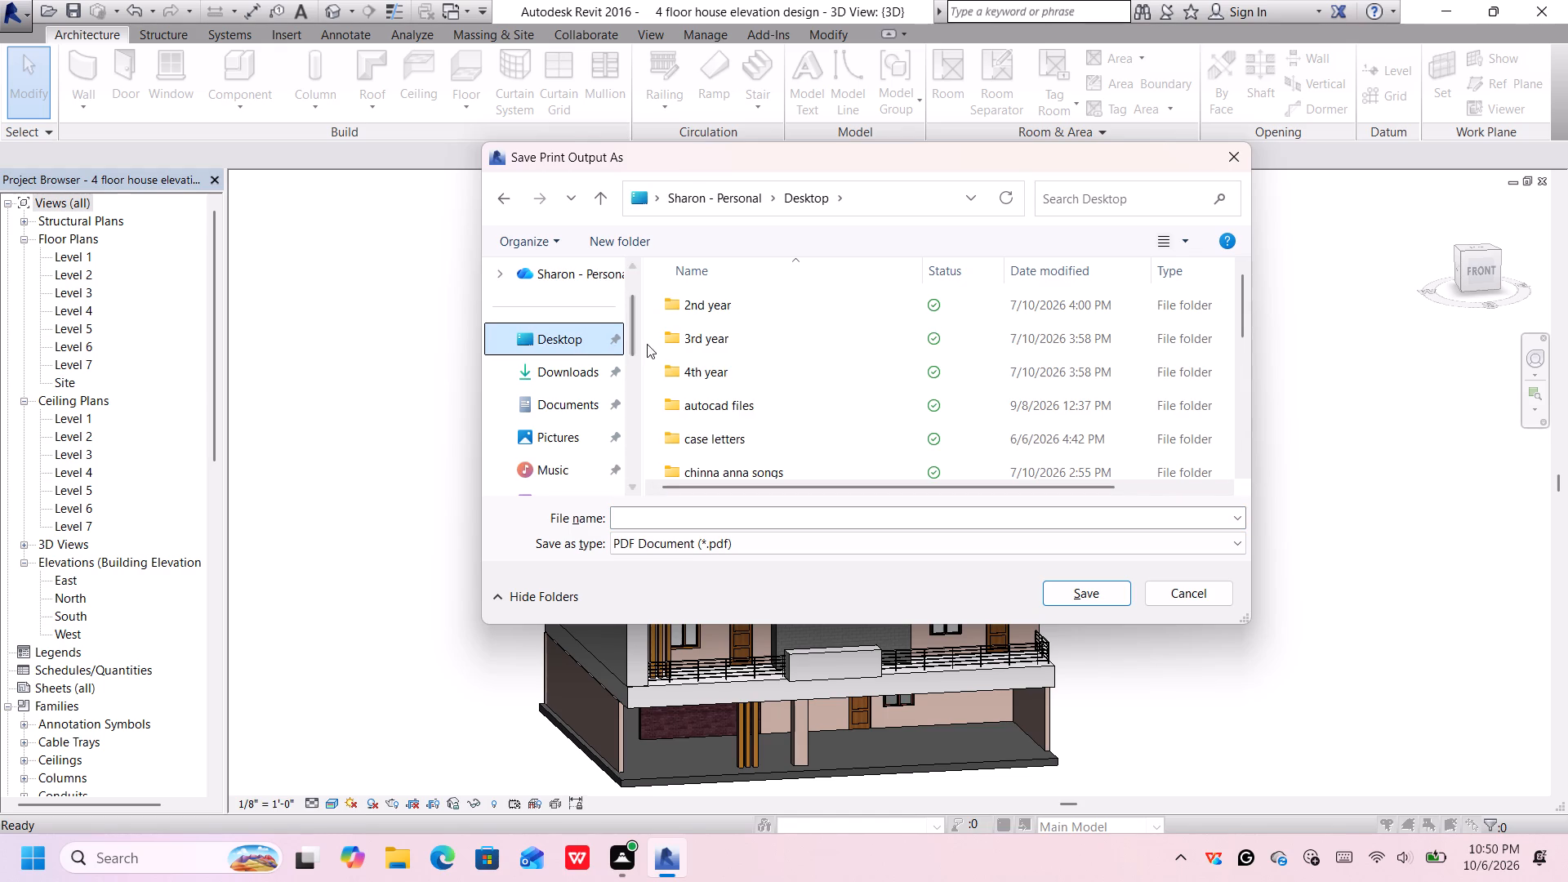
pyautogui.scroll(-4, 672, 355)
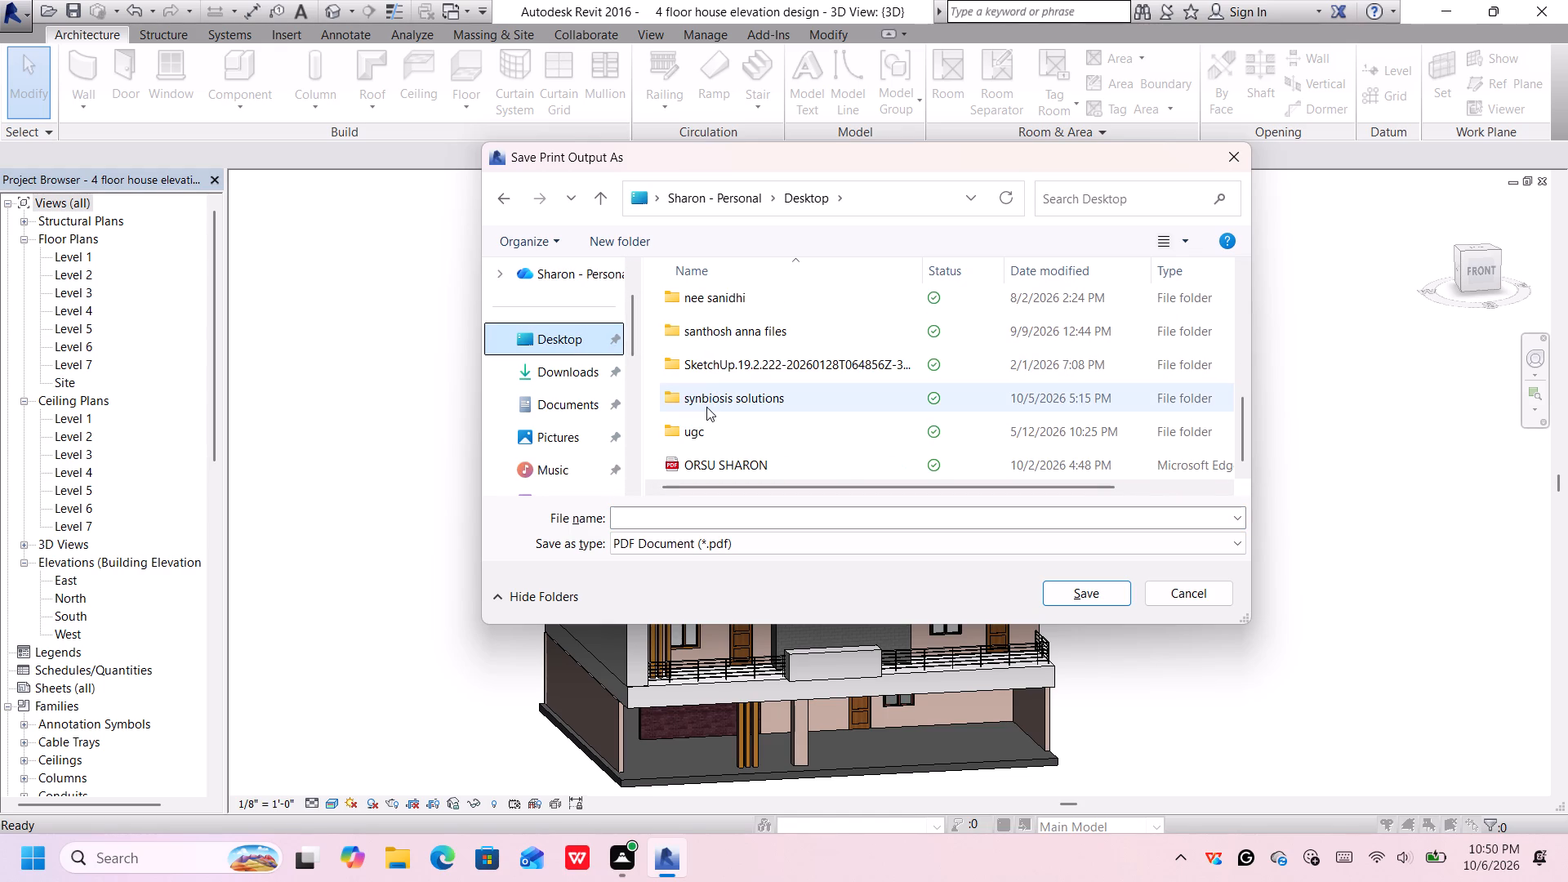
pyautogui.doubleClick(707, 406)
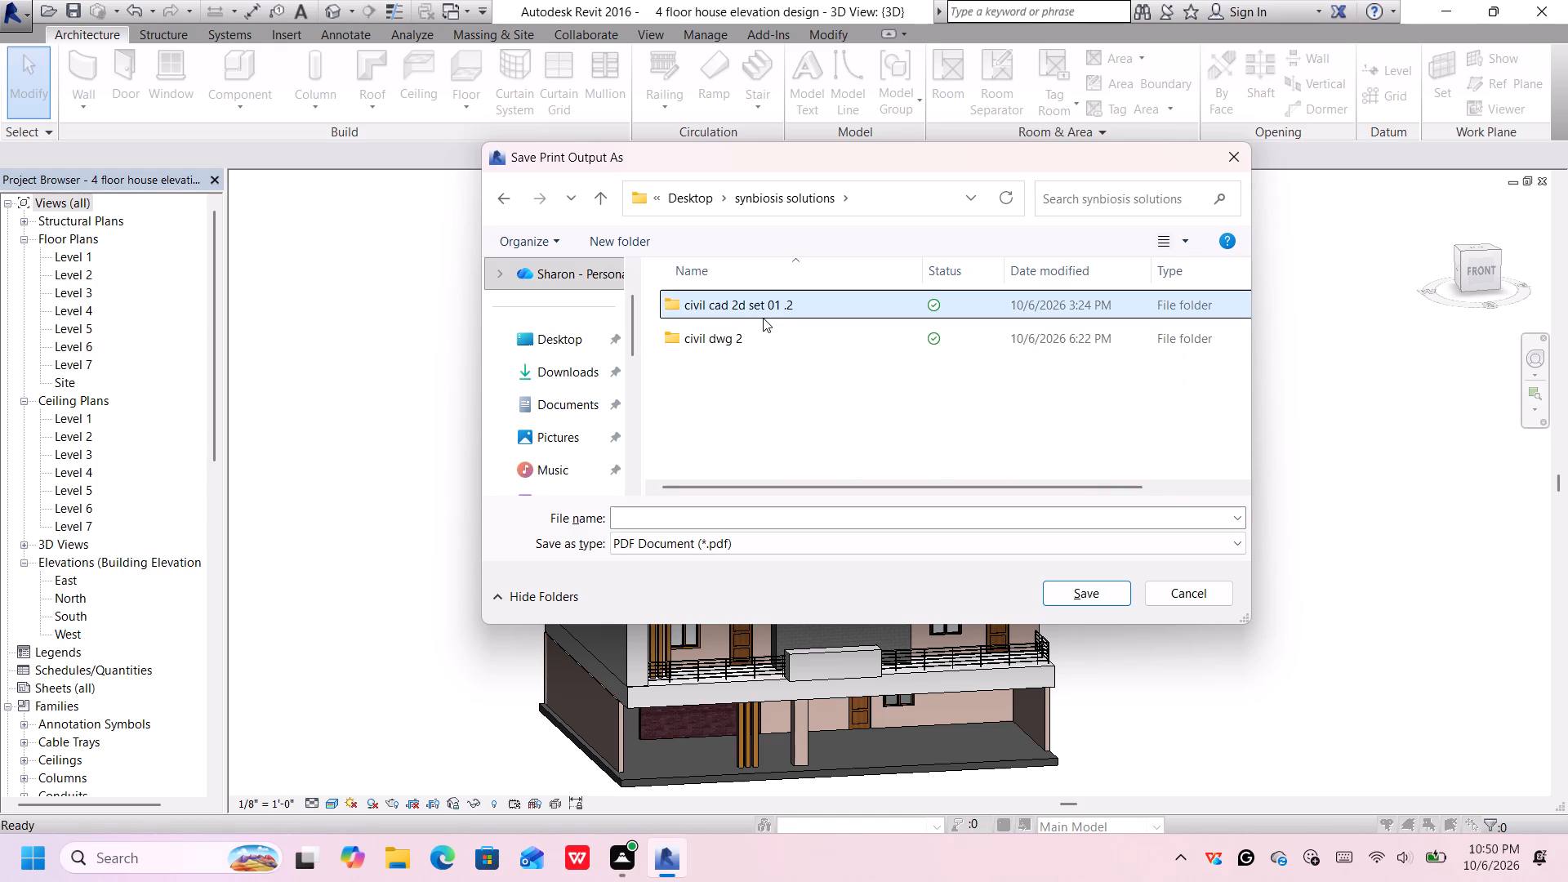
pyautogui.doubleClick(755, 341)
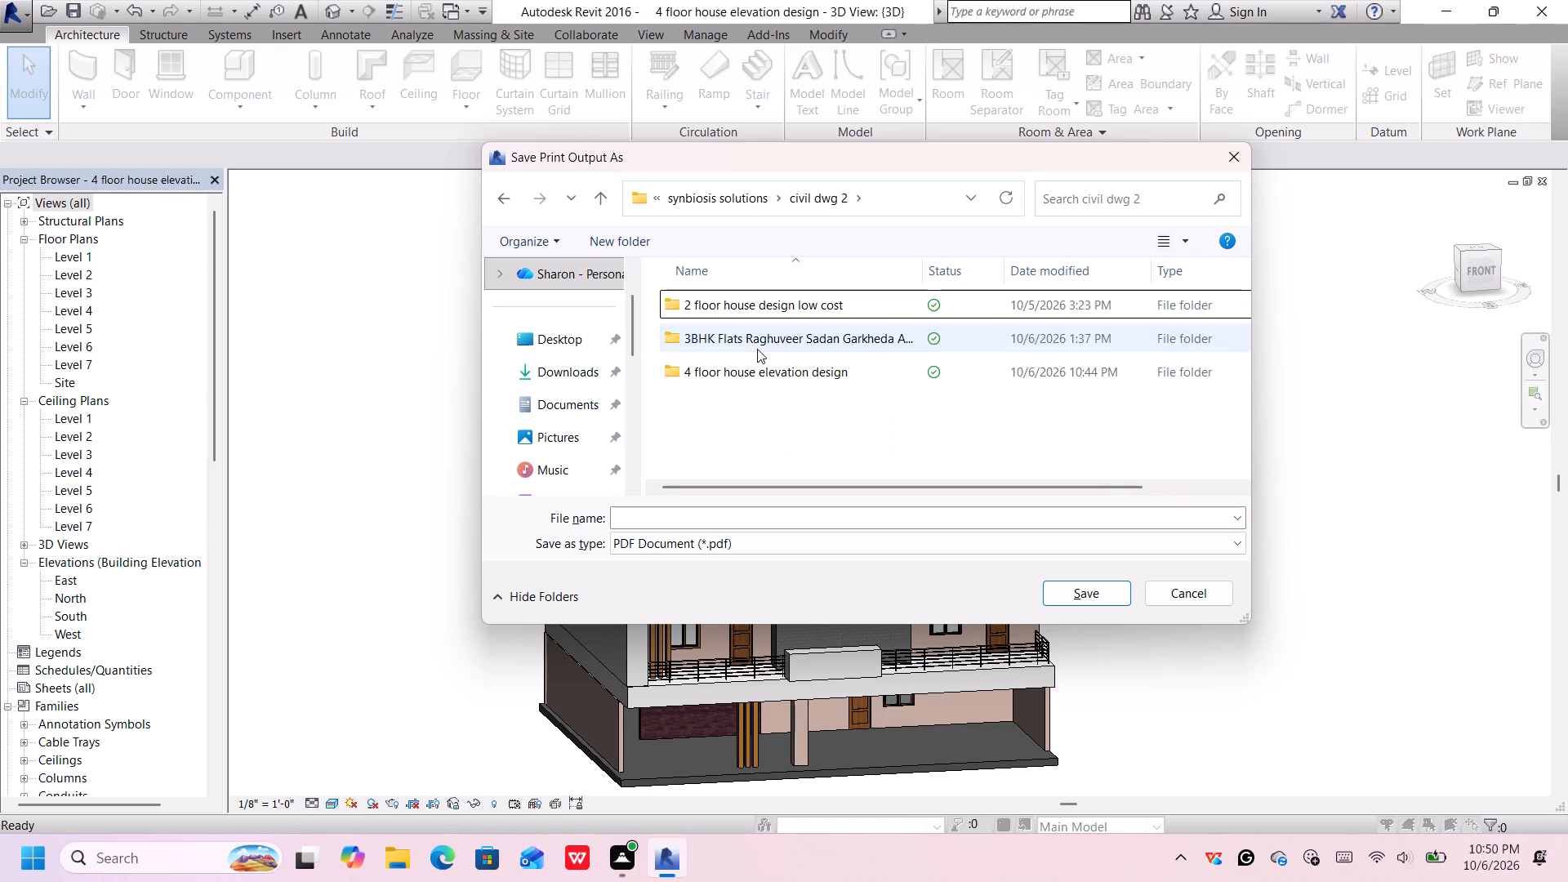
pyautogui.click(761, 365)
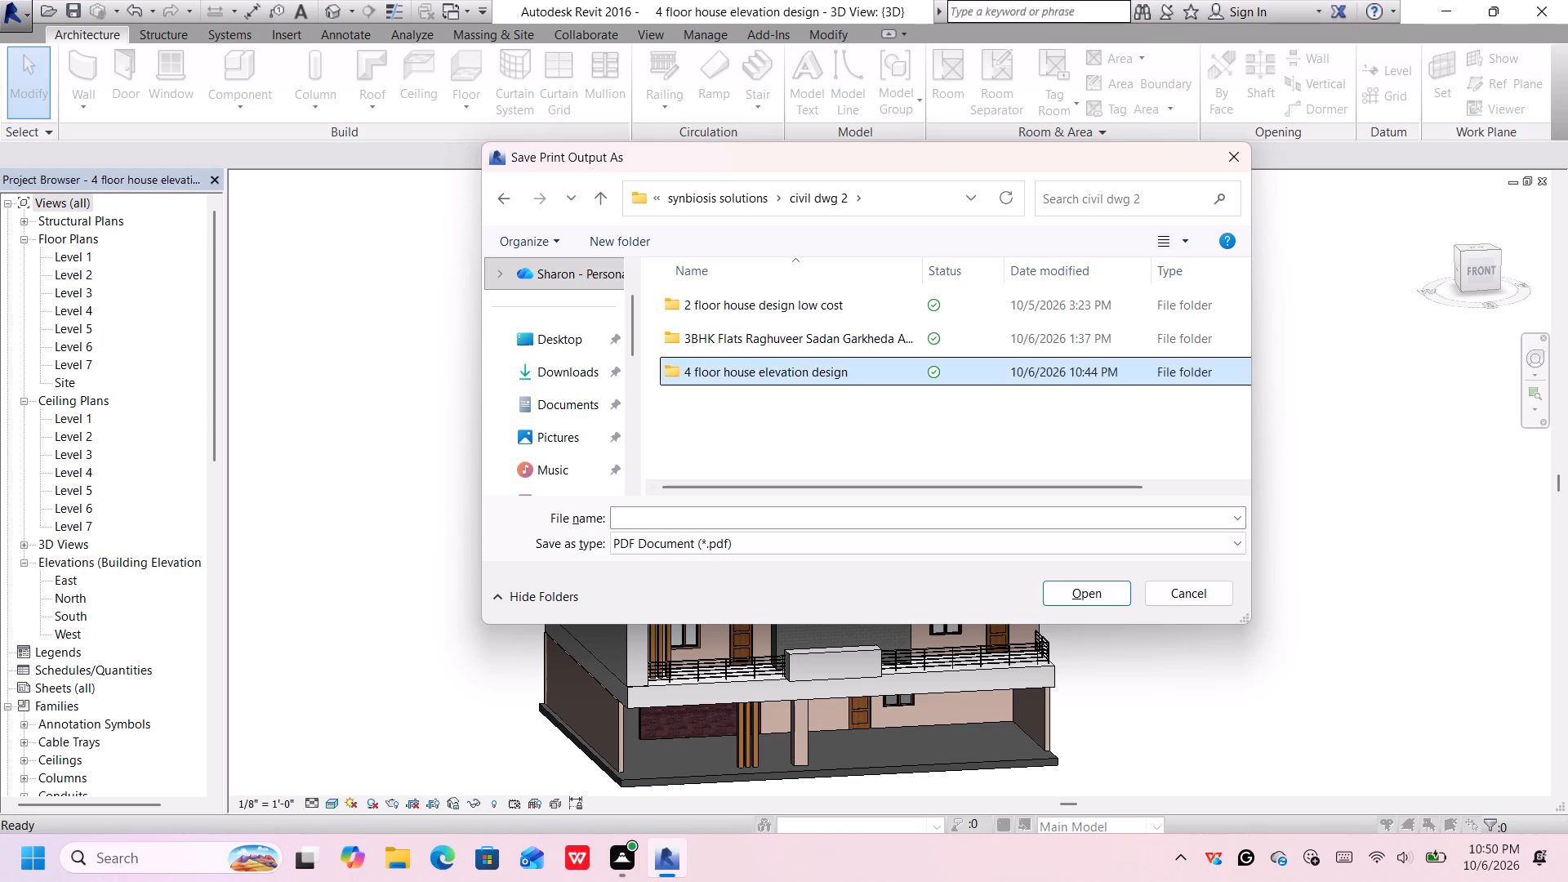
# Name the PDF output file "4 floor house elevation design".
pyautogui.click(730, 511)
pyautogui.write('4')
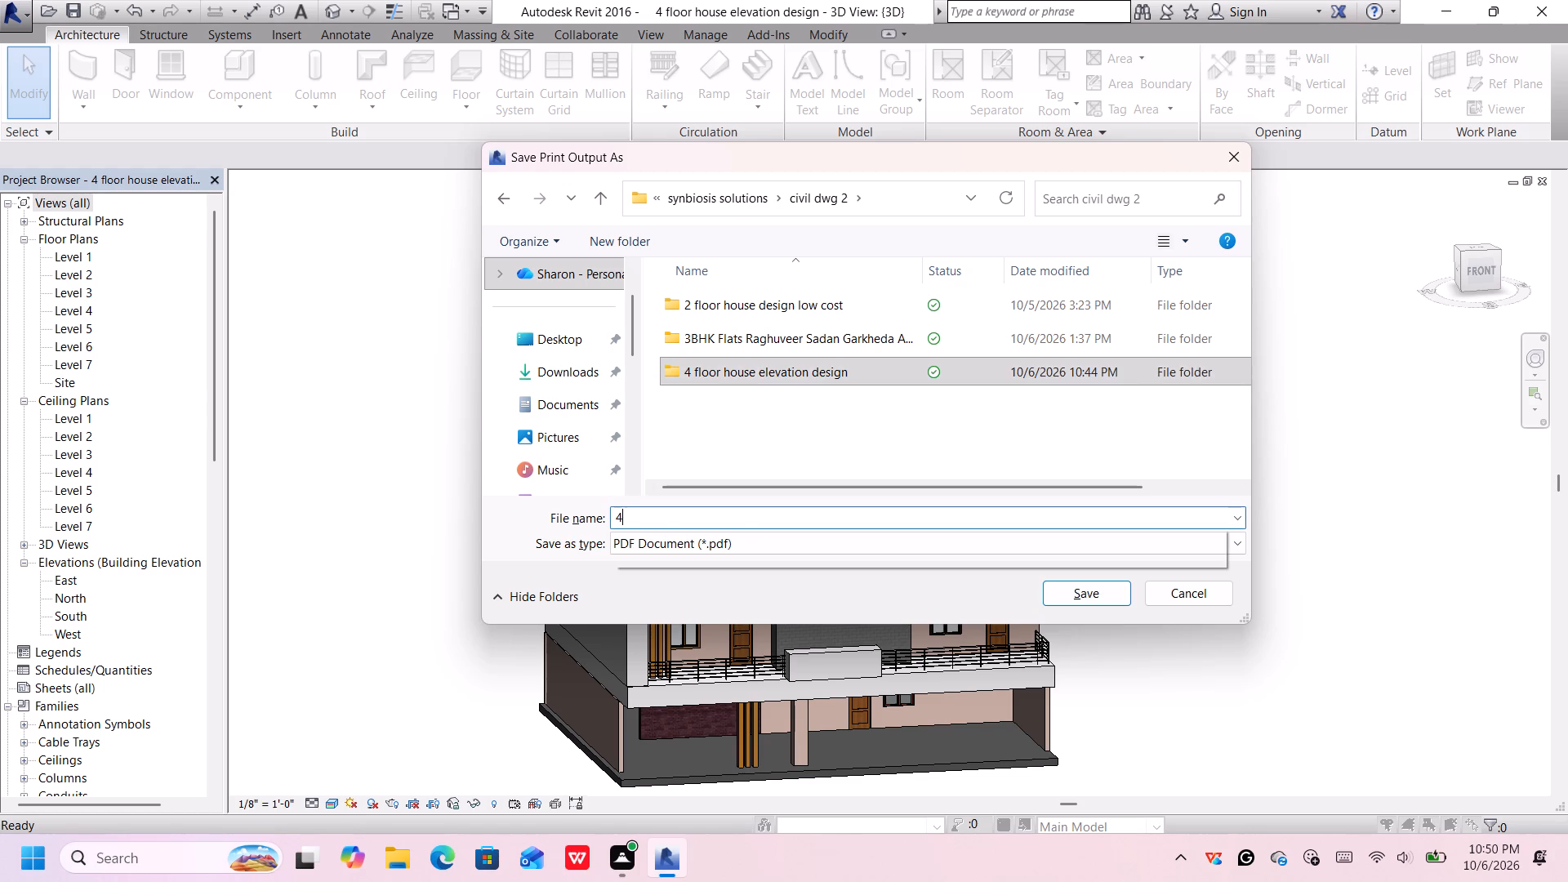
pyautogui.press('space')
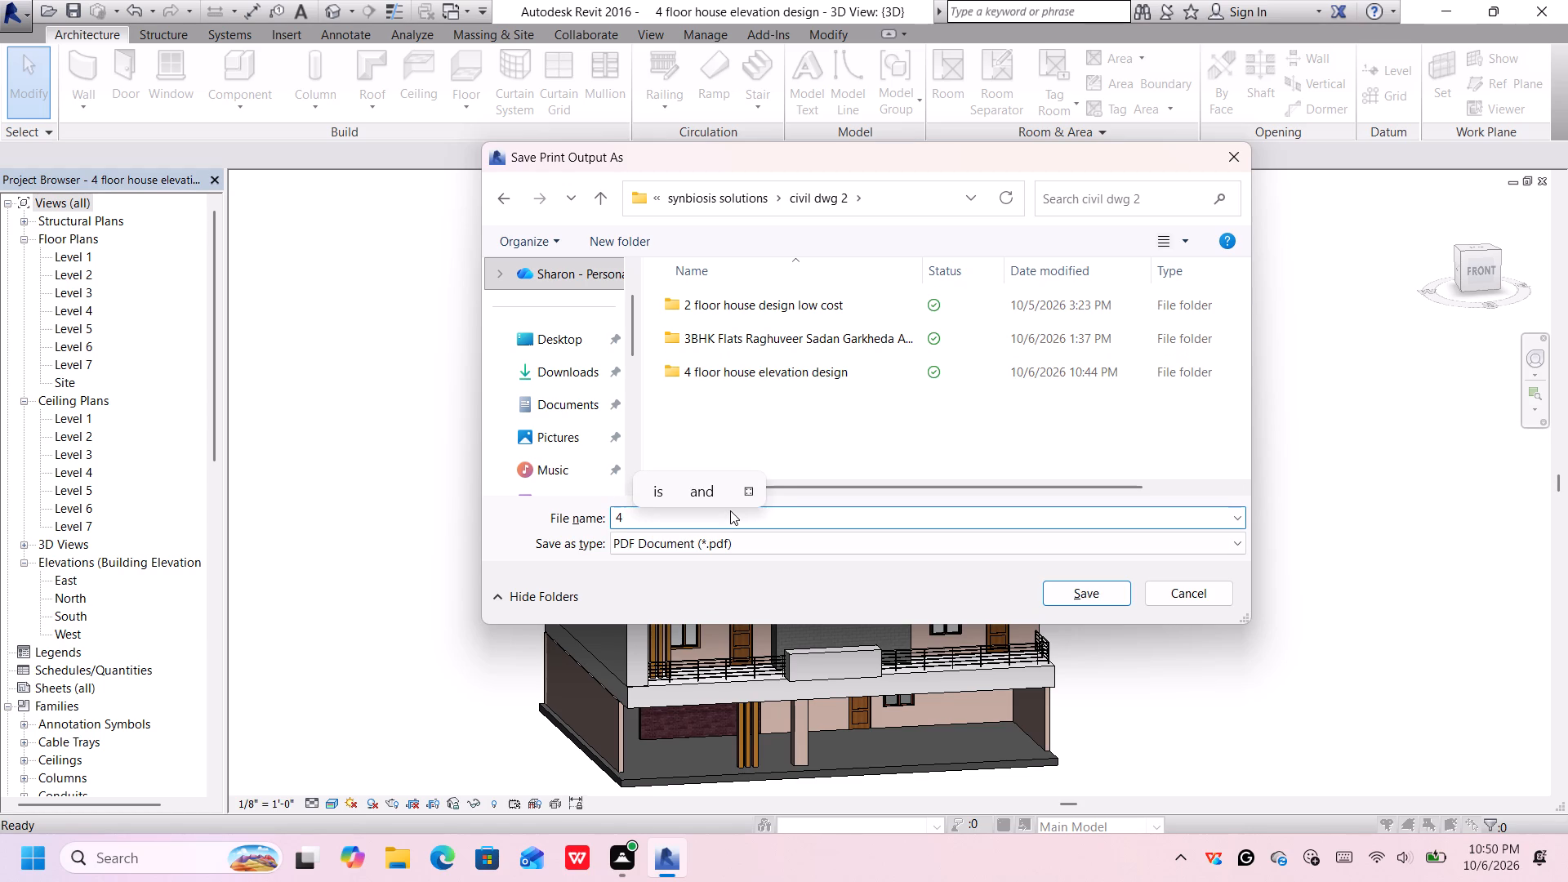
pyautogui.press('BackSpace')
pyautogui.press('space')
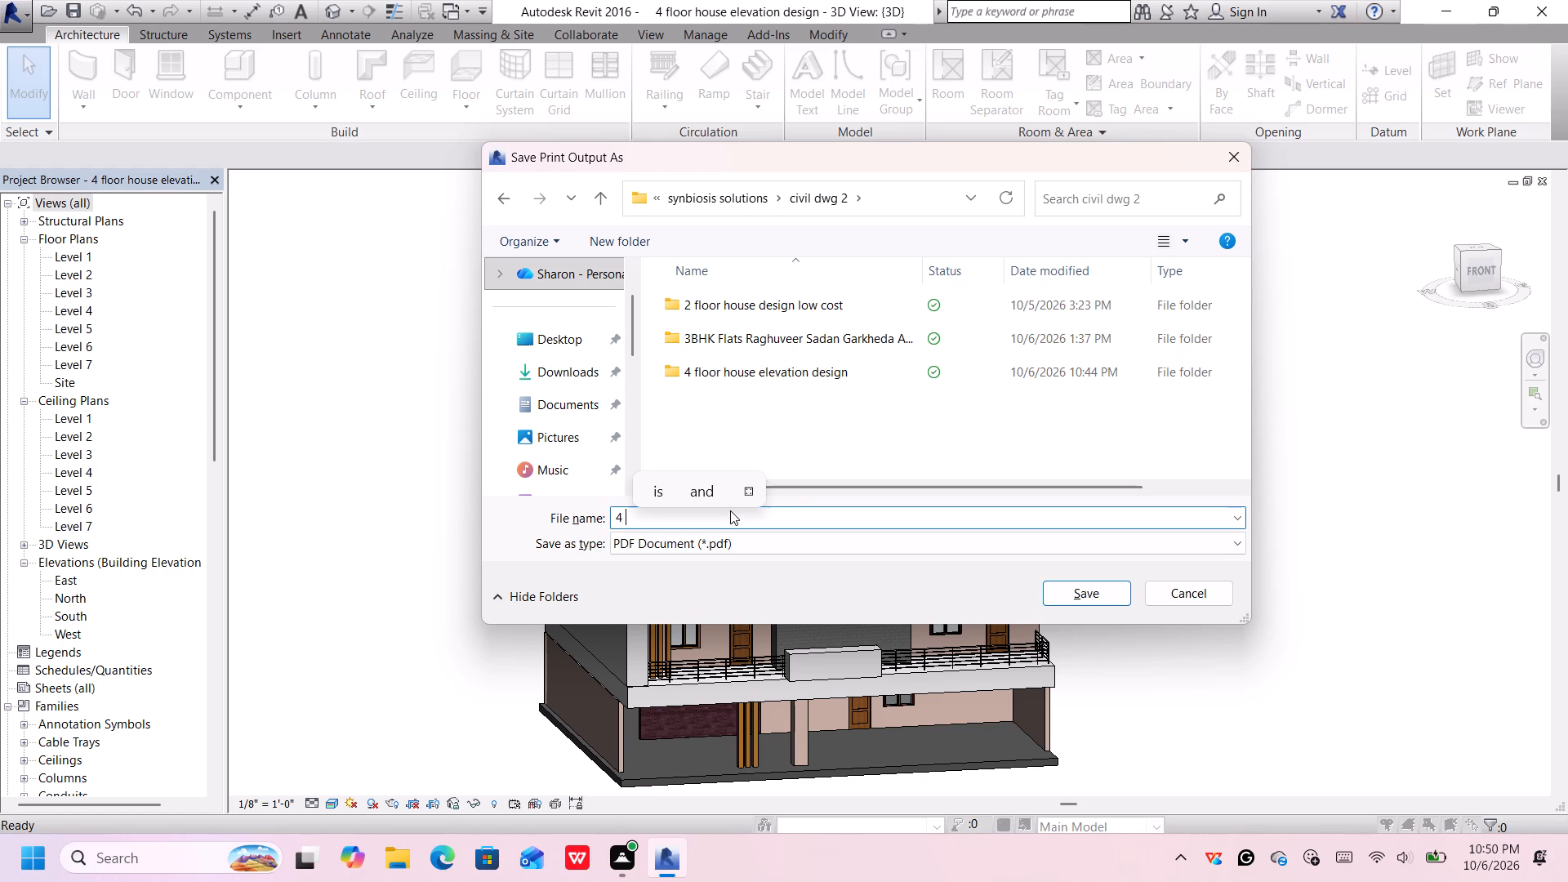
pyautogui.click(728, 510)
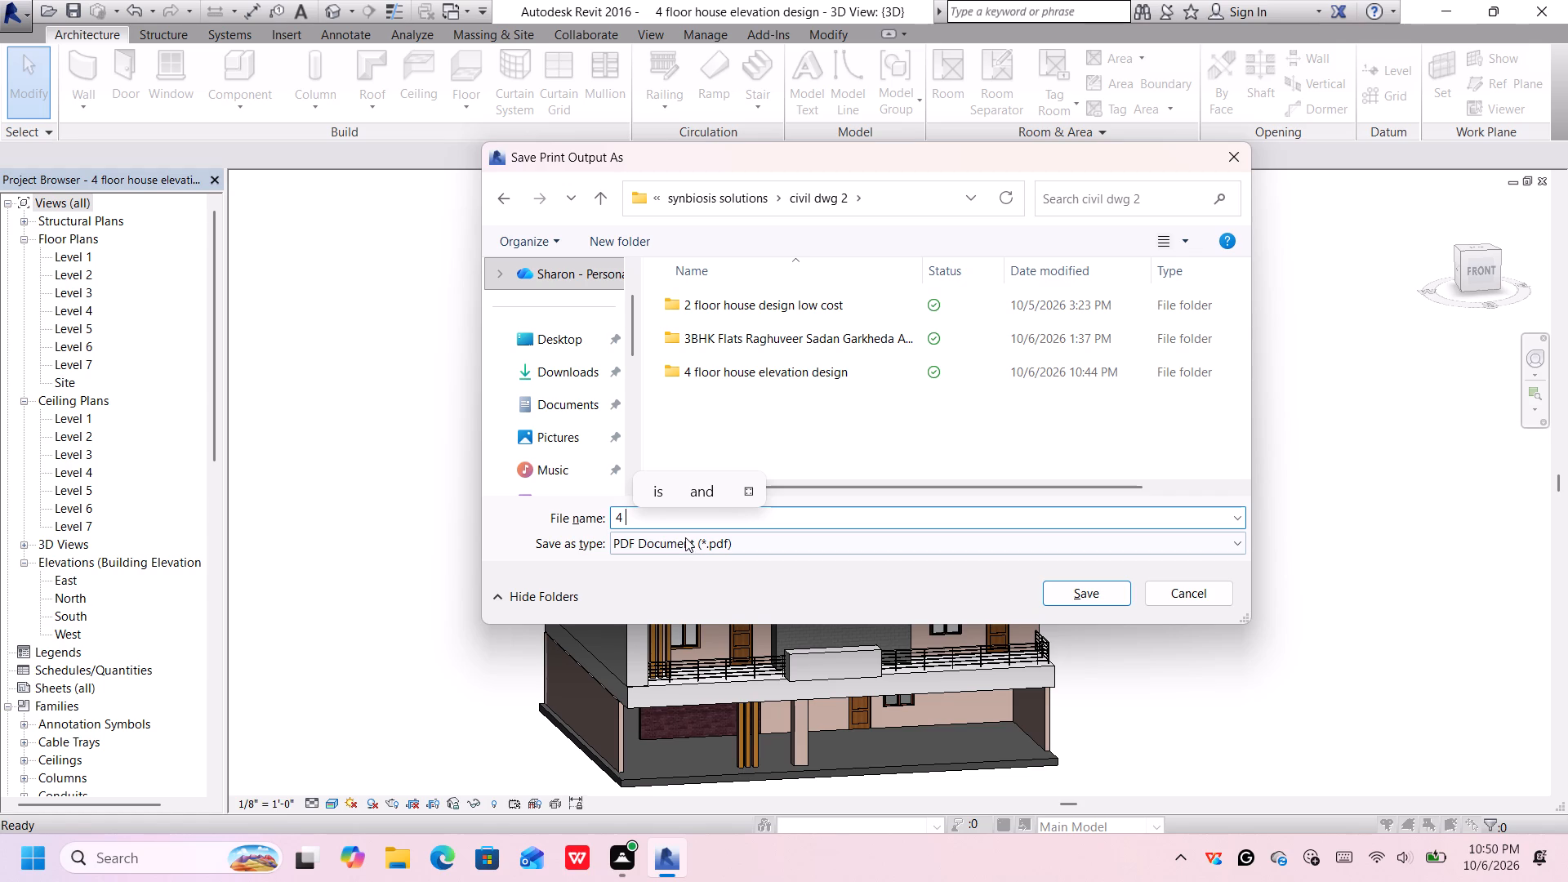
pyautogui.press('BackSpace')
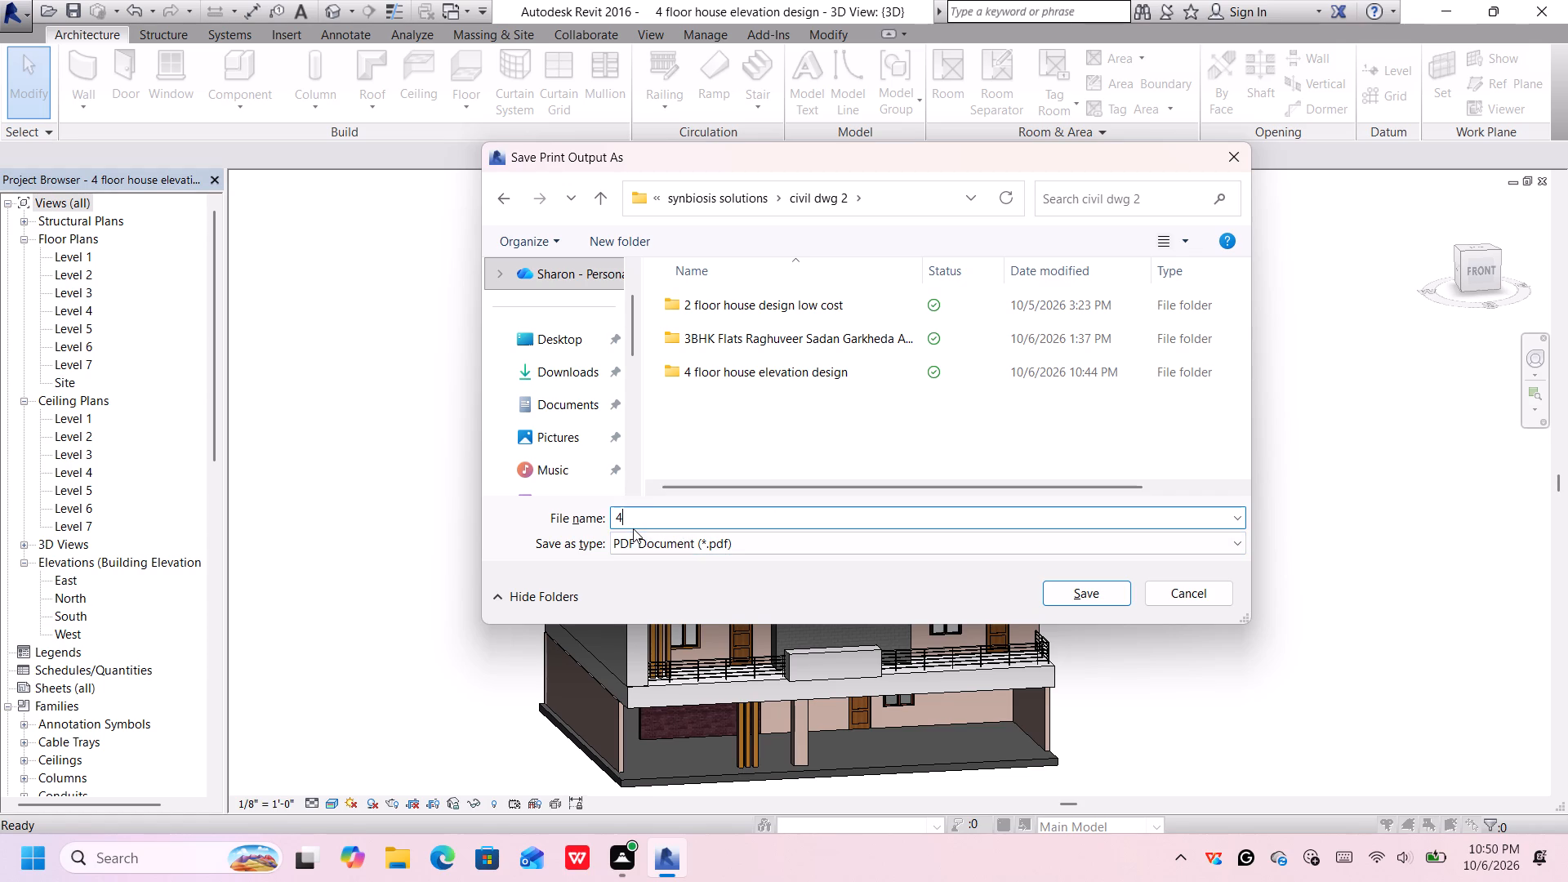
pyautogui.press('space')
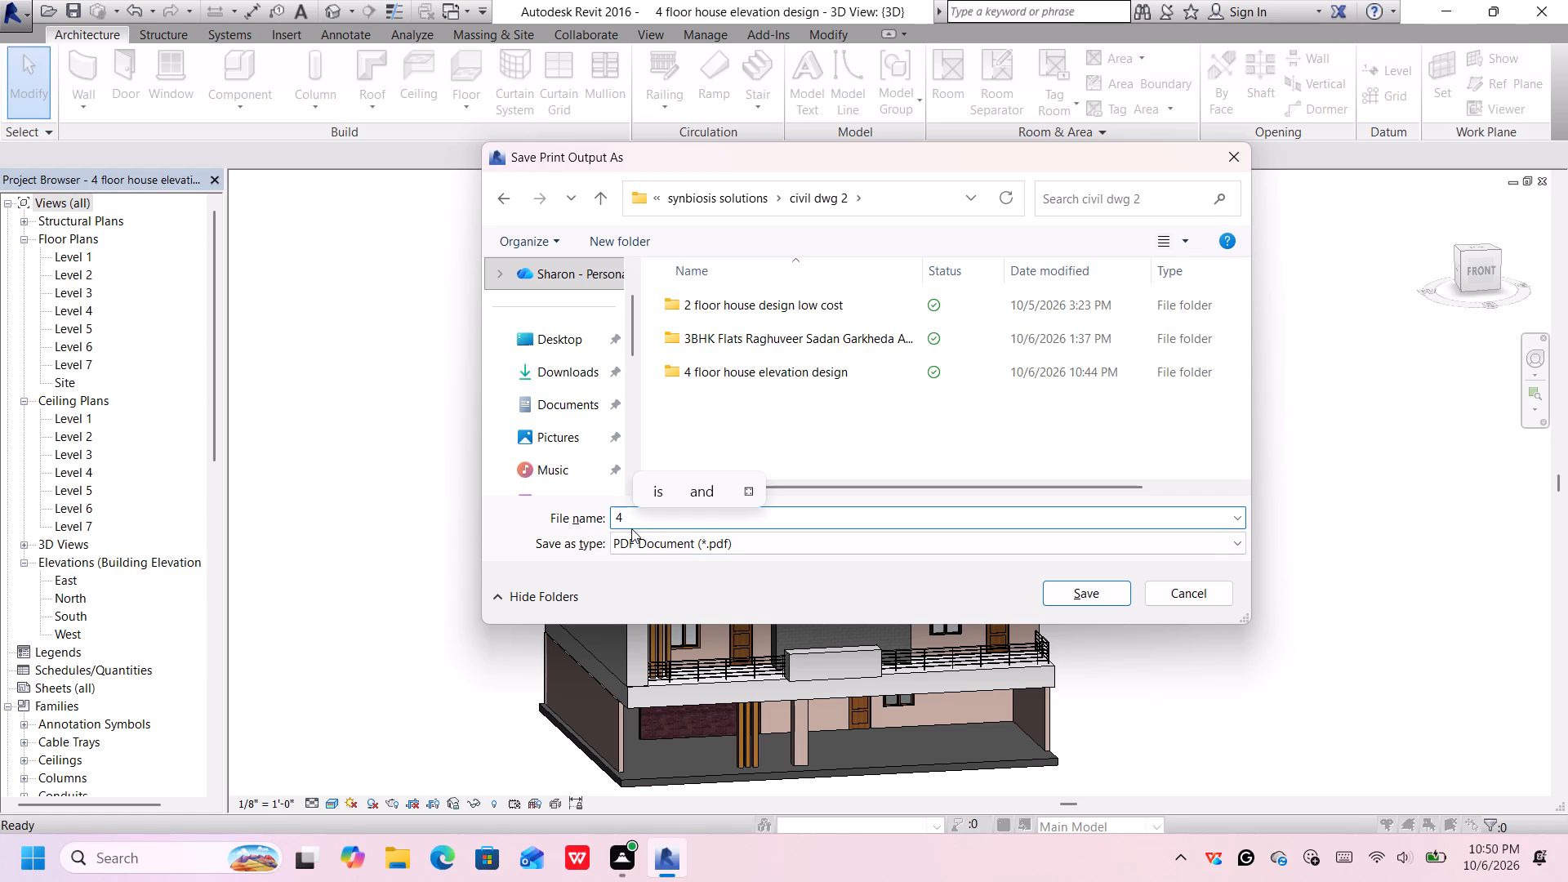
pyautogui.press('f')
pyautogui.press('l')
pyautogui.write('oo')
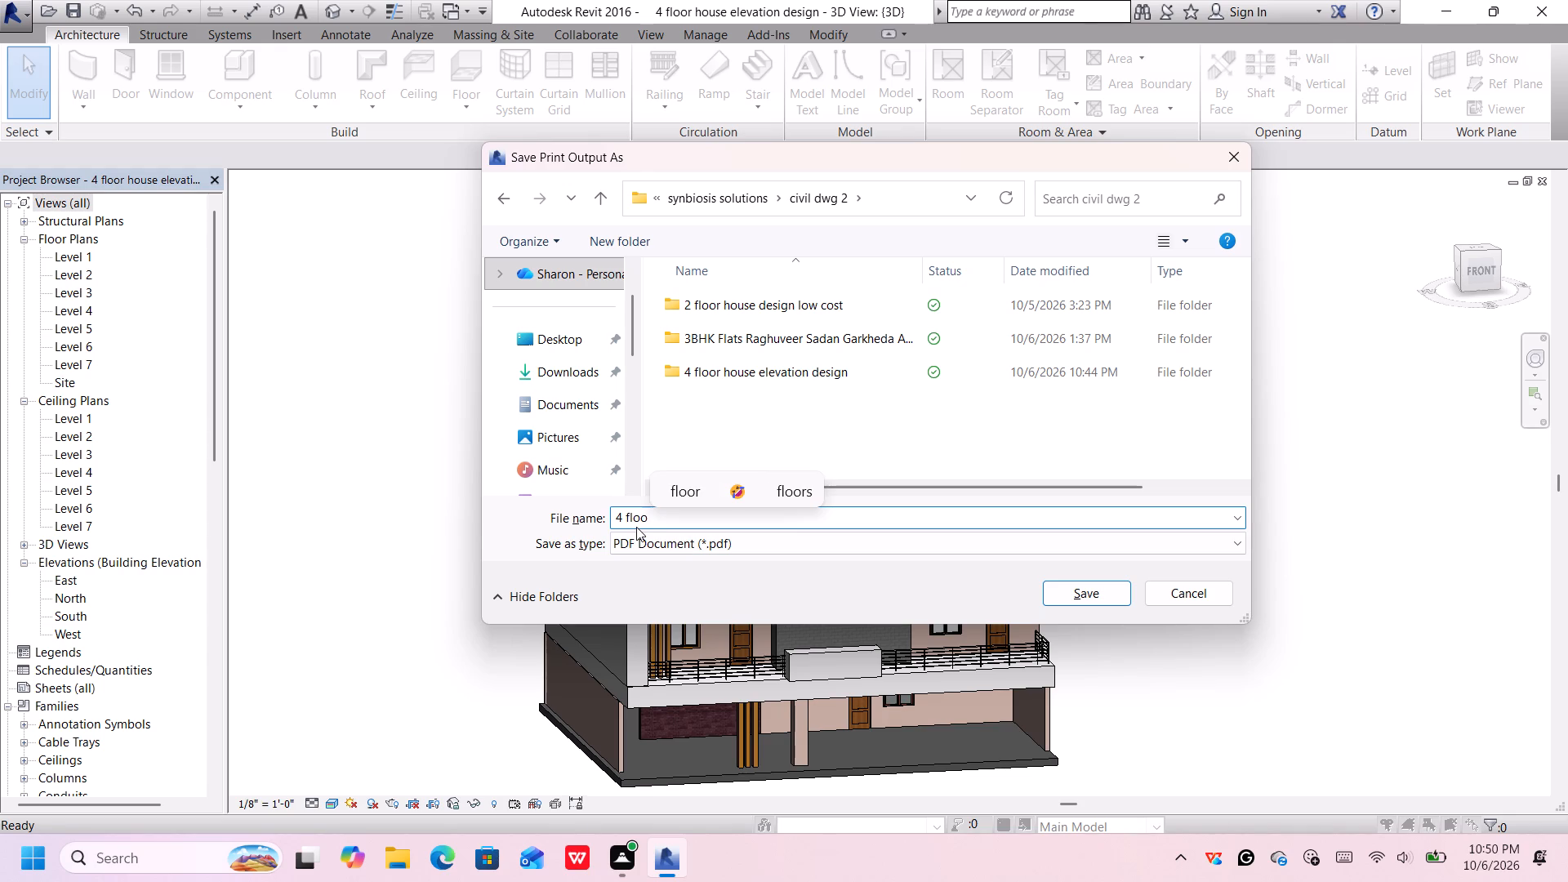
pyautogui.write('r')
pyautogui.press('space')
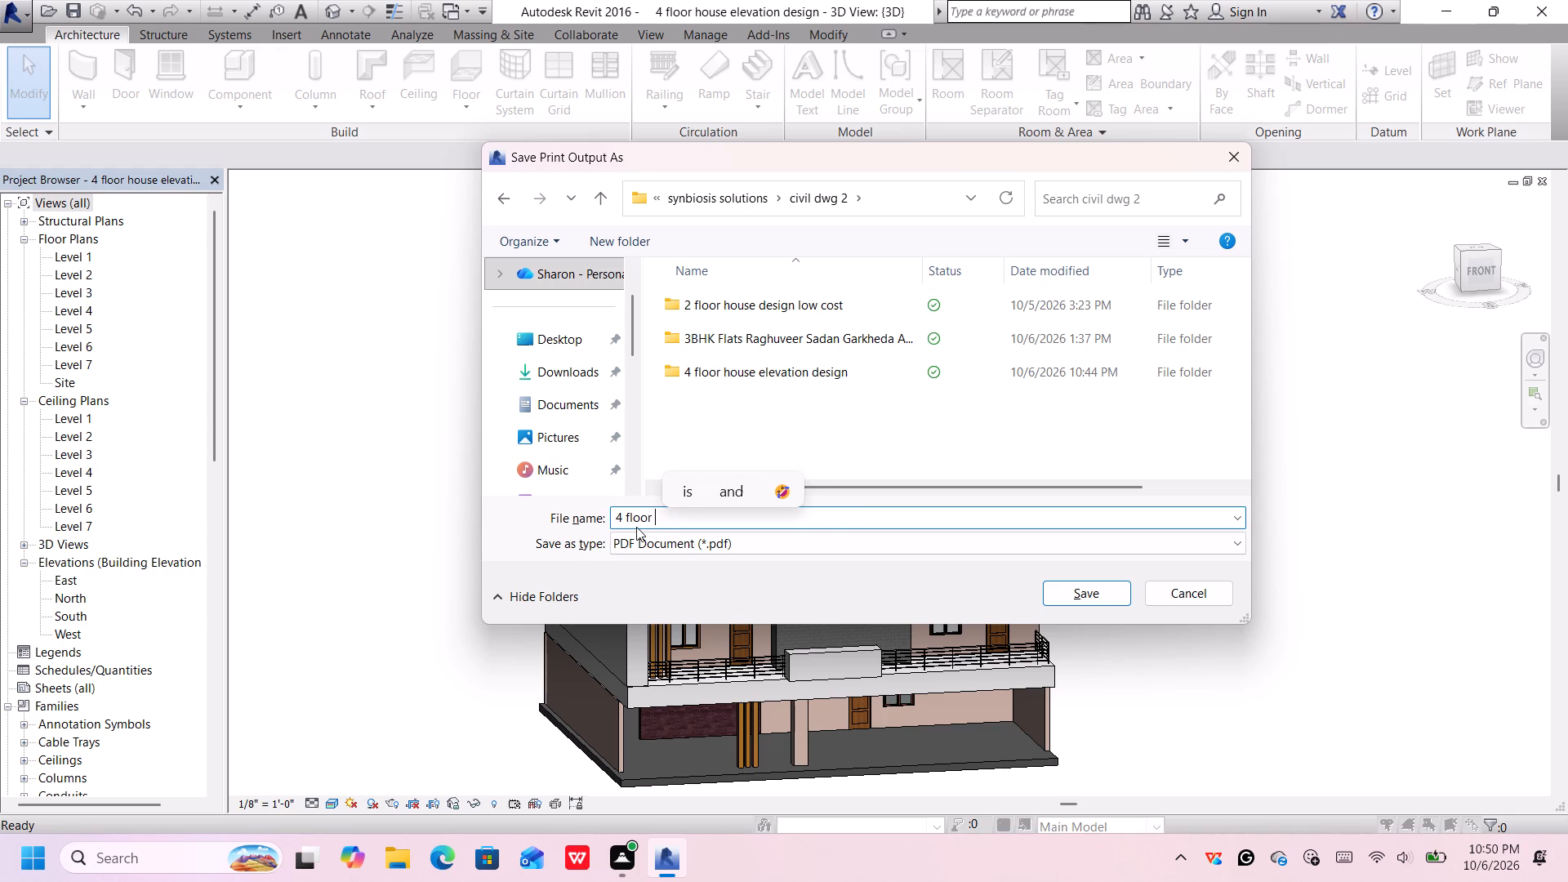
pyautogui.write('house')
pyautogui.press('space')
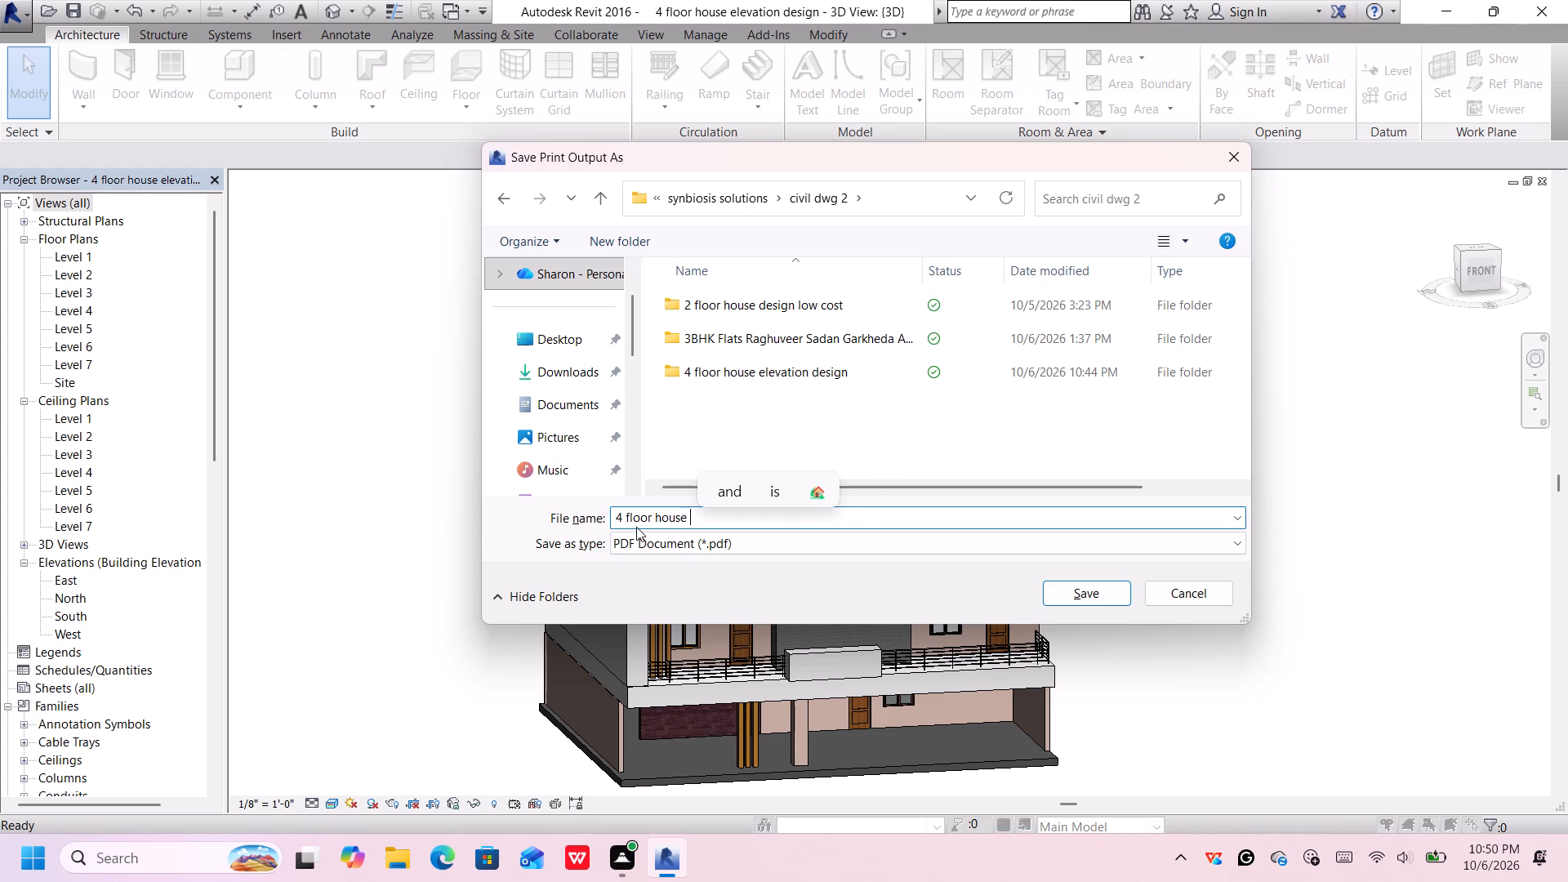
pyautogui.write('elevation')
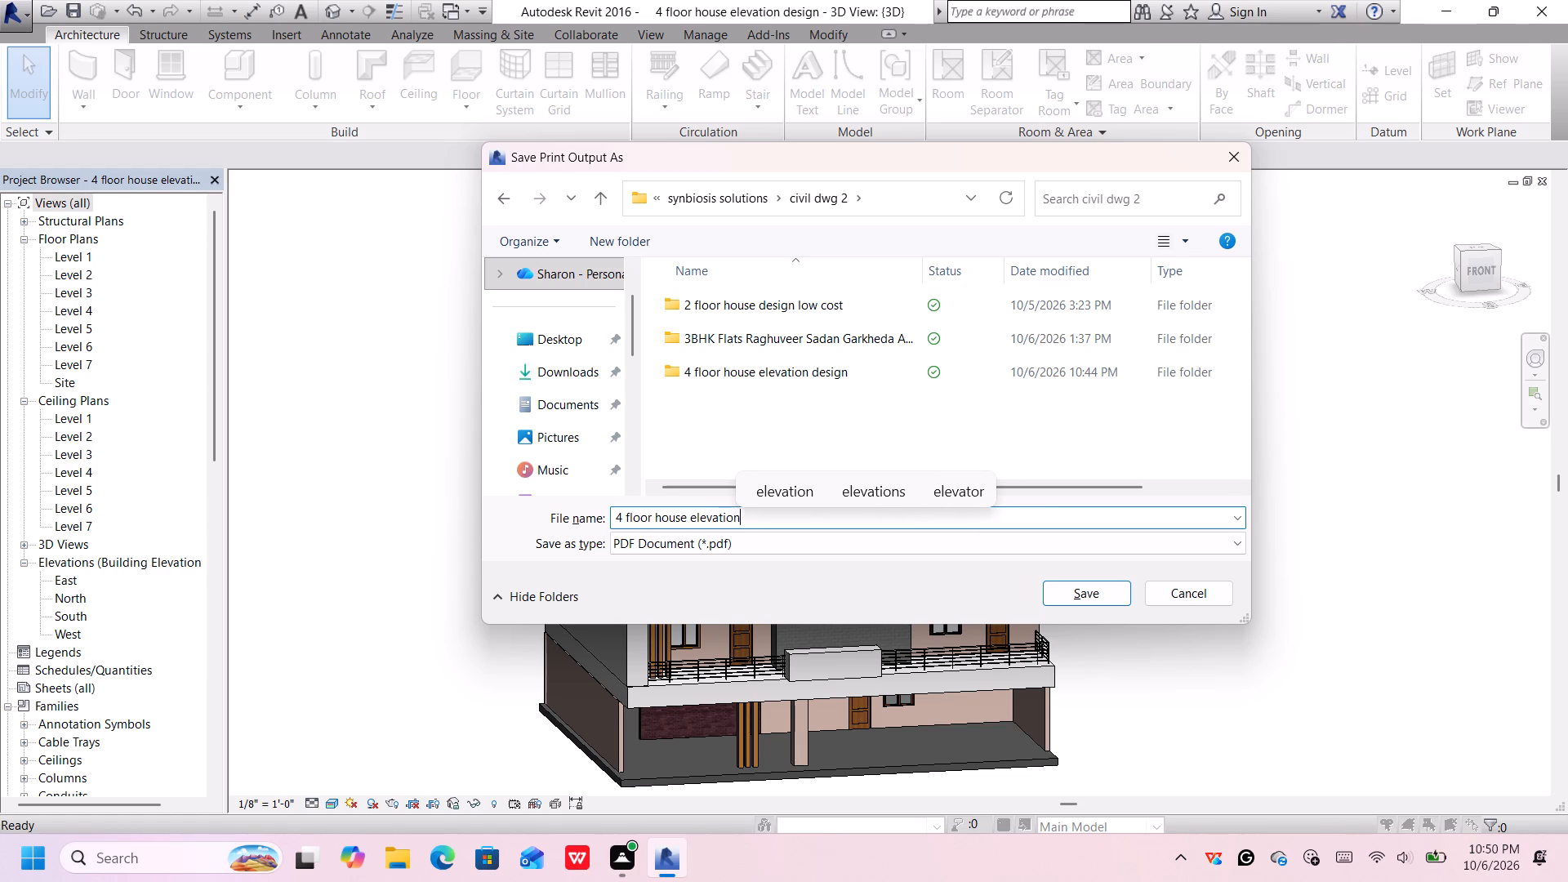
pyautogui.press('space')
pyautogui.write('design')
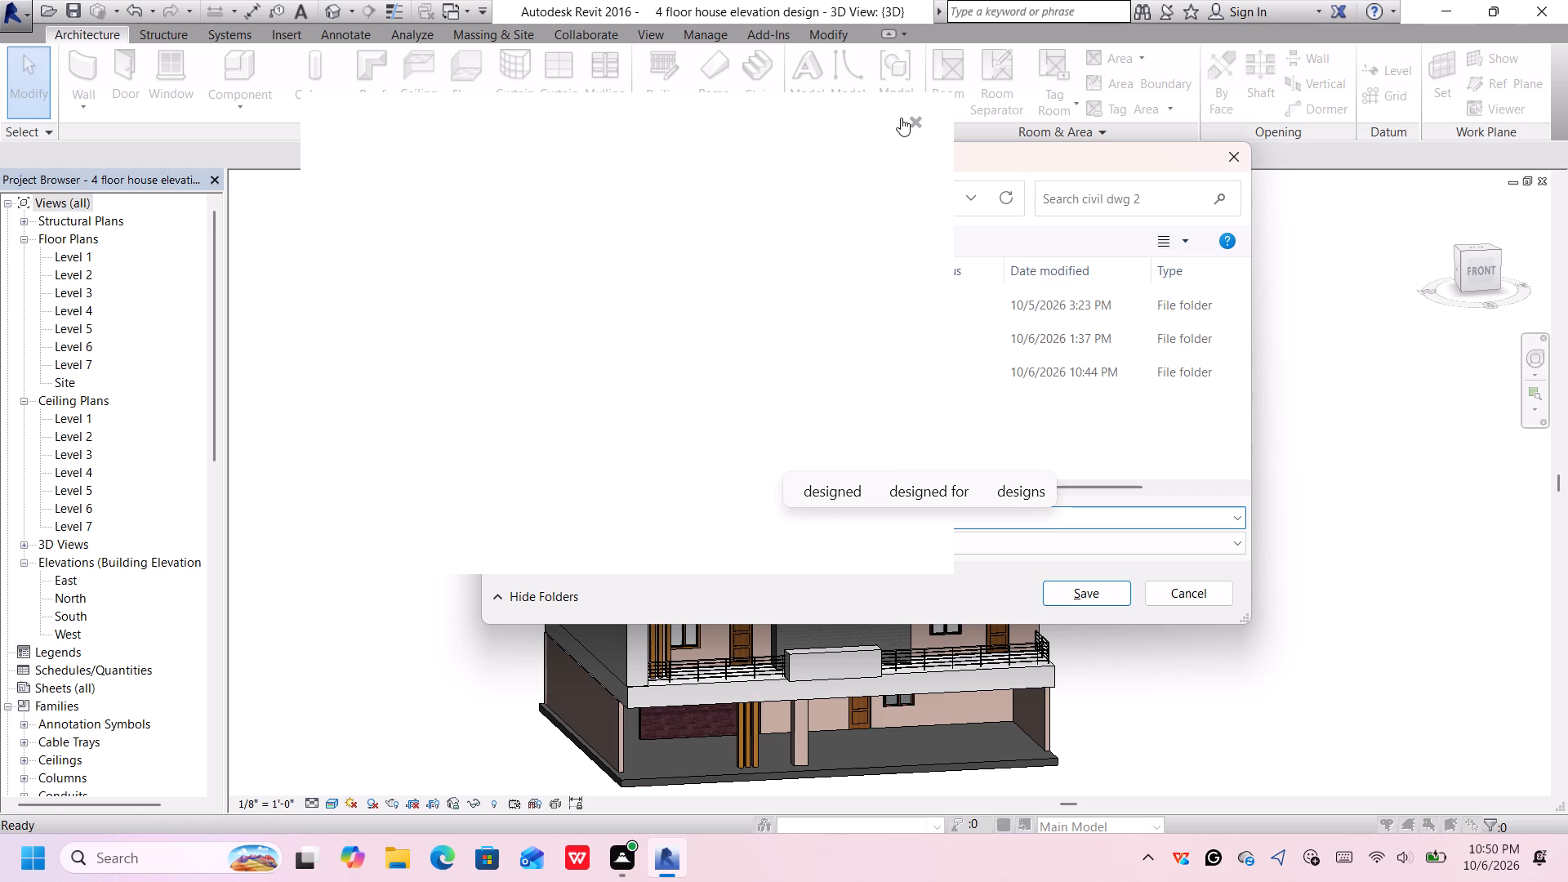
pyautogui.click(910, 119)
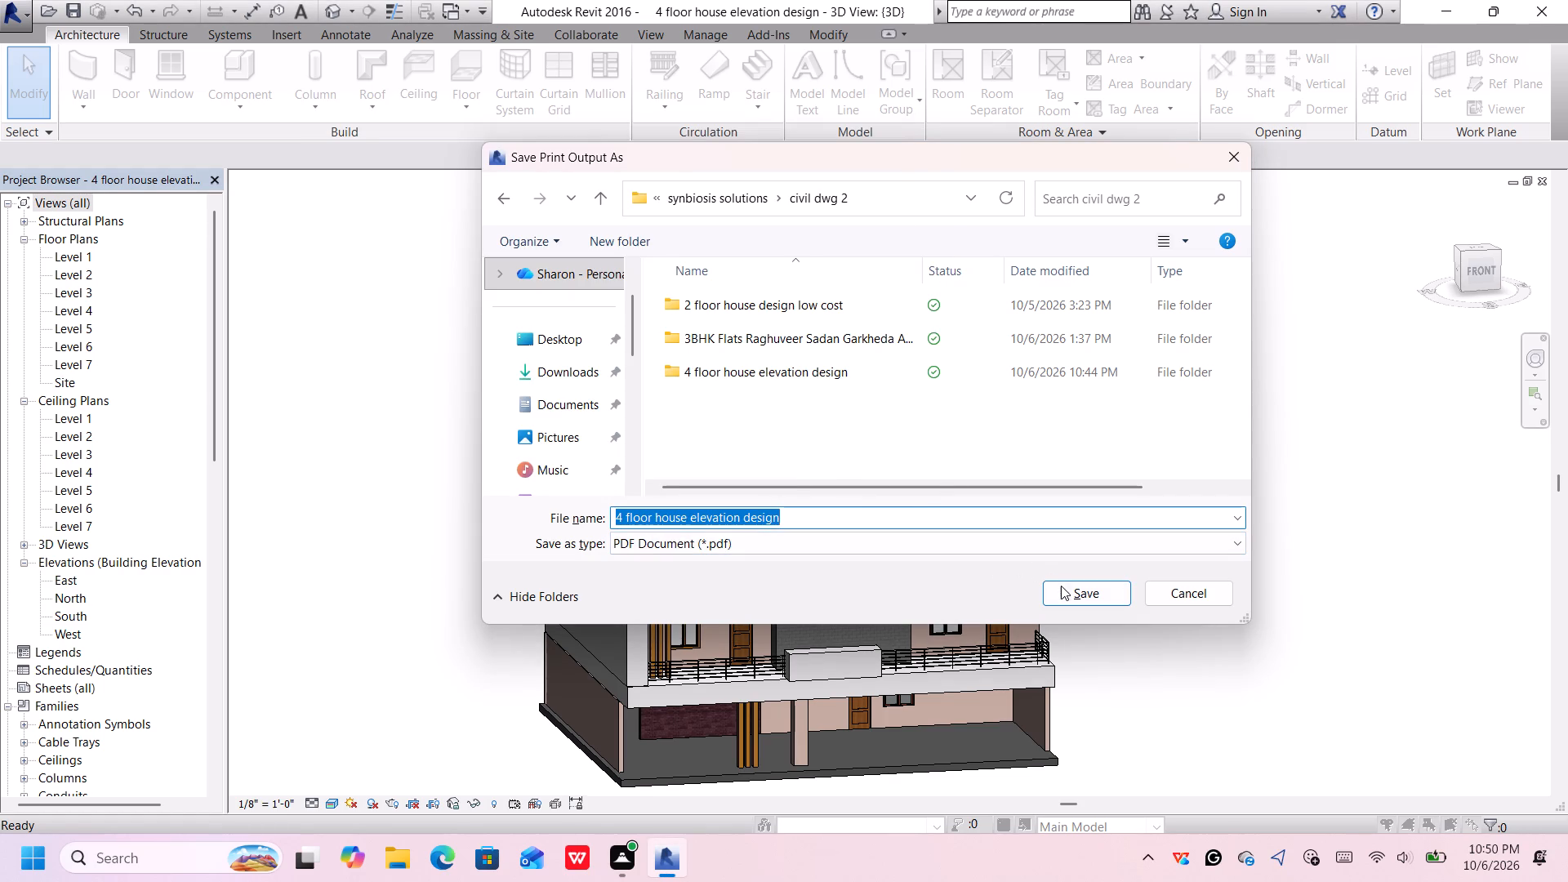
# Save the PDF inside the 4 floor house elevation design folder.
pyautogui.doubleClick(1040, 380)
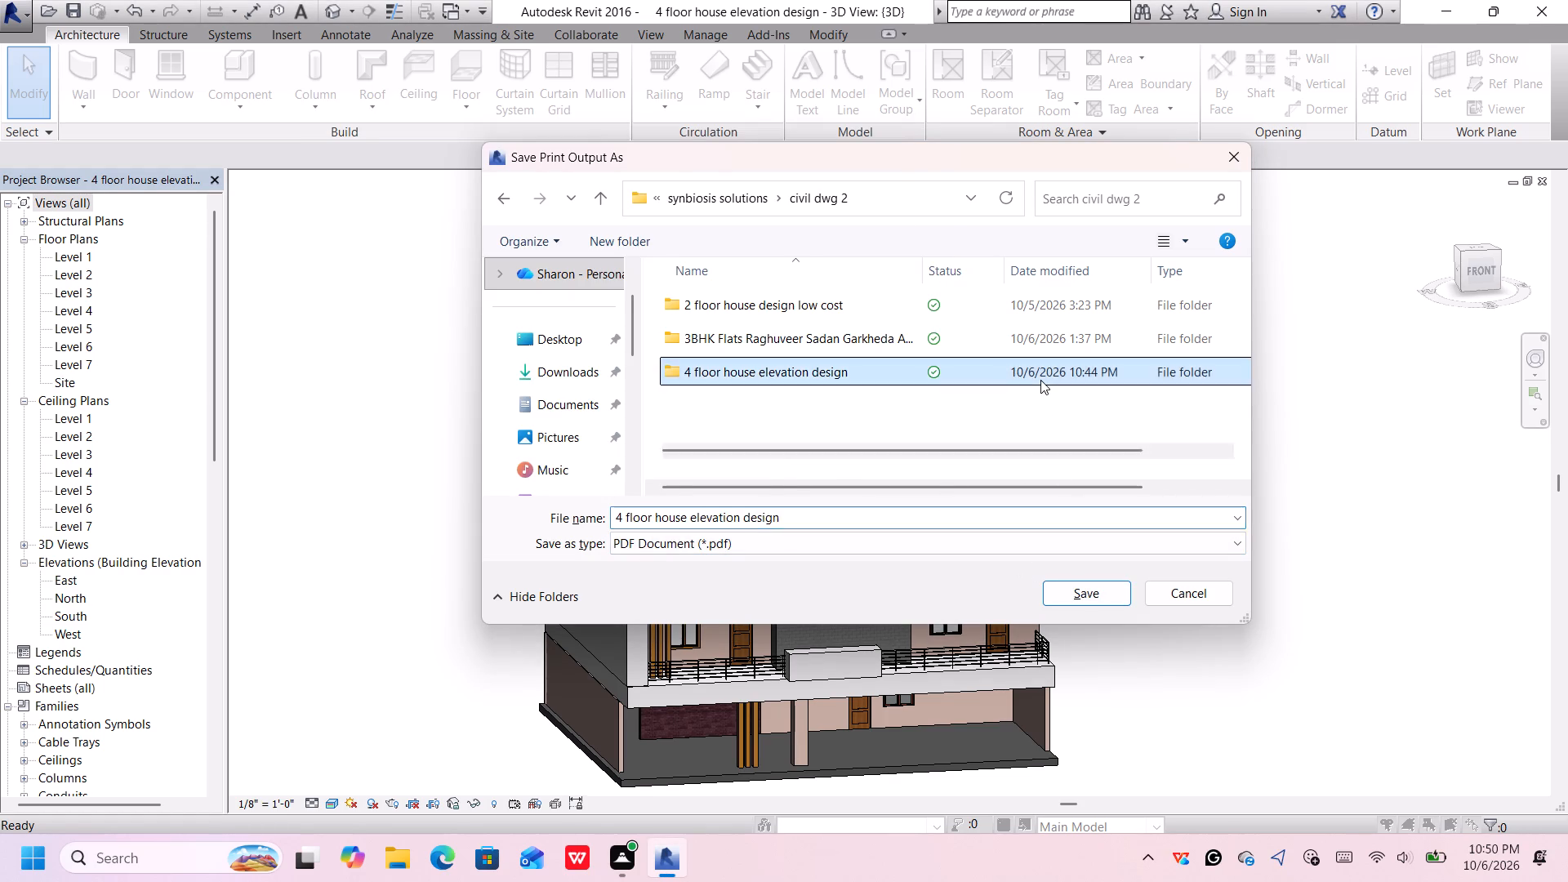
pyautogui.click(1090, 593)
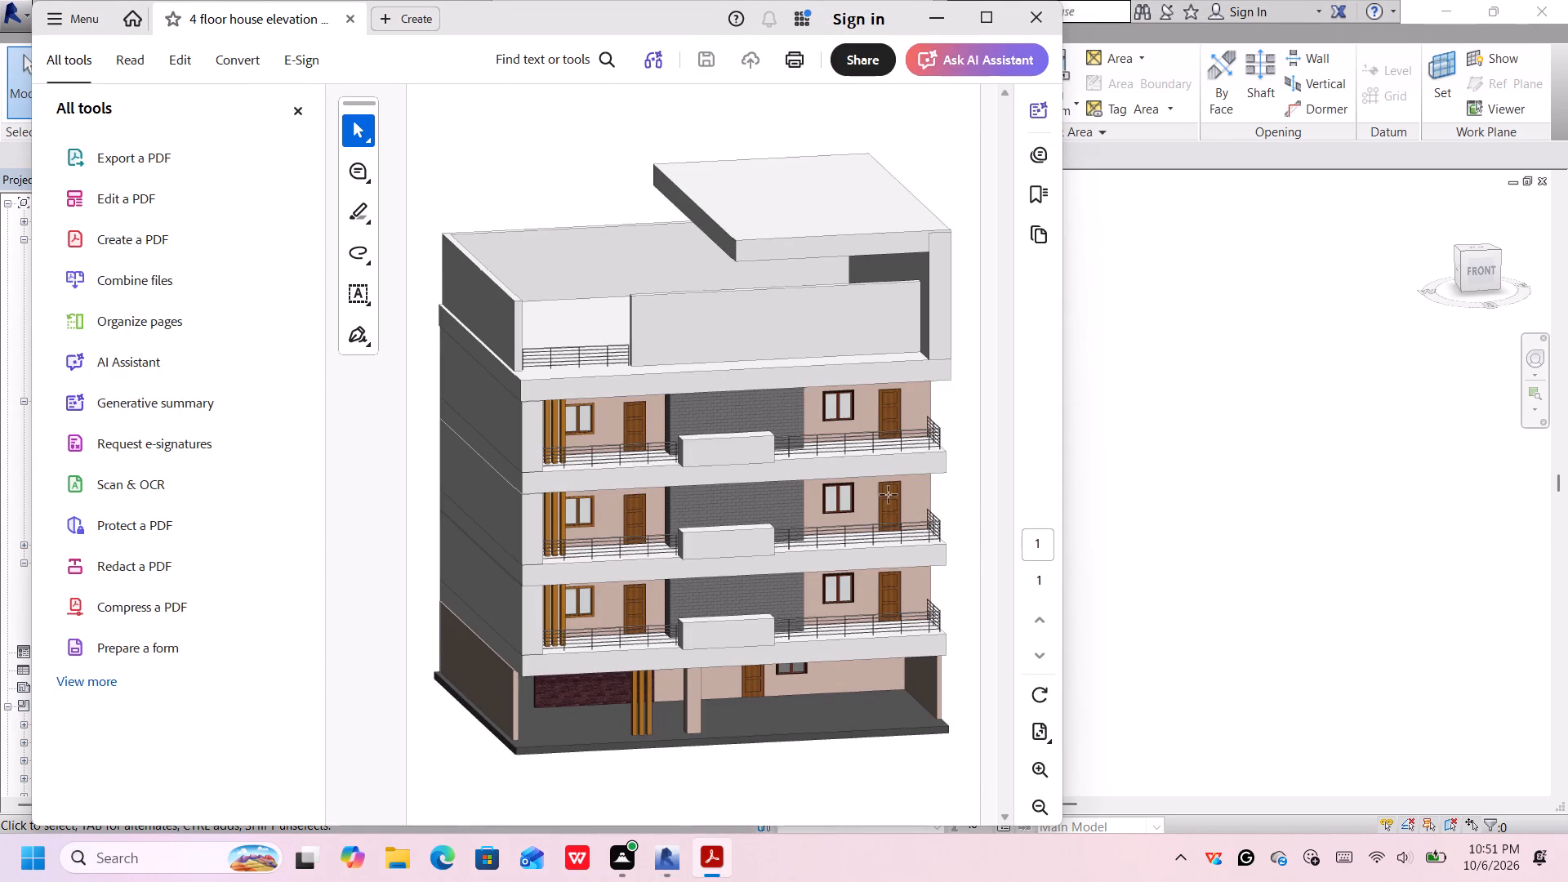
# Check the printed building view in the PDF opened in Adobe Acrobat and close the Acrobat window.
pyautogui.scroll(1, 872, 501)
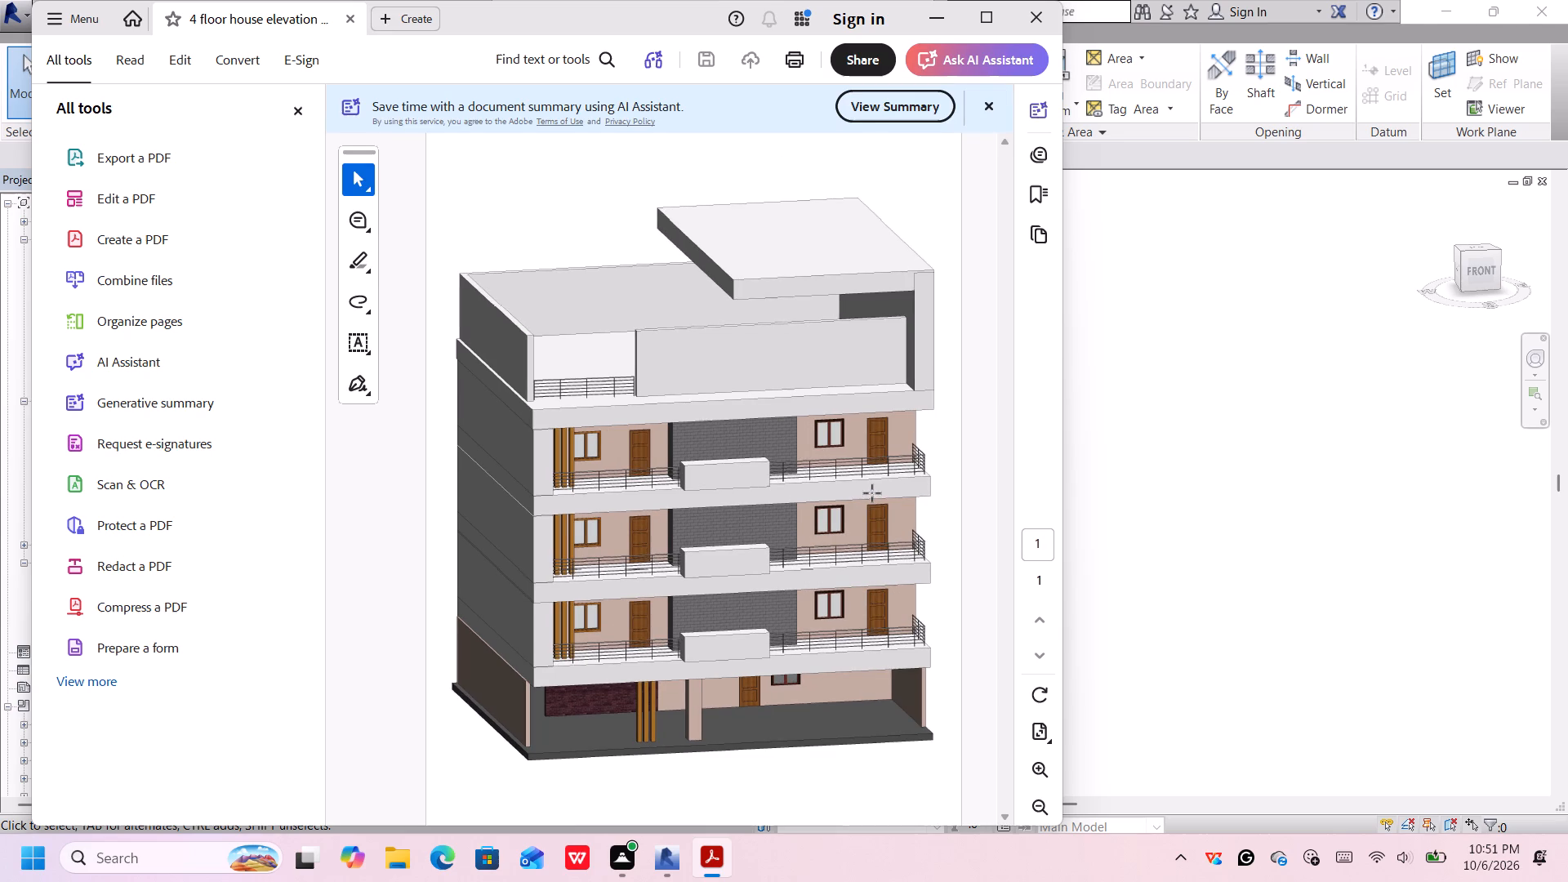
pyautogui.scroll(-1, 880, 485)
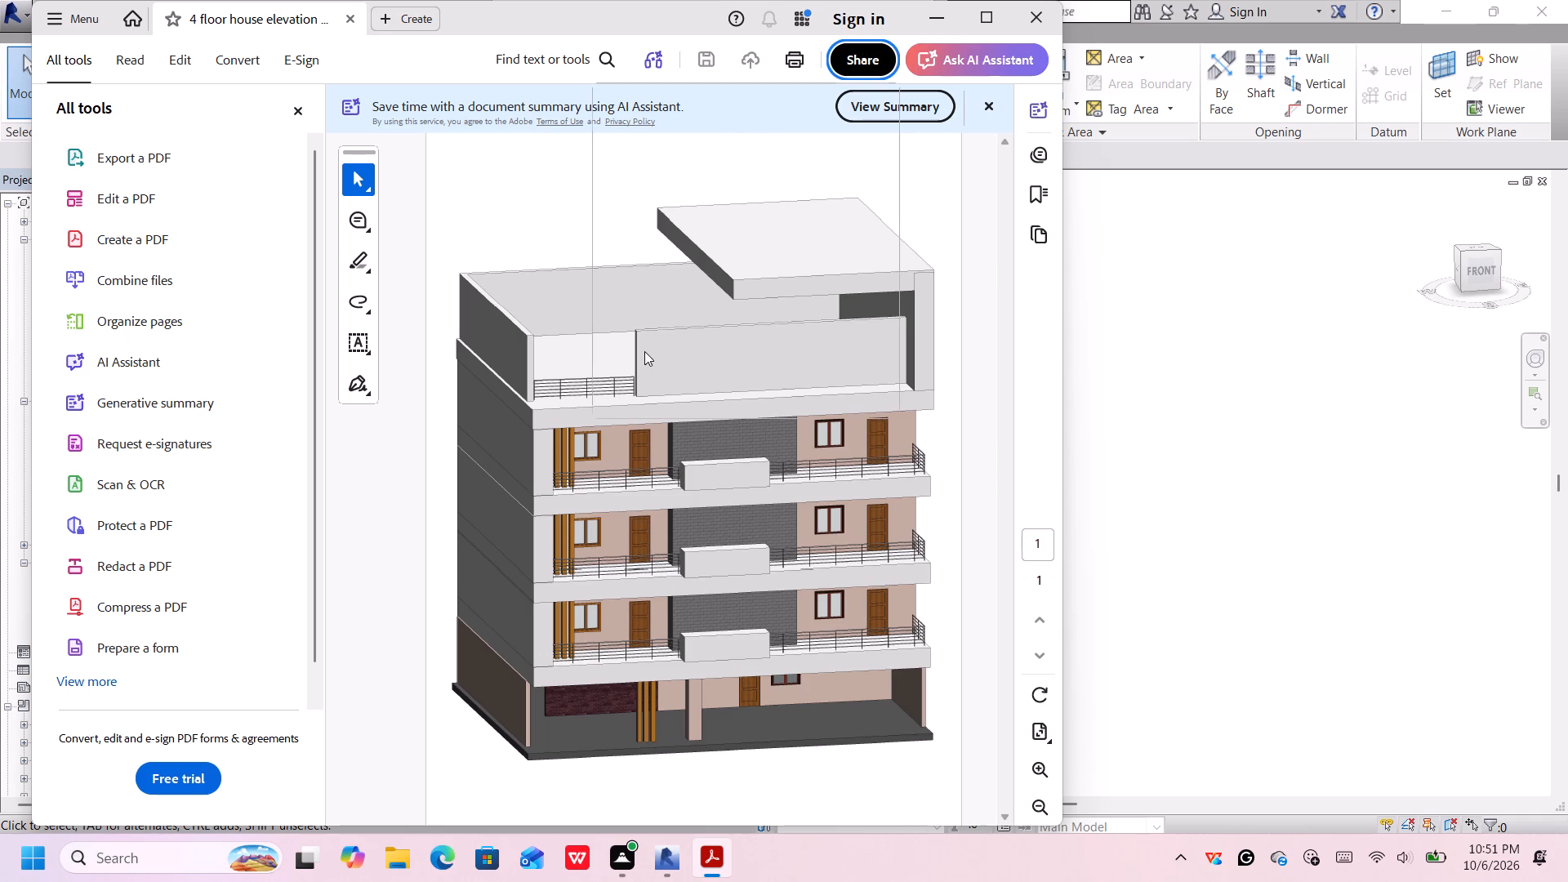
pyautogui.click(1022, 16)
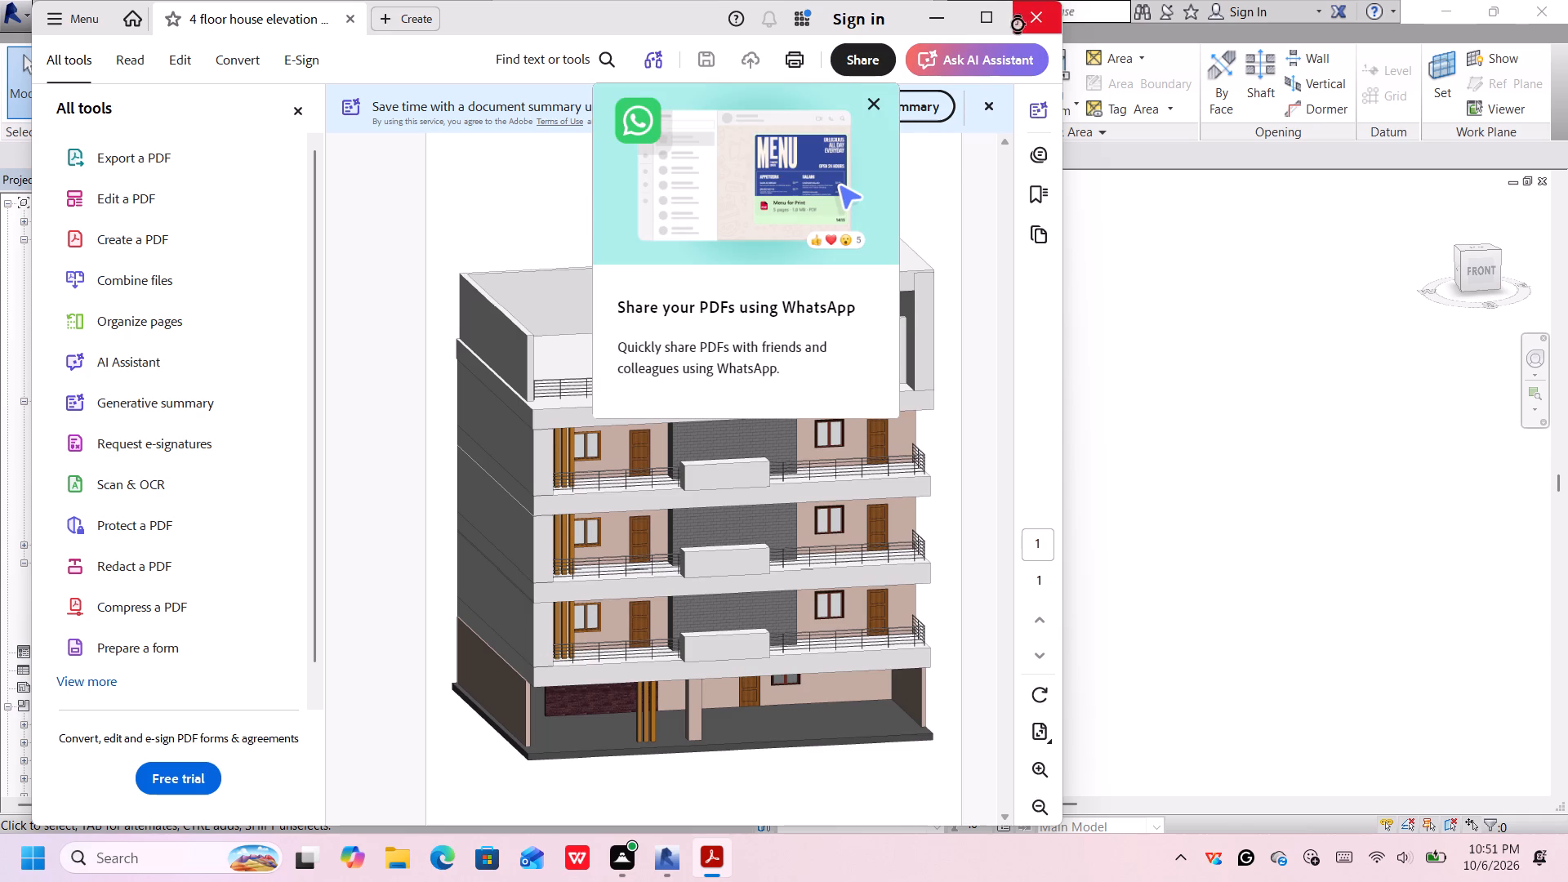